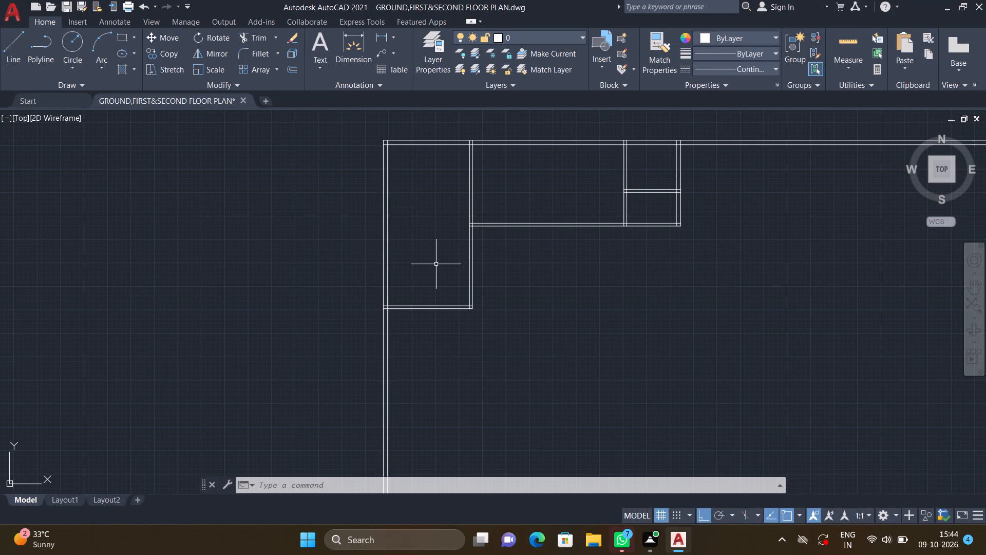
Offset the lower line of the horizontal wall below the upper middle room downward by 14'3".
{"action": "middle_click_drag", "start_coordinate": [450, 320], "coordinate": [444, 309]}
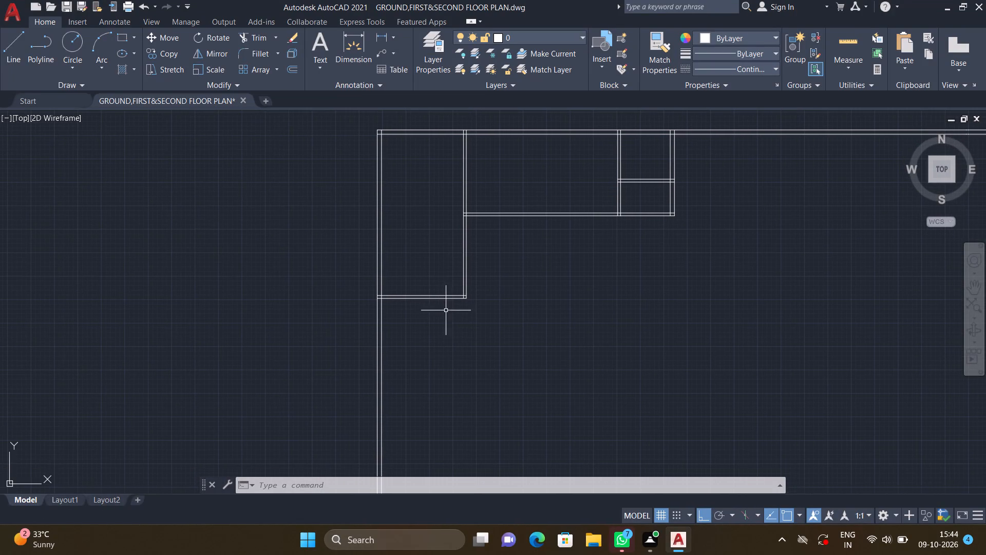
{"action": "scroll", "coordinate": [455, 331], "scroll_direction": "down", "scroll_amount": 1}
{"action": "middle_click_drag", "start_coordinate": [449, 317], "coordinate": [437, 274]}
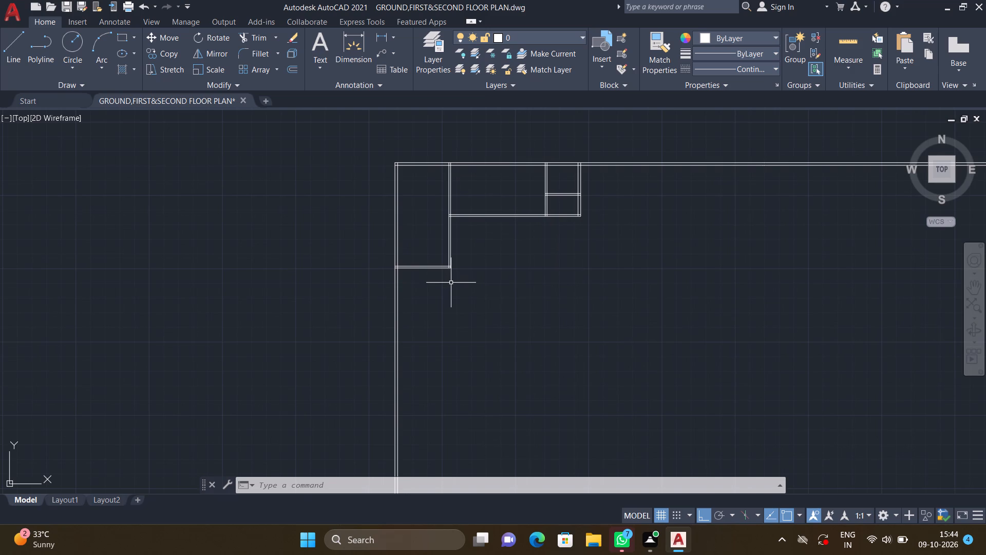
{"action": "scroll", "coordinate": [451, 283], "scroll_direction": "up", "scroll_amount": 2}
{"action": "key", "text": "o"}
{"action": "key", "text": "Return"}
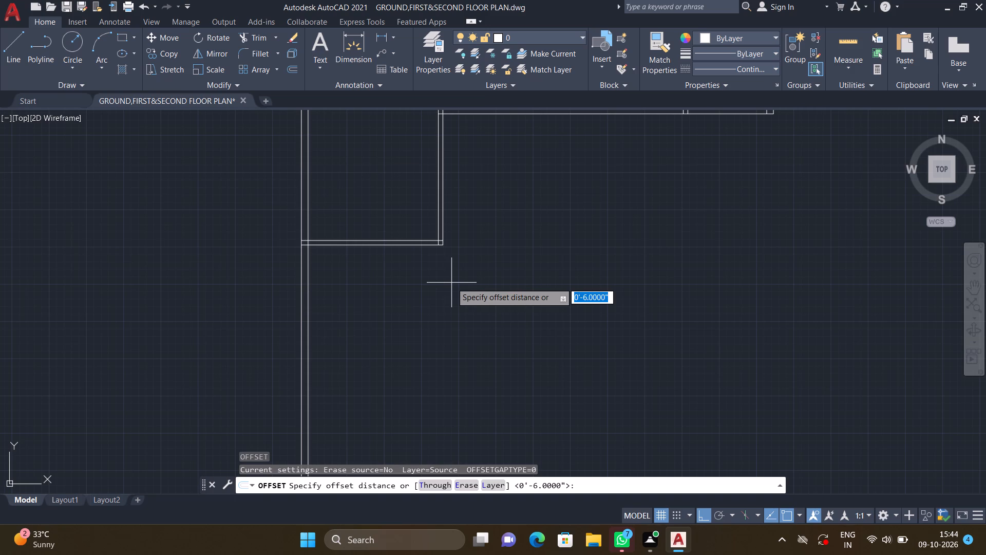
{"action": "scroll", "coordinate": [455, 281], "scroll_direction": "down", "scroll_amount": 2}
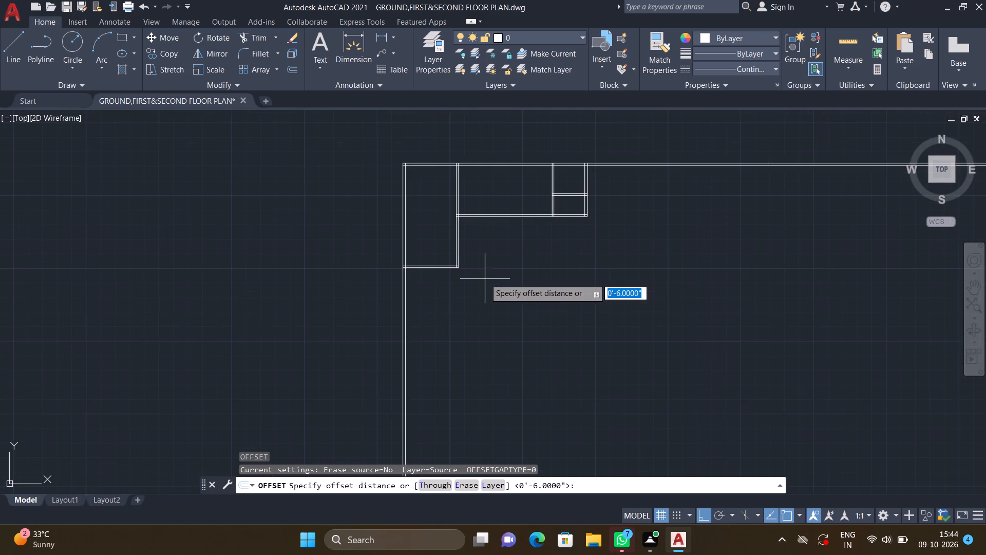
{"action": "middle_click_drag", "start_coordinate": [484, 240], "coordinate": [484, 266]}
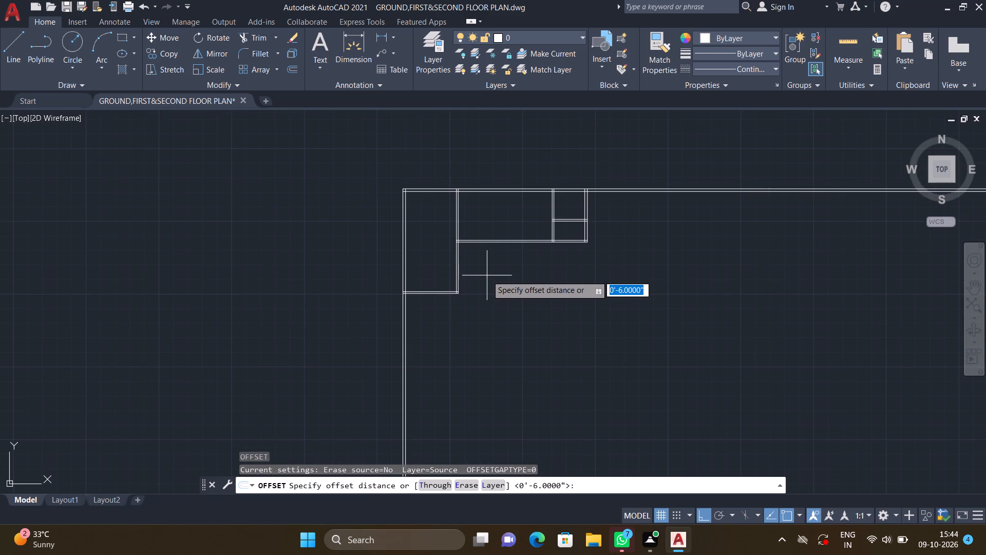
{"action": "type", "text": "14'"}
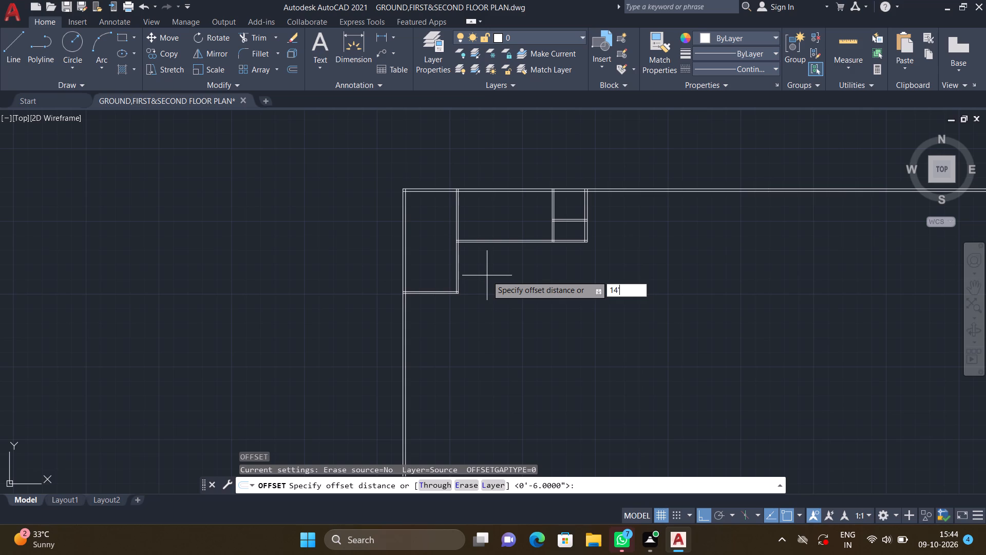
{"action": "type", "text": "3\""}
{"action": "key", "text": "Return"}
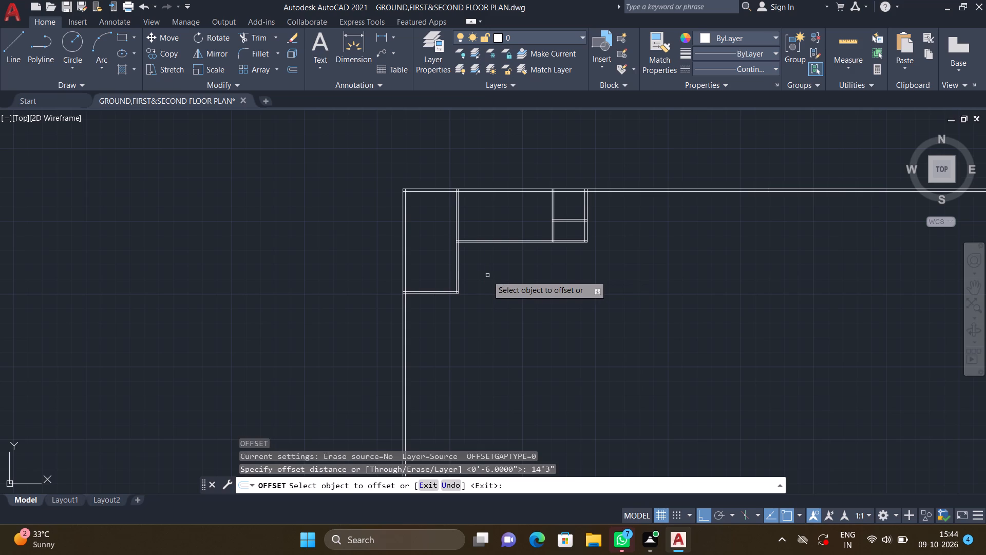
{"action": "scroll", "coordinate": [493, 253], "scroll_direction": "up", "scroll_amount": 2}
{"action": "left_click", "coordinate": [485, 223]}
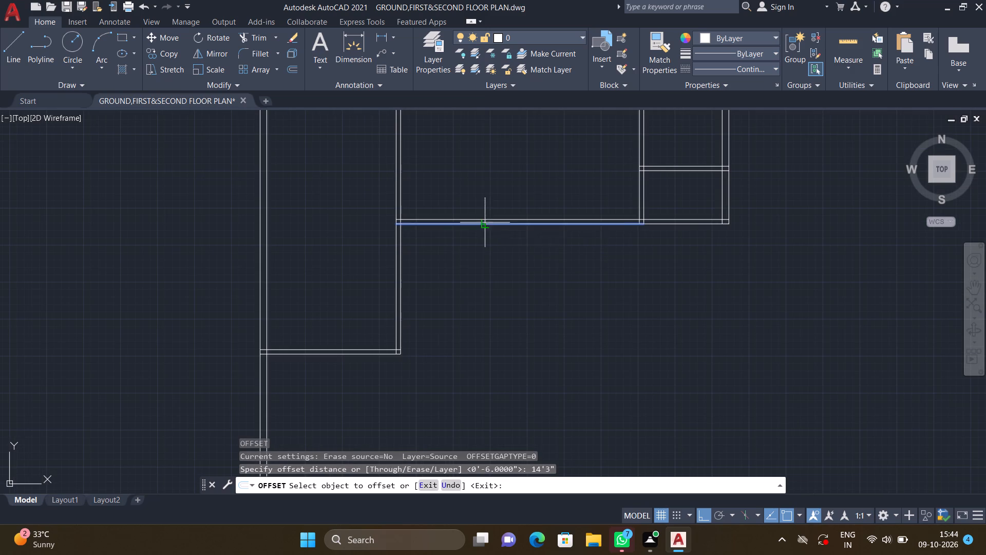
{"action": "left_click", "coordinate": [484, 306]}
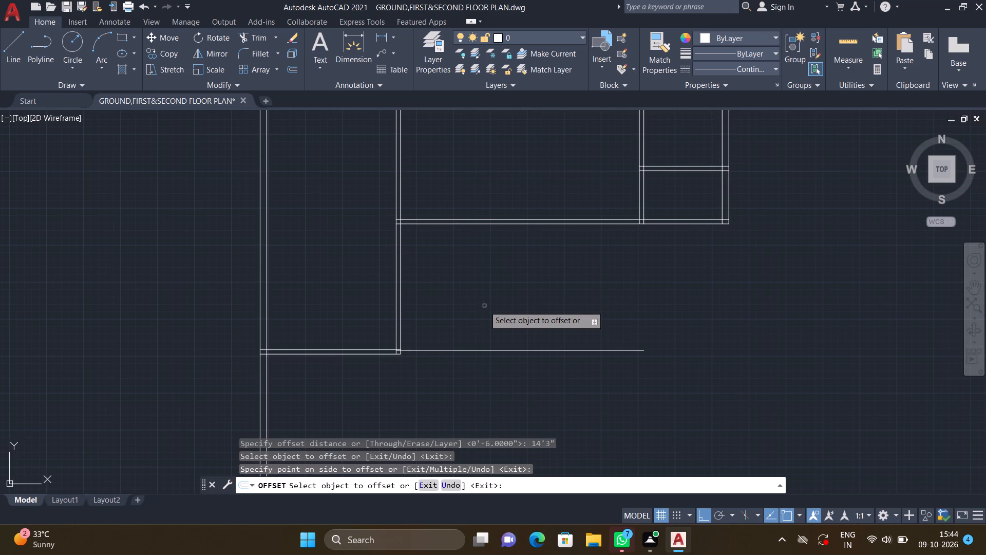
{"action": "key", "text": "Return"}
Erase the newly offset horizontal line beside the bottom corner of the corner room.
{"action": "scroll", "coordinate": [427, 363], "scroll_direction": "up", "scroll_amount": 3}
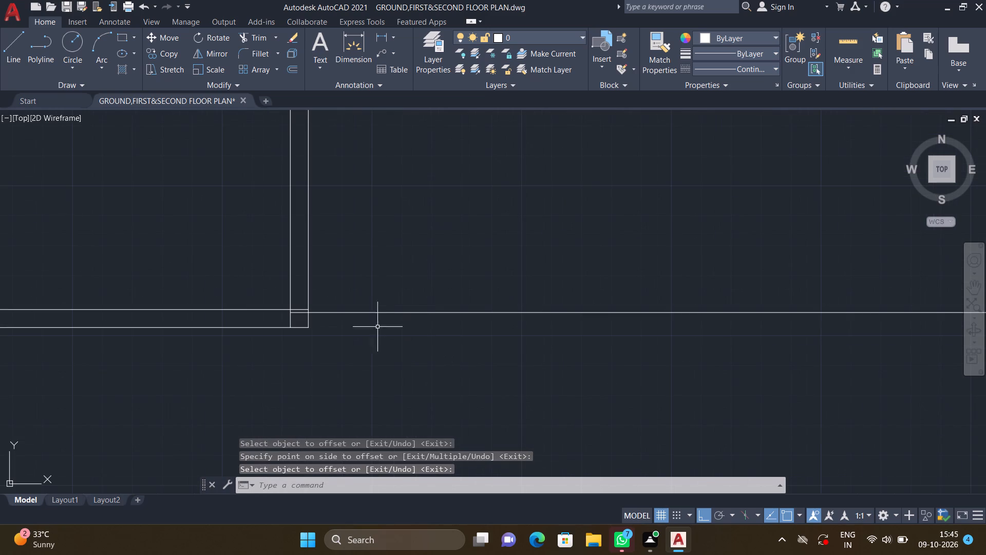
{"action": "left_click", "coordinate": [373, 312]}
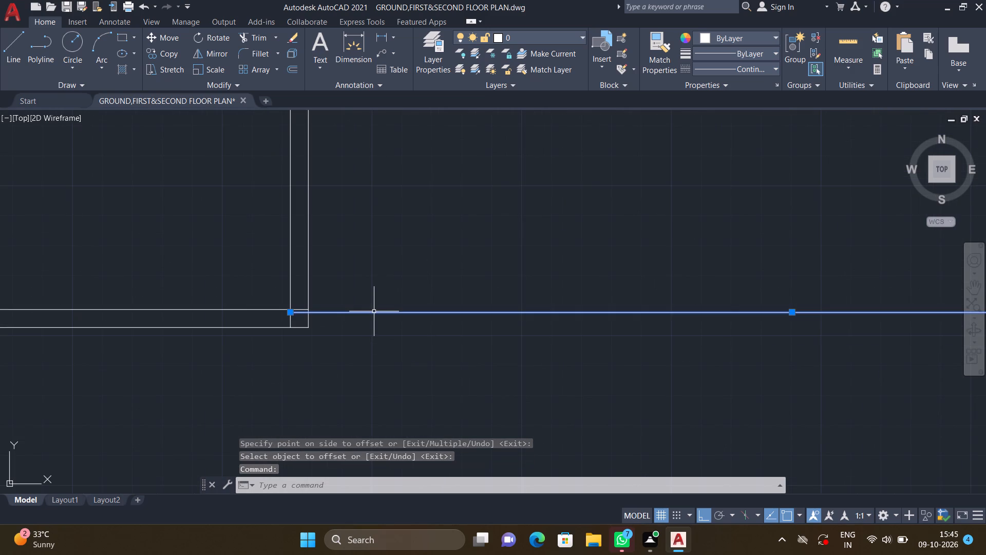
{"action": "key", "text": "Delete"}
Draw a horizontal line rightward from the corner room's bottom-right corner, continuing its bottom wall's upper line to beneath the small rooms.
{"action": "key", "text": "l"}
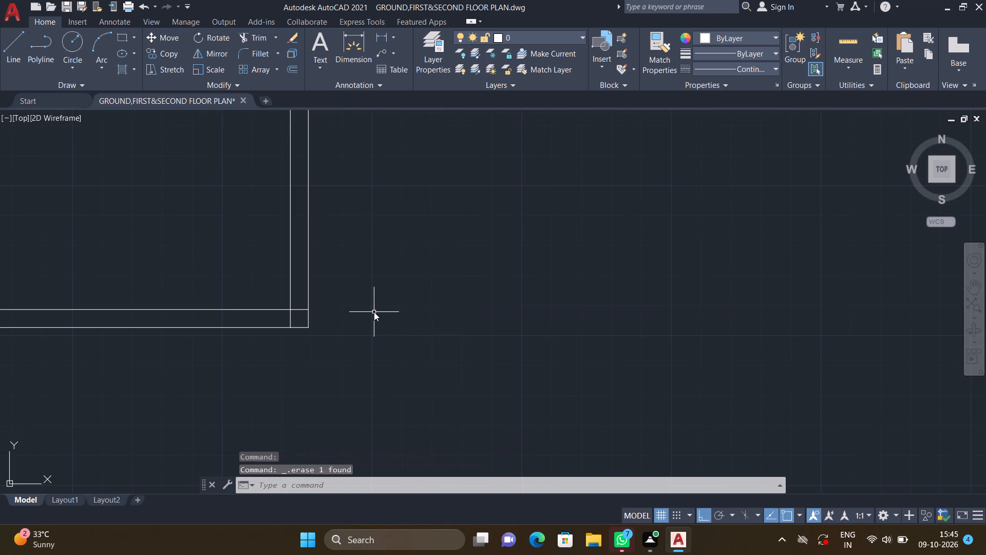
{"action": "key", "text": "Return"}
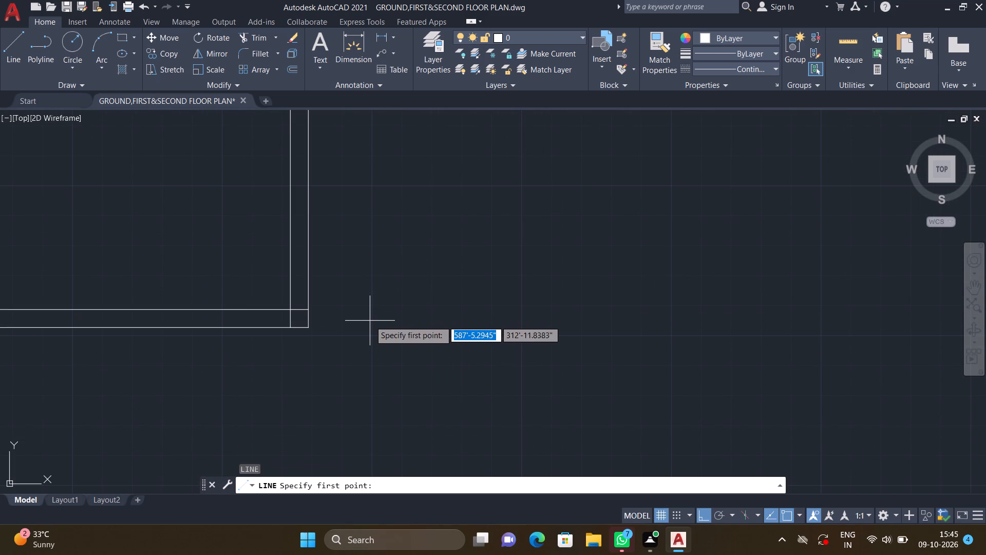
{"action": "left_click", "coordinate": [305, 308]}
{"action": "scroll", "coordinate": [458, 328], "scroll_direction": "down", "scroll_amount": 4}
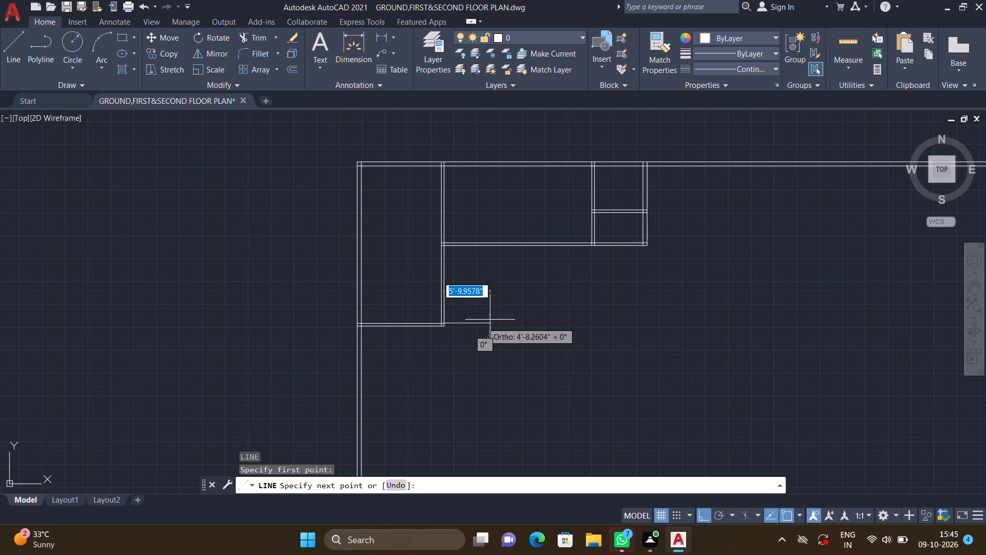
{"action": "scroll", "coordinate": [585, 328], "scroll_direction": "up", "scroll_amount": 1}
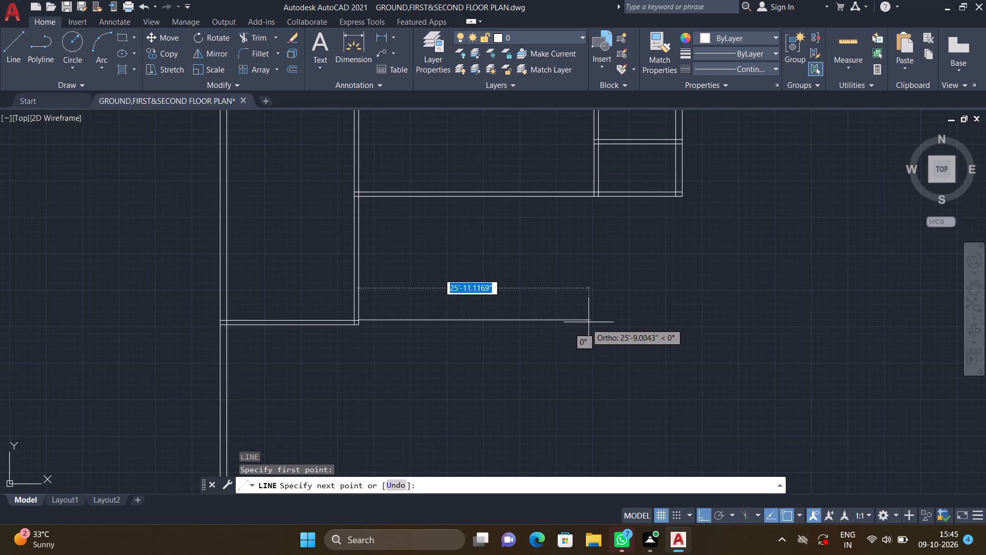
{"action": "left_click", "coordinate": [601, 317]}
{"action": "key", "text": "Return"}
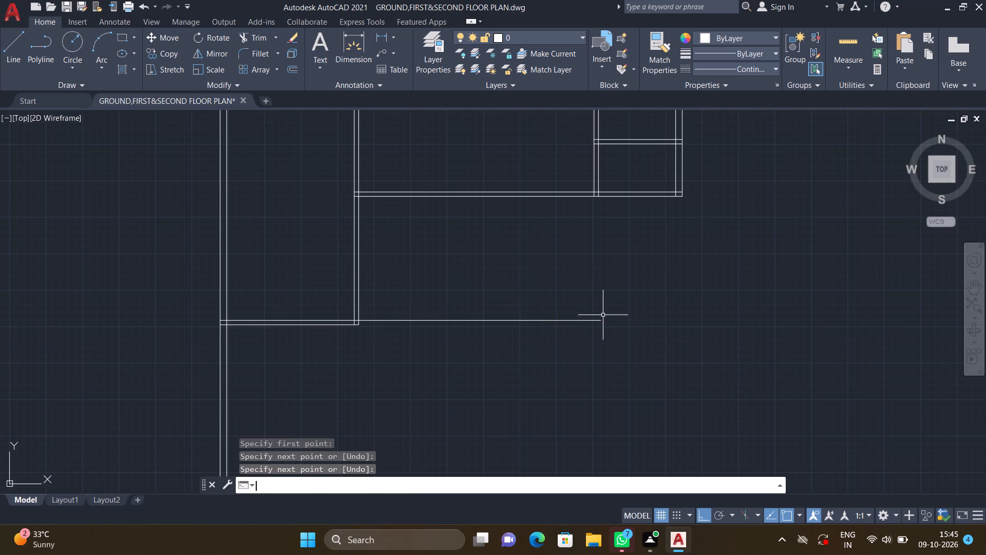
Offset the new horizontal line 6" downward to form the wall thickness.
{"action": "key", "text": "o"}
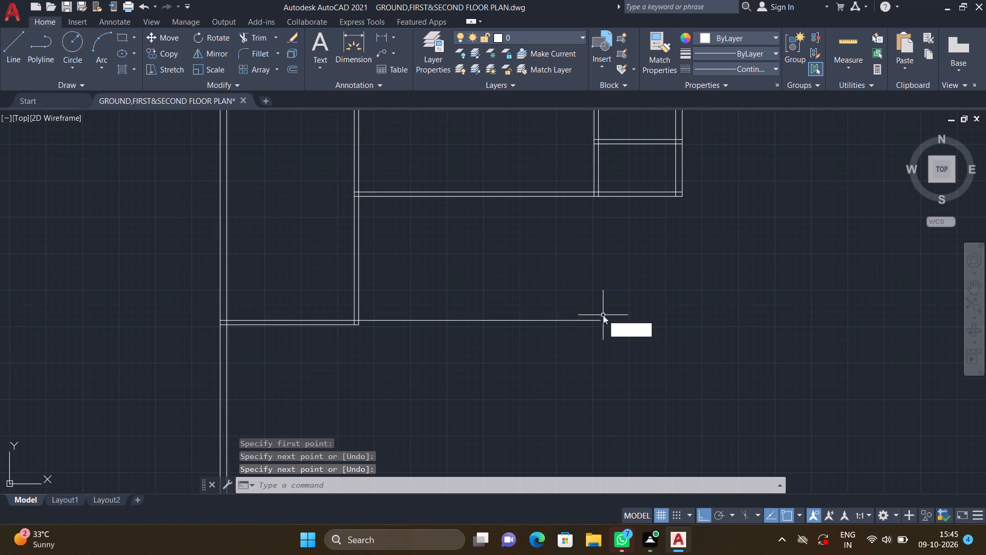
{"action": "key", "text": "Return"}
{"action": "type", "text": "6\""}
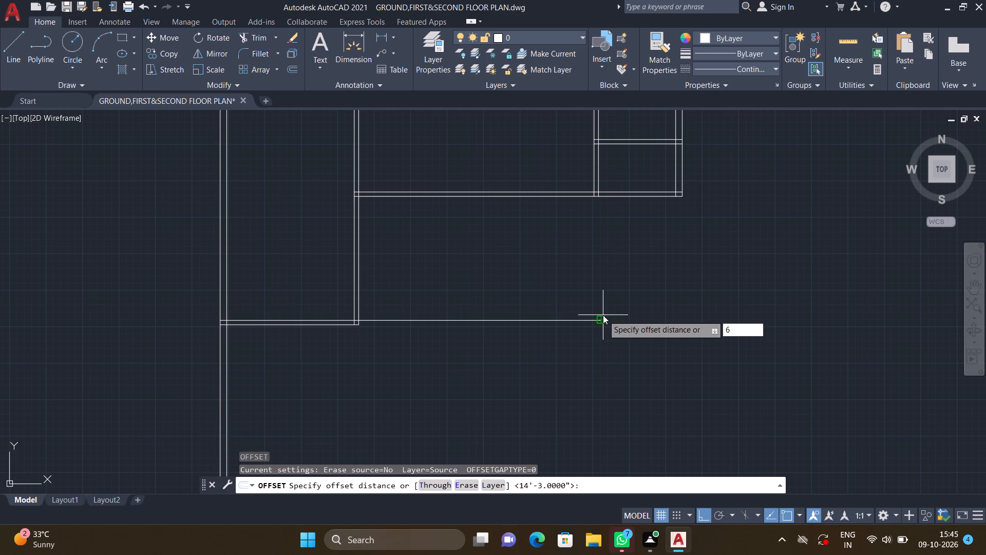
{"action": "key", "text": "Return"}
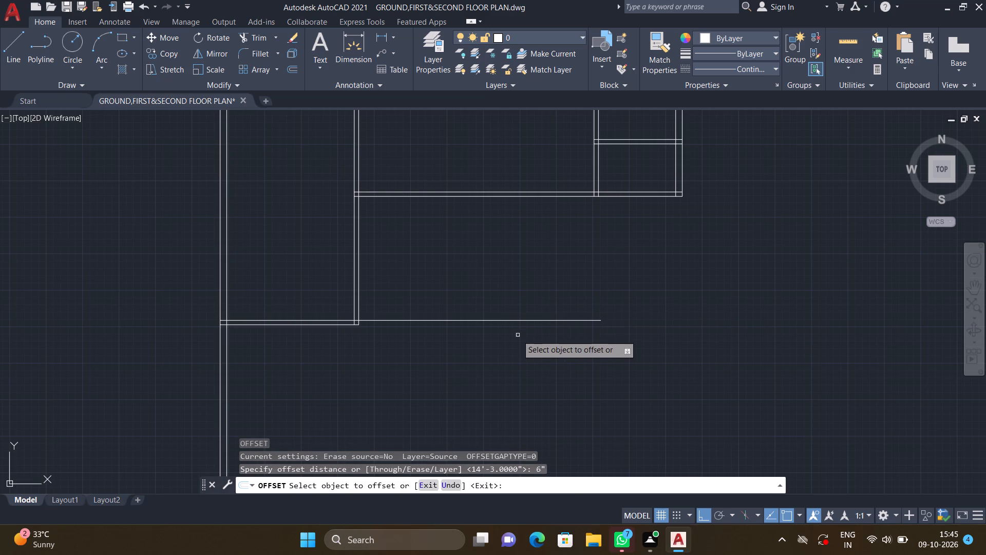
{"action": "left_click", "coordinate": [514, 321]}
{"action": "left_click", "coordinate": [508, 356]}
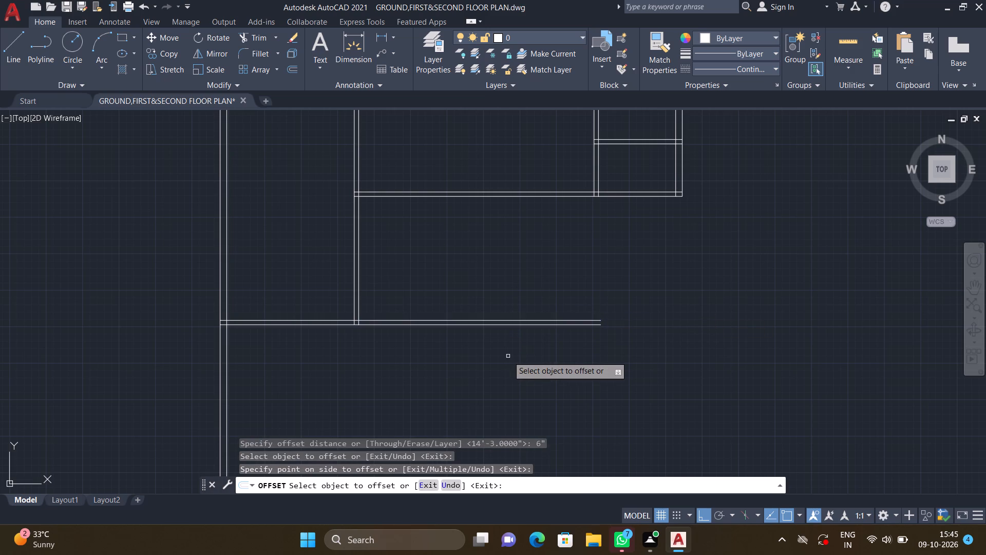
{"action": "key", "text": "Return"}
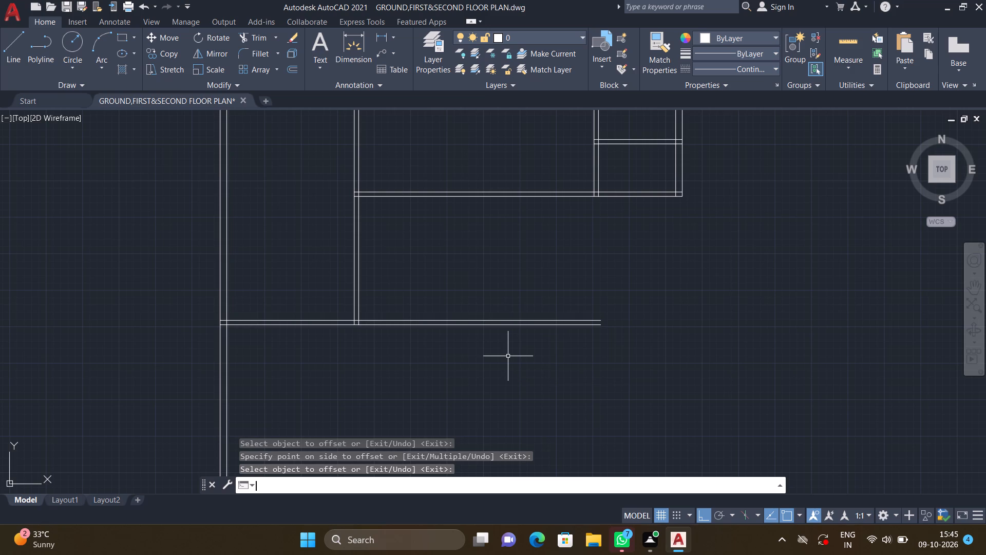
Offset the outer line of the corner room's right-hand vertical wall 20'4" to the right.
{"action": "middle_click_drag", "start_coordinate": [536, 283], "coordinate": [507, 300]}
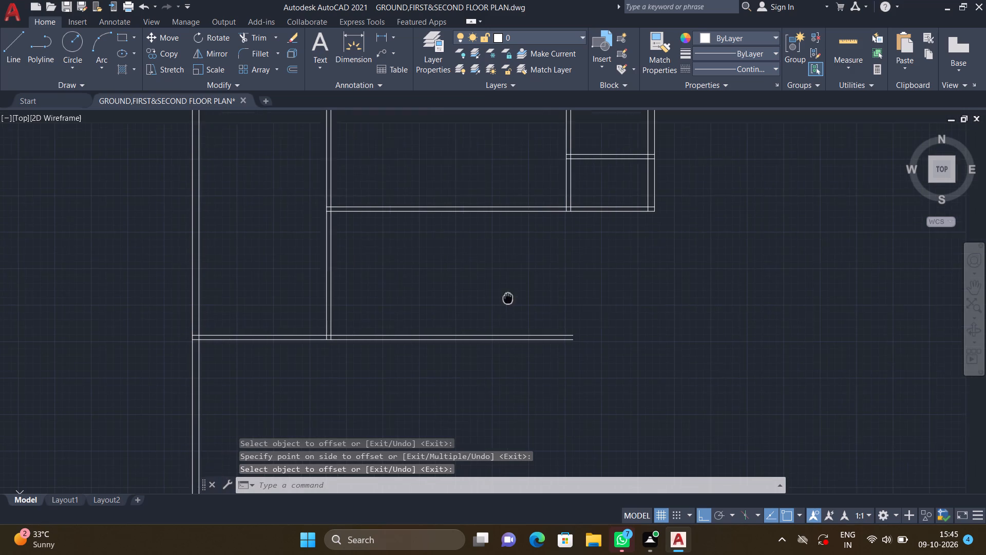
{"action": "middle_click_drag", "start_coordinate": [507, 300], "coordinate": [507, 301]}
{"action": "key", "text": "o"}
{"action": "key", "text": "Return"}
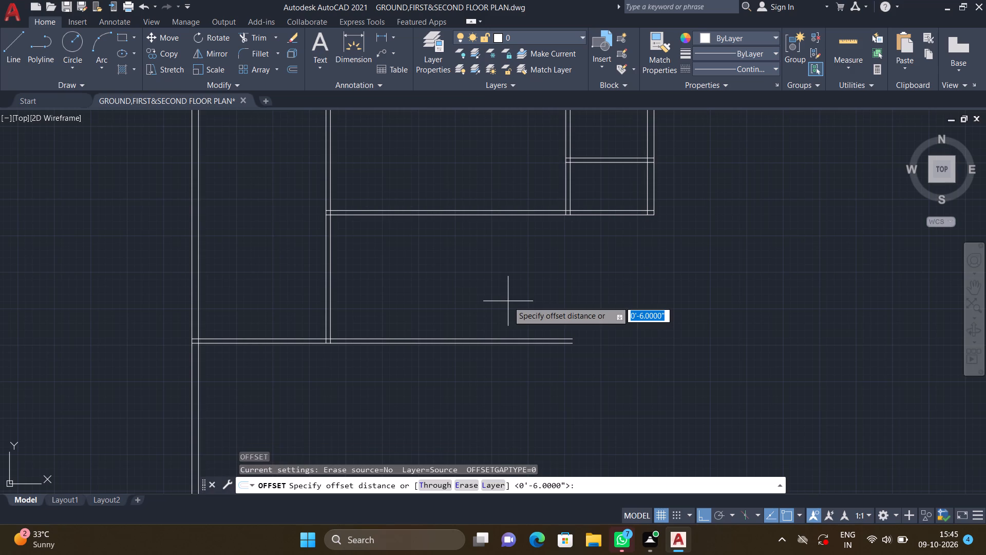
{"action": "type", "text": "20'"}
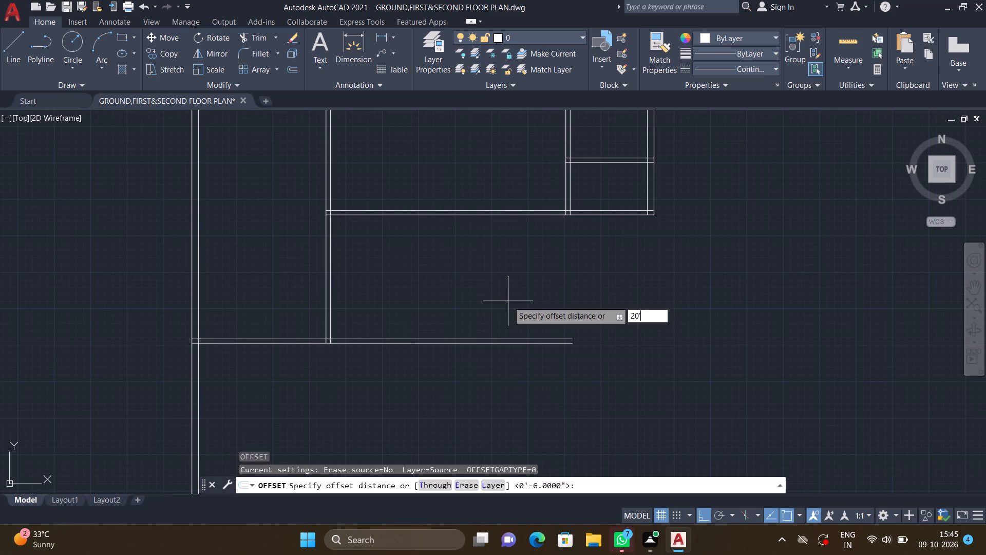
{"action": "type", "text": "4\""}
{"action": "key", "text": "Return"}
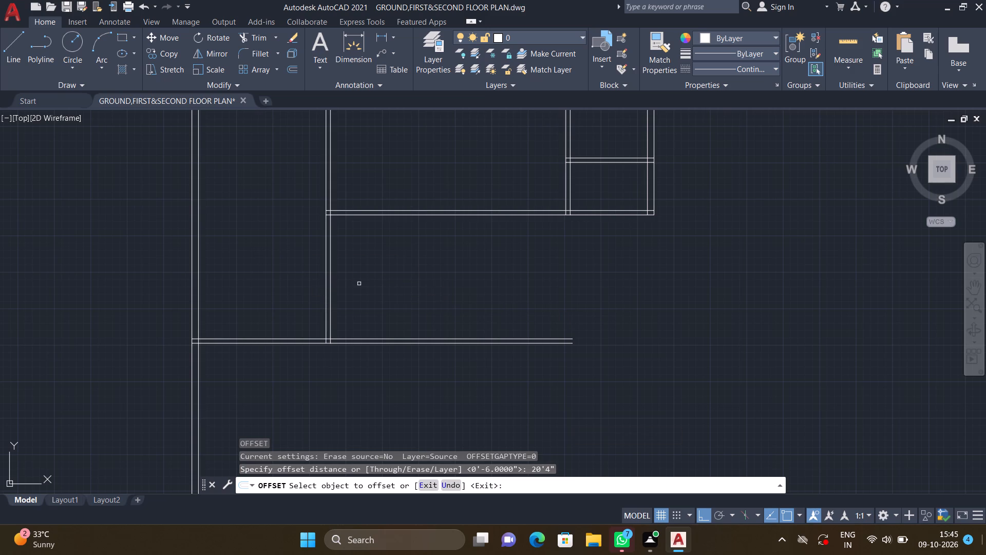
{"action": "scroll", "coordinate": [914, 554], "scroll_direction": "up", "scroll_amount": 1}
{"action": "scroll", "coordinate": [916, 554], "scroll_direction": "down", "scroll_amount": 1}
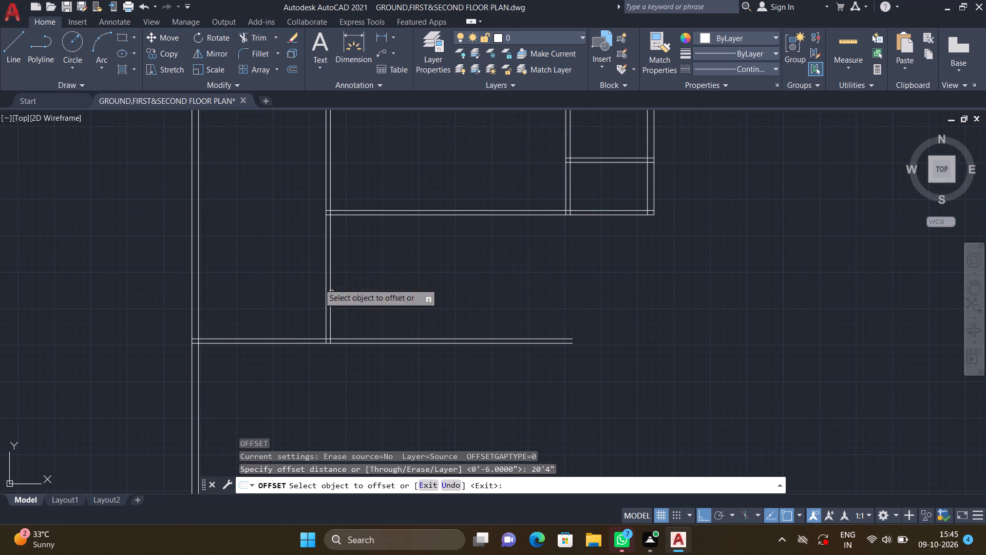
{"action": "left_click", "coordinate": [329, 297]}
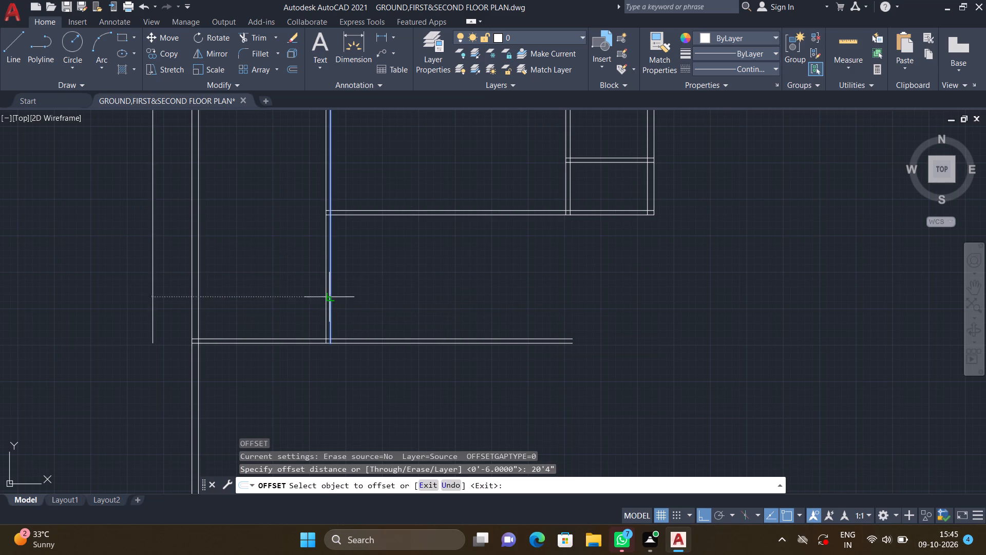
{"action": "left_click", "coordinate": [596, 319]}
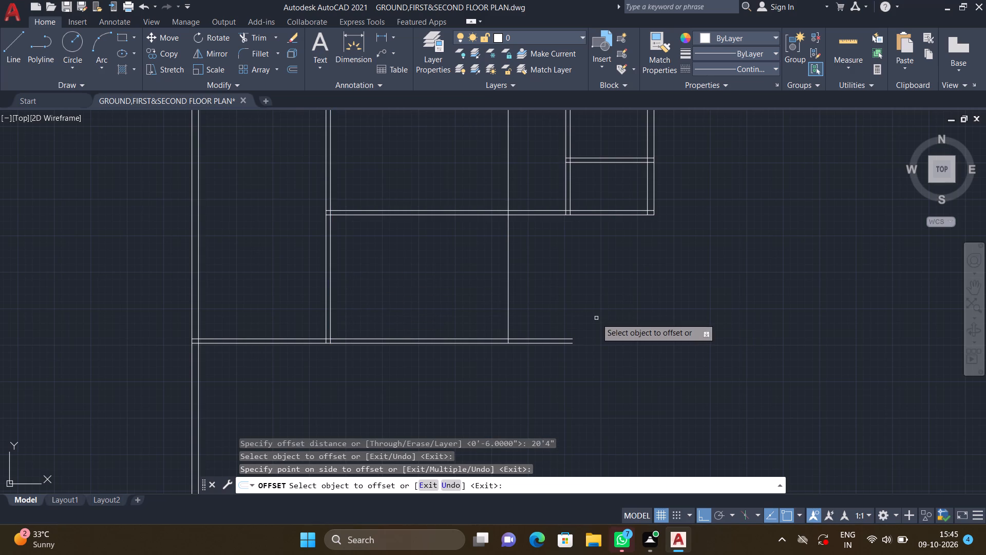
{"action": "key", "text": "Return"}
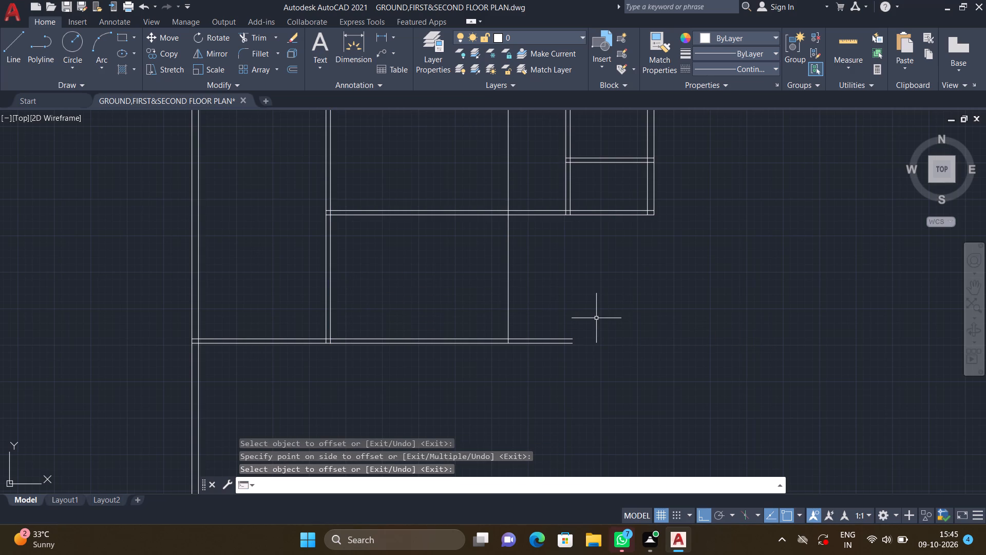
Offset the new vertical line 6" to the right to form the partition wall.
{"action": "key", "text": "o"}
{"action": "key", "text": "Return"}
{"action": "type", "text": "6\""}
{"action": "key", "text": "Return"}
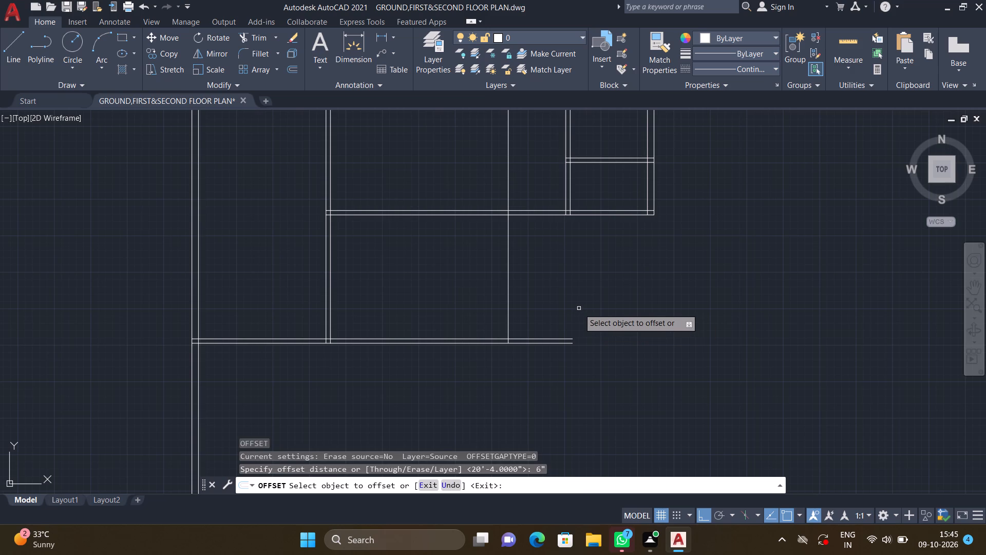
{"action": "left_click", "coordinate": [508, 273]}
{"action": "left_click", "coordinate": [570, 275]}
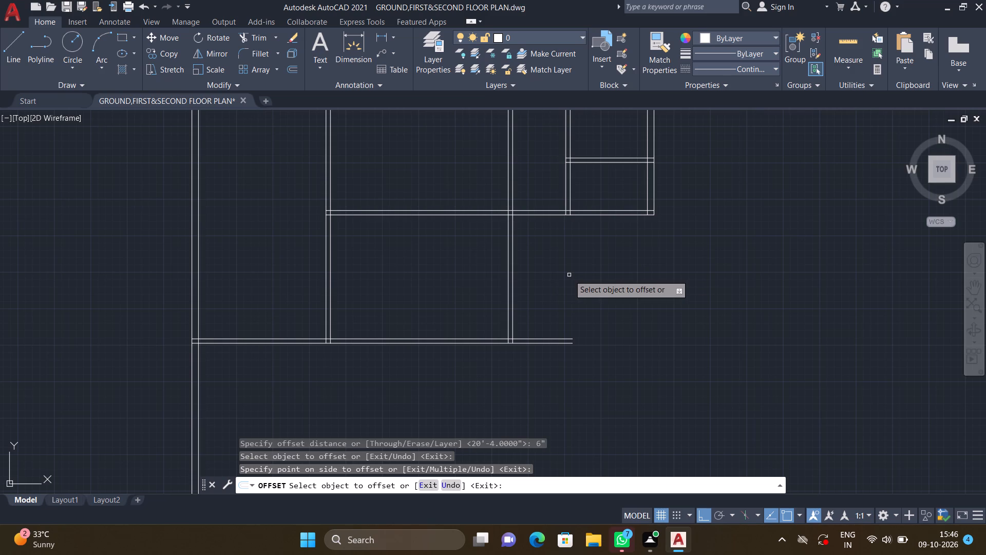
{"action": "key", "text": "Return"}
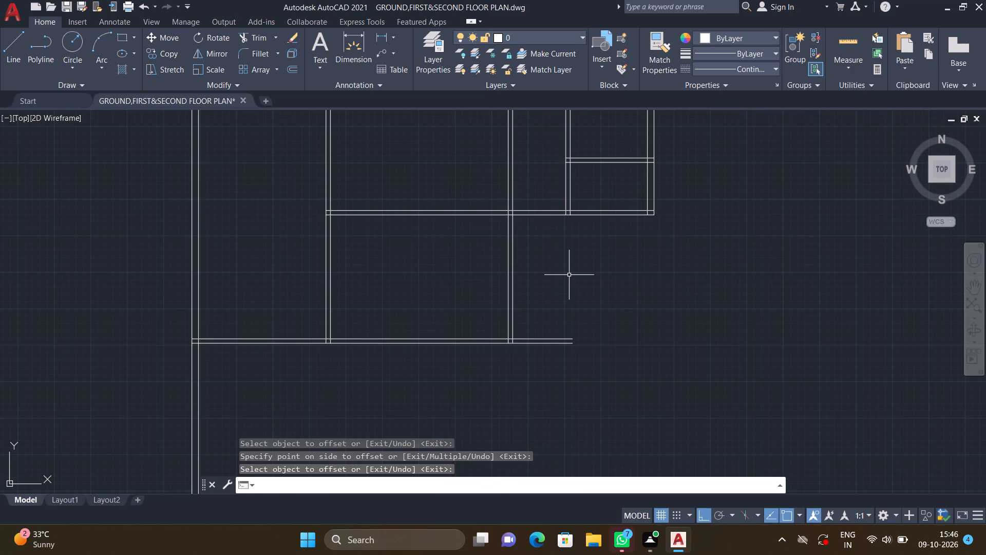
Trim both lines of the new partition above the horizontal wall, including the stubs inside the top exterior wall.
{"action": "scroll", "coordinate": [568, 272], "scroll_direction": "down", "scroll_amount": 2}
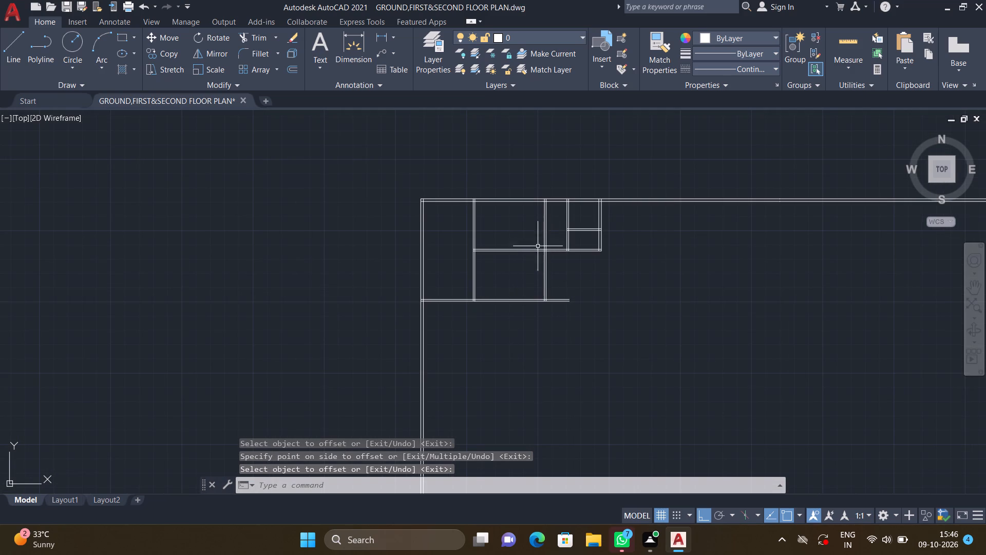
{"action": "middle_click_drag", "start_coordinate": [549, 243], "coordinate": [528, 279]}
{"action": "scroll", "coordinate": [545, 267], "scroll_direction": "up", "scroll_amount": 3}
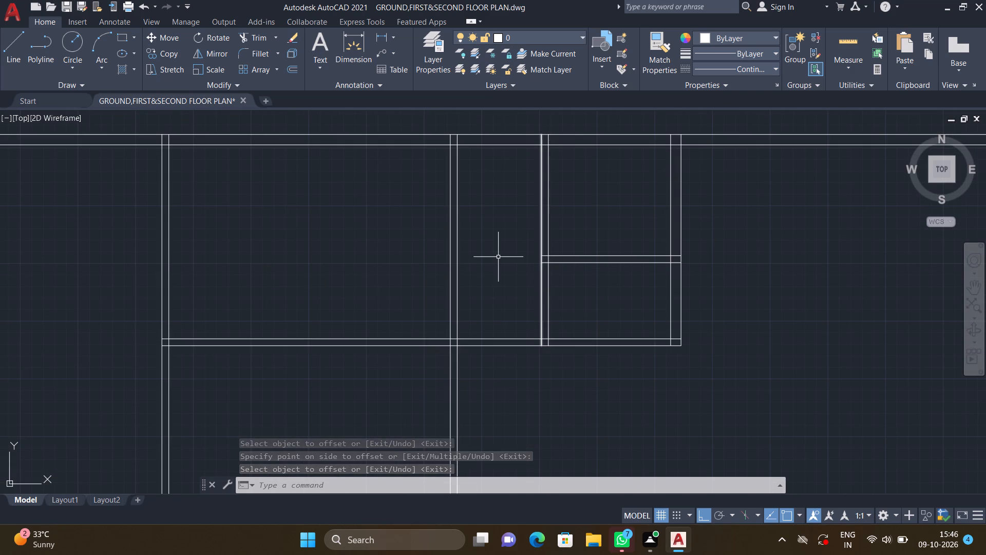
{"action": "type", "text": "TR"}
{"action": "key", "text": "Return"}
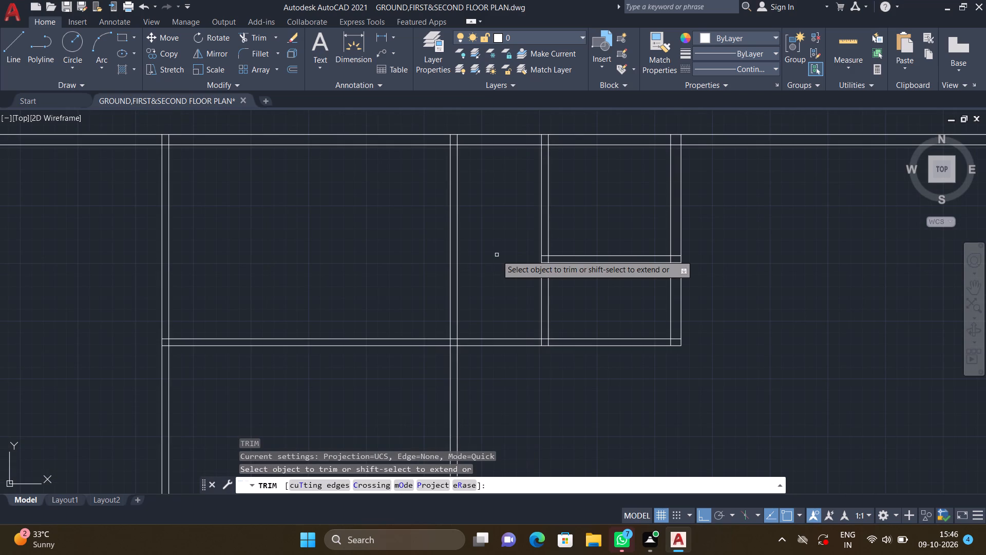
{"action": "left_click", "coordinate": [450, 264]}
{"action": "left_click", "coordinate": [458, 262]}
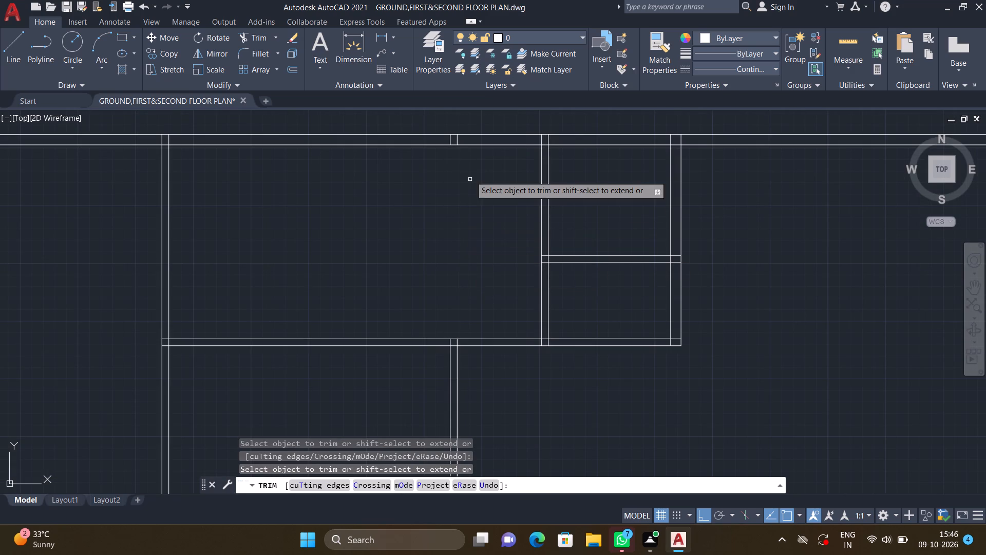
{"action": "scroll", "coordinate": [445, 144], "scroll_direction": "up", "scroll_amount": 2}
{"action": "left_click", "coordinate": [453, 134]}
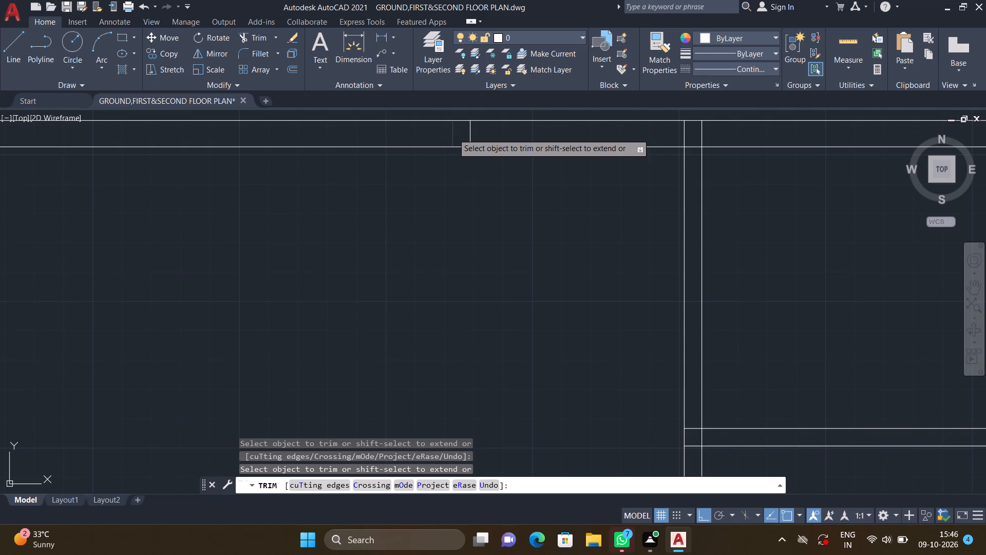
{"action": "left_click", "coordinate": [470, 135]}
{"action": "scroll", "coordinate": [482, 269], "scroll_direction": "down", "scroll_amount": 2}
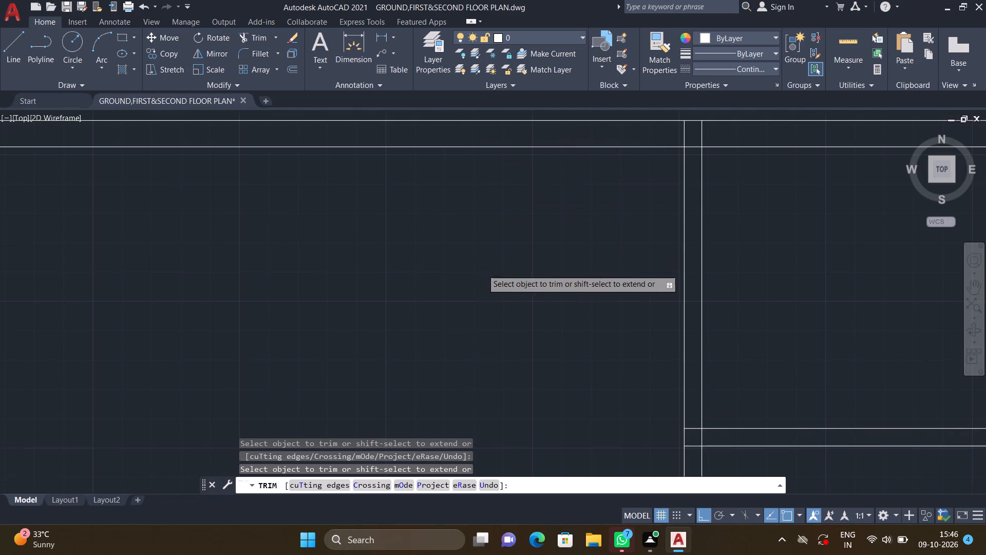
{"action": "scroll", "coordinate": [482, 269], "scroll_direction": "down", "scroll_amount": 1}
{"action": "middle_click_drag", "start_coordinate": [468, 304], "coordinate": [455, 280]}
{"action": "scroll", "coordinate": [454, 272], "scroll_direction": "down", "scroll_amount": 2}
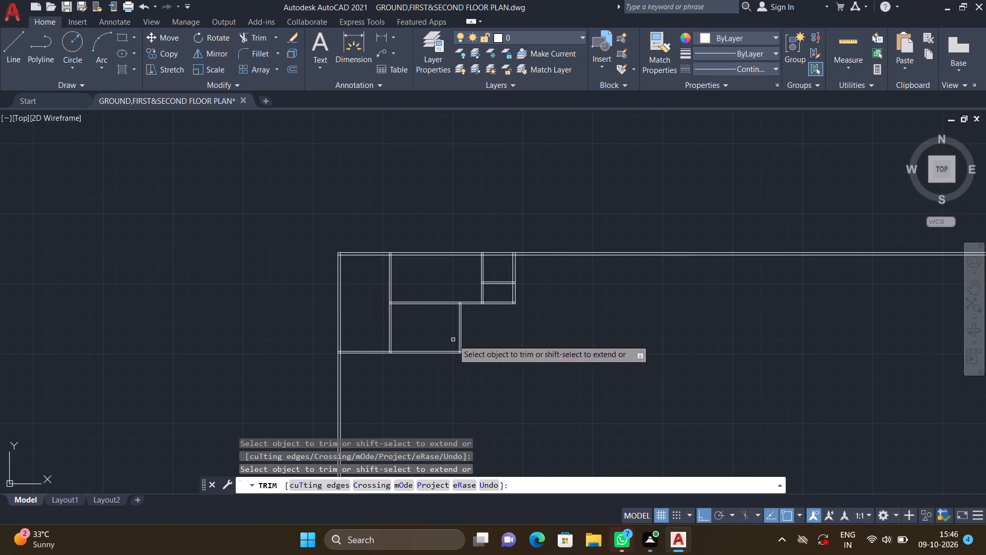
{"action": "middle_click_drag", "start_coordinate": [460, 376], "coordinate": [440, 334]}
{"action": "scroll", "coordinate": [454, 307], "scroll_direction": "up", "scroll_amount": 2}
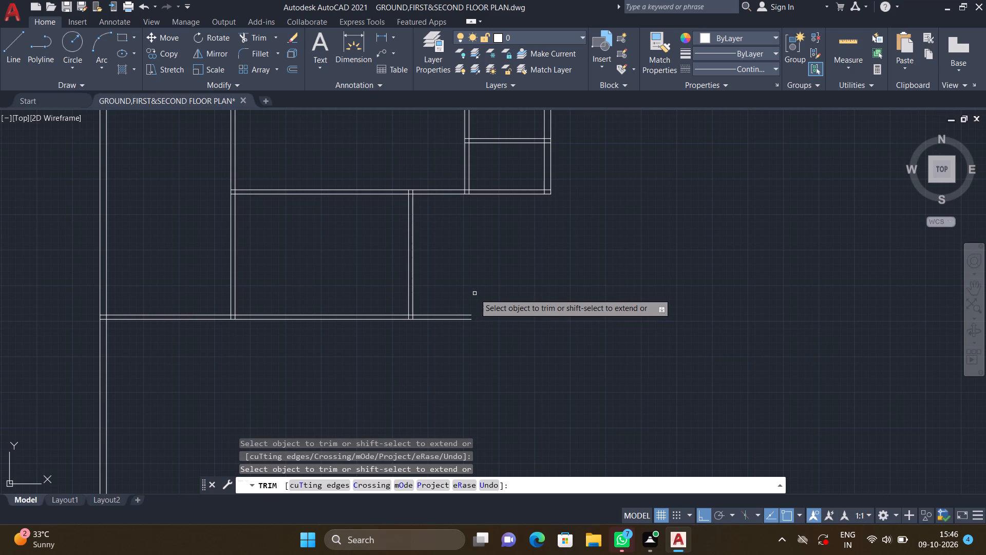
{"action": "key", "text": "Return"}
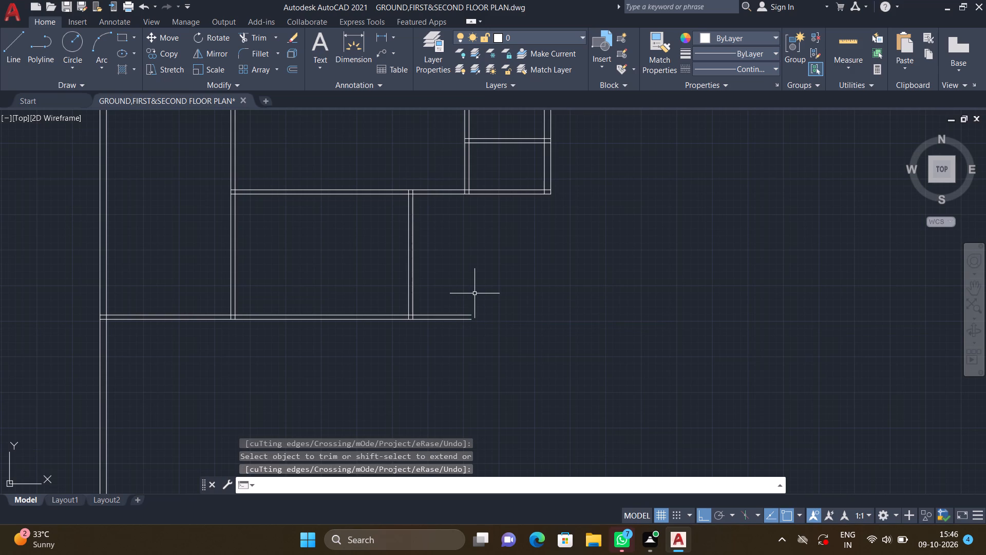
Offset the right-hand line of the lower room's new partition 6'3" to the right.
{"action": "key", "text": "o"}
{"action": "key", "text": "Return"}
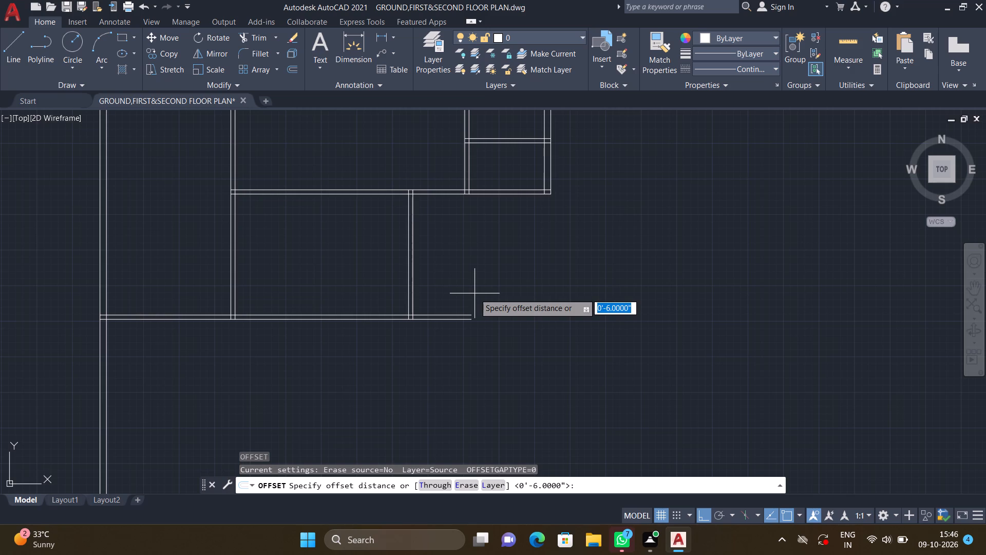
{"action": "type", "text": "6'"}
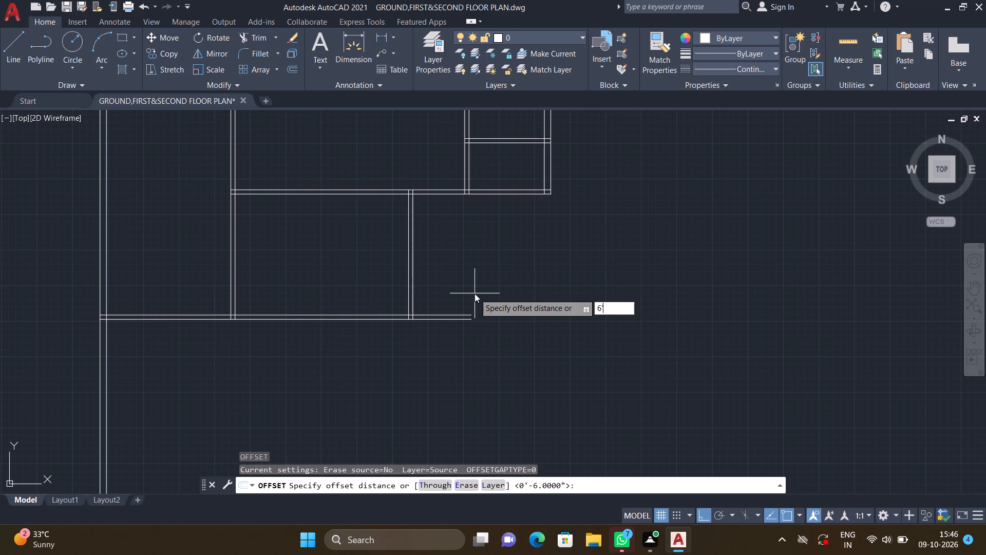
{"action": "type", "text": "3\""}
{"action": "key", "text": "Return"}
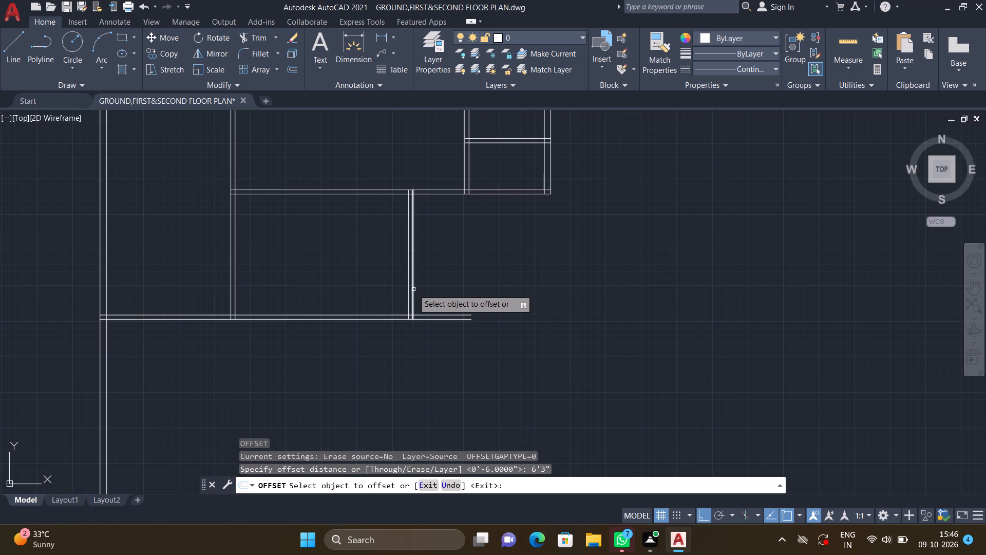
{"action": "left_click", "coordinate": [413, 289]}
{"action": "left_click", "coordinate": [498, 281]}
{"action": "key", "text": "Return"}
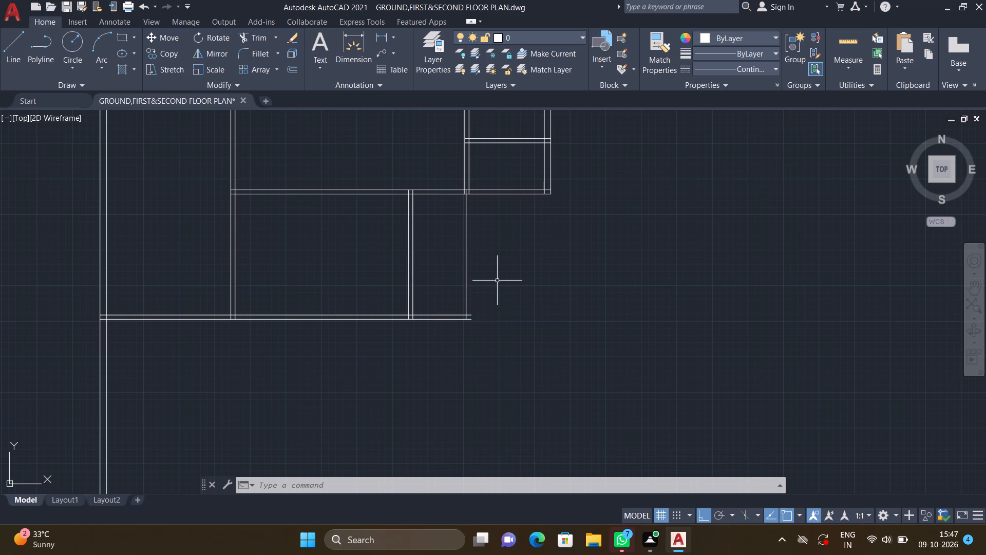
Offset the new vertical line 6" to the right to form the partition's thickness.
{"action": "key", "text": "o"}
{"action": "key", "text": "Return"}
{"action": "key", "text": "6"}
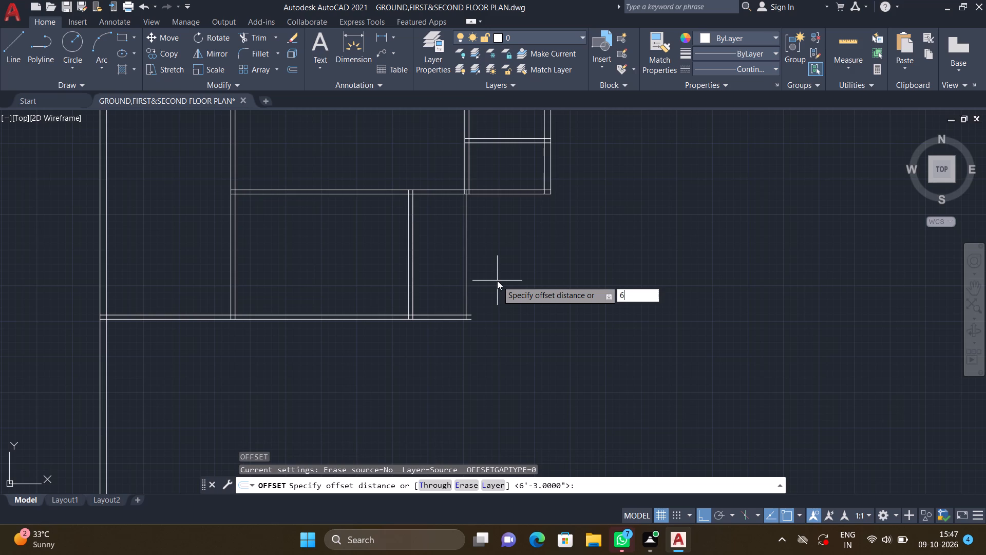
{"action": "key", "text": "shift+quotedbl"}
{"action": "key", "text": "Return"}
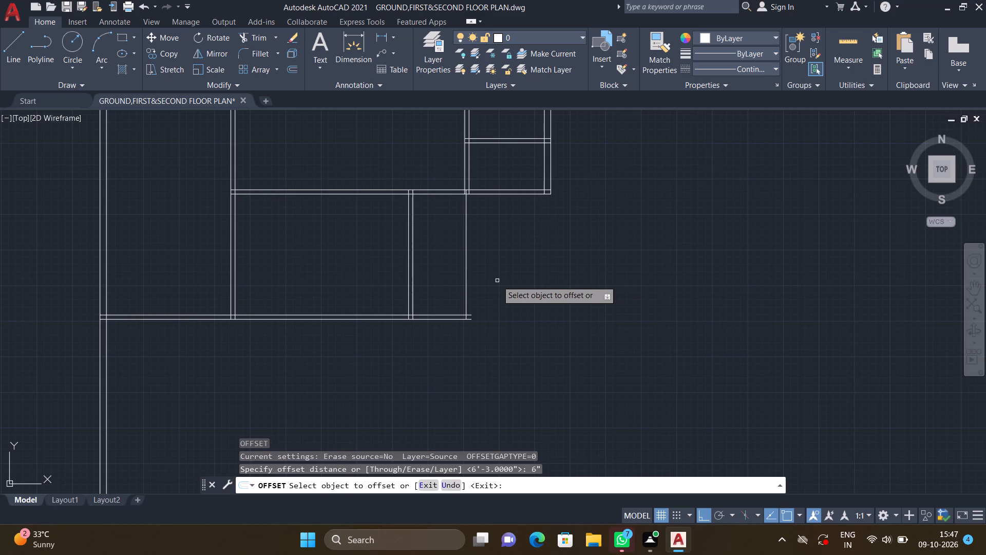
{"action": "left_click", "coordinate": [466, 263]}
{"action": "left_click", "coordinate": [514, 258]}
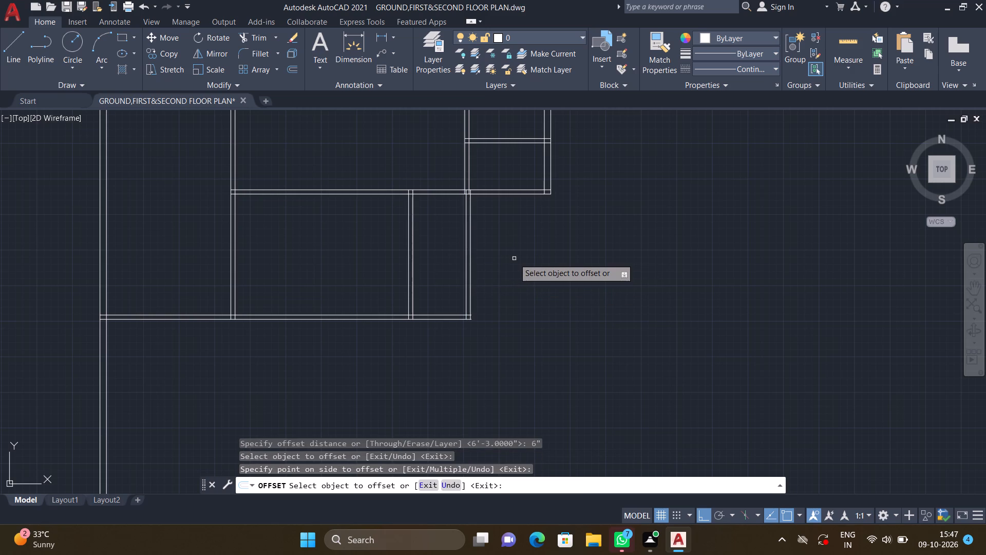
{"action": "key", "text": "Return"}
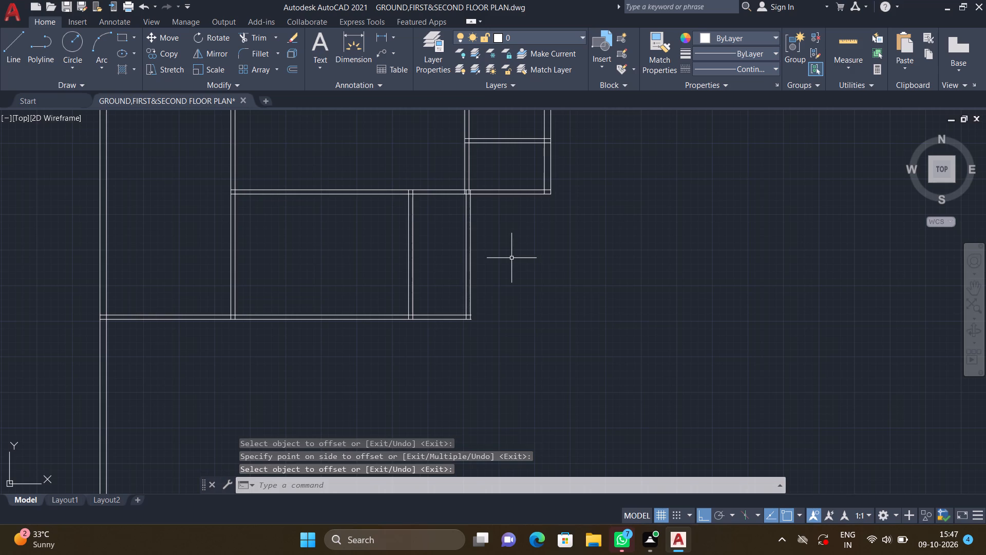
Trim the upper ends of the new partition's two lines where they run into the horizontal wall above.
{"action": "type", "text": "TR"}
{"action": "key", "text": "Return"}
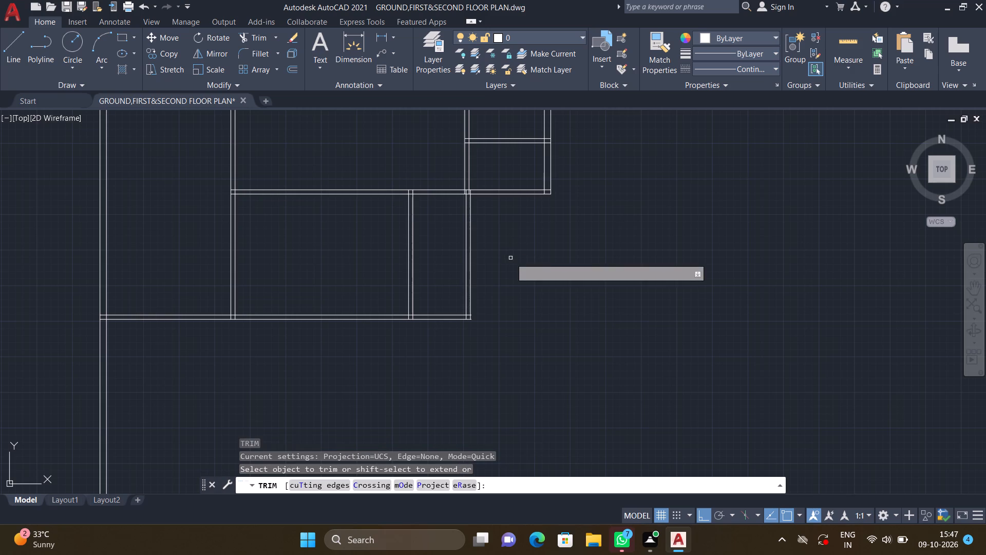
{"action": "scroll", "coordinate": [475, 195], "scroll_direction": "up", "scroll_amount": 2}
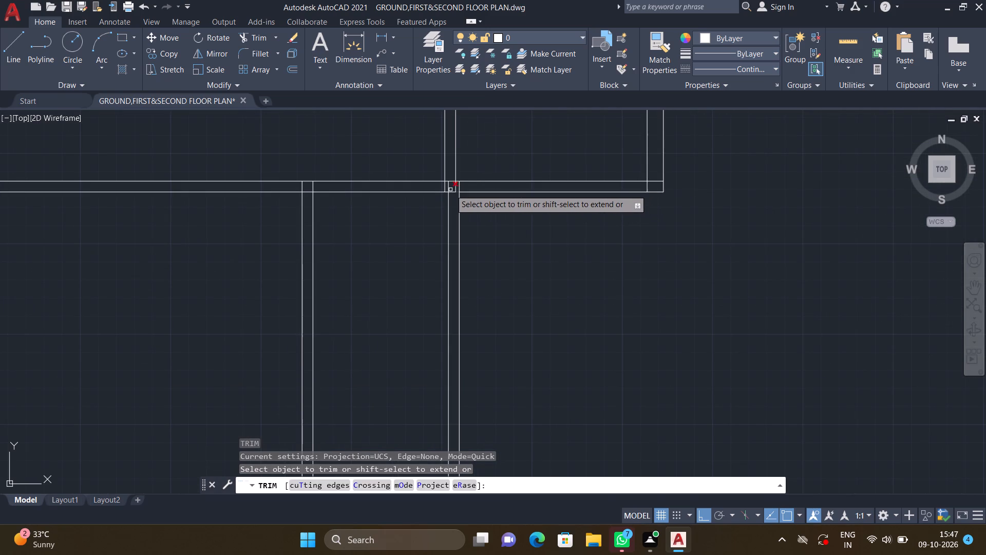
{"action": "scroll", "coordinate": [446, 188], "scroll_direction": "up", "scroll_amount": 2}
{"action": "left_click", "coordinate": [448, 186]}
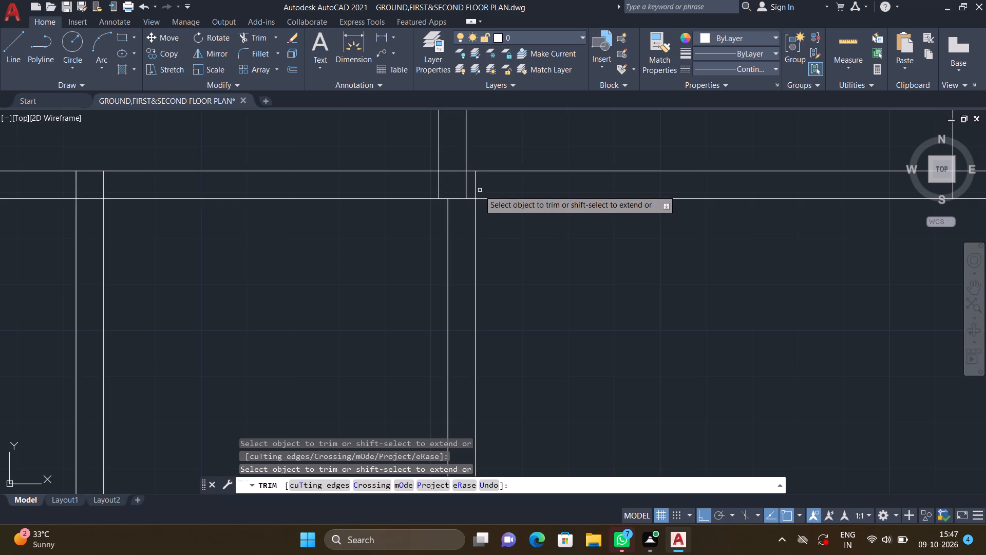
{"action": "left_click", "coordinate": [475, 187]}
{"action": "scroll", "coordinate": [496, 264], "scroll_direction": "down", "scroll_amount": 4}
Trim the ends of the bottom wall's two lines that overhang past the new partition's outer line.
{"action": "middle_click_drag", "start_coordinate": [501, 387], "coordinate": [494, 368]}
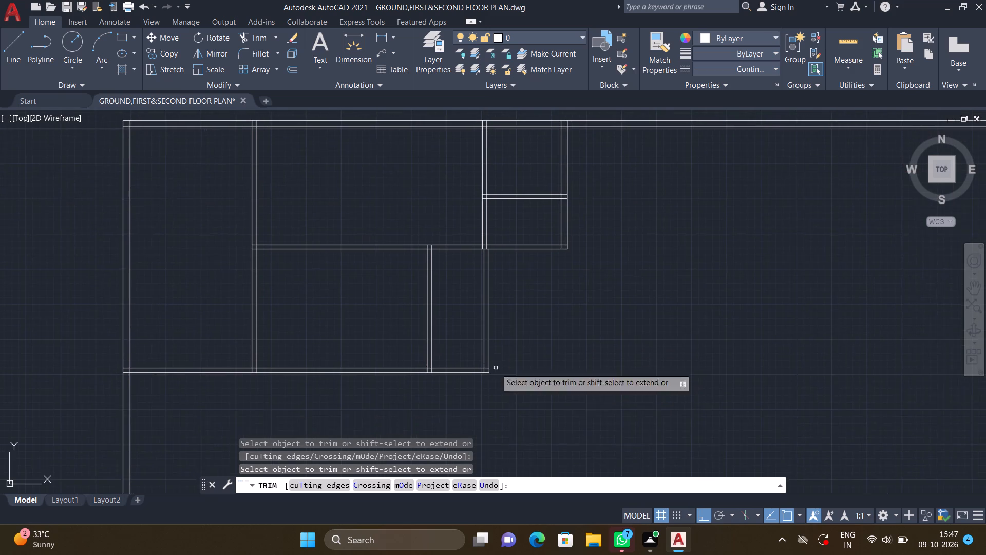
{"action": "scroll", "coordinate": [496, 375], "scroll_direction": "up", "scroll_amount": 3}
{"action": "middle_click_drag", "start_coordinate": [477, 364], "coordinate": [474, 342]}
{"action": "scroll", "coordinate": [459, 320], "scroll_direction": "up", "scroll_amount": 1}
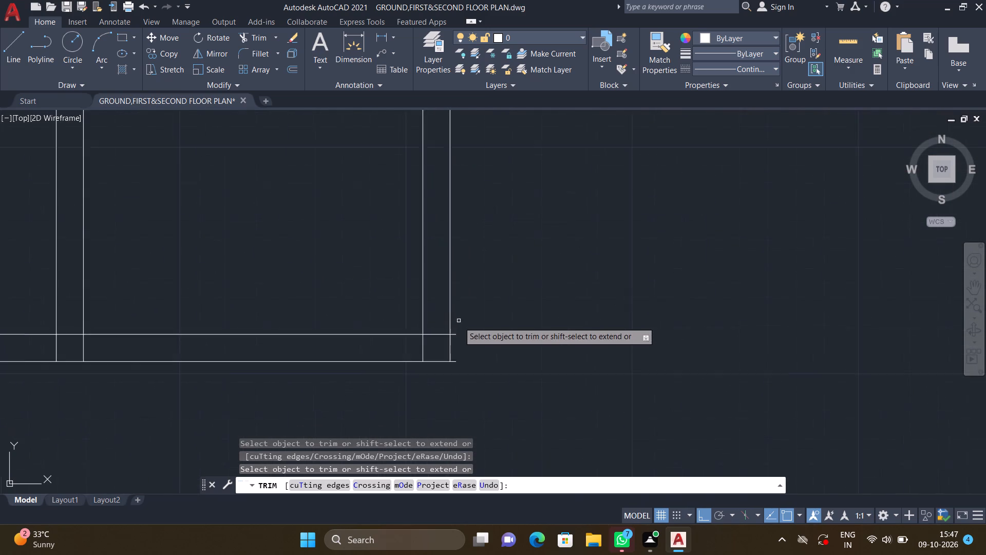
{"action": "scroll", "coordinate": [459, 322], "scroll_direction": "up", "scroll_amount": 1}
{"action": "left_click", "coordinate": [446, 342]}
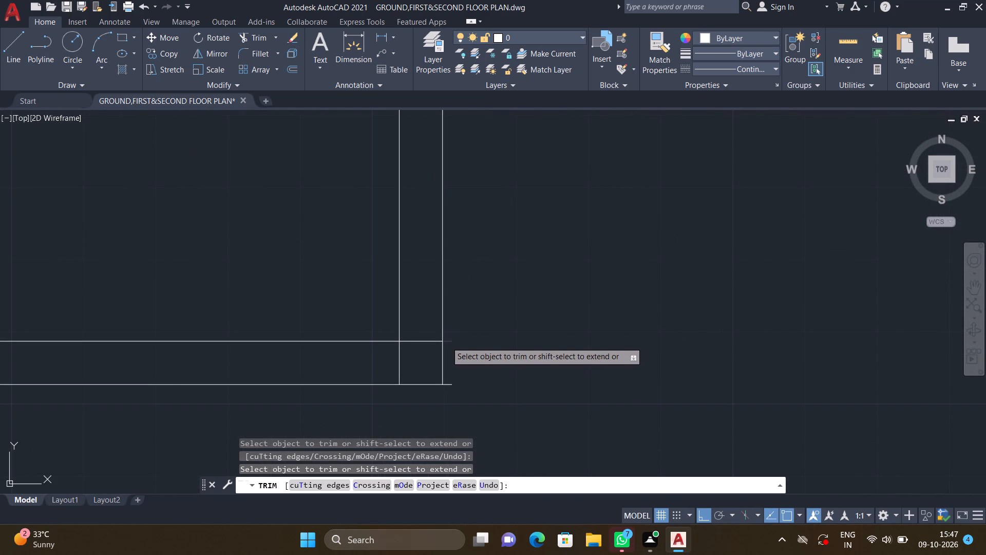
{"action": "left_click", "coordinate": [450, 385]}
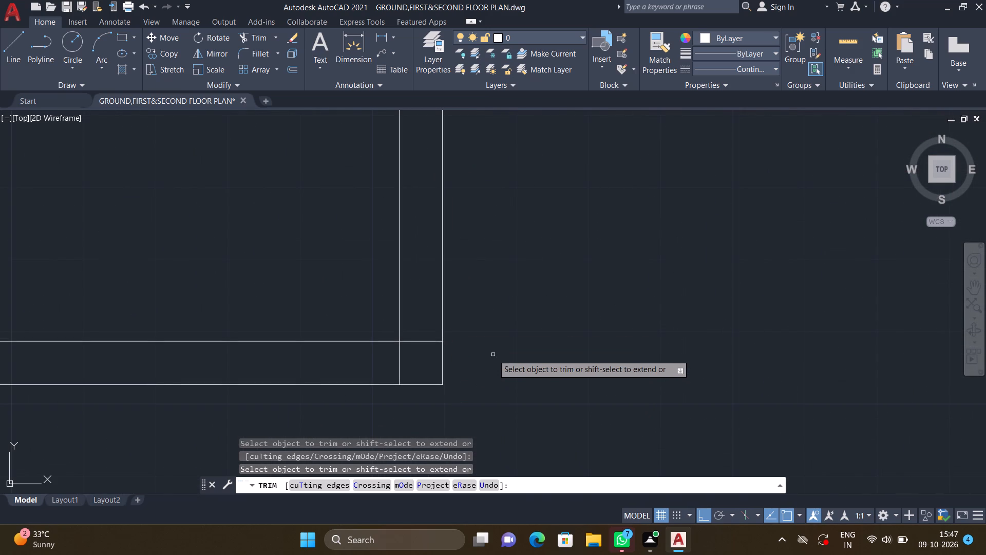
{"action": "key", "text": "Return"}
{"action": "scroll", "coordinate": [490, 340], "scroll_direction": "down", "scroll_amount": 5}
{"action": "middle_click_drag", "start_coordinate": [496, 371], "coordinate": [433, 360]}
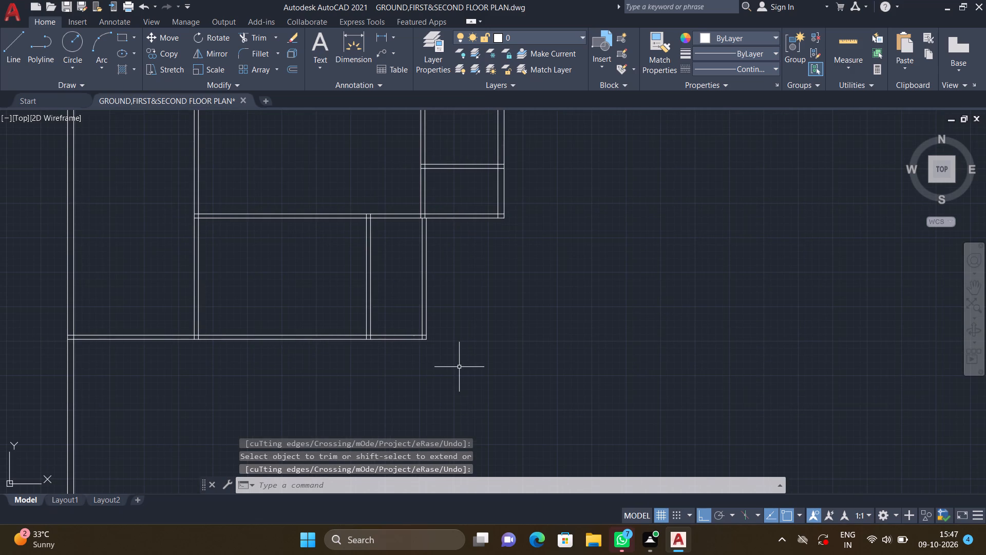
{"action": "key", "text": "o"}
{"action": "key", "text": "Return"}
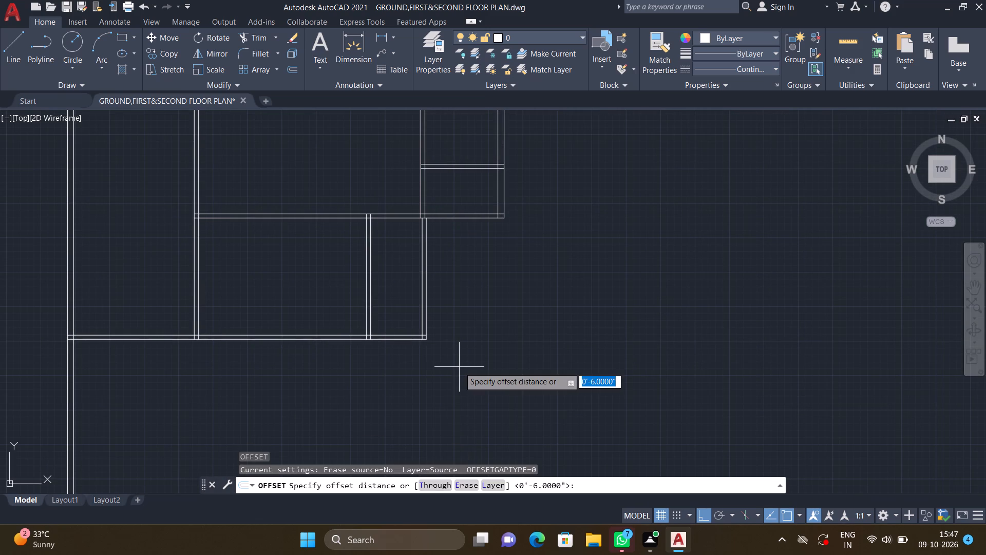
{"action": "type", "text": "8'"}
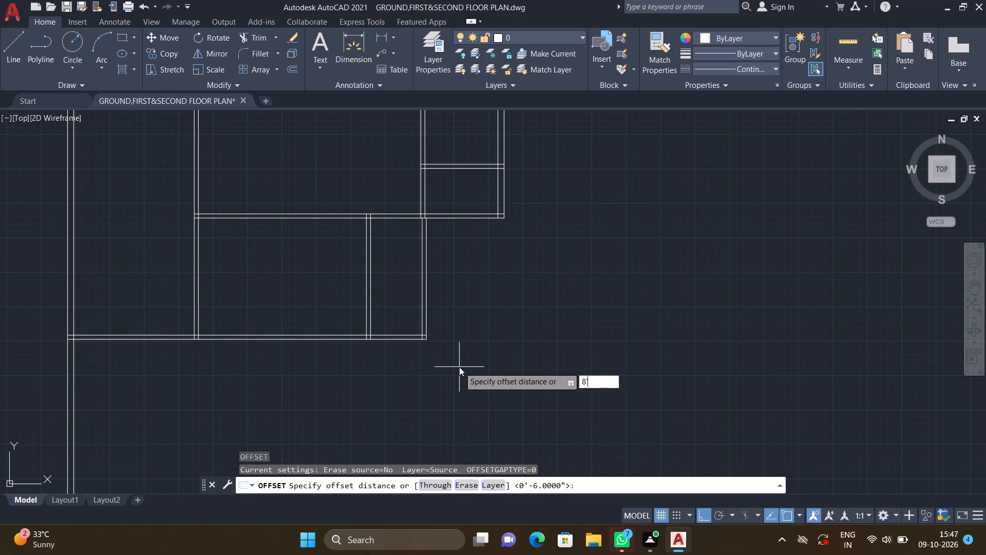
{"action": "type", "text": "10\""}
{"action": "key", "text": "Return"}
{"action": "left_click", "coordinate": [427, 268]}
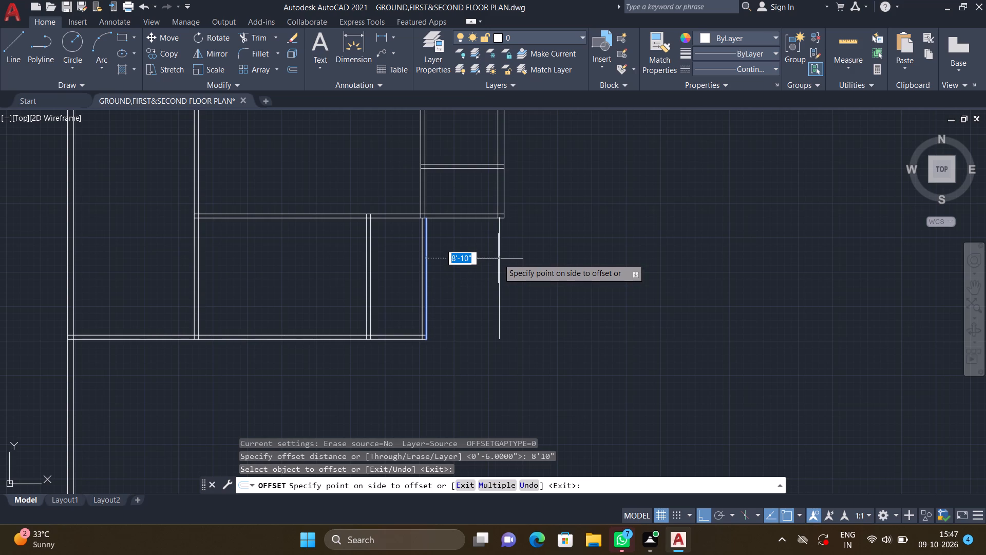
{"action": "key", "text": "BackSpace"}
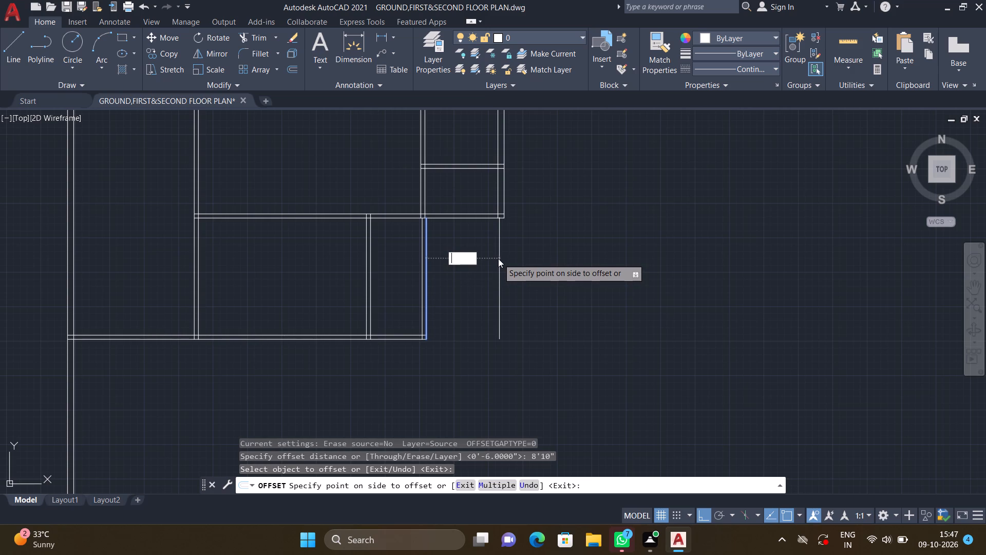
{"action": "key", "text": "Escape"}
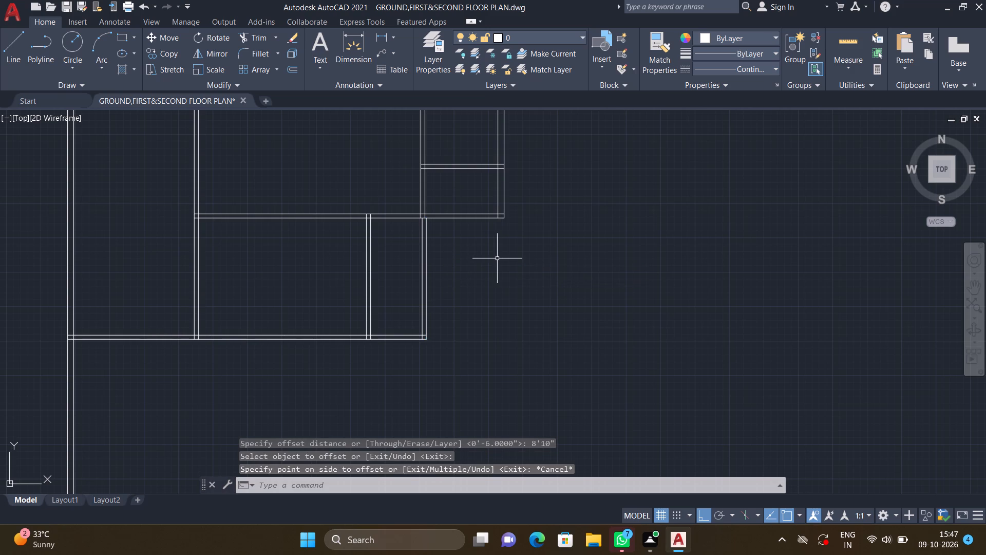
Draw a line 14'-8" down from the upper rooms' outer bottom-right corner, continuing left to the bottom wall's outer end corner.
{"action": "key", "text": "l"}
{"action": "key", "text": "Return"}
{"action": "scroll", "coordinate": [518, 232], "scroll_direction": "up", "scroll_amount": 2}
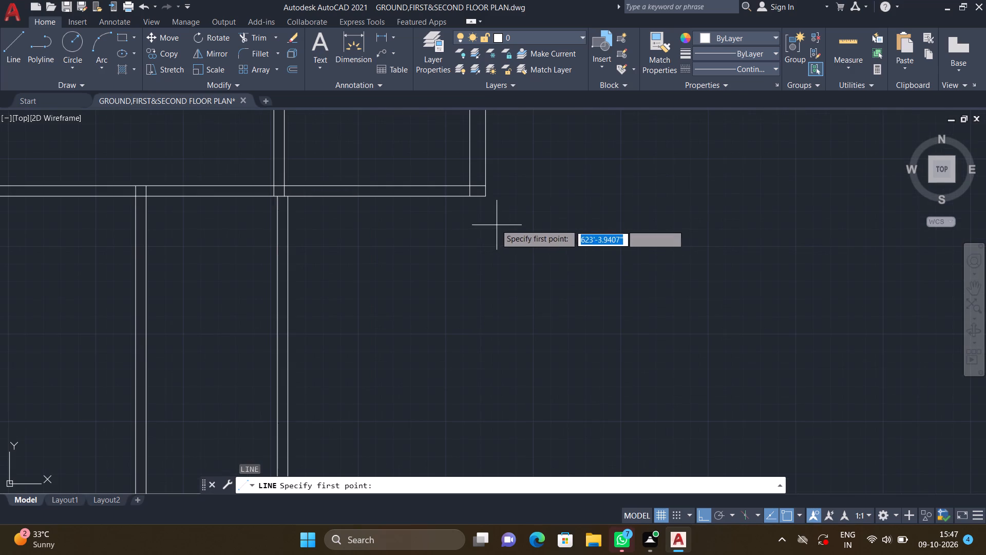
{"action": "double_click", "coordinate": [488, 196]}
{"action": "scroll", "coordinate": [480, 285], "scroll_direction": "down", "scroll_amount": 2}
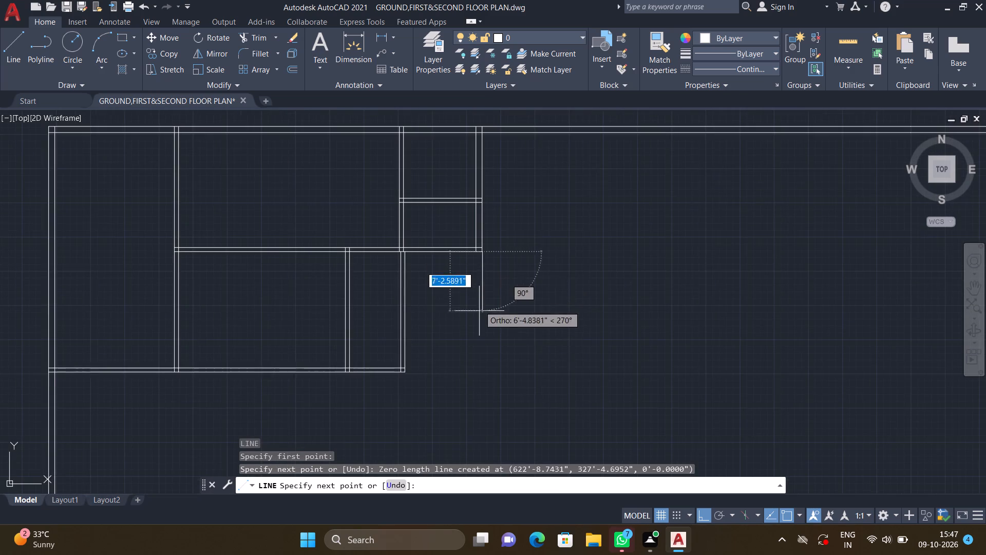
{"action": "middle_click_drag", "start_coordinate": [471, 341], "coordinate": [470, 316]}
{"action": "scroll", "coordinate": [476, 355], "scroll_direction": "up", "scroll_amount": 2}
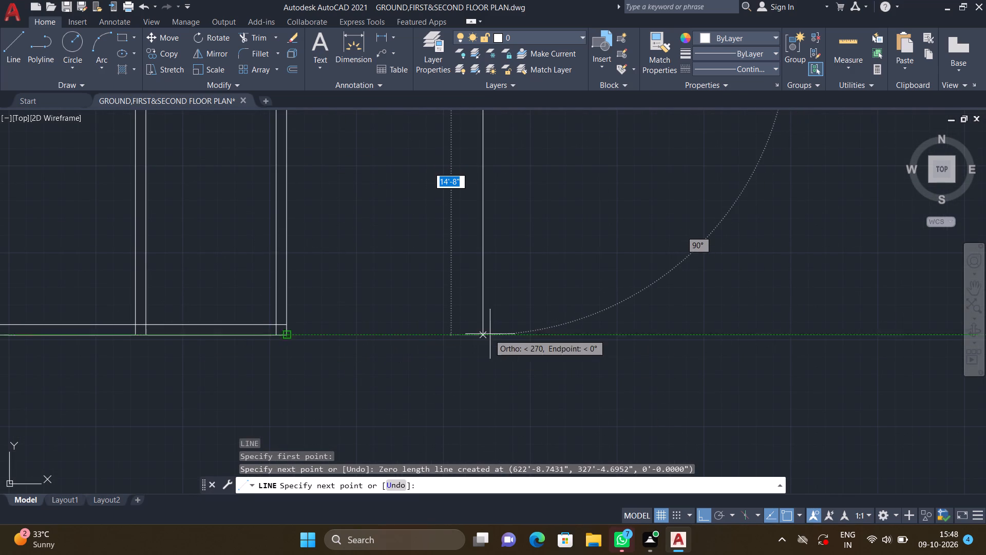
{"action": "left_click", "coordinate": [482, 334]}
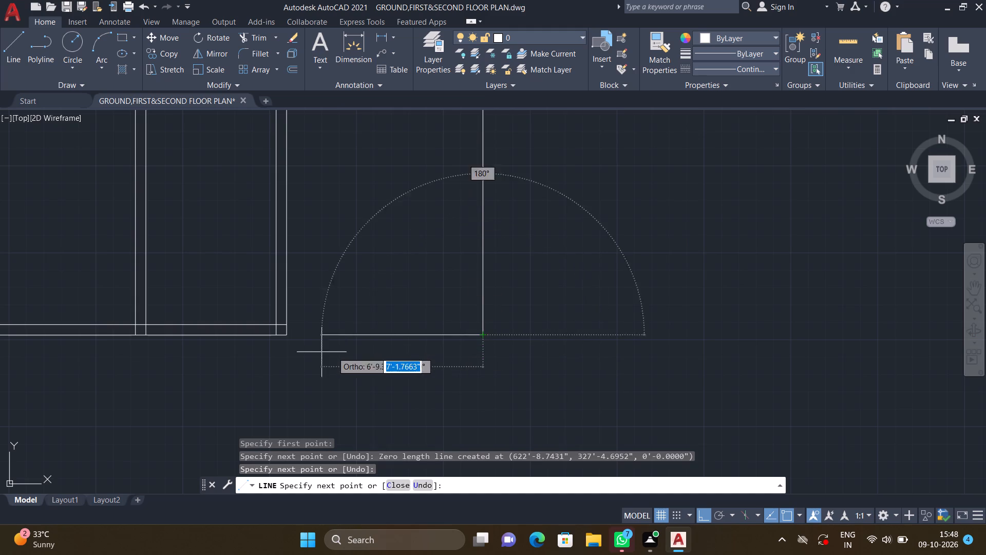
{"action": "scroll", "coordinate": [288, 345], "scroll_direction": "up", "scroll_amount": 6}
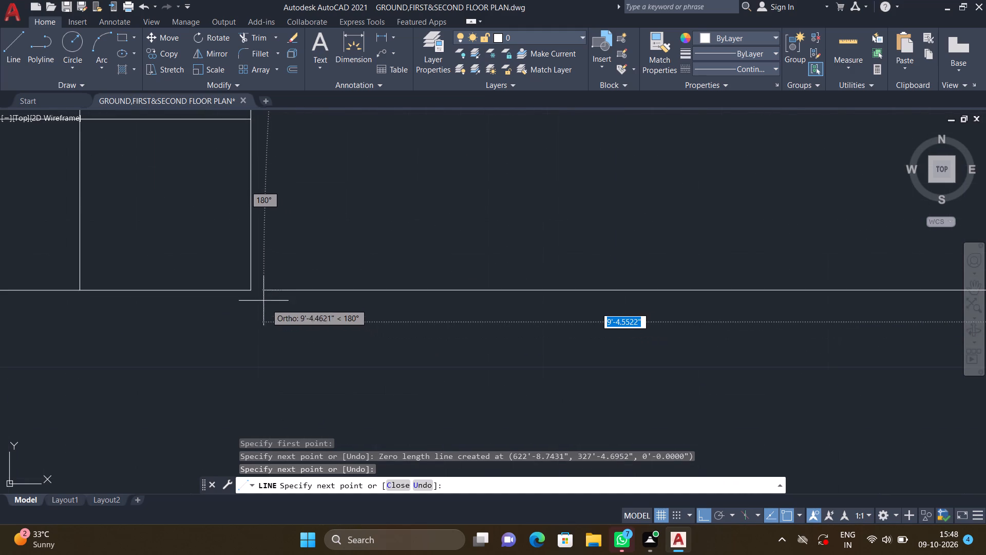
{"action": "left_click", "coordinate": [250, 290]}
{"action": "key", "text": "Return"}
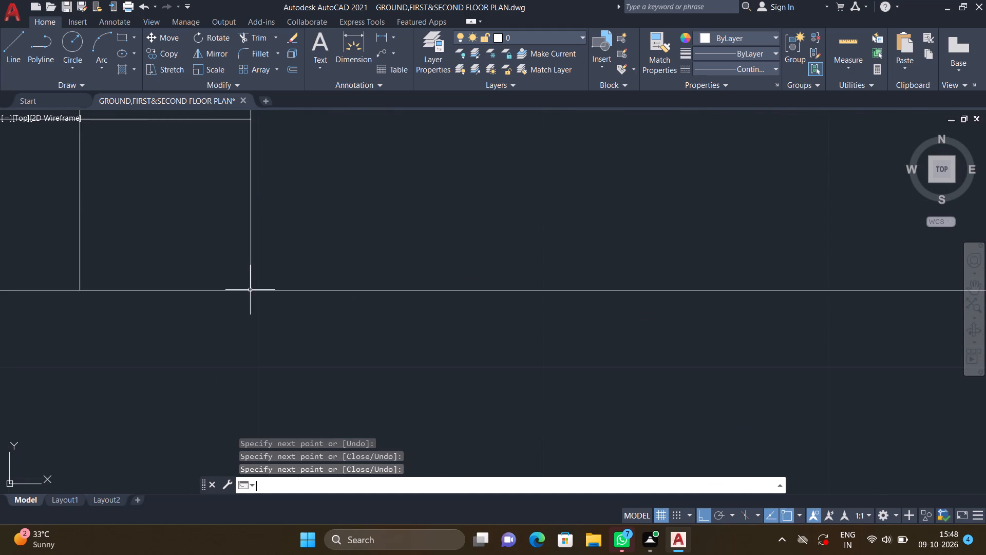
Extend the bottom wall's inner line right to the new outer vertical line.
{"action": "scroll", "coordinate": [258, 280], "scroll_direction": "down", "scroll_amount": 4}
{"action": "middle_click_drag", "start_coordinate": [400, 295], "coordinate": [386, 348]}
{"action": "scroll", "coordinate": [387, 345], "scroll_direction": "down", "scroll_amount": 3}
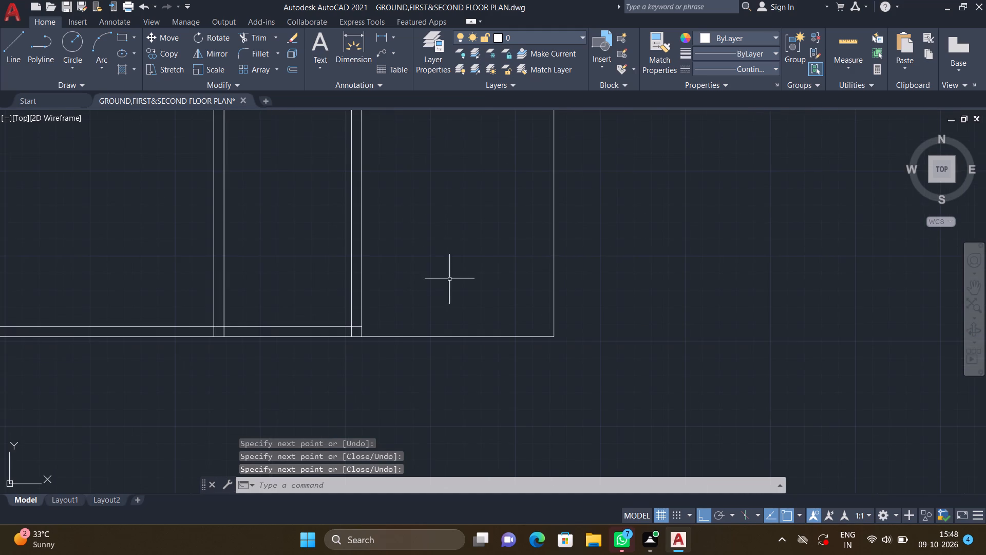
{"action": "scroll", "coordinate": [453, 271], "scroll_direction": "down", "scroll_amount": 2}
{"action": "middle_click_drag", "start_coordinate": [454, 255], "coordinate": [421, 321]}
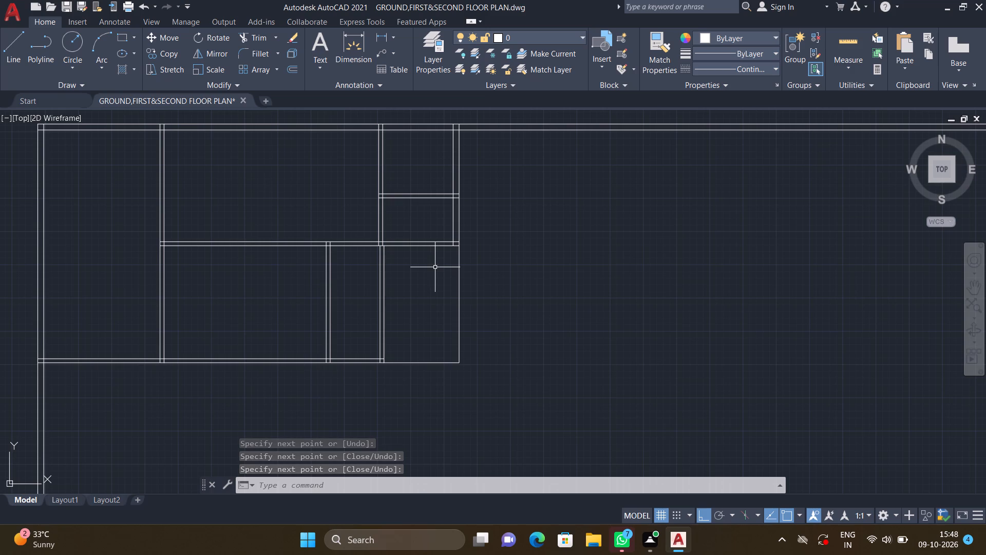
{"action": "type", "text": "EX"}
{"action": "key", "text": "Return"}
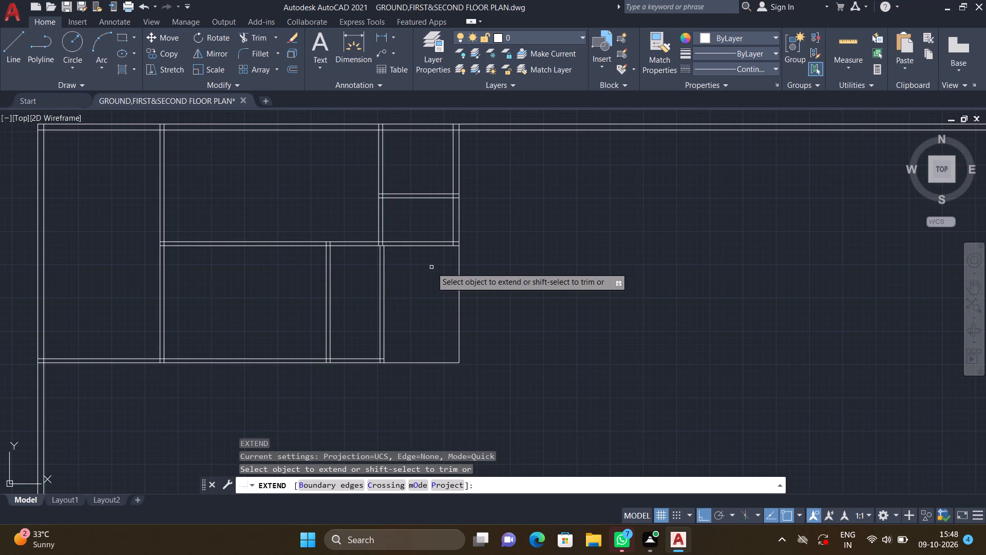
{"action": "scroll", "coordinate": [453, 249], "scroll_direction": "up", "scroll_amount": 3}
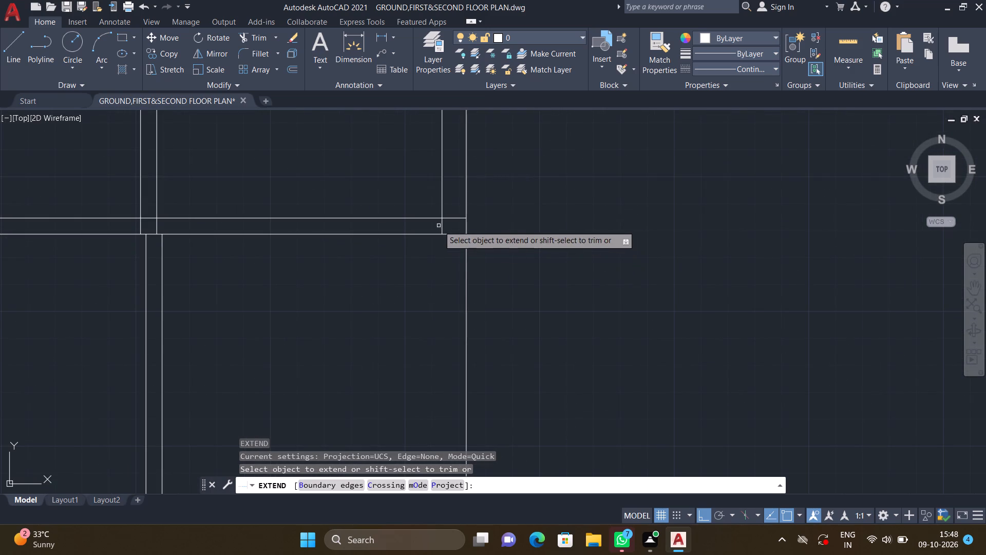
{"action": "scroll", "coordinate": [363, 291], "scroll_direction": "down", "scroll_amount": 3}
{"action": "middle_click_drag", "start_coordinate": [318, 356], "coordinate": [319, 277]}
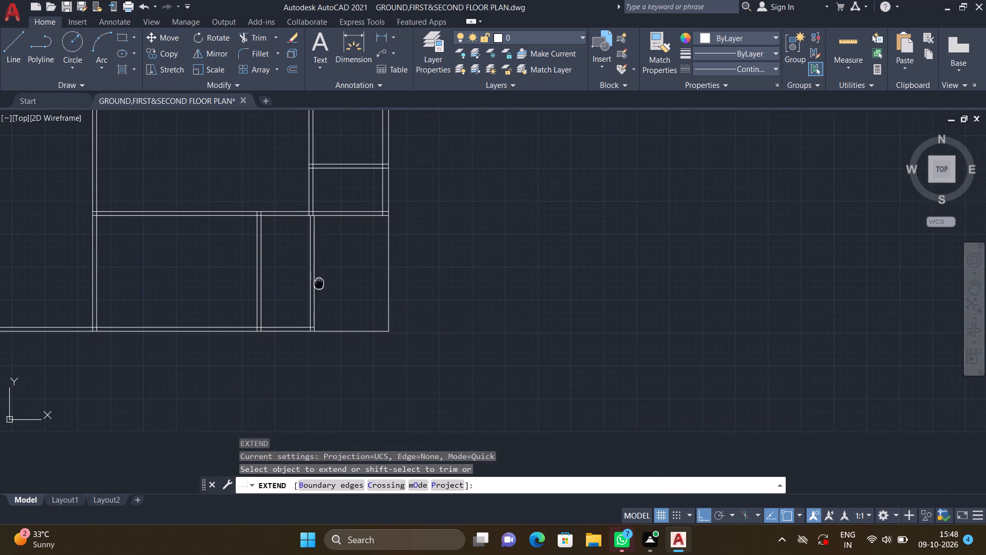
{"action": "middle_click_drag", "start_coordinate": [319, 277], "coordinate": [320, 277]}
{"action": "scroll", "coordinate": [309, 328], "scroll_direction": "up", "scroll_amount": 3}
{"action": "left_click", "coordinate": [324, 274]}
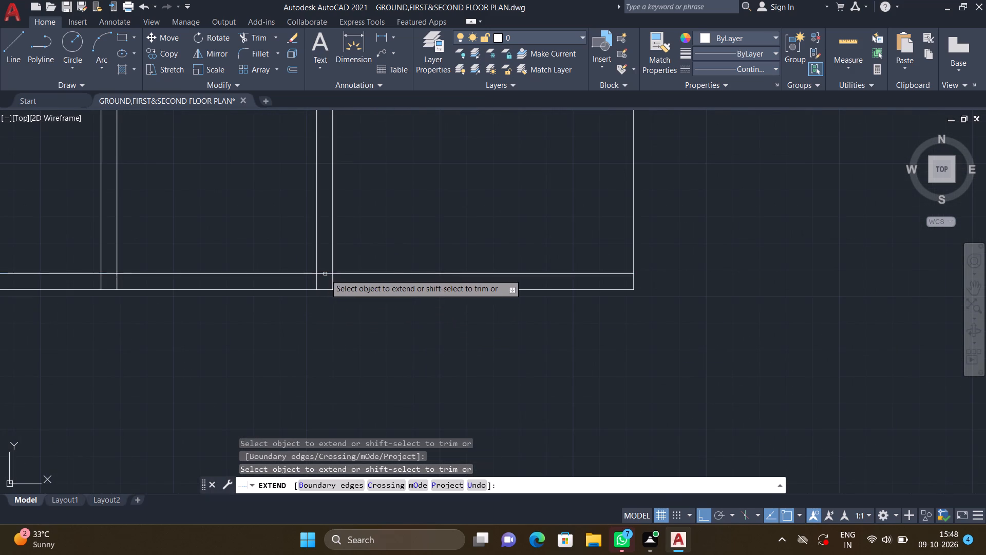
{"action": "scroll", "coordinate": [463, 251], "scroll_direction": "down", "scroll_amount": 2}
{"action": "key", "text": "Return"}
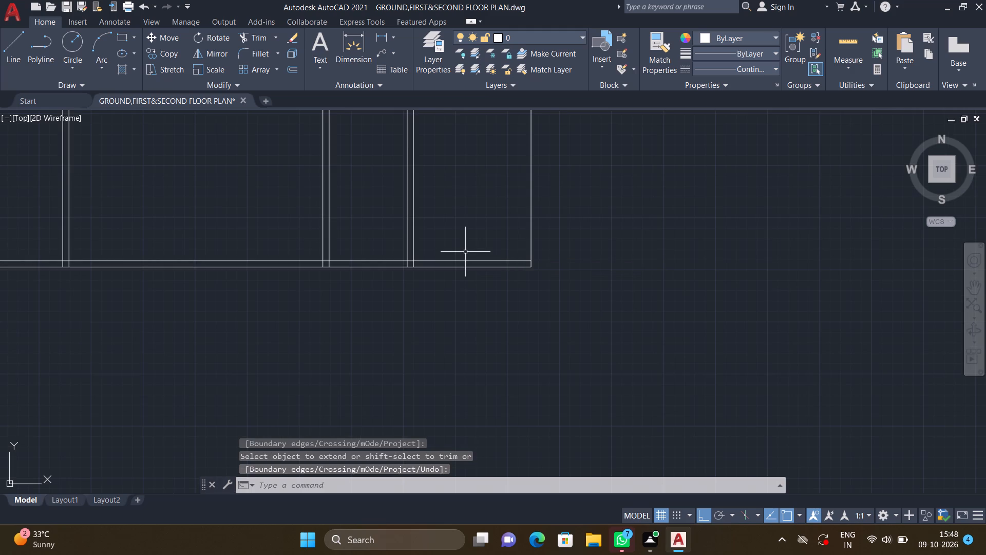
Draw the new right-hand wall's inner line 14'-8" down from the upper wall's inner line end to the bottom wall's outer line.
{"action": "scroll", "coordinate": [495, 299], "scroll_direction": "down", "scroll_amount": 2}
{"action": "middle_click_drag", "start_coordinate": [481, 303], "coordinate": [448, 358]}
{"action": "scroll", "coordinate": [455, 275], "scroll_direction": "up", "scroll_amount": 3}
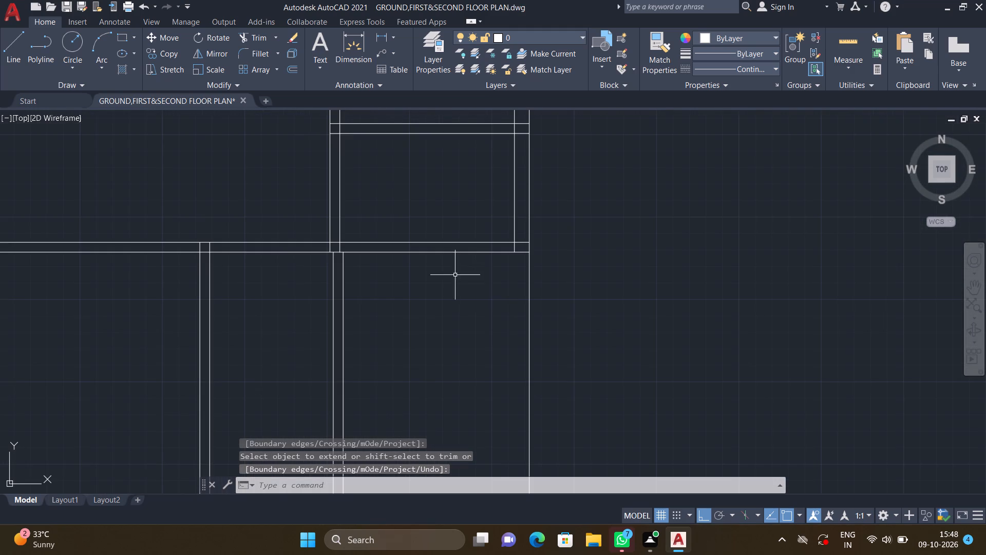
{"action": "middle_click_drag", "start_coordinate": [483, 307], "coordinate": [462, 248]}
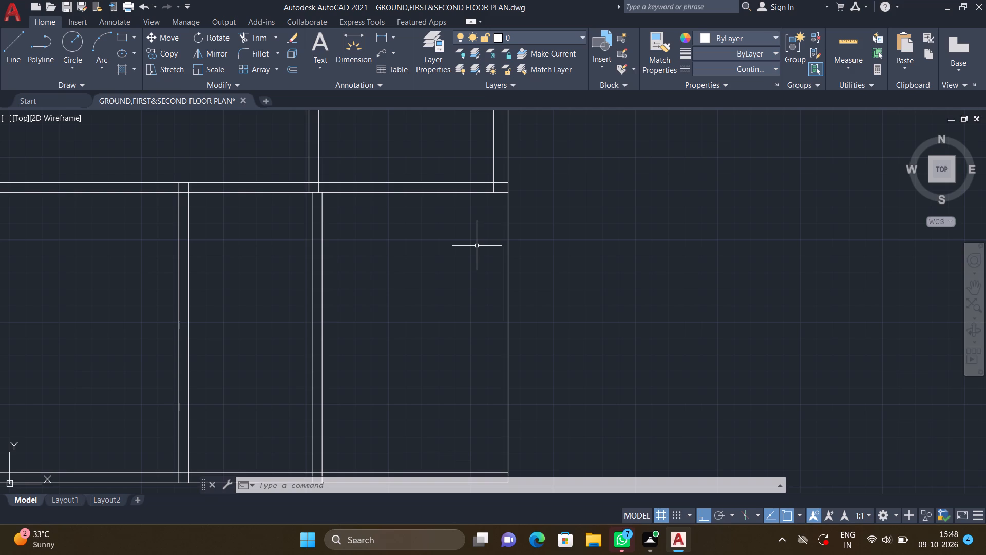
{"action": "key", "text": "l"}
{"action": "key", "text": "Return"}
{"action": "double_click", "coordinate": [495, 194]}
{"action": "scroll", "coordinate": [487, 256], "scroll_direction": "down", "scroll_amount": 4}
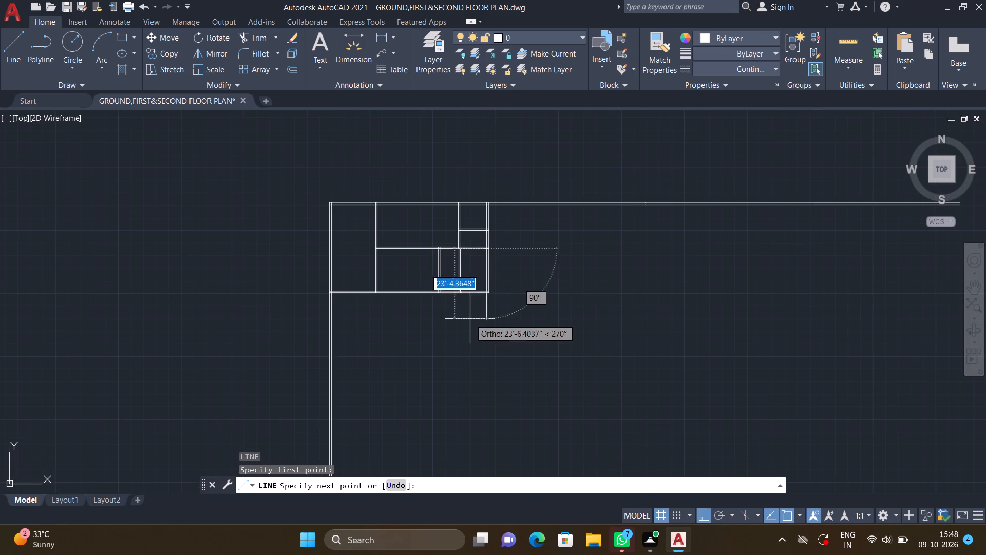
{"action": "scroll", "coordinate": [482, 278], "scroll_direction": "up", "scroll_amount": 5}
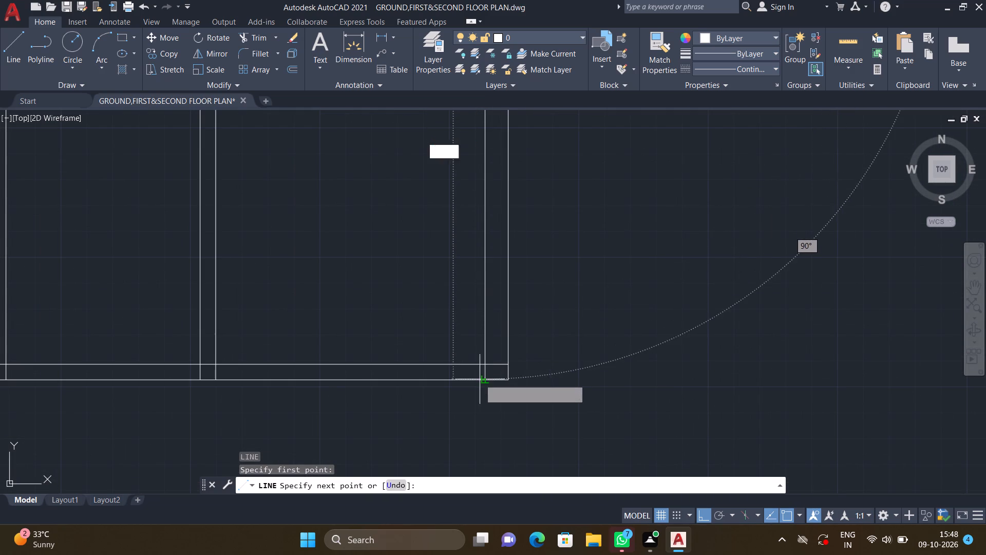
{"action": "scroll", "coordinate": [479, 379], "scroll_direction": "up", "scroll_amount": 3}
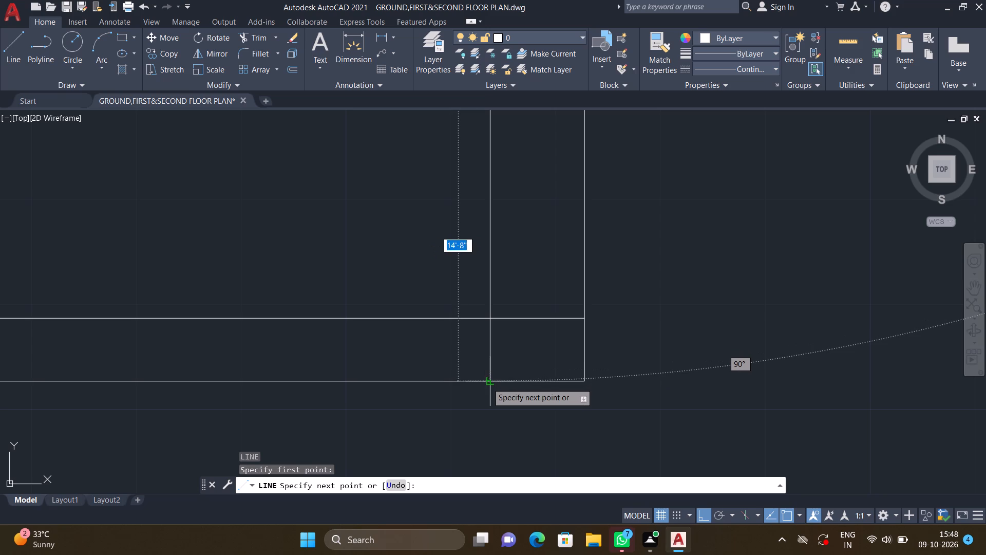
{"action": "left_click", "coordinate": [487, 383]}
{"action": "key", "text": "Return"}
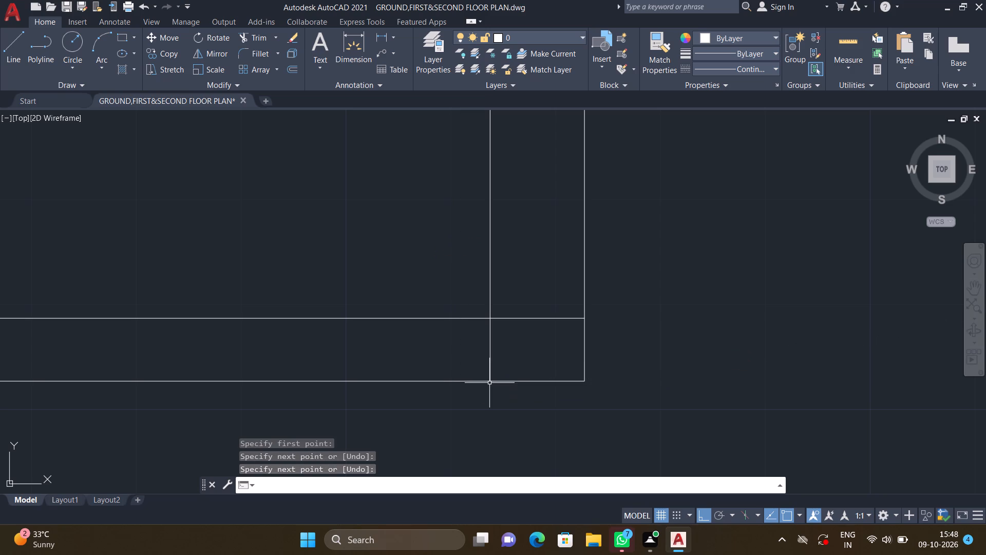
Draw a long vertical line straight down from the room block's outer bottom-right corner, into the open area below.
{"action": "scroll", "coordinate": [459, 293], "scroll_direction": "down", "scroll_amount": 5}
{"action": "middle_click_drag", "start_coordinate": [415, 249], "coordinate": [449, 276]}
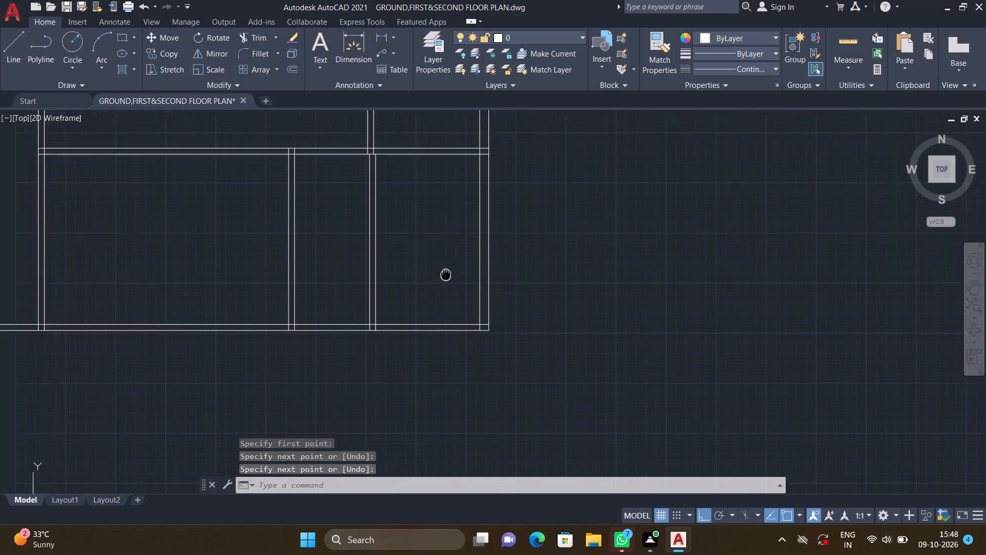
{"action": "middle_click_drag", "start_coordinate": [449, 276], "coordinate": [456, 283]}
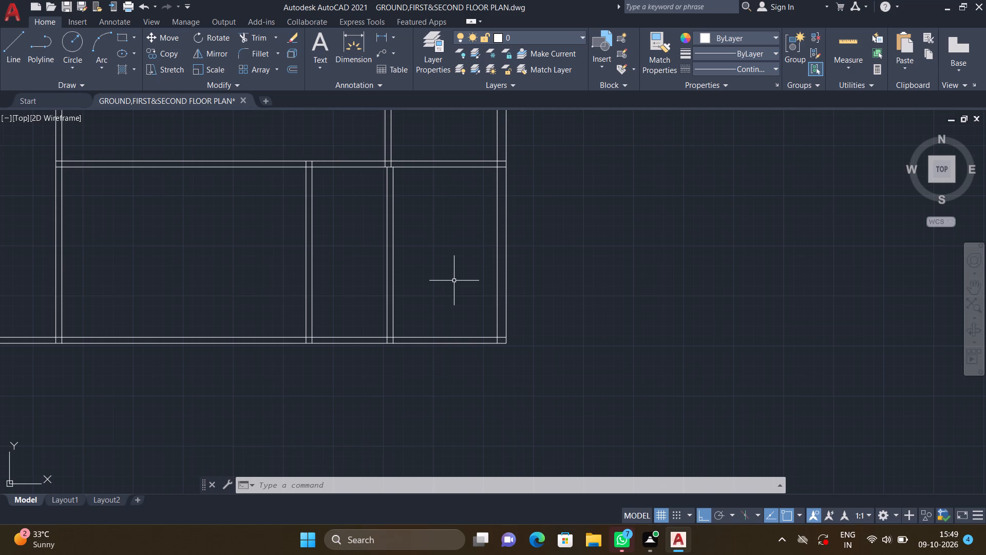
{"action": "scroll", "coordinate": [451, 287], "scroll_direction": "down", "scroll_amount": 2}
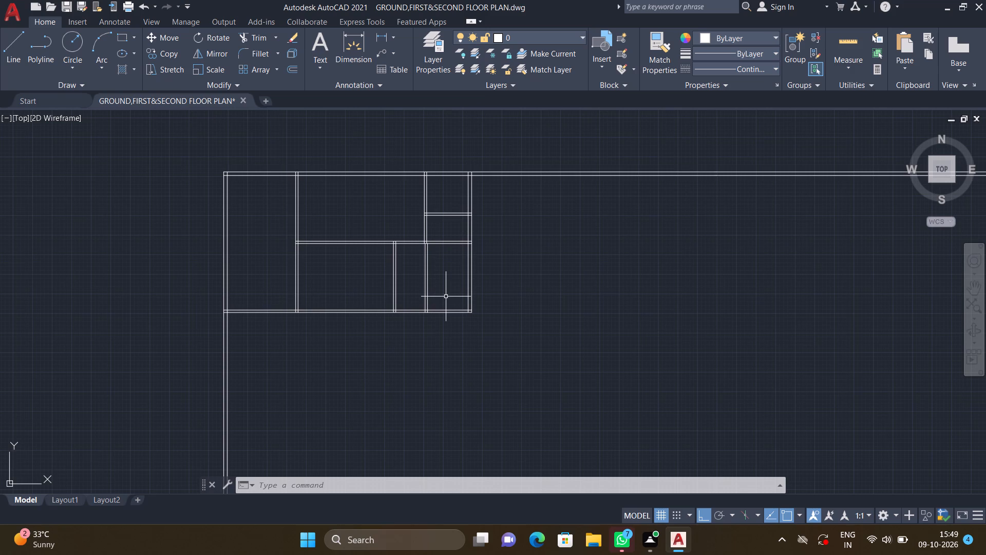
{"action": "scroll", "coordinate": [443, 312], "scroll_direction": "down", "scroll_amount": 2}
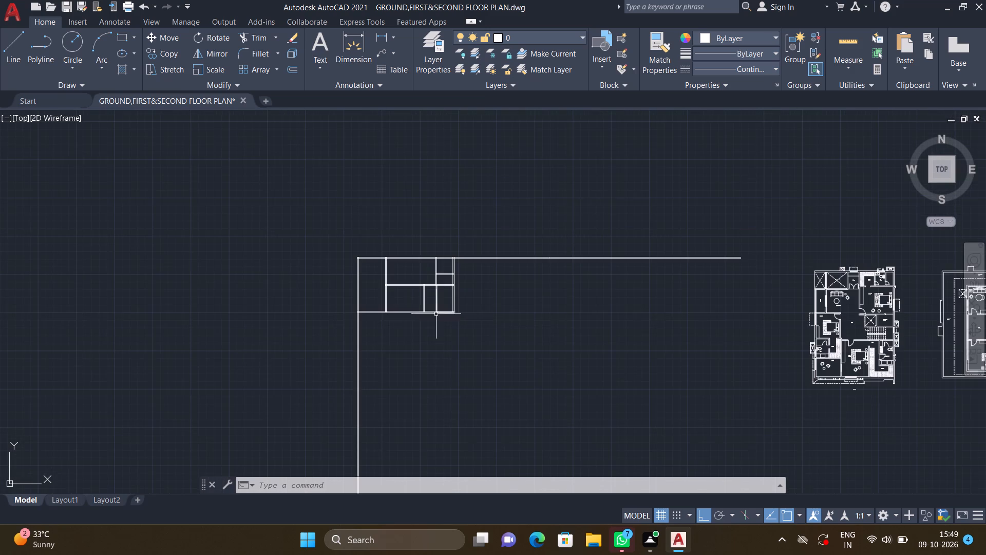
{"action": "middle_click_drag", "start_coordinate": [410, 327], "coordinate": [446, 321]}
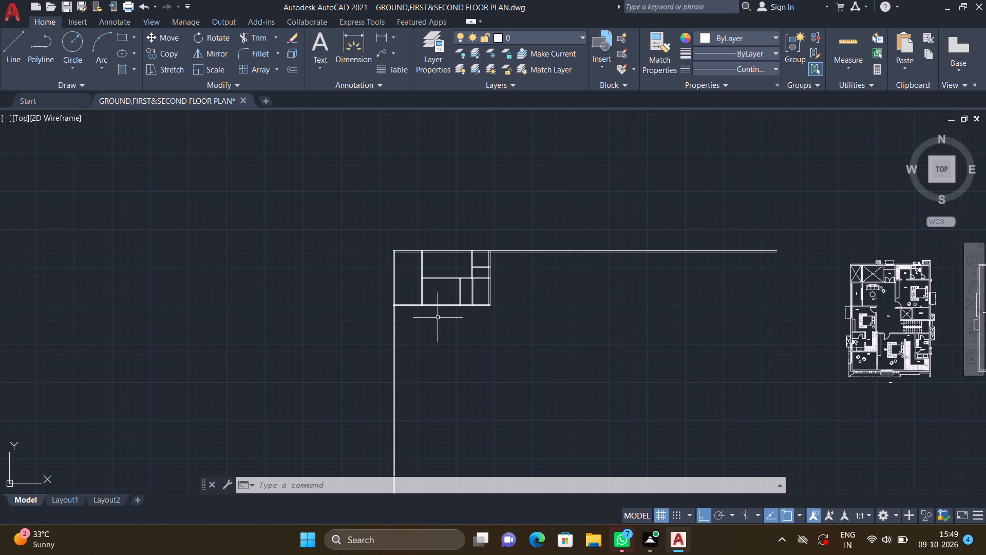
{"action": "scroll", "coordinate": [506, 310], "scroll_direction": "down", "scroll_amount": 1}
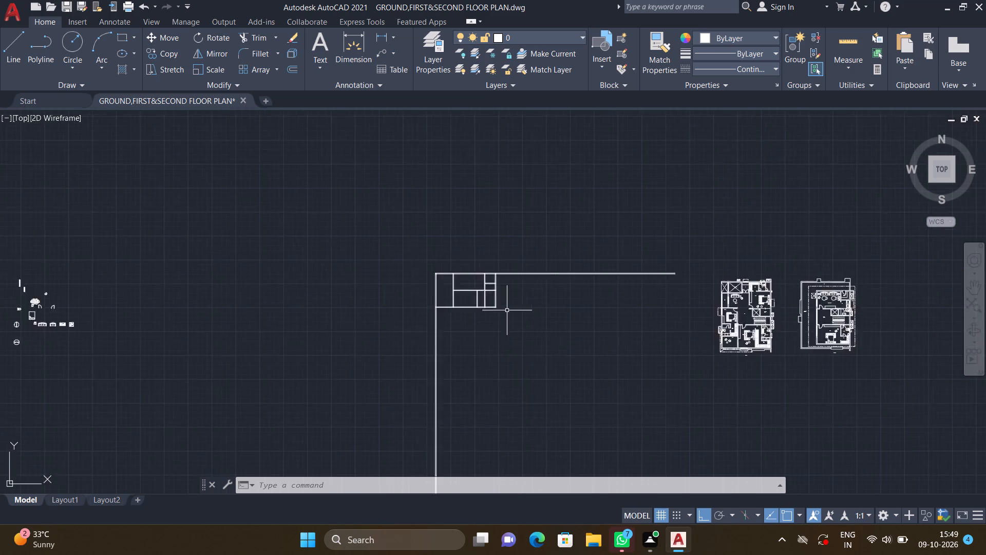
{"action": "scroll", "coordinate": [505, 312], "scroll_direction": "up", "scroll_amount": 3}
{"action": "key", "text": "l"}
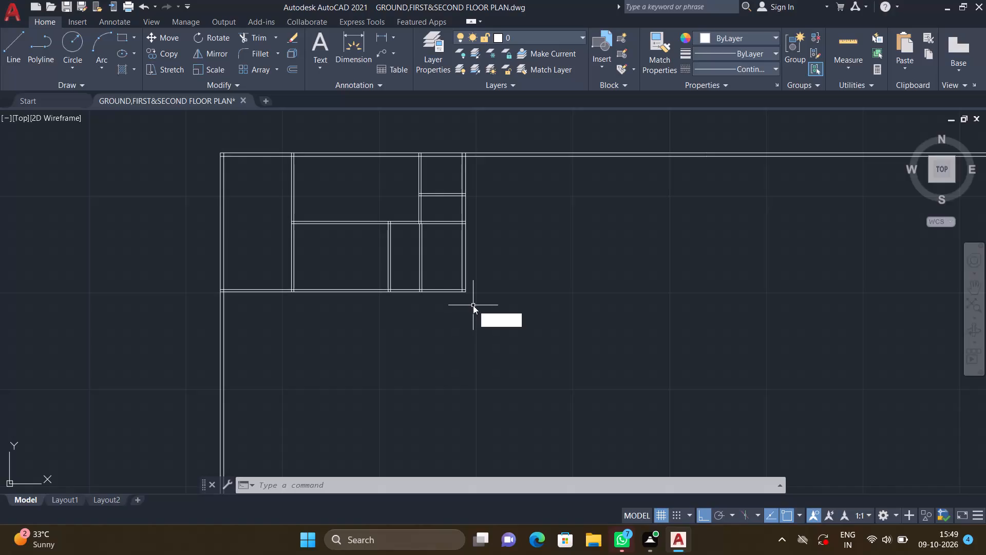
{"action": "key", "text": "Return"}
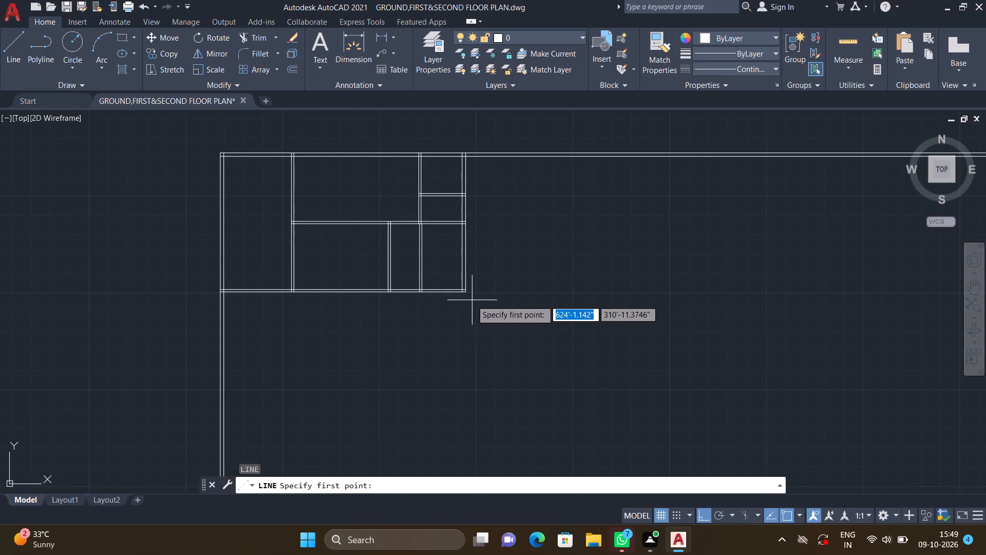
{"action": "scroll", "coordinate": [464, 297], "scroll_direction": "up", "scroll_amount": 5}
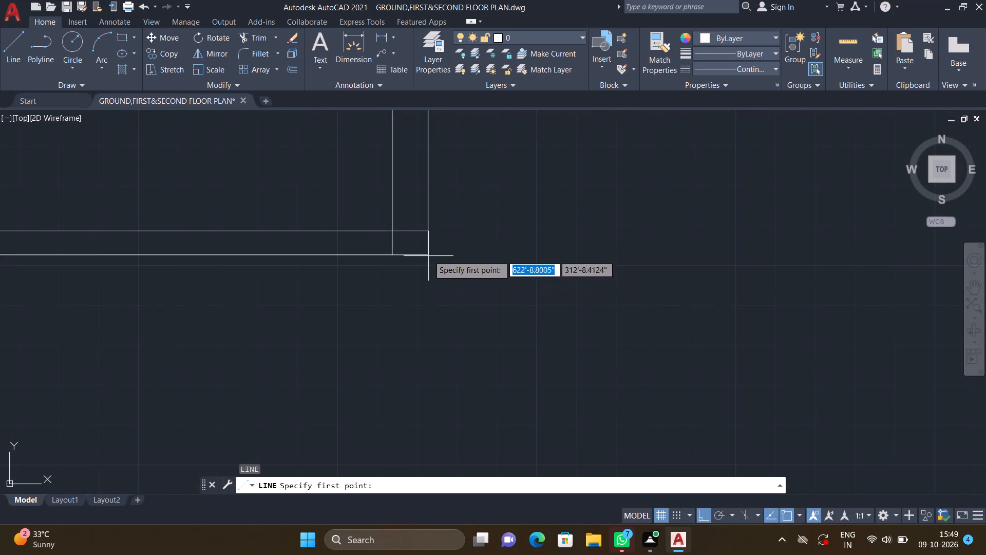
{"action": "left_click", "coordinate": [428, 254]}
{"action": "scroll", "coordinate": [426, 364], "scroll_direction": "down", "scroll_amount": 4}
{"action": "middle_click_drag", "start_coordinate": [423, 392], "coordinate": [417, 352]}
{"action": "scroll", "coordinate": [423, 356], "scroll_direction": "down", "scroll_amount": 1}
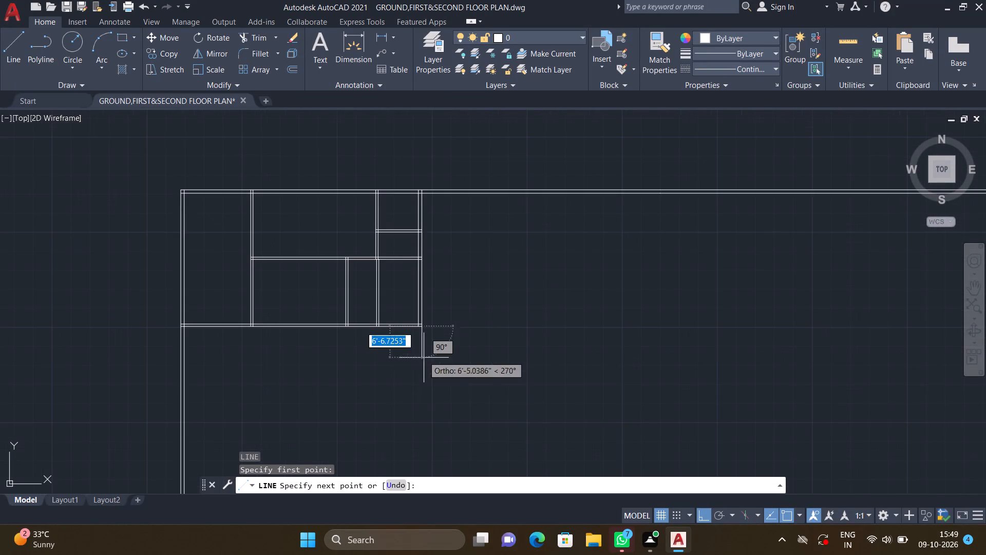
{"action": "middle_click_drag", "start_coordinate": [408, 368], "coordinate": [409, 318]}
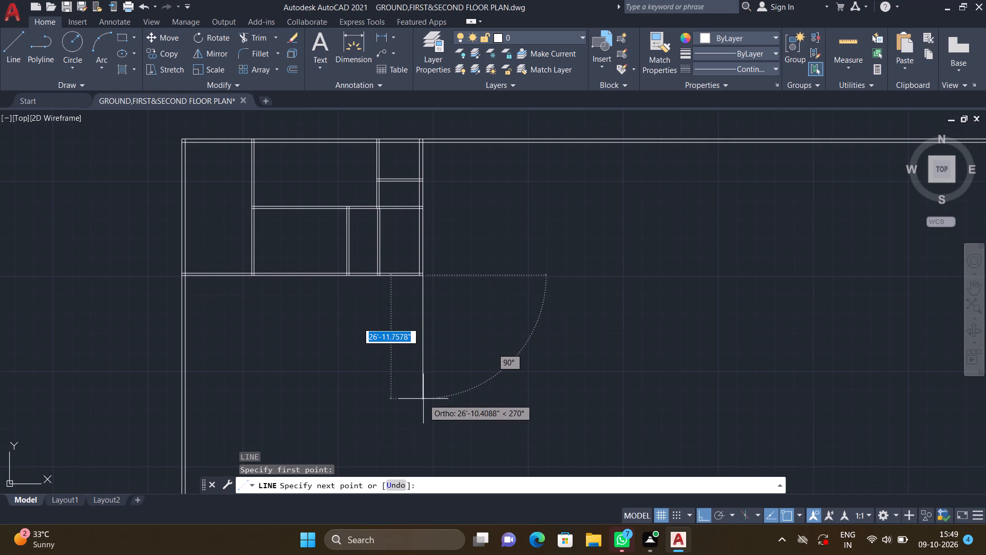
{"action": "middle_click_drag", "start_coordinate": [409, 362], "coordinate": [419, 416]}
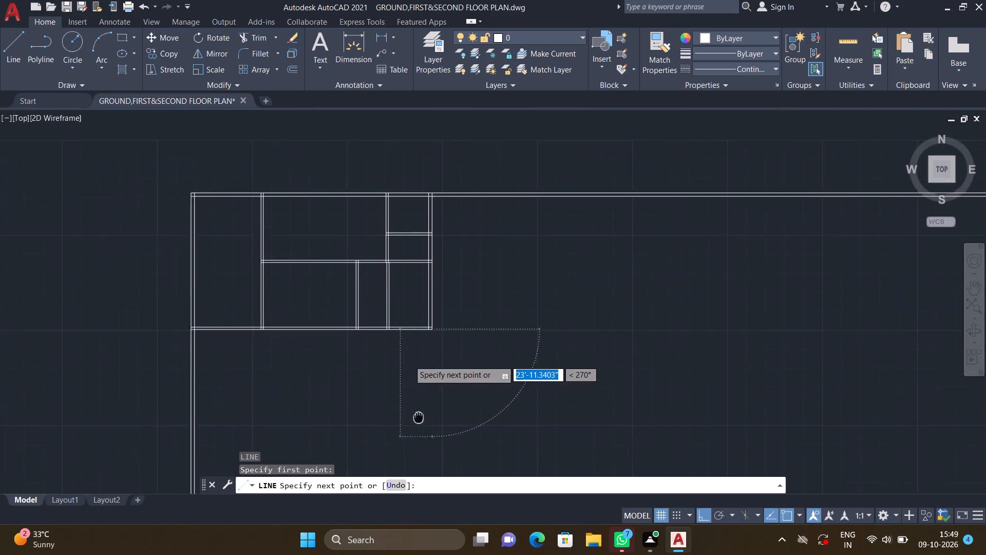
{"action": "middle_click_drag", "start_coordinate": [419, 416], "coordinate": [409, 339]}
{"action": "middle_click_drag", "start_coordinate": [410, 392], "coordinate": [409, 340]}
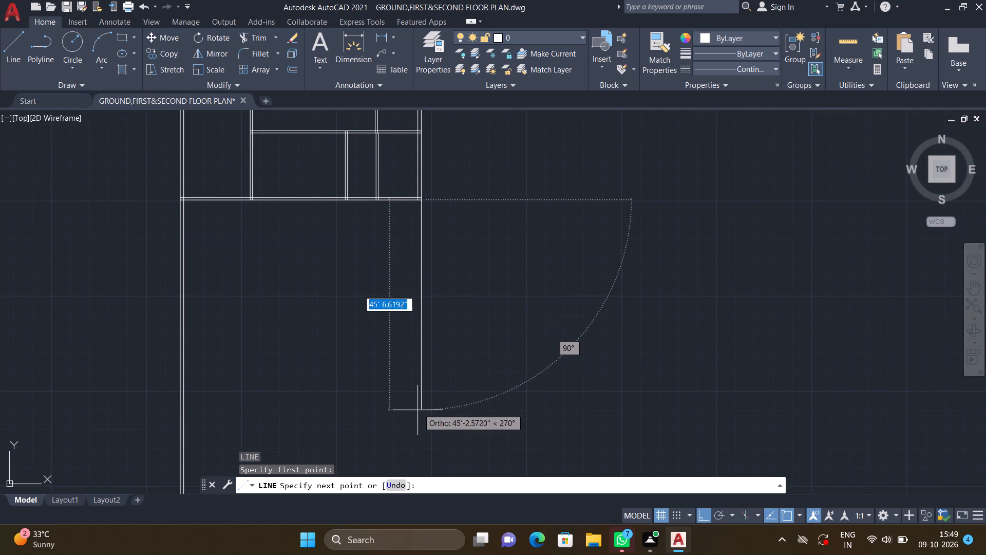
{"action": "left_click", "coordinate": [421, 432]}
{"action": "key", "text": "Return"}
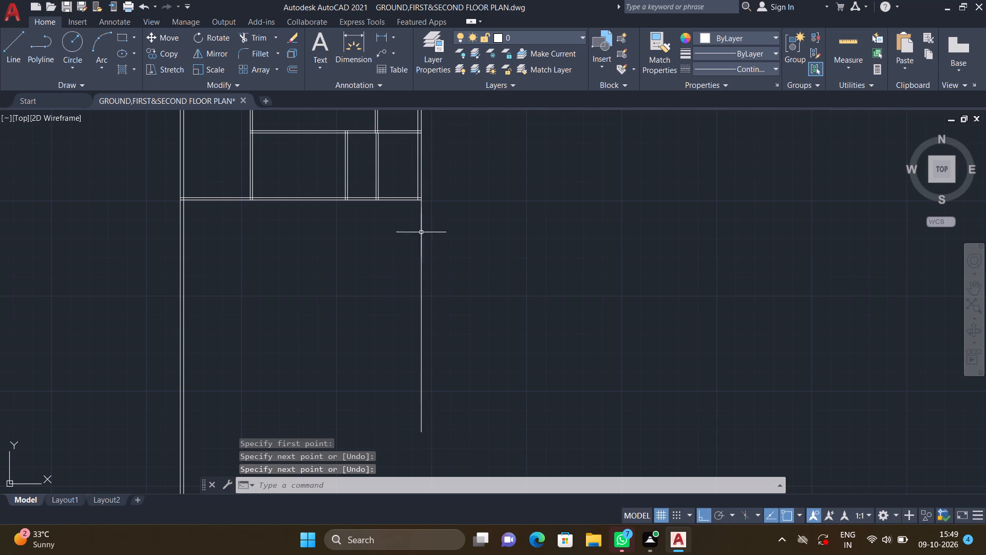
Draw the right-hand wall's inner line about 50'-11" down from the bottom wall's outer line, ending level with the long outer vertical line.
{"action": "scroll", "coordinate": [417, 206], "scroll_direction": "up", "scroll_amount": 3}
{"action": "middle_click_drag", "start_coordinate": [415, 213], "coordinate": [442, 232]}
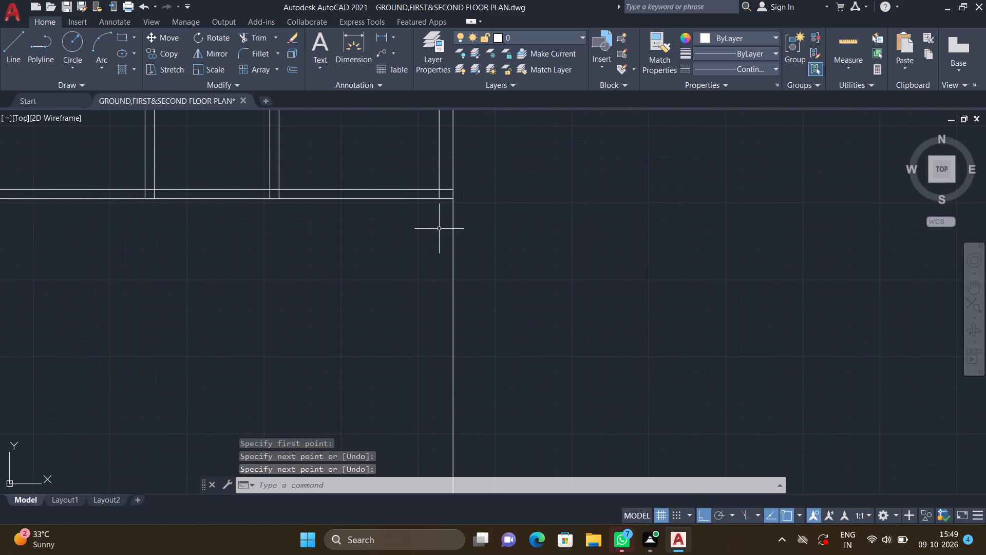
{"action": "key", "text": "l"}
{"action": "key", "text": "Return"}
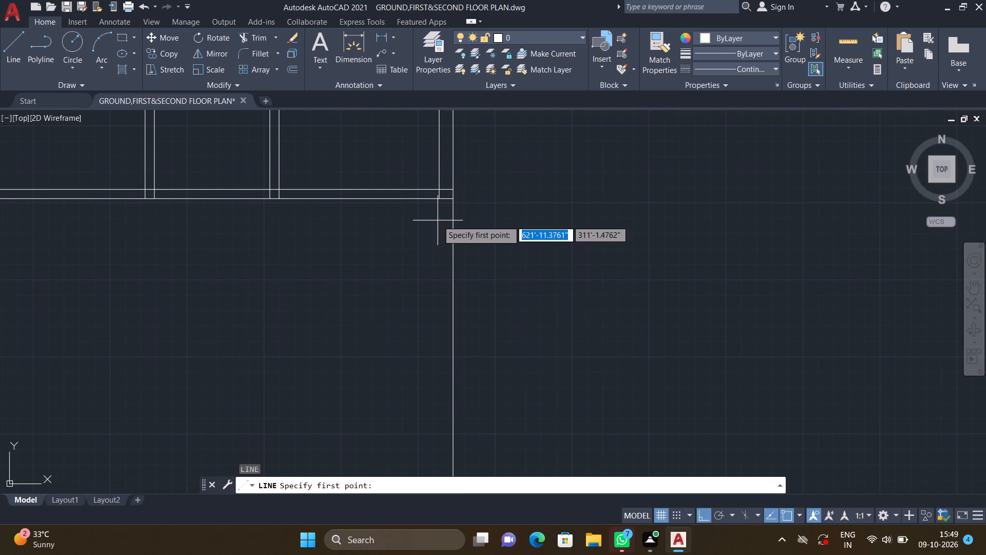
{"action": "scroll", "coordinate": [439, 210], "scroll_direction": "up", "scroll_amount": 2}
{"action": "left_click_drag", "start_coordinate": [433, 176], "coordinate": [437, 186]}
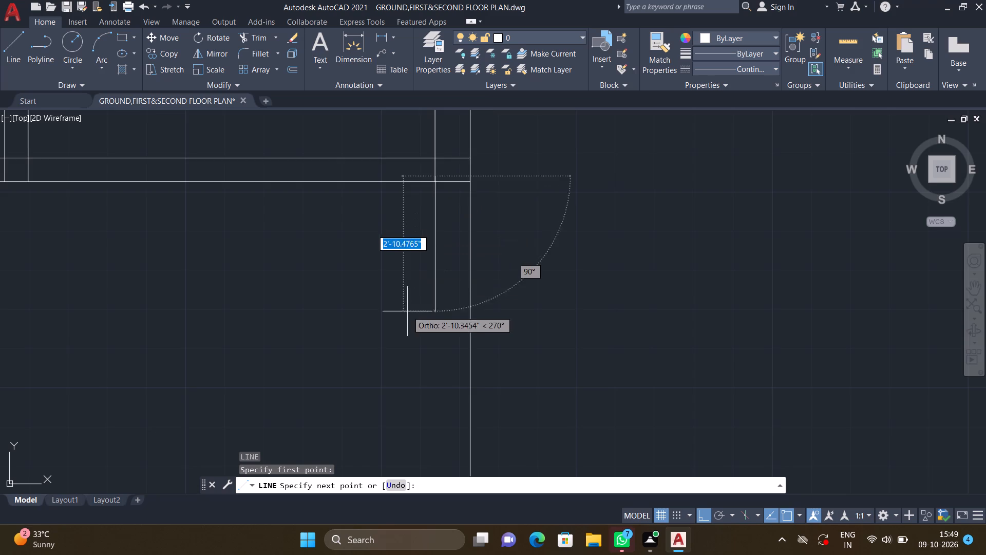
{"action": "scroll", "coordinate": [407, 317], "scroll_direction": "down", "scroll_amount": 2}
{"action": "middle_click_drag", "start_coordinate": [392, 425], "coordinate": [401, 324]}
{"action": "scroll", "coordinate": [409, 331], "scroll_direction": "down", "scroll_amount": 2}
{"action": "middle_click_drag", "start_coordinate": [395, 343], "coordinate": [396, 298]}
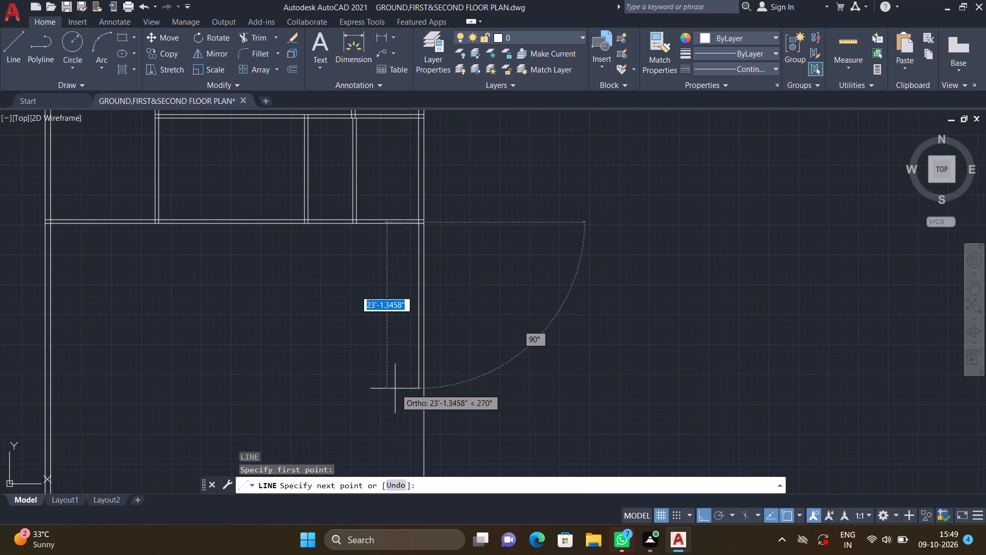
{"action": "middle_click_drag", "start_coordinate": [398, 361], "coordinate": [401, 306]}
{"action": "middle_click_drag", "start_coordinate": [402, 366], "coordinate": [402, 322]}
{"action": "middle_click_drag", "start_coordinate": [406, 368], "coordinate": [406, 336]}
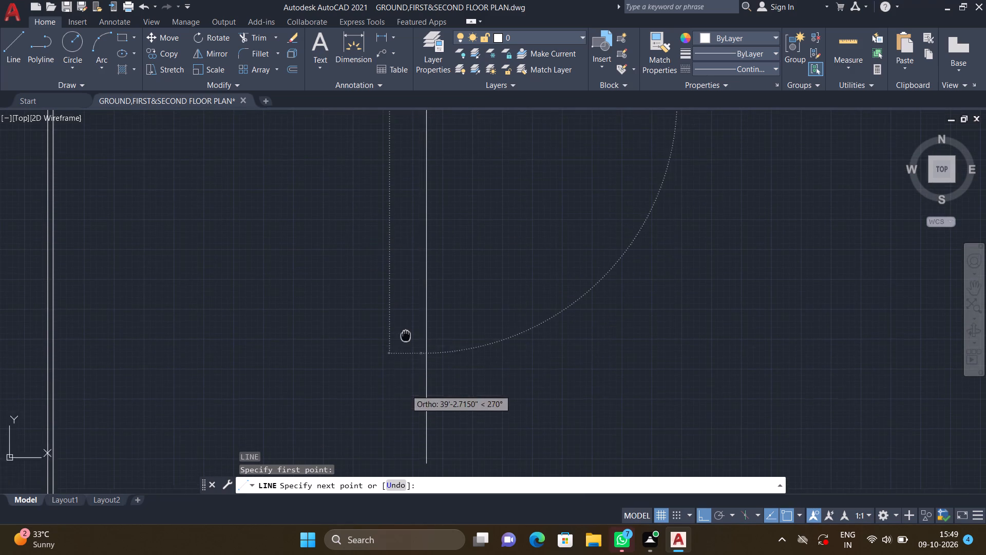
{"action": "middle_click_drag", "start_coordinate": [406, 336], "coordinate": [406, 336]}
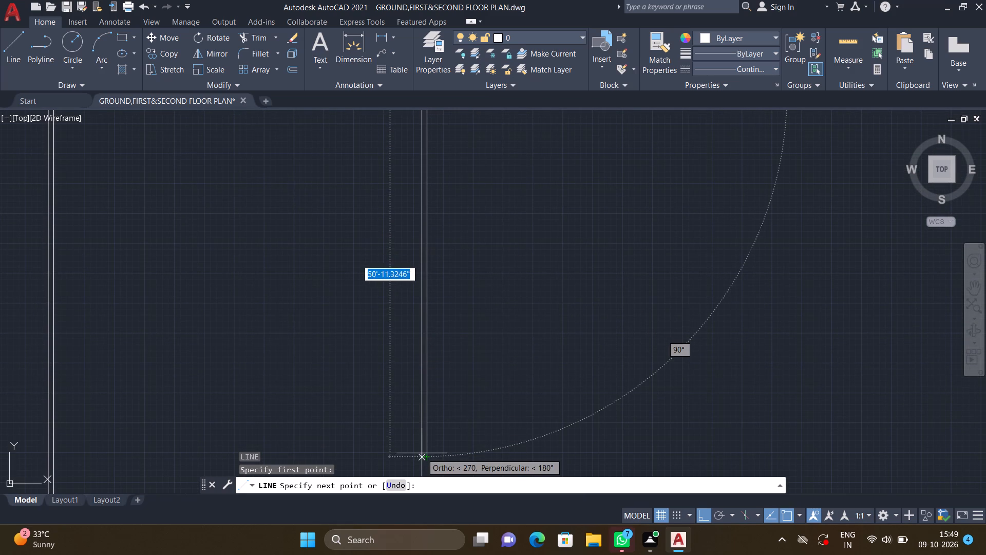
{"action": "scroll", "coordinate": [422, 456], "scroll_direction": "up", "scroll_amount": 1}
{"action": "middle_click_drag", "start_coordinate": [410, 431], "coordinate": [410, 372]}
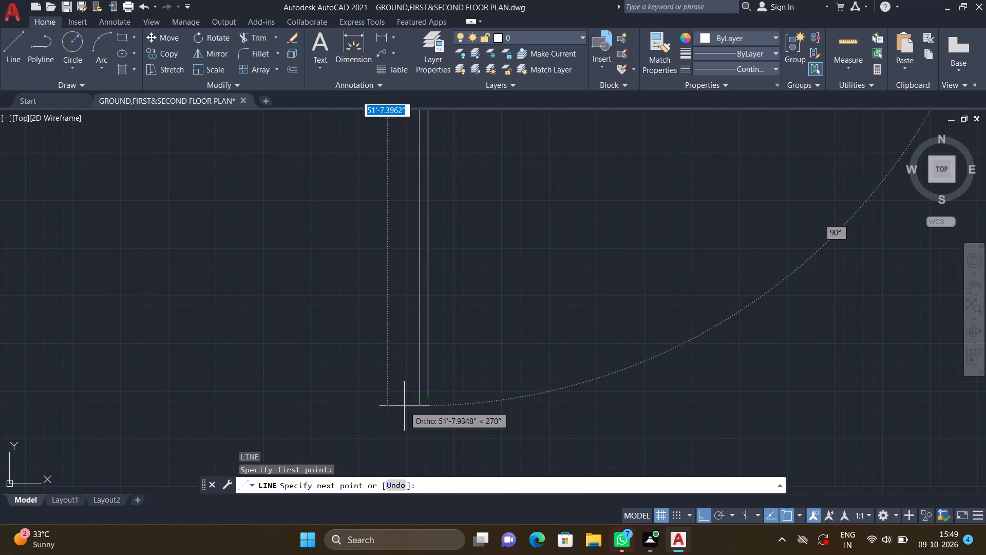
{"action": "left_click", "coordinate": [408, 401]}
{"action": "key", "text": "Return"}
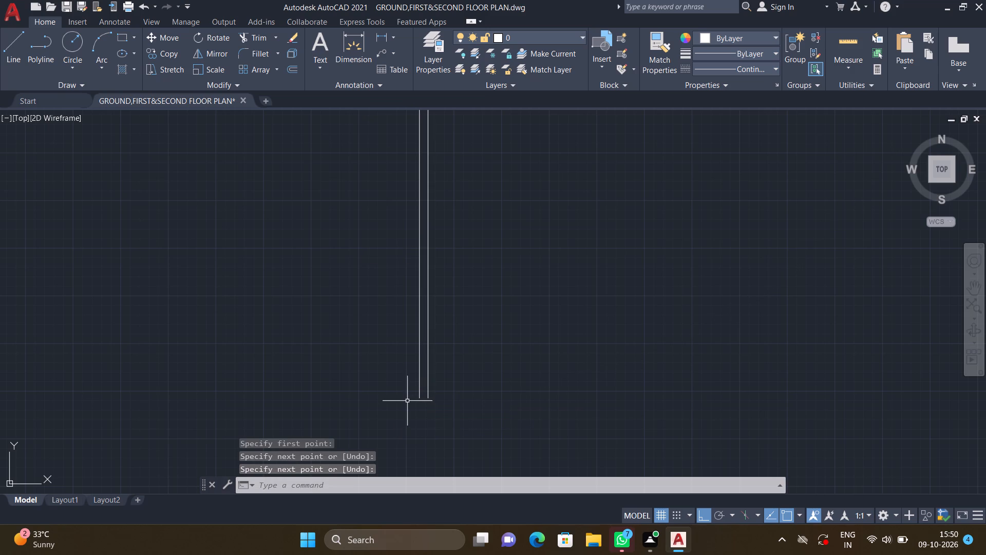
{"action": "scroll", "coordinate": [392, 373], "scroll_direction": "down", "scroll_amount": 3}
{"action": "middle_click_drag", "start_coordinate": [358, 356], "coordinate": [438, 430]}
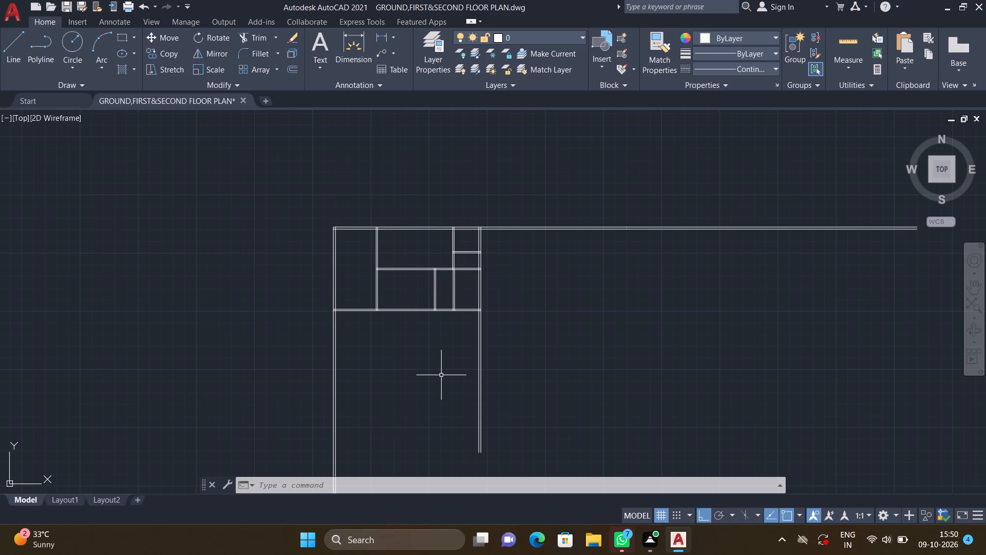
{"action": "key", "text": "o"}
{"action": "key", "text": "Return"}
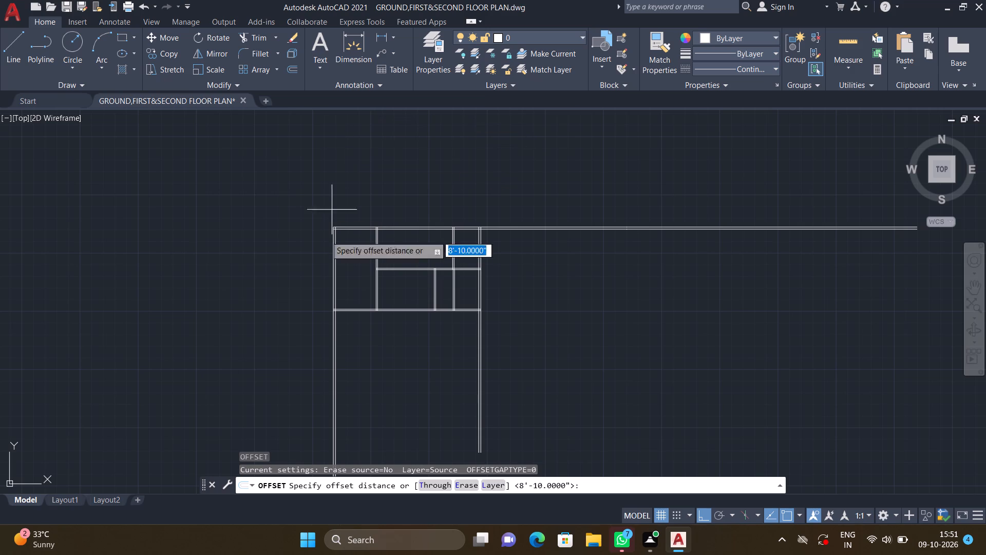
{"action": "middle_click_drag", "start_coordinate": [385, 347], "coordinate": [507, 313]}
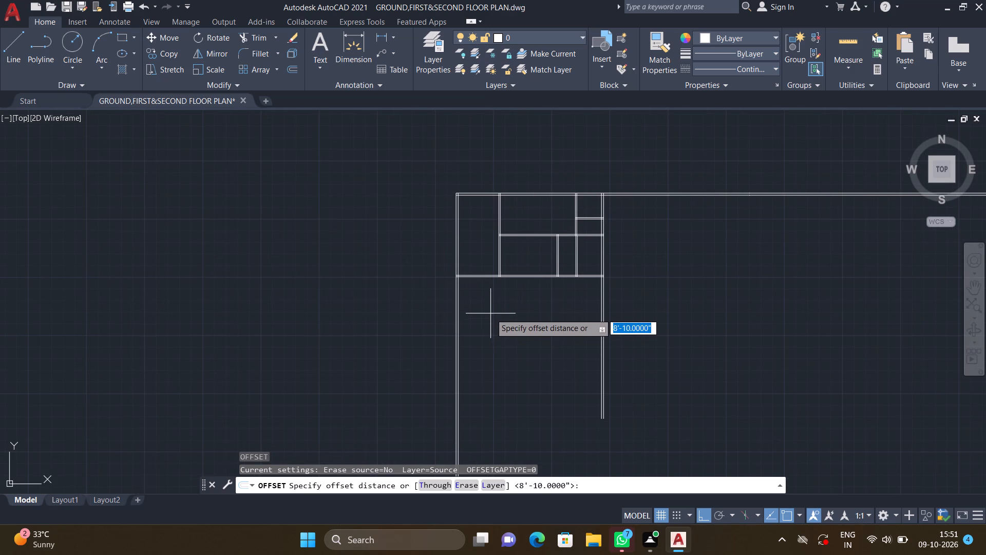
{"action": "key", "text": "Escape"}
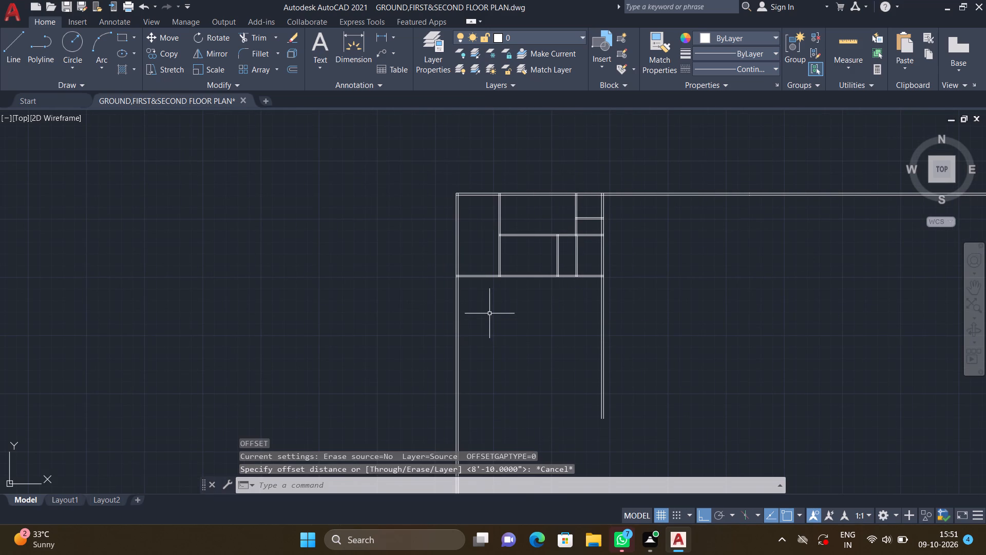
Draw a vertical line about 22'-2" down from the bottom wall's outer line, between the left outer wall and the first partition above.
{"action": "scroll", "coordinate": [488, 294], "scroll_direction": "up", "scroll_amount": 1}
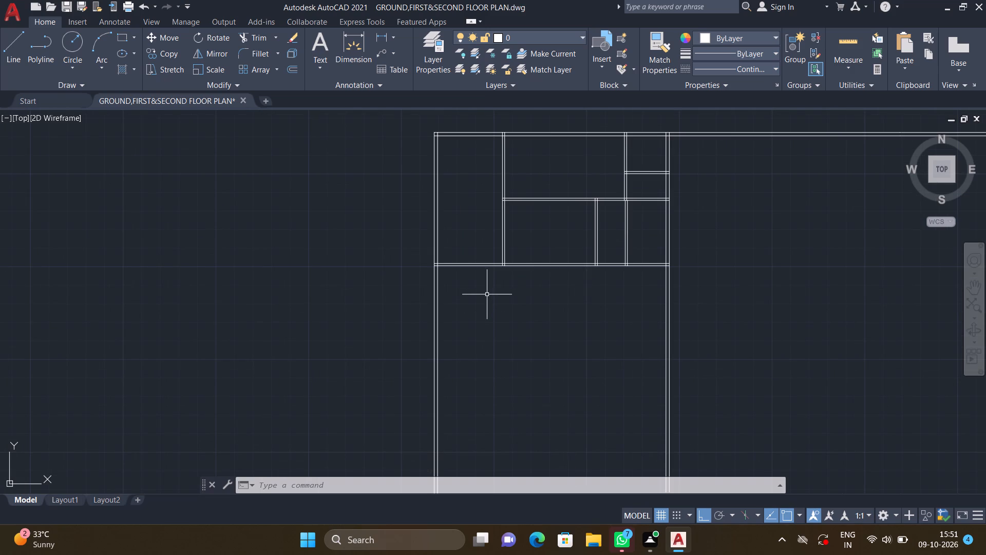
{"action": "key", "text": "l"}
{"action": "key", "text": "Return"}
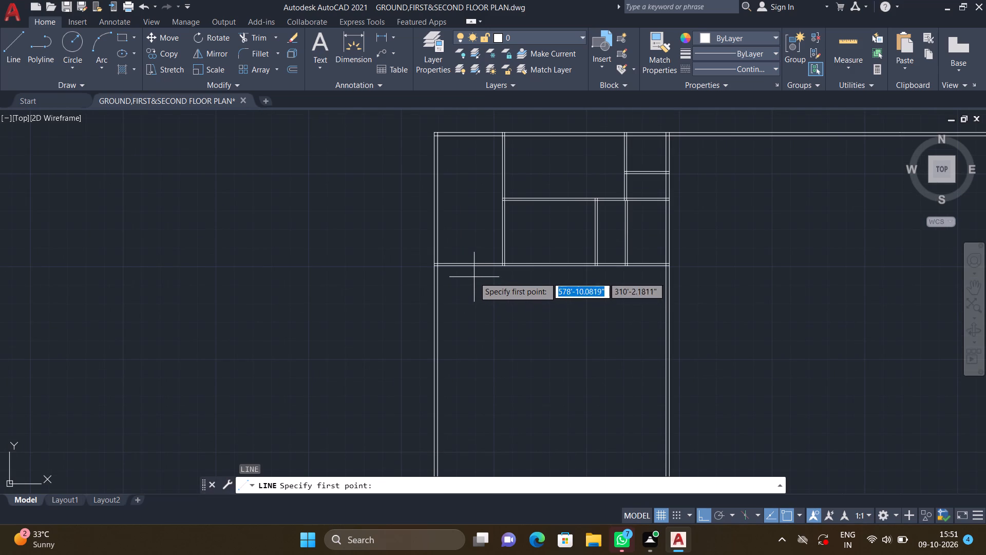
{"action": "scroll", "coordinate": [470, 277], "scroll_direction": "up", "scroll_amount": 3}
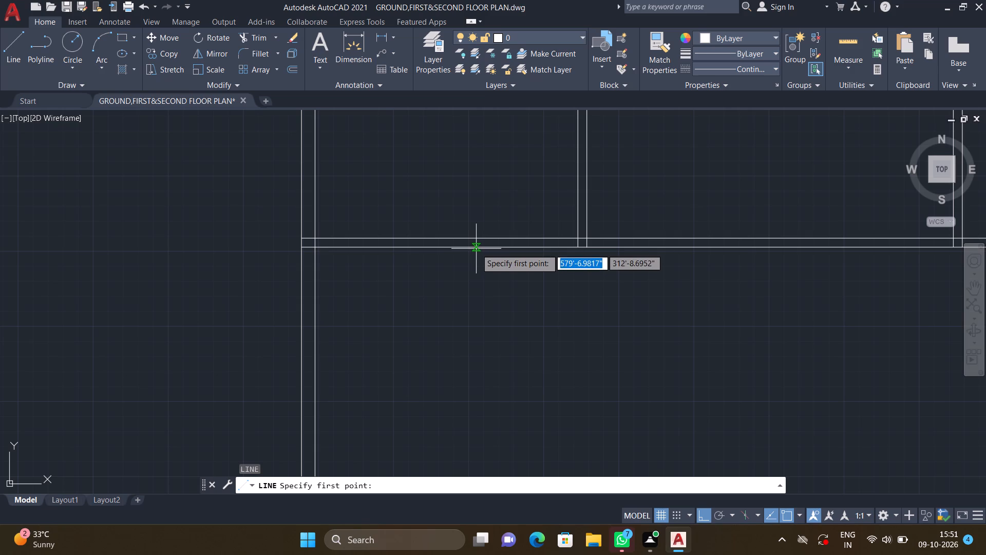
{"action": "double_click", "coordinate": [475, 248]}
{"action": "scroll", "coordinate": [468, 344], "scroll_direction": "down", "scroll_amount": 2}
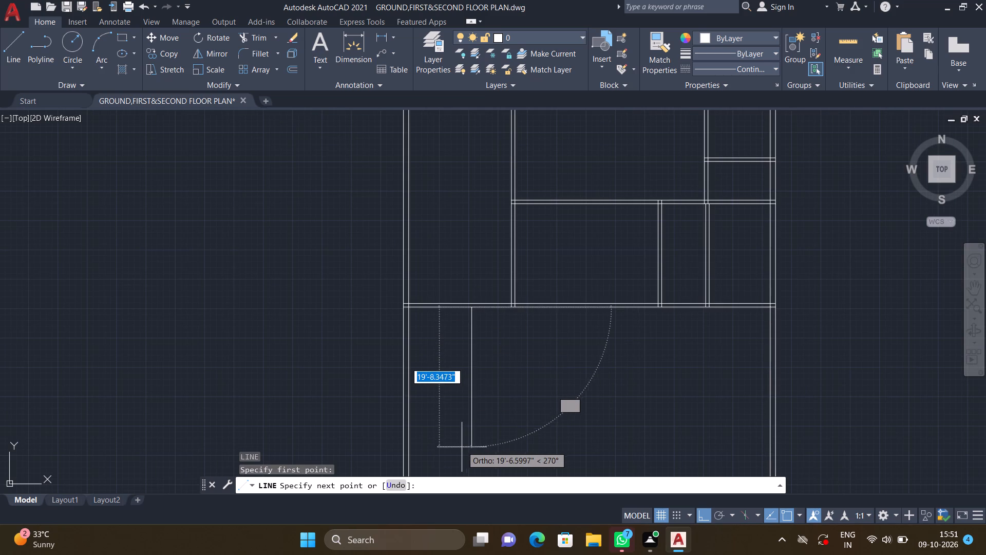
{"action": "middle_click_drag", "start_coordinate": [458, 429], "coordinate": [441, 367]}
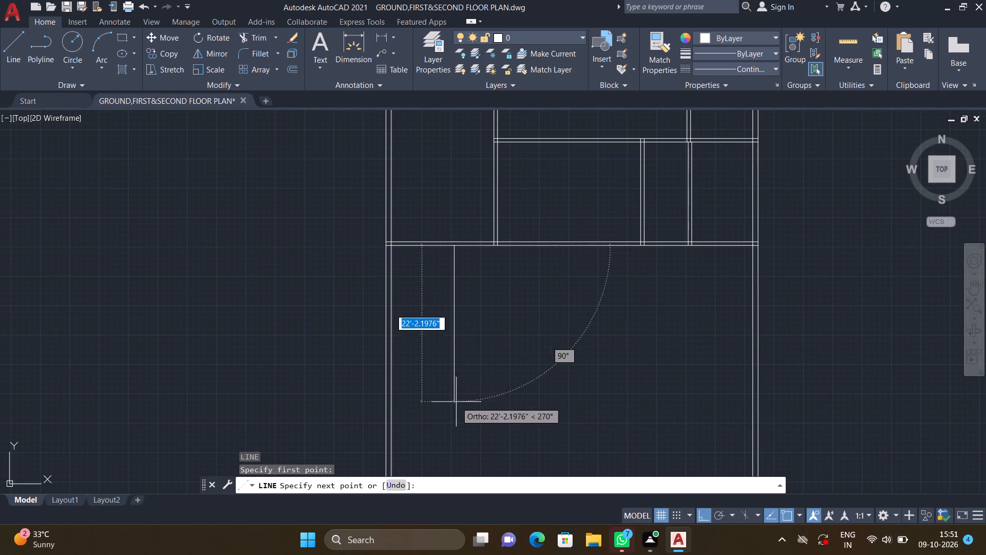
{"action": "left_click", "coordinate": [456, 402]}
{"action": "key", "text": "Return"}
Offset the new vertical line 9" to the right to form a partition wall.
{"action": "key", "text": "o"}
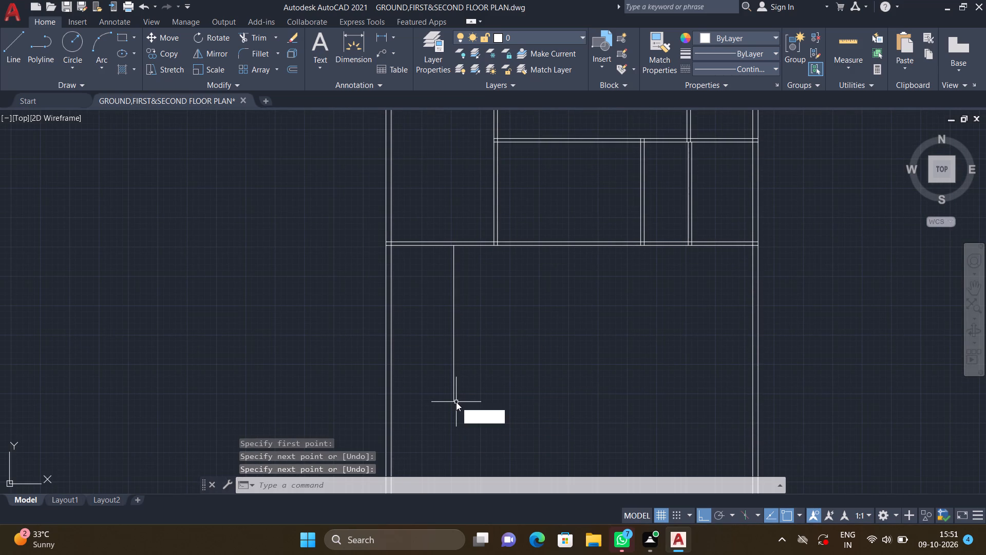
{"action": "key", "text": "Return"}
{"action": "type", "text": "9\""}
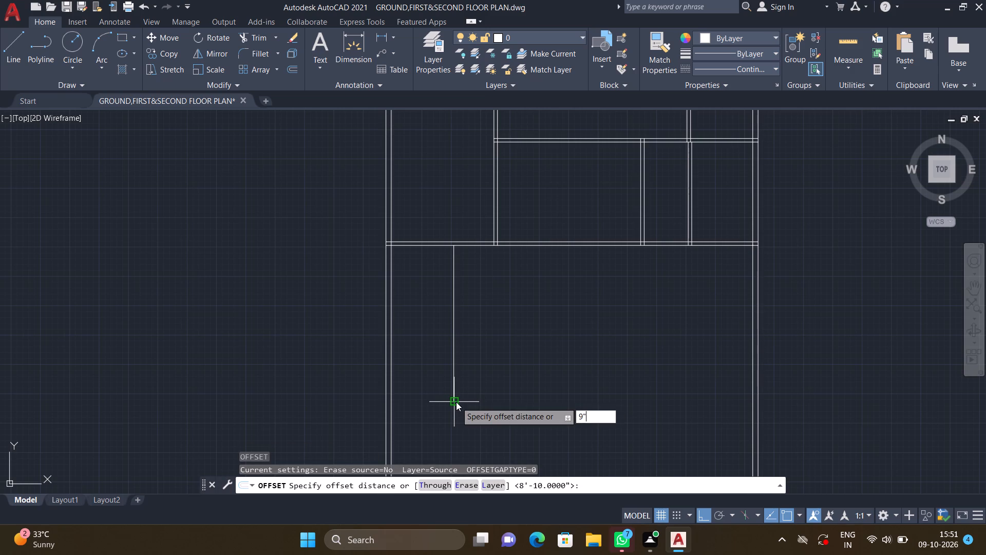
{"action": "key", "text": "Return"}
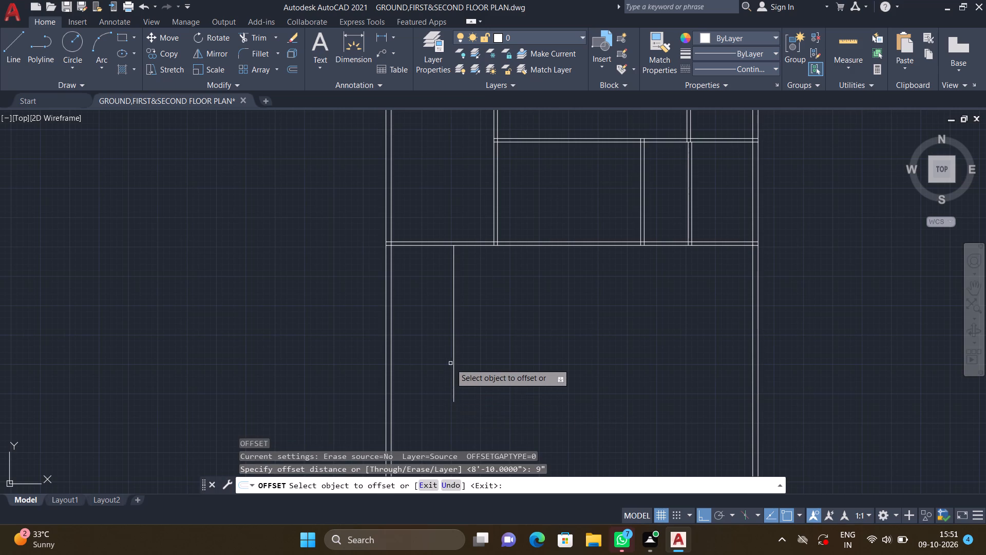
{"action": "left_click", "coordinate": [454, 365]}
{"action": "left_click", "coordinate": [476, 364]}
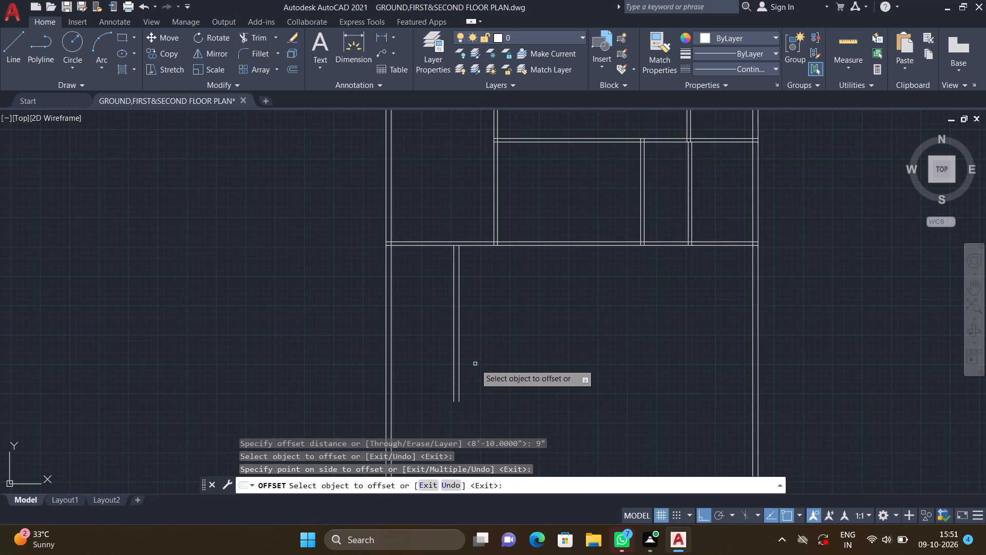
{"action": "key", "text": "Return"}
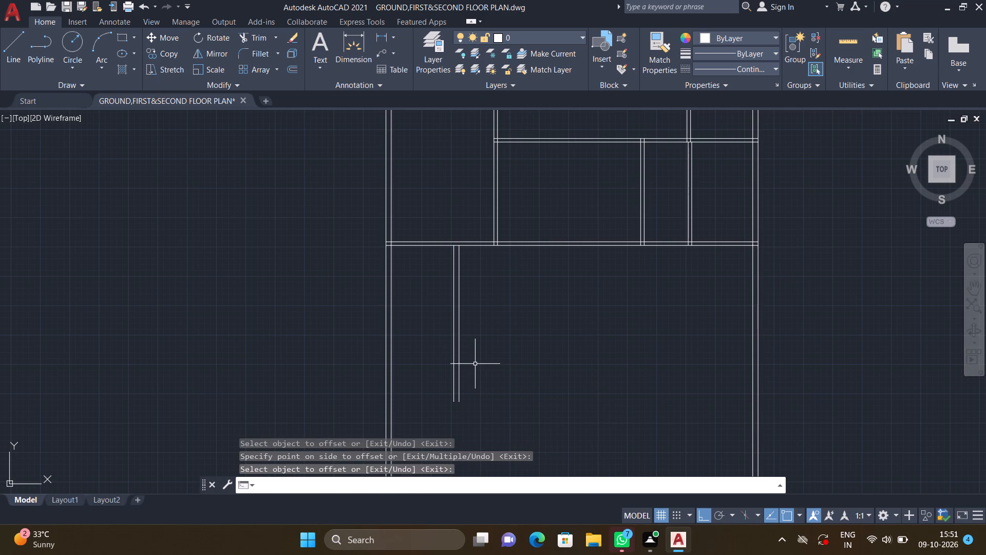
Offset the left segment of the bottom wall's outer line 14'-9" downward, across the new partition.
{"action": "key", "text": "o"}
{"action": "key", "text": "Return"}
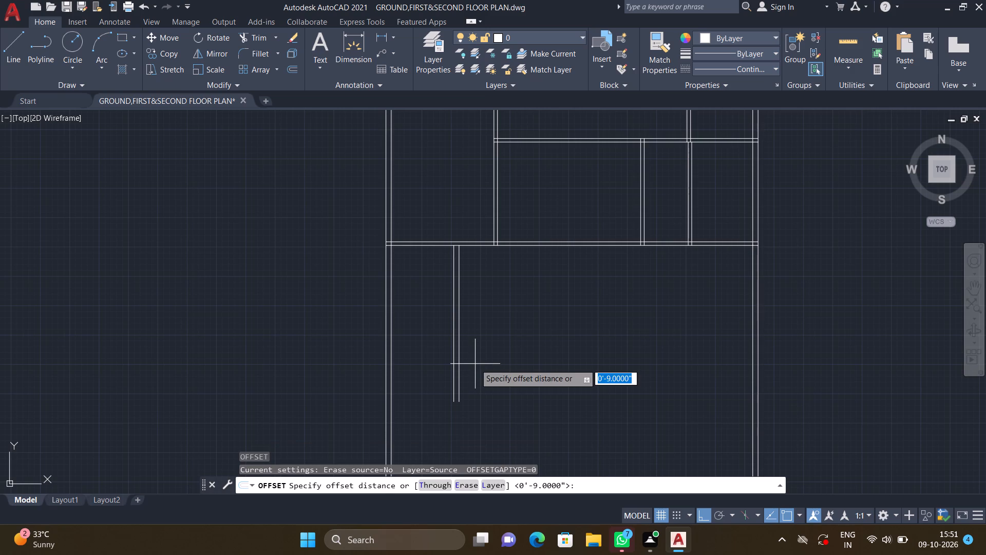
{"action": "type", "text": "14'"}
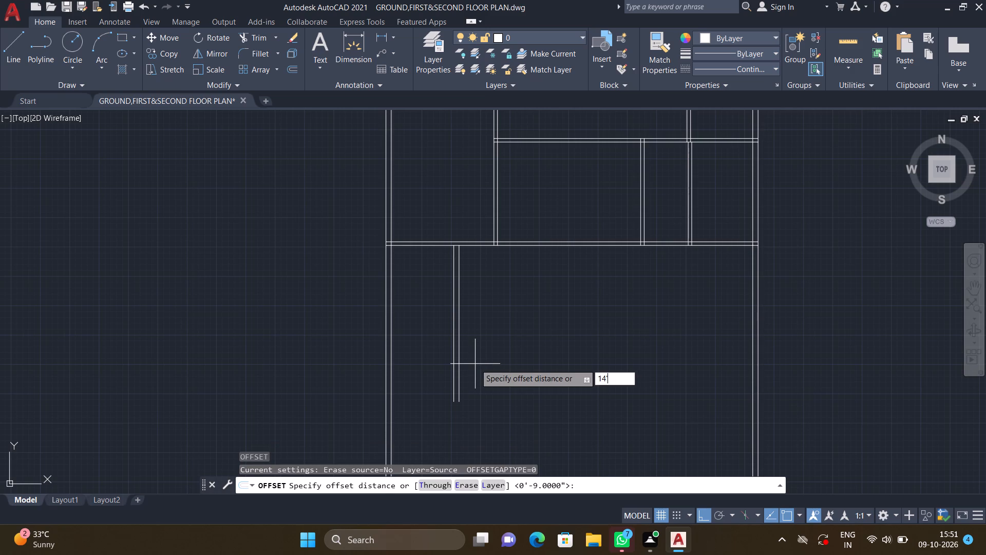
{"action": "key", "text": "9"}
{"action": "key", "text": "shift+quotedbl"}
{"action": "key", "text": "Return"}
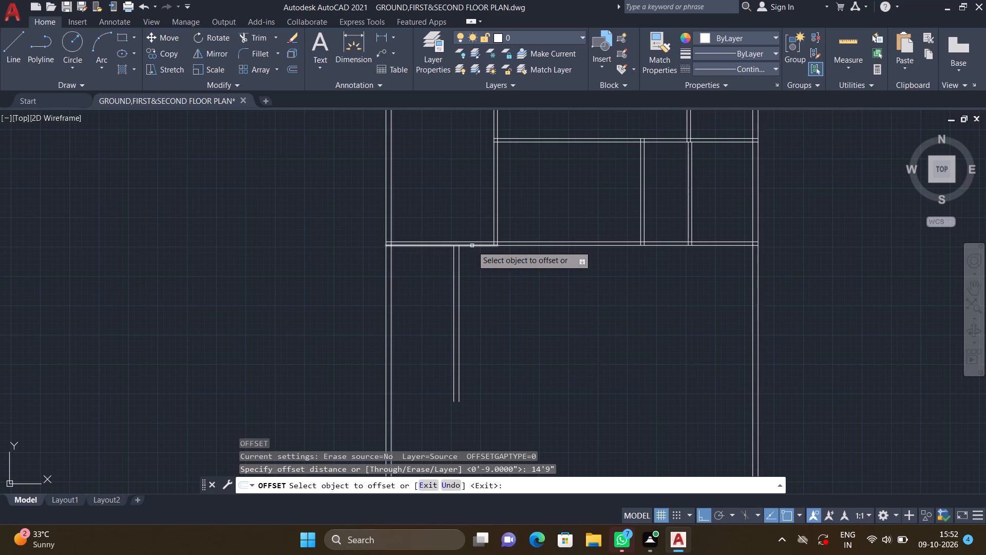
{"action": "left_click", "coordinate": [472, 246]}
{"action": "left_click", "coordinate": [472, 377]}
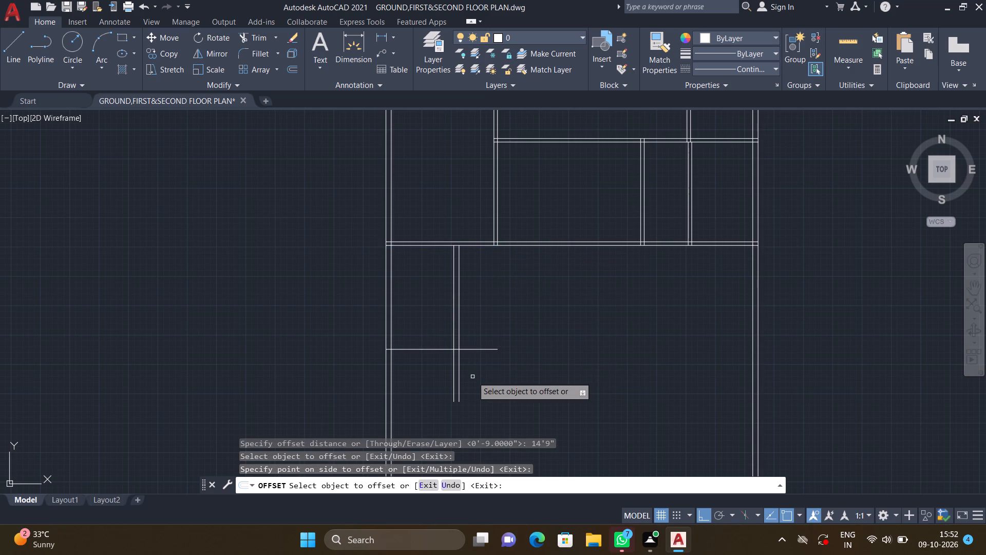
{"action": "key", "text": "Return"}
Trim the offset horizontal line between the left outer wall and the new partition, including the remnant inside the outer wall.
{"action": "type", "text": "TR"}
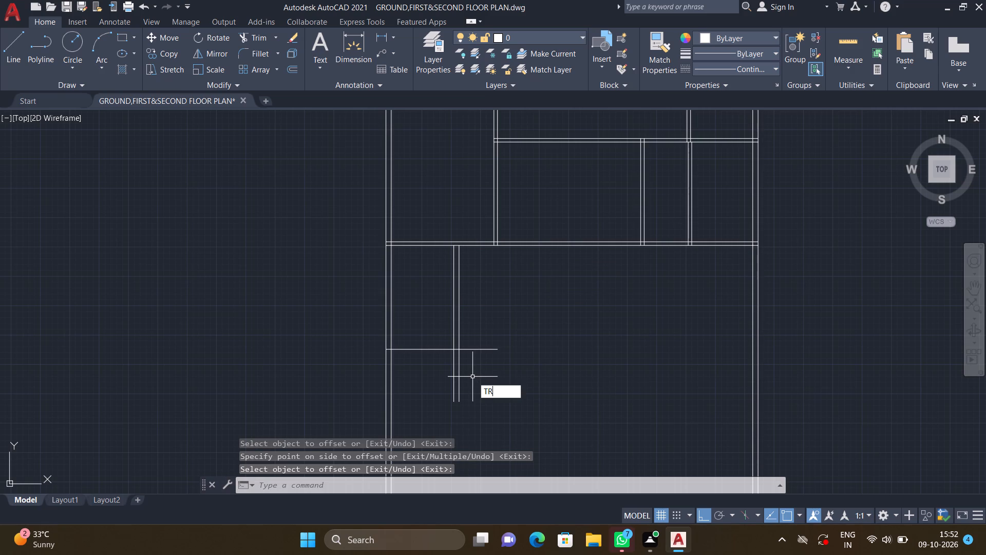
{"action": "key", "text": "Return"}
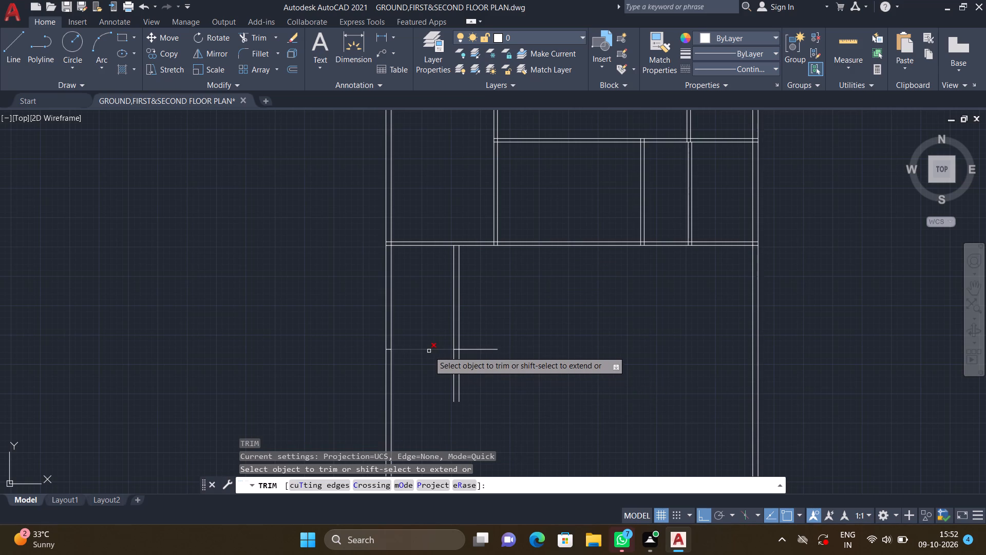
{"action": "left_click", "coordinate": [429, 350]}
{"action": "scroll", "coordinate": [392, 358], "scroll_direction": "up", "scroll_amount": 1}
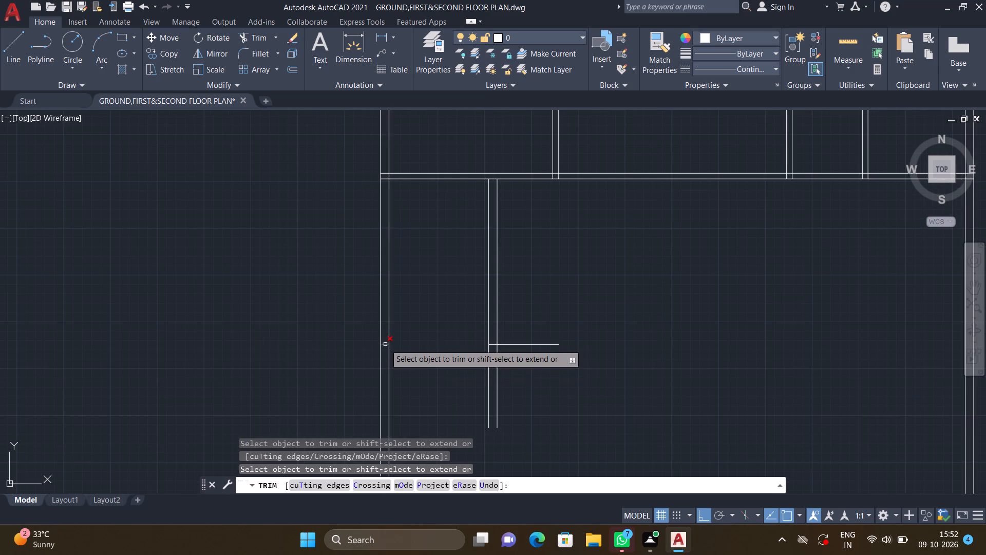
{"action": "left_click", "coordinate": [385, 344]}
{"action": "key", "text": "Return"}
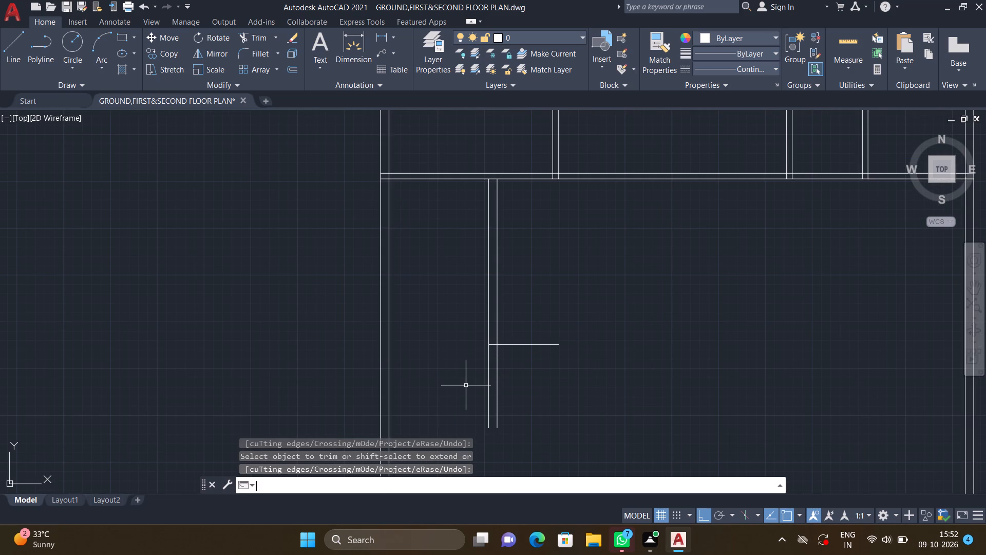
Offset the remaining short horizontal line 6" downward to form a cross wall.
{"action": "key", "text": "o"}
{"action": "key", "text": "Return"}
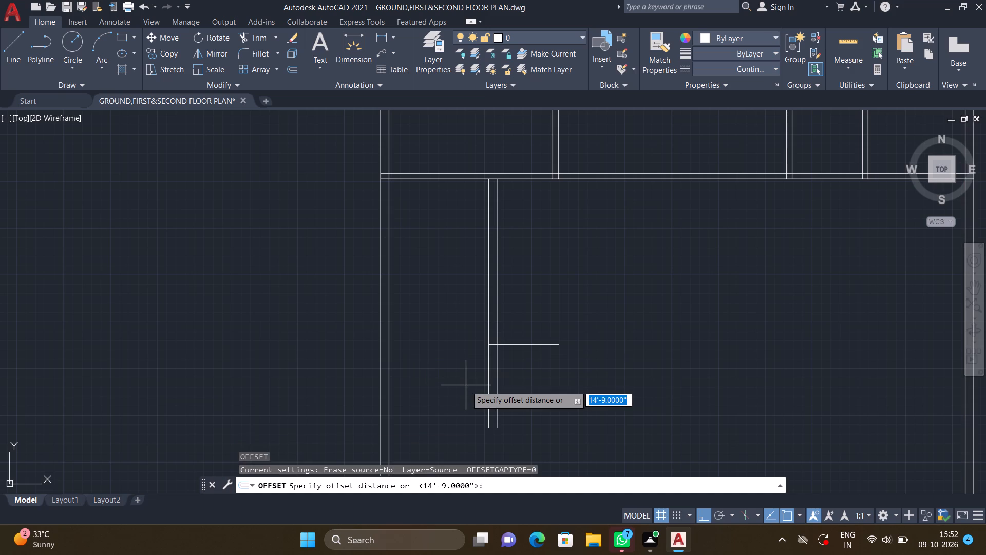
{"action": "type", "text": "6\""}
{"action": "key", "text": "Return"}
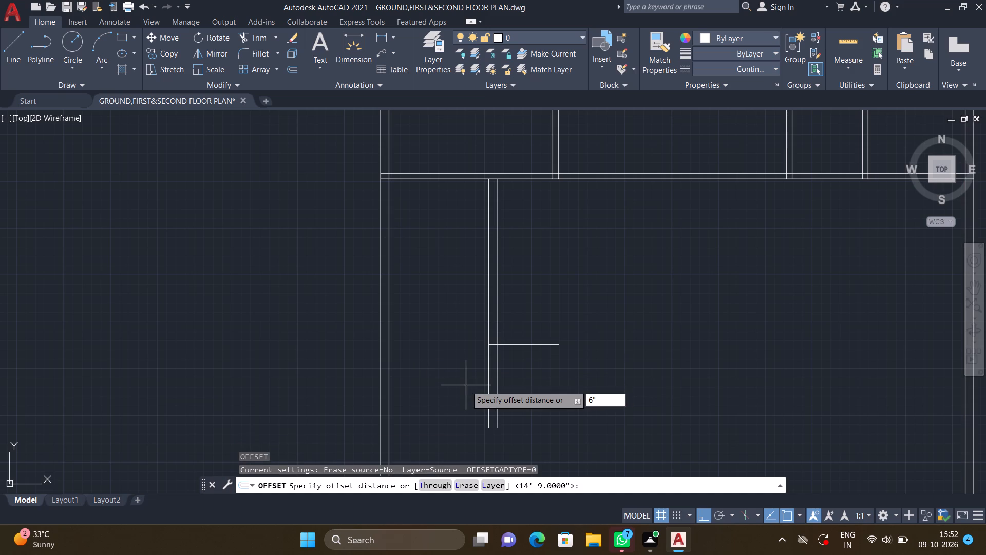
{"action": "left_click", "coordinate": [510, 344]}
{"action": "left_click", "coordinate": [506, 381]}
{"action": "key", "text": "Return"}
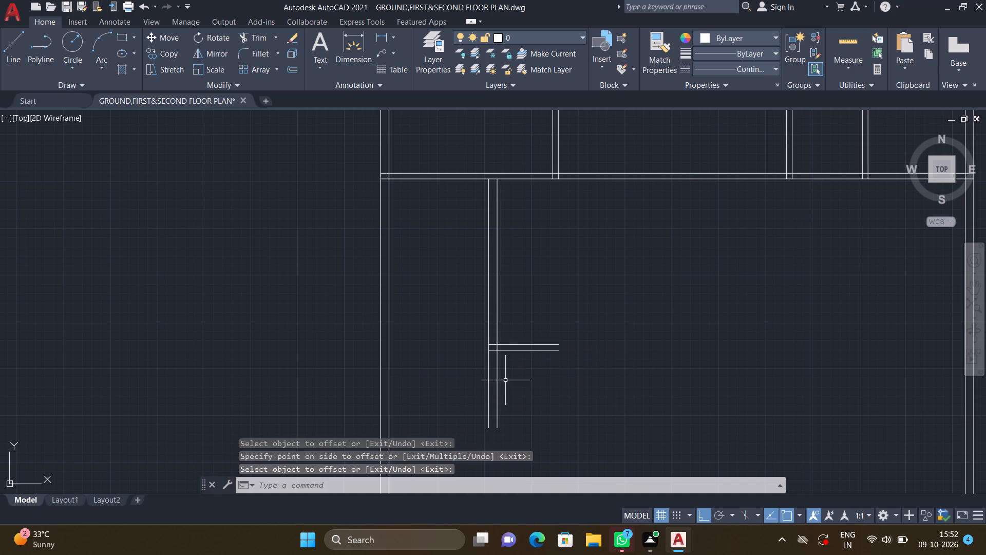
{"action": "middle_click_drag", "start_coordinate": [576, 376], "coordinate": [527, 383]}
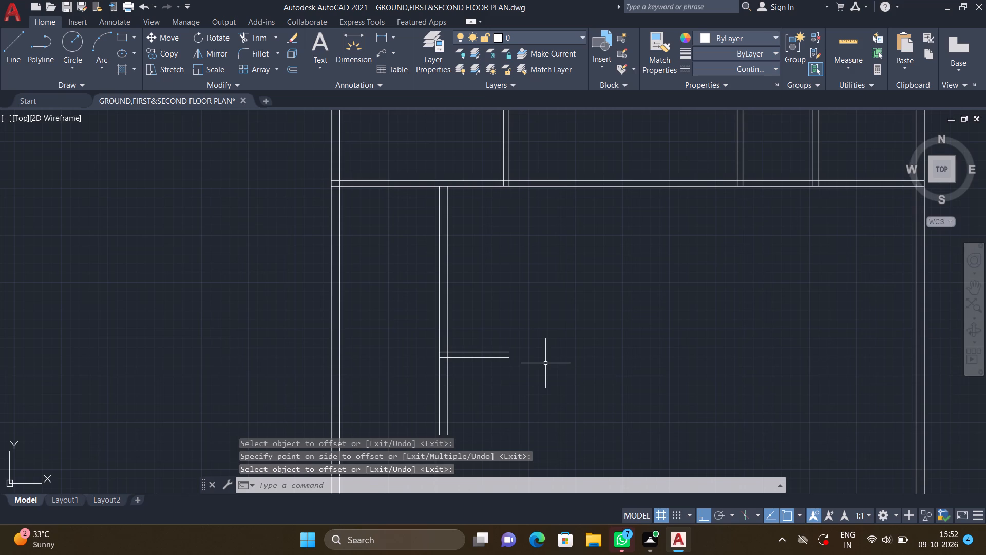
Offset the right line of the partition below the upper-left block 18'-8" to the right.
{"action": "key", "text": "o"}
{"action": "key", "text": "Return"}
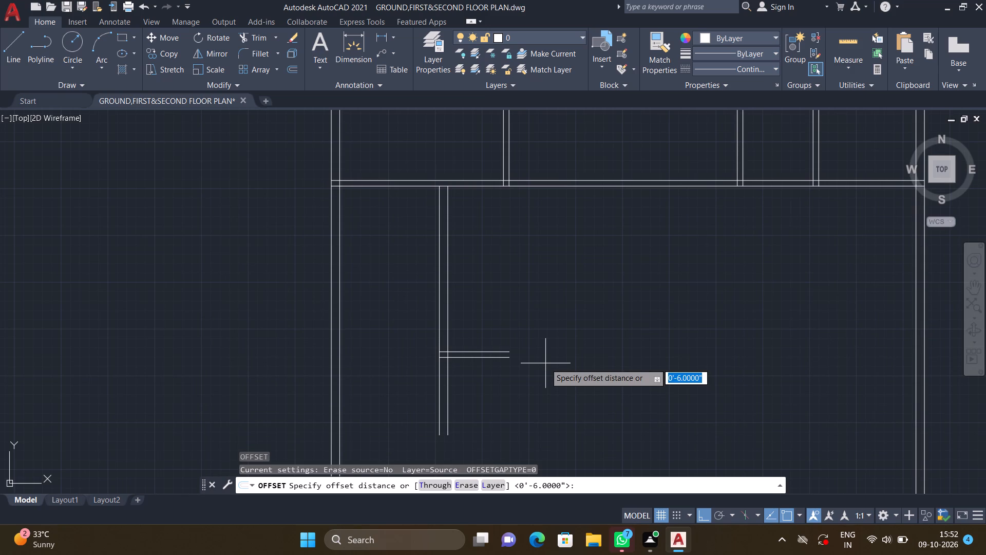
{"action": "type", "text": "18'"}
{"action": "type", "text": "8\""}
{"action": "key", "text": "Return"}
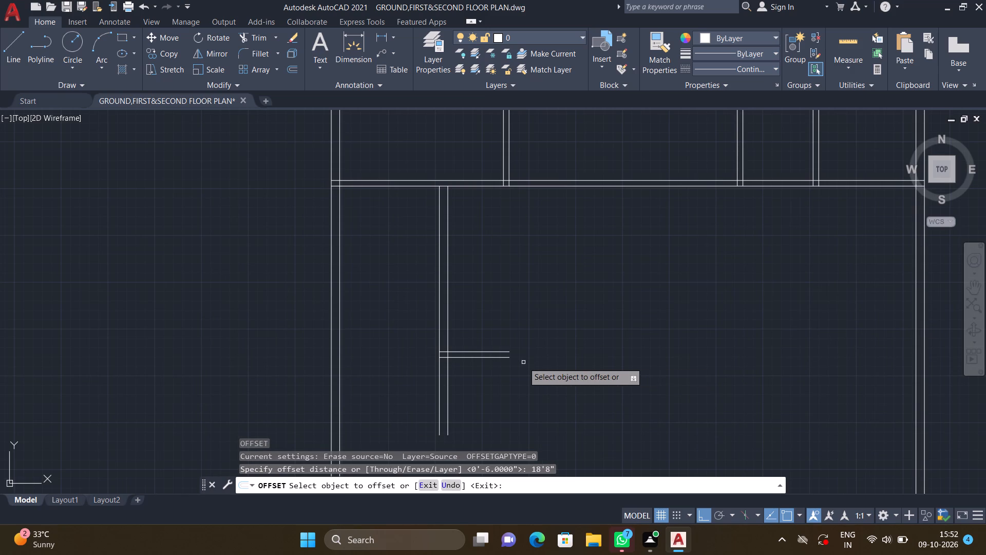
{"action": "double_click", "coordinate": [447, 309]}
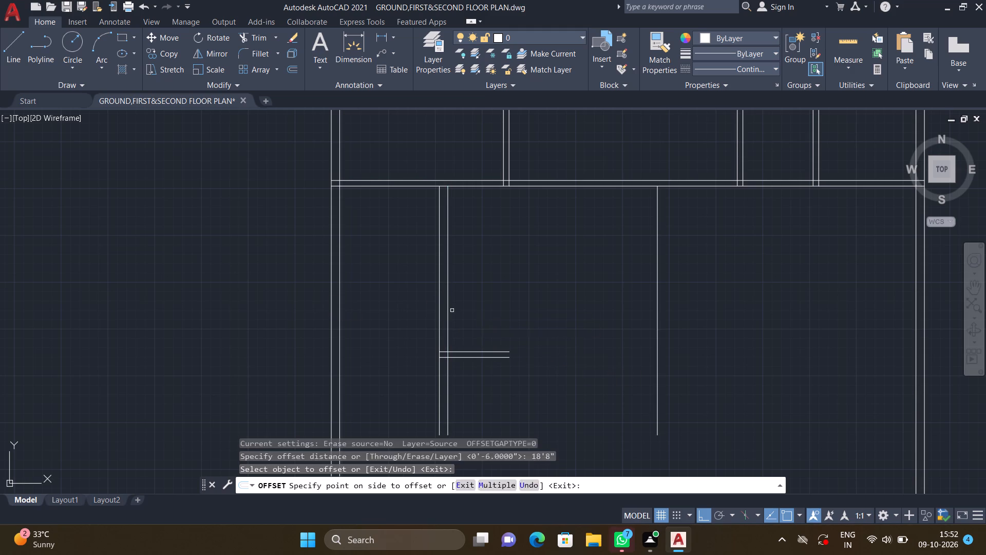
{"action": "double_click", "coordinate": [640, 313]}
{"action": "key", "text": "Return"}
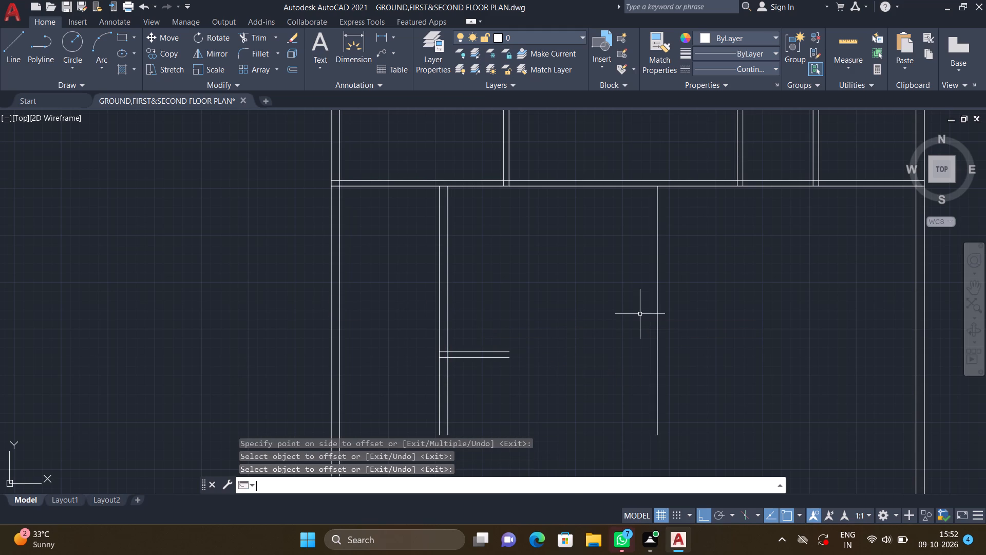
Offset the new vertical line 6" to the right to form the room's right partition wall.
{"action": "middle_click_drag", "start_coordinate": [744, 317], "coordinate": [628, 310]}
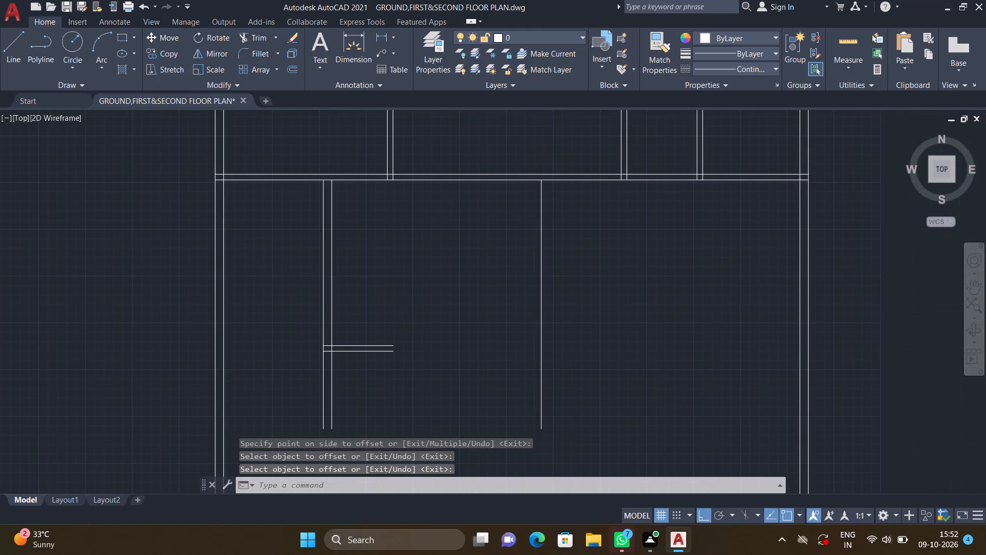
{"action": "key", "text": "o"}
{"action": "key", "text": "Return"}
{"action": "type", "text": "6\""}
{"action": "key", "text": "Return"}
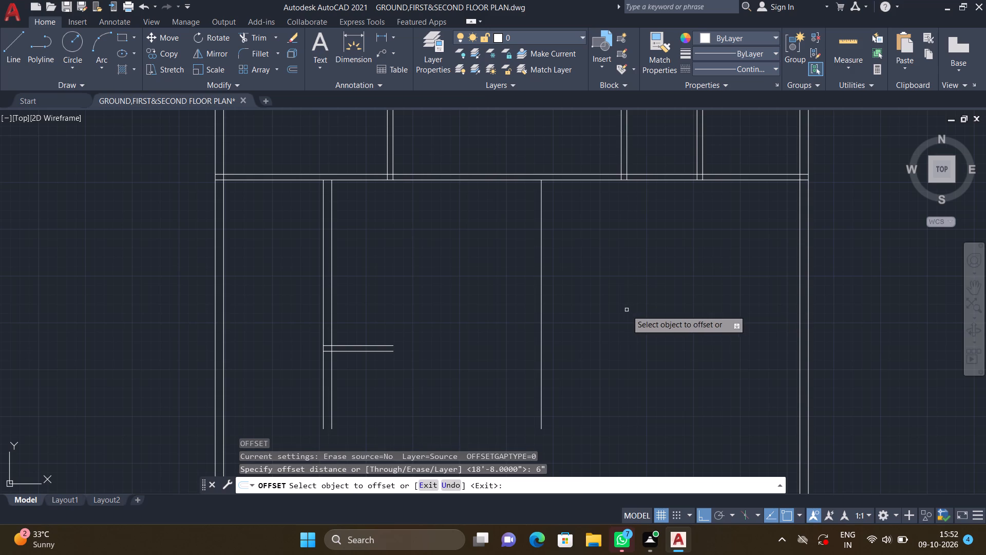
{"action": "left_click", "coordinate": [542, 287]}
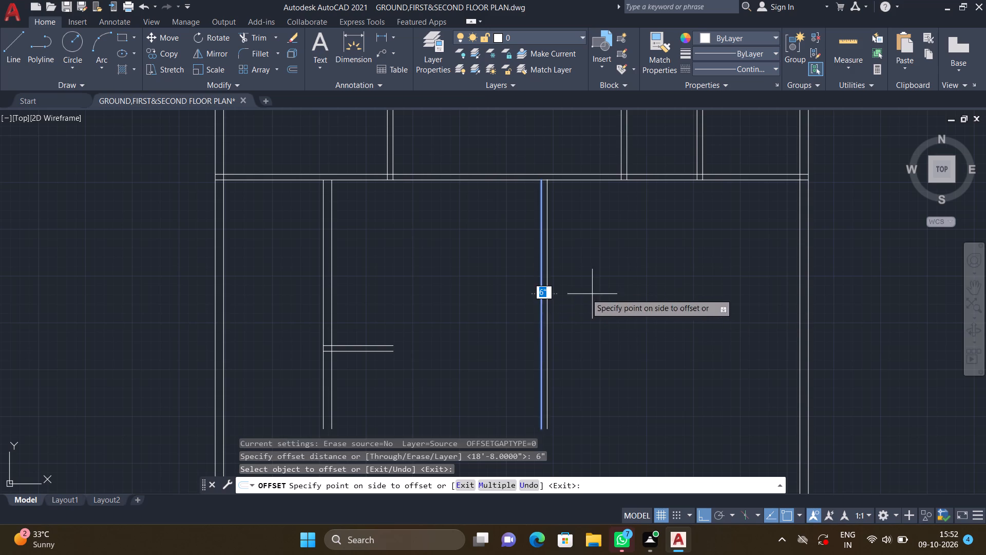
{"action": "left_click", "coordinate": [593, 294]}
{"action": "key", "text": "Return"}
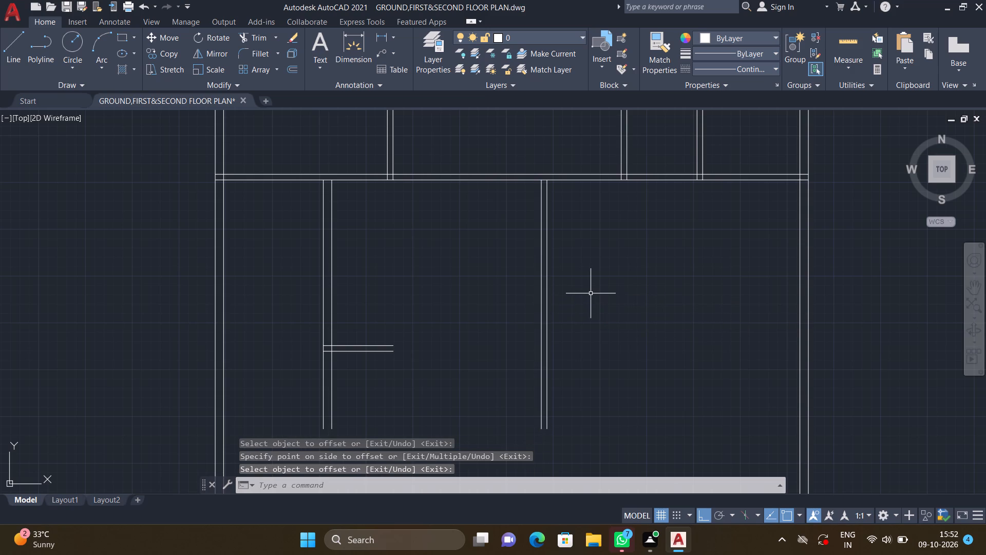
Extend both short cross-wall lines rightward to the outer line of the new 6" partition.
{"action": "scroll", "coordinate": [562, 311], "scroll_direction": "down", "scroll_amount": 1}
{"action": "middle_click_drag", "start_coordinate": [480, 353], "coordinate": [523, 315]}
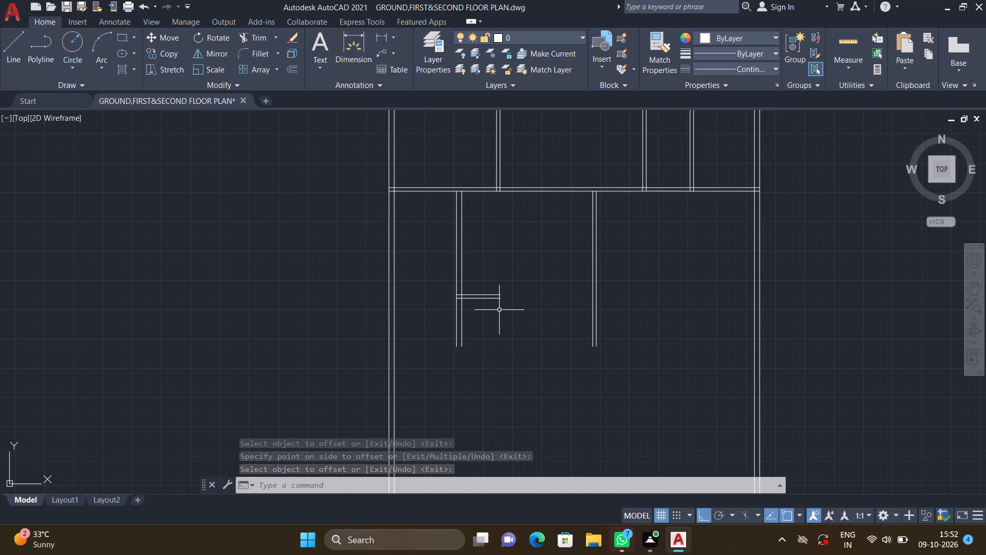
{"action": "scroll", "coordinate": [499, 310], "scroll_direction": "up", "scroll_amount": 2}
{"action": "type", "text": "EX"}
{"action": "key", "text": "Return"}
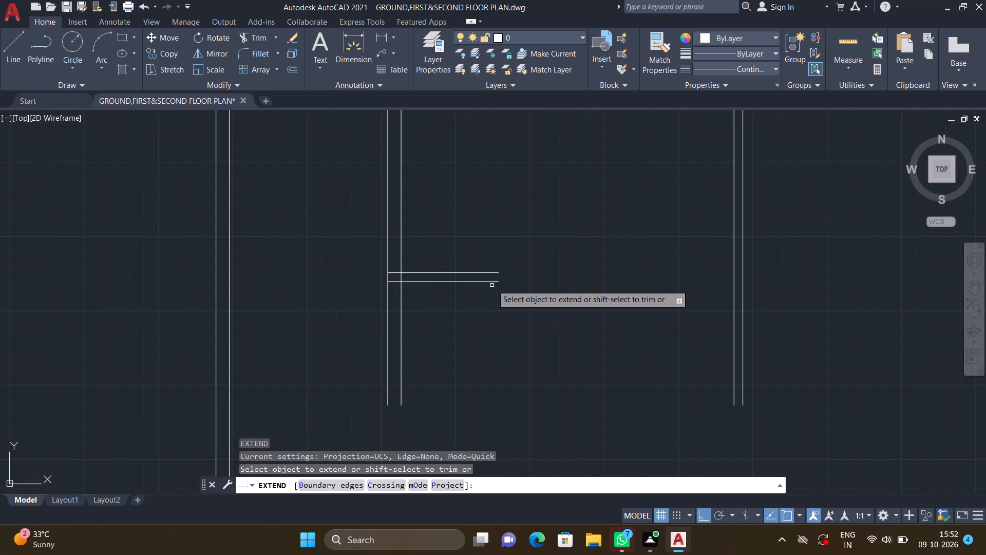
{"action": "double_click", "coordinate": [495, 281]}
{"action": "left_click", "coordinate": [497, 272]}
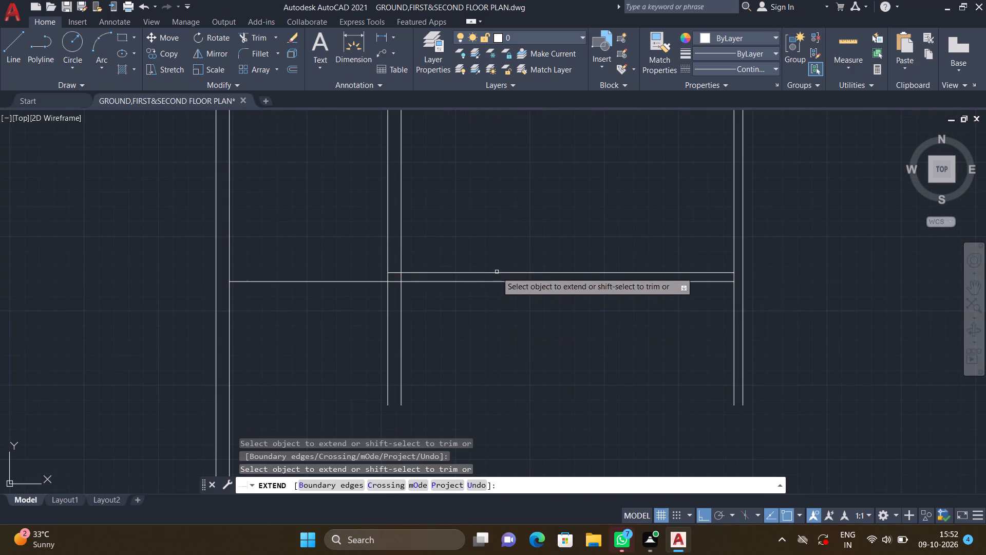
{"action": "left_click", "coordinate": [675, 273]}
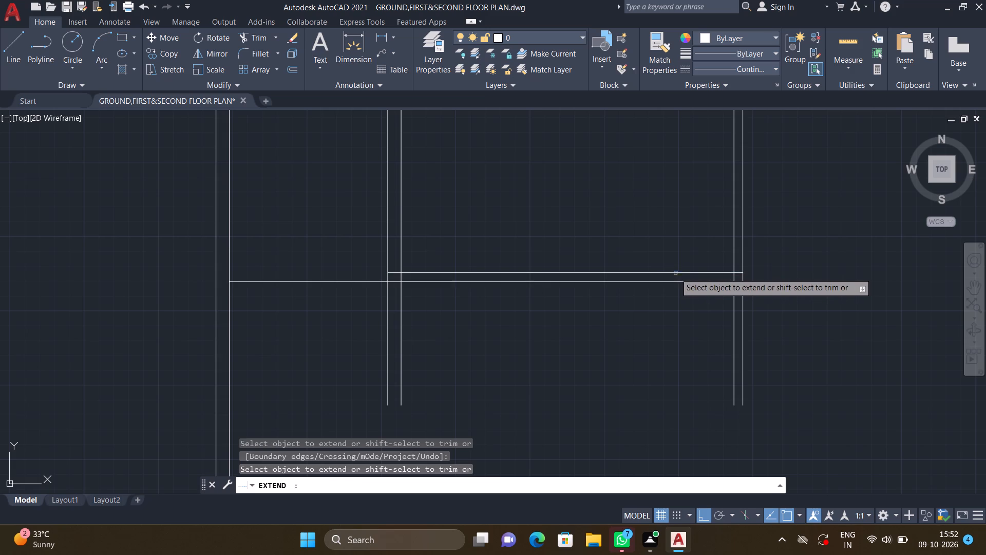
{"action": "double_click", "coordinate": [685, 281]}
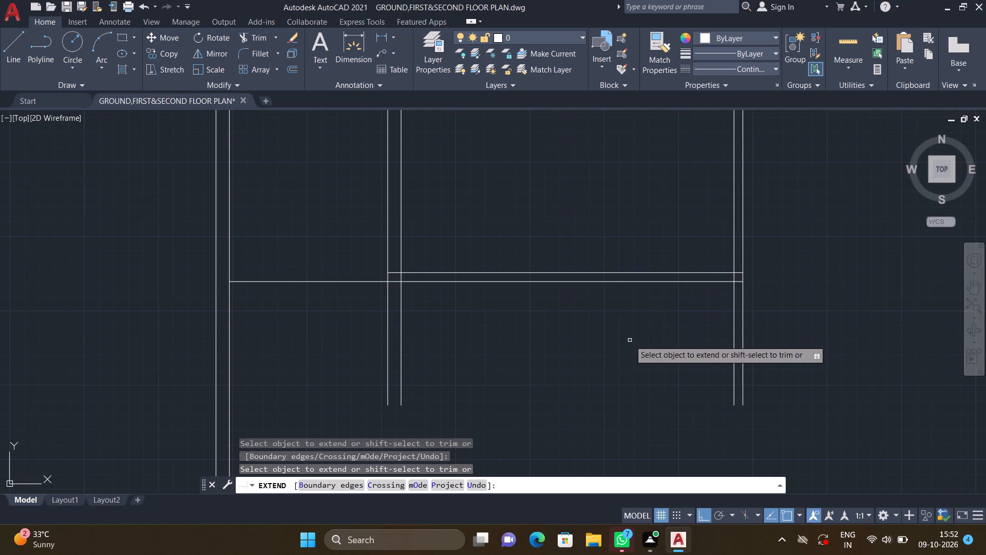
{"action": "key", "text": "Return"}
Trim the cross wall's lower line between the left outer wall and the left partition.
{"action": "type", "text": "TR"}
{"action": "key", "text": "Return"}
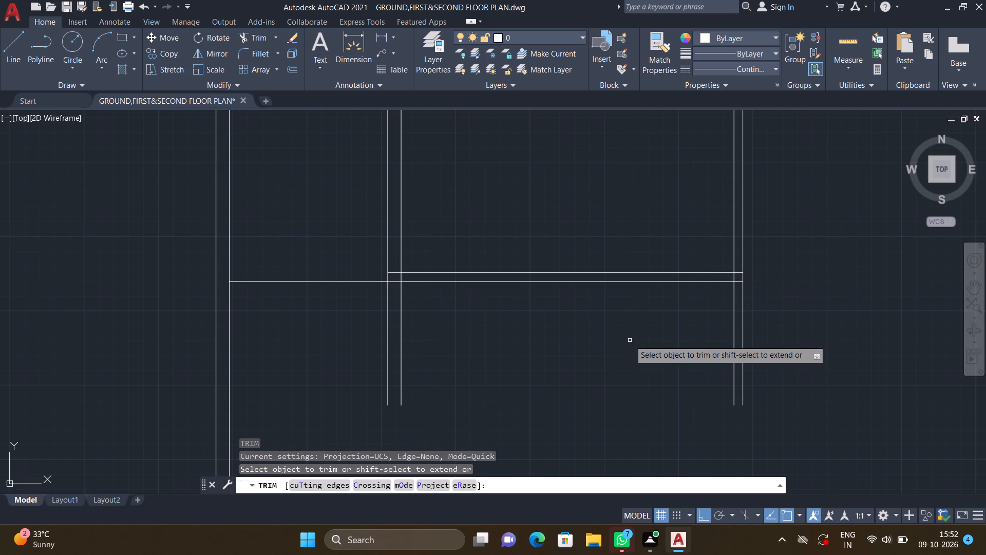
{"action": "double_click", "coordinate": [279, 281]}
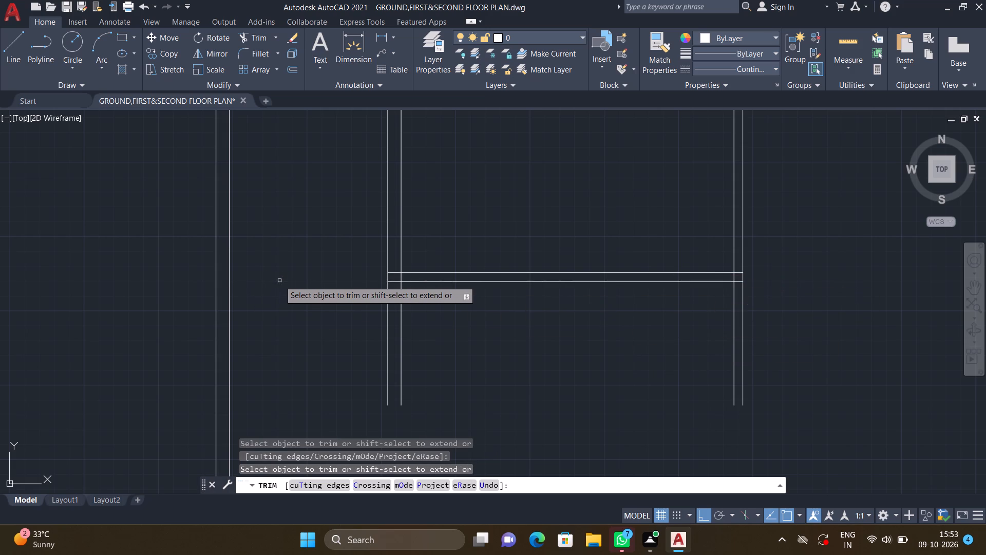
{"action": "key", "text": "Return"}
Trim both lines of the left partition where they project below the cross wall.
{"action": "scroll", "coordinate": [343, 352], "scroll_direction": "down", "scroll_amount": 2}
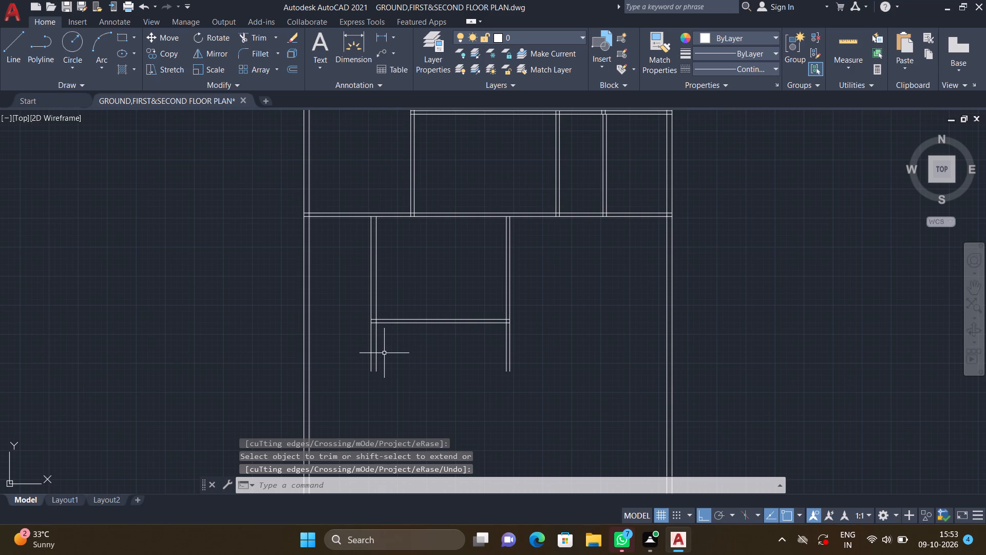
{"action": "type", "text": "TR"}
{"action": "key", "text": "Return"}
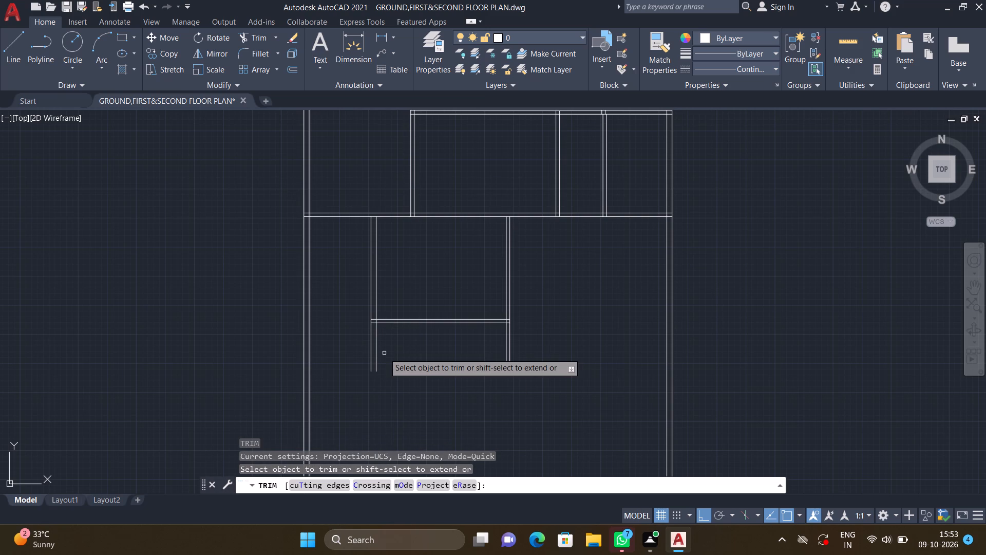
{"action": "left_click_drag", "start_coordinate": [354, 344], "coordinate": [412, 367]}
{"action": "left_click", "coordinate": [414, 368]}
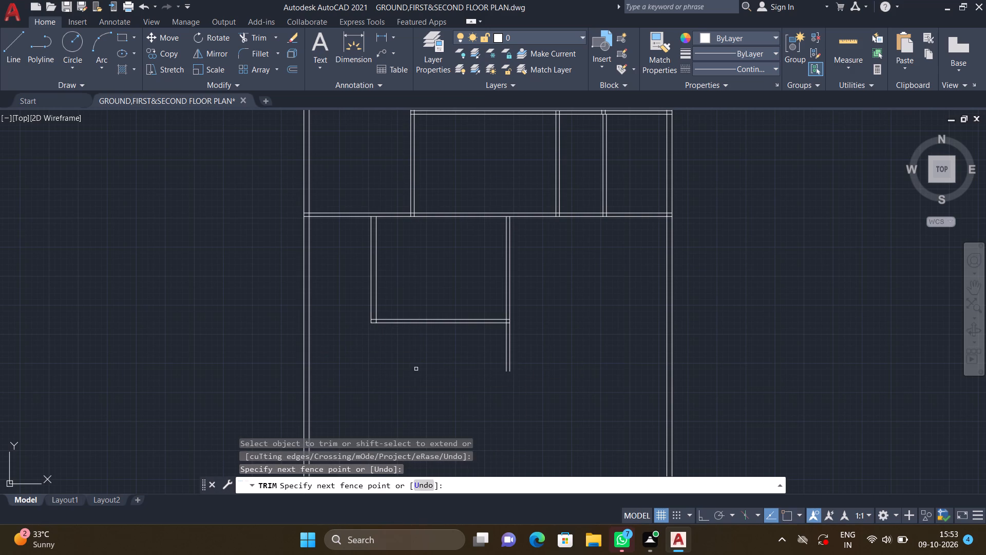
{"action": "key", "text": "Return"}
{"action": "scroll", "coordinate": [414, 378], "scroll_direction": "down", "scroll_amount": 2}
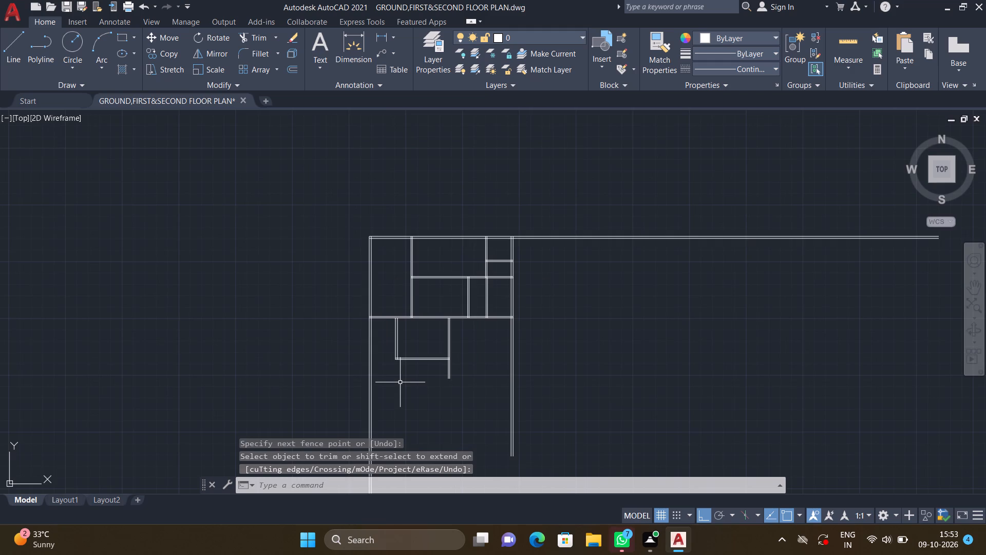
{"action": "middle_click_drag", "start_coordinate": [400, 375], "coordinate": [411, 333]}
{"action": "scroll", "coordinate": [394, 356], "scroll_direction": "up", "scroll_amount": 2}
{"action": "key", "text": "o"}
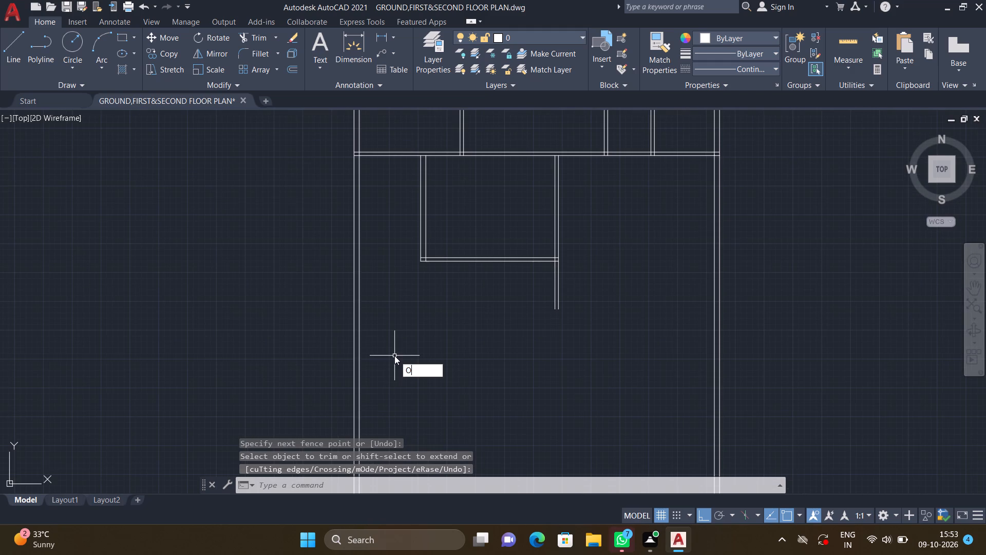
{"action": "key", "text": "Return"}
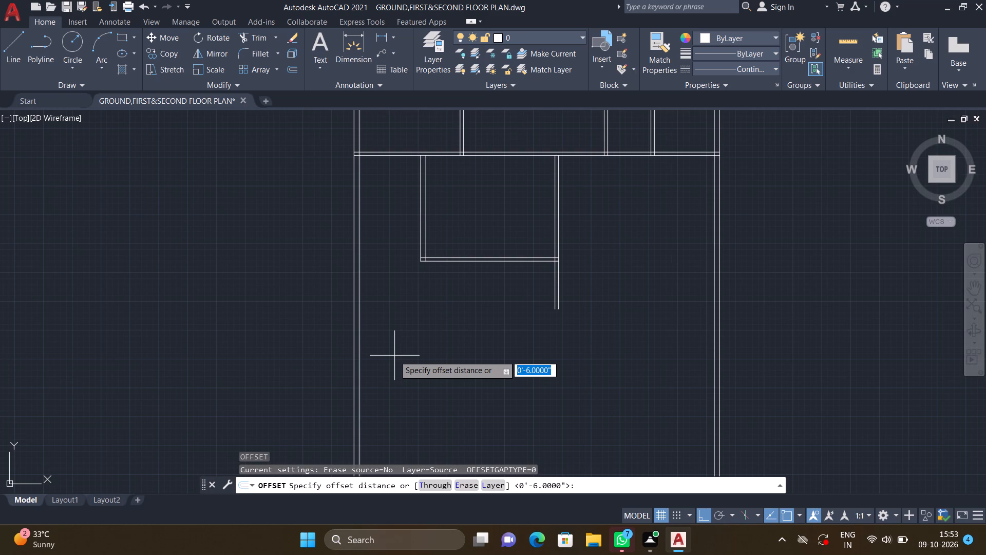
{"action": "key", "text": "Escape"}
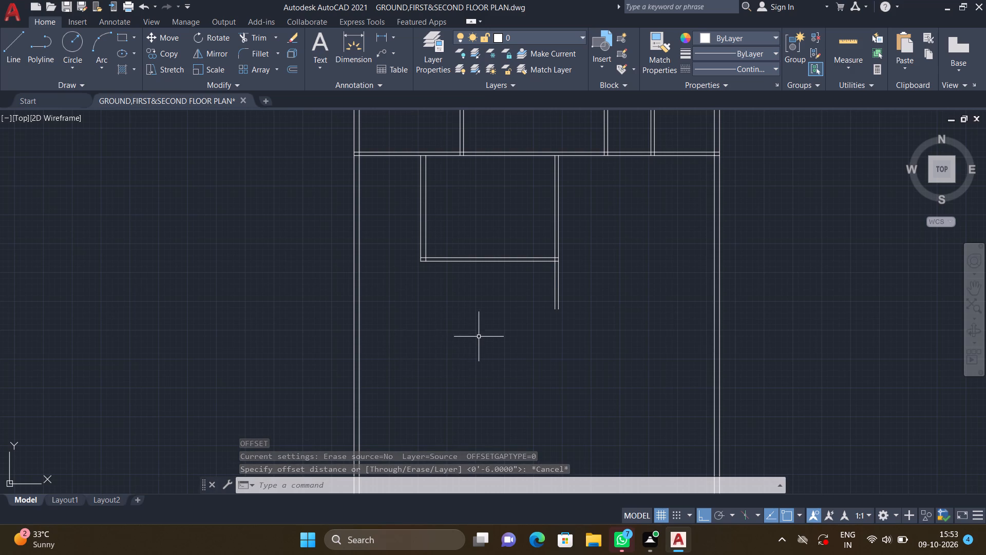
Offset the cross wall's lower line 13'-0" downward.
{"action": "key", "text": "o"}
{"action": "key", "text": "Return"}
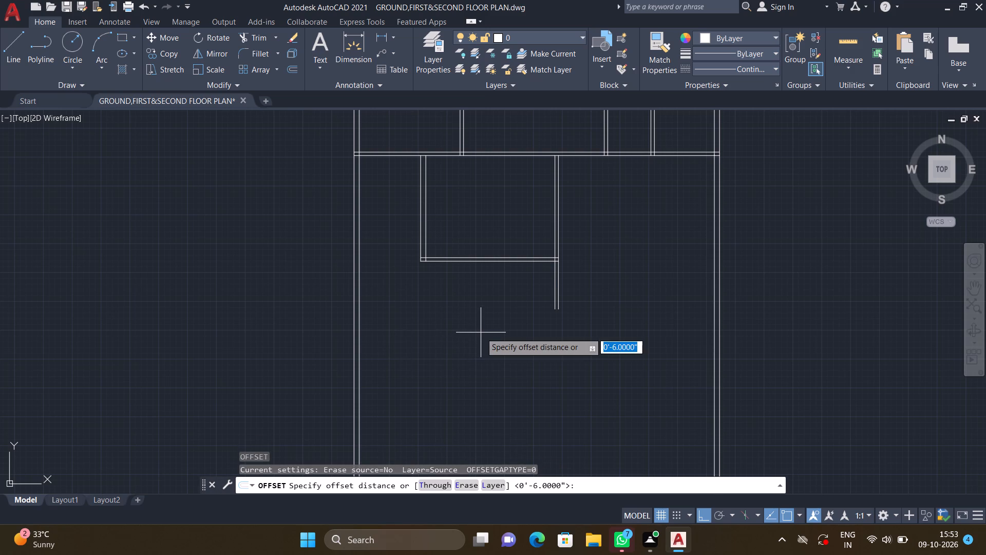
{"action": "type", "text": "13'"}
{"action": "type", "text": "0\""}
{"action": "key", "text": "Return"}
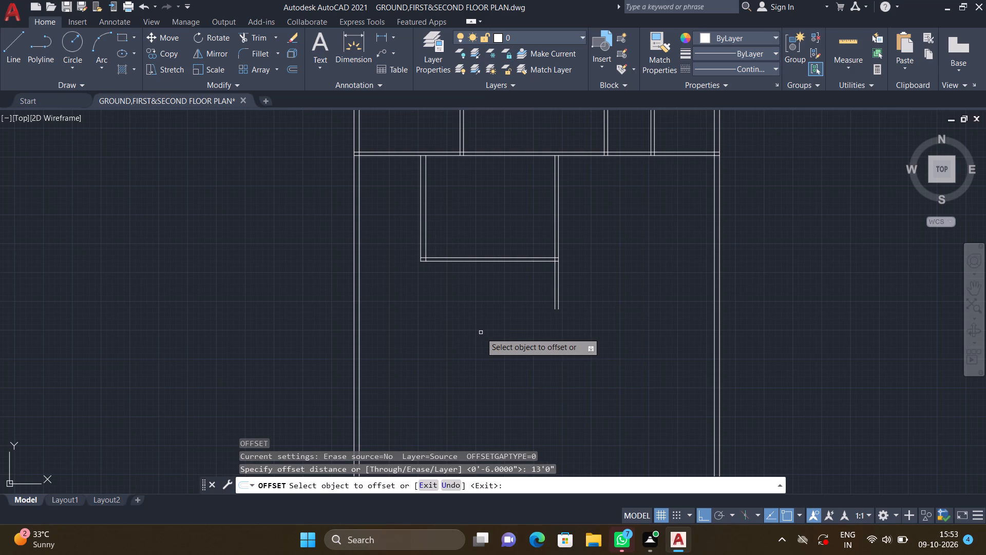
{"action": "scroll", "coordinate": [463, 262], "scroll_direction": "up", "scroll_amount": 2}
{"action": "double_click", "coordinate": [463, 260]}
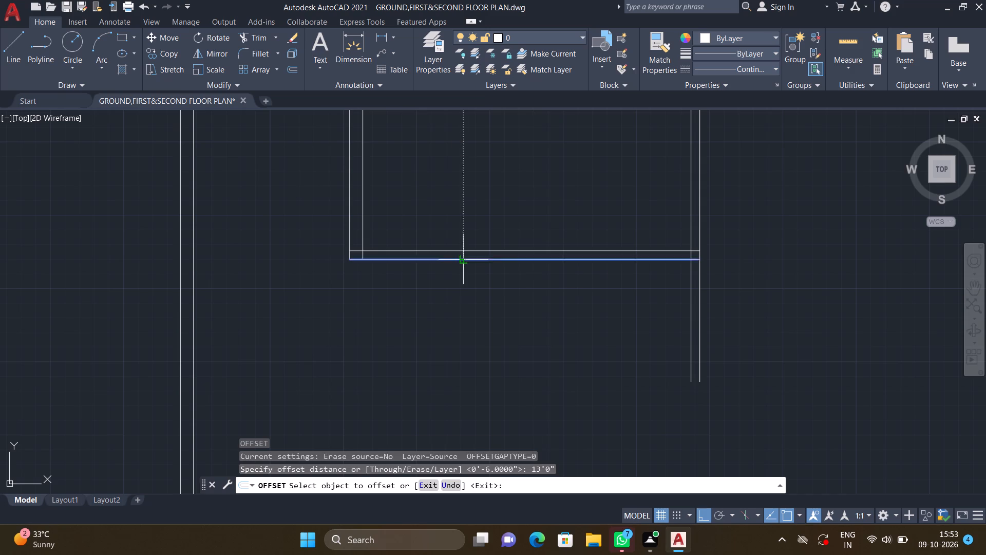
{"action": "left_click", "coordinate": [475, 407]}
{"action": "scroll", "coordinate": [478, 409], "scroll_direction": "down", "scroll_amount": 2}
{"action": "middle_click_drag", "start_coordinate": [474, 403], "coordinate": [461, 355]}
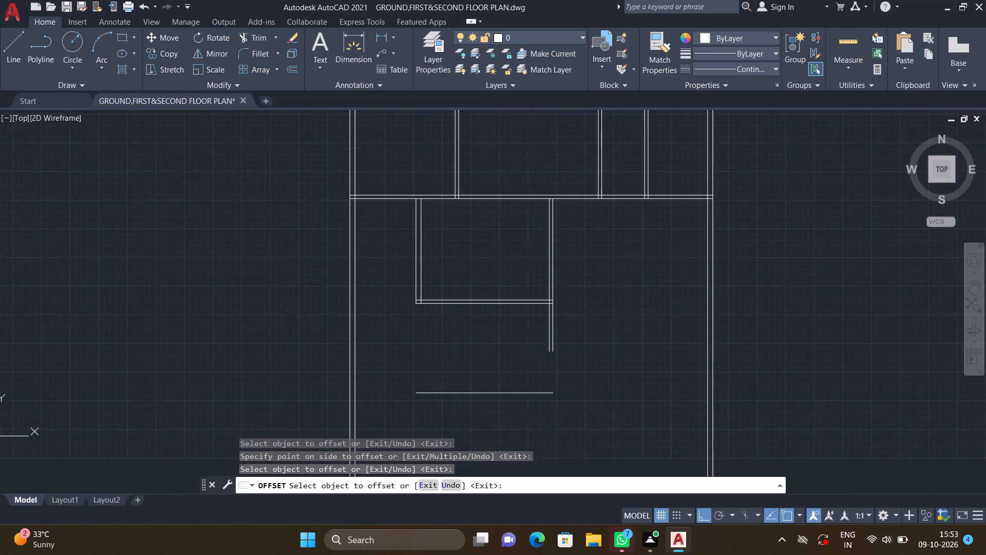
{"action": "scroll", "coordinate": [468, 366], "scroll_direction": "down", "scroll_amount": 1}
{"action": "key", "text": "Return"}
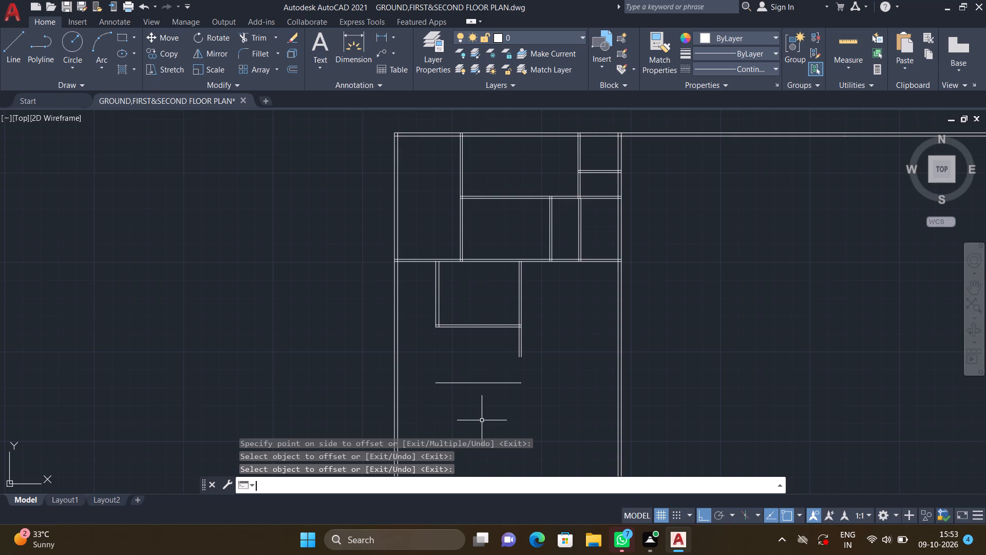
Extend the new horizontal line leftward through the left outer wall to its outer line.
{"action": "type", "text": "EX"}
{"action": "key", "text": "Return"}
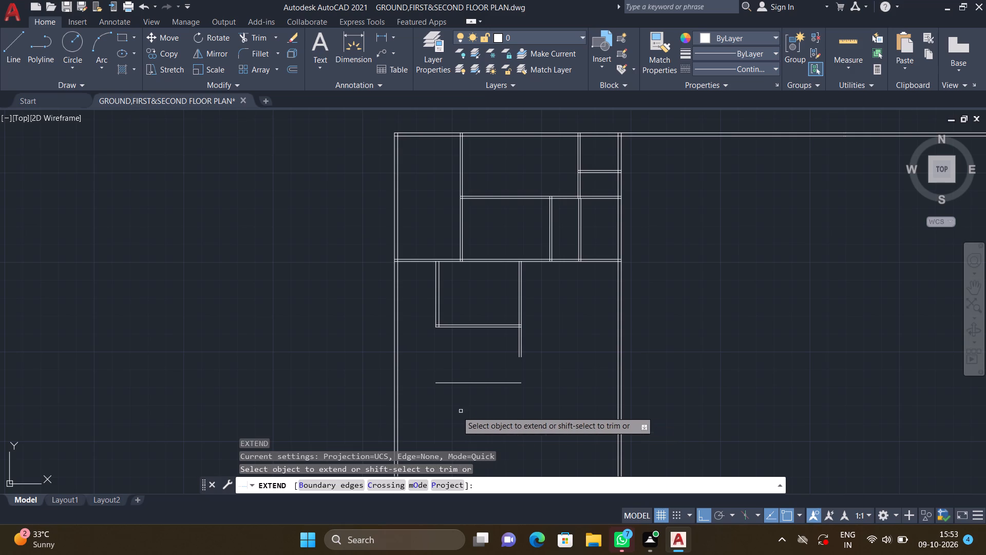
{"action": "left_click", "coordinate": [451, 382]}
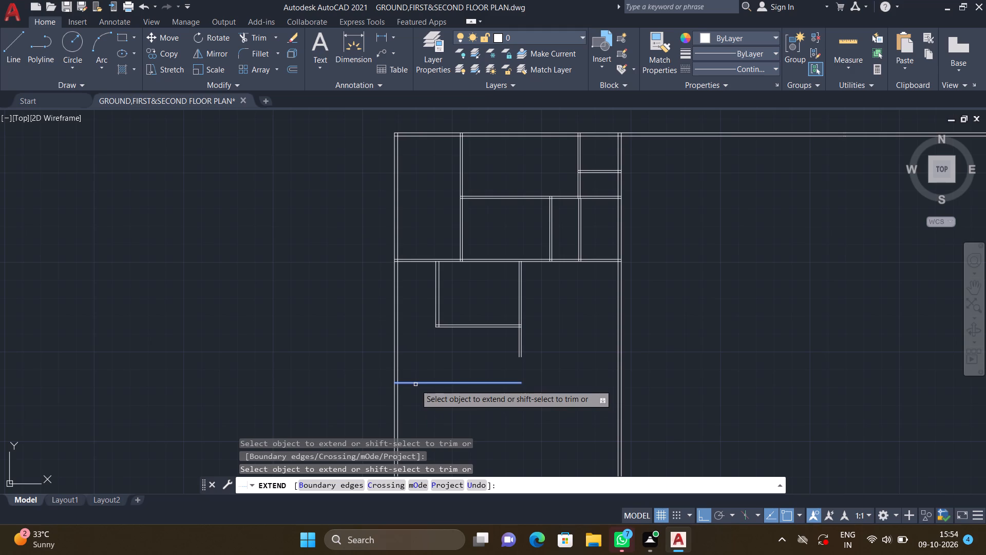
{"action": "left_click", "coordinate": [415, 384]}
{"action": "key", "text": "Return"}
Offset the extended horizontal line 9" downward to form a wall.
{"action": "key", "text": "o"}
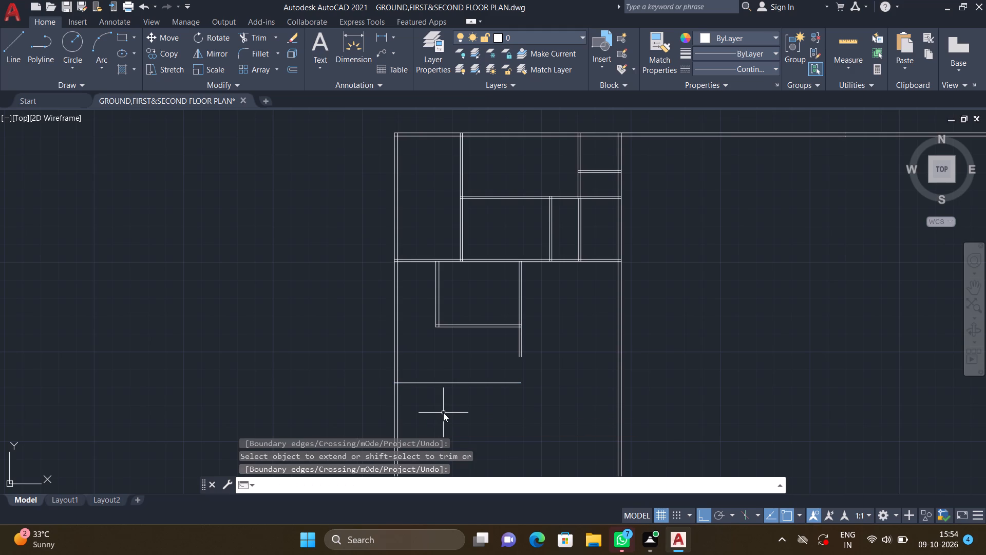
{"action": "key", "text": "Return"}
{"action": "type", "text": "9\""}
{"action": "key", "text": "Return"}
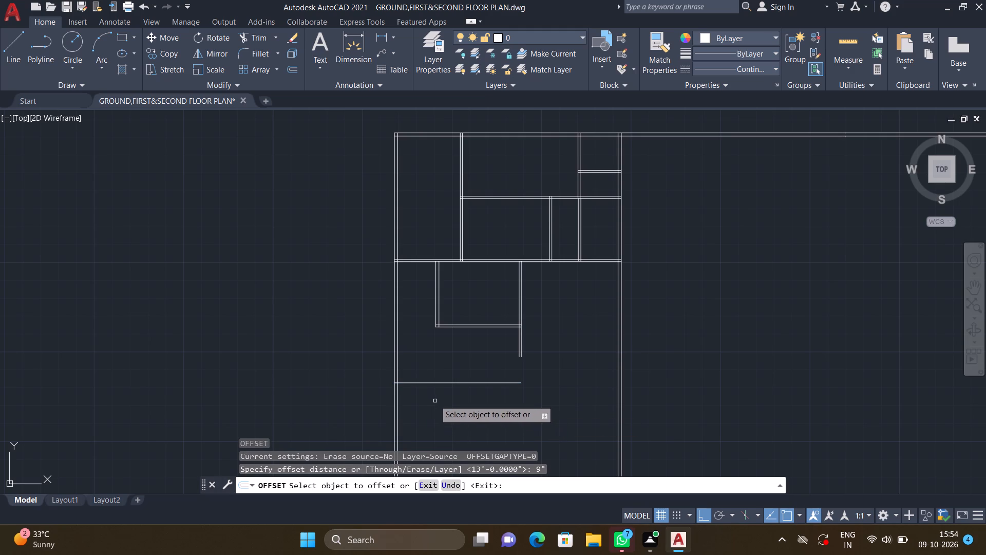
{"action": "left_click", "coordinate": [432, 383]}
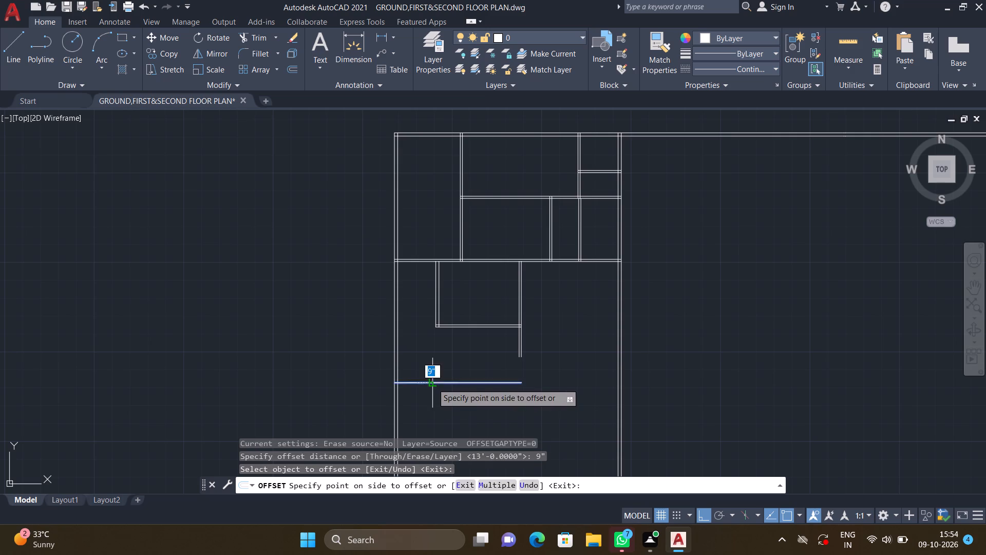
{"action": "left_click", "coordinate": [440, 411]}
{"action": "key", "text": "Return"}
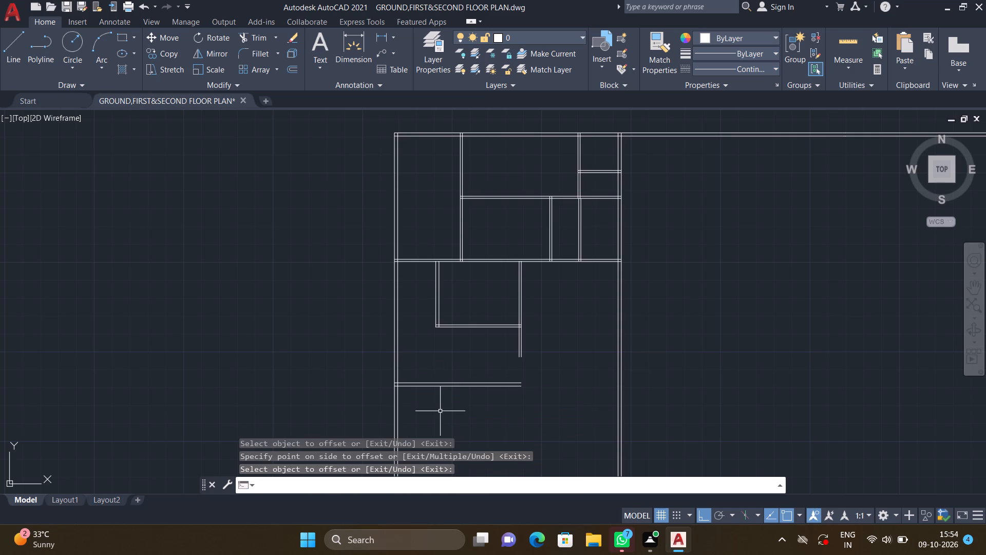
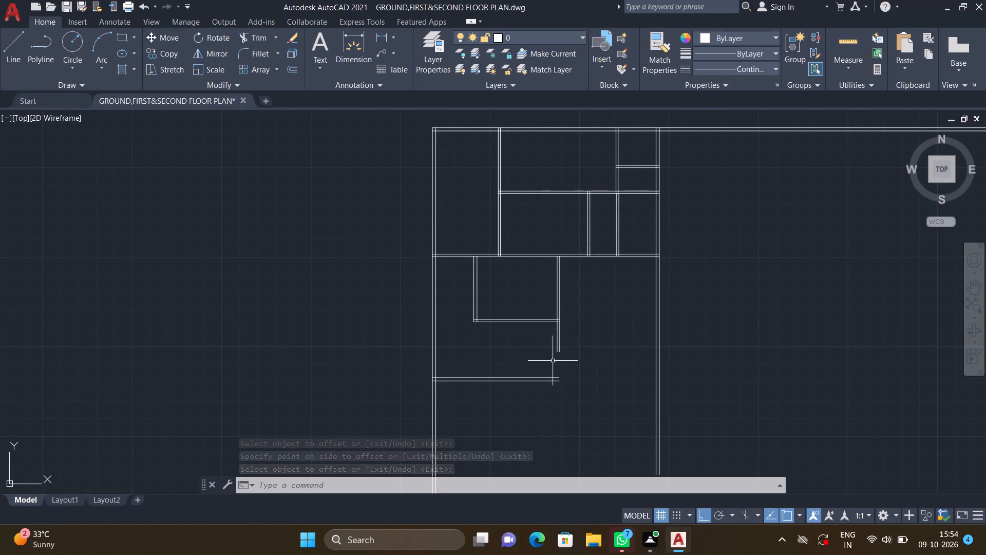
Extend both lines of the right partition down to the lower line of the new bottom wall.
{"action": "scroll", "coordinate": [547, 360], "scroll_direction": "up", "scroll_amount": 1}
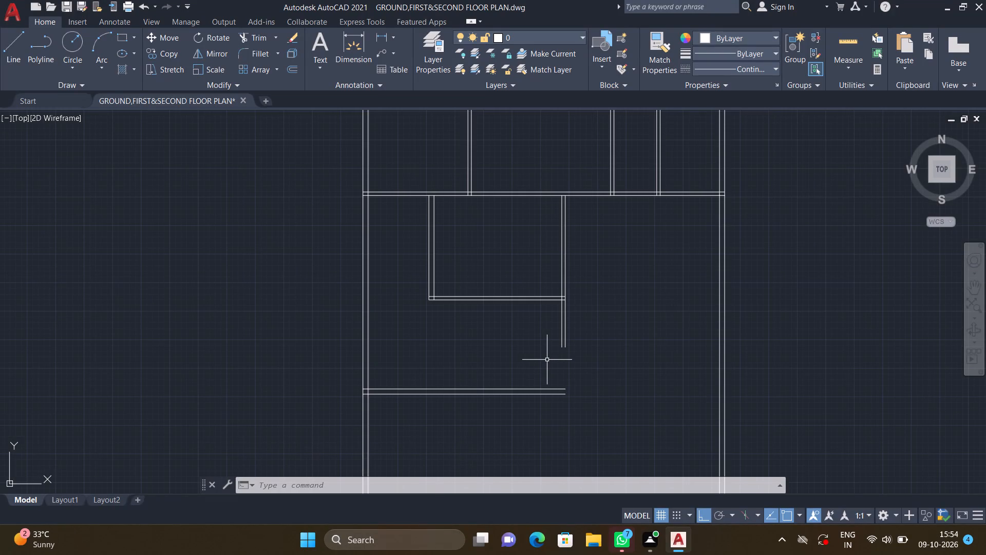
{"action": "scroll", "coordinate": [566, 363], "scroll_direction": "up", "scroll_amount": 2}
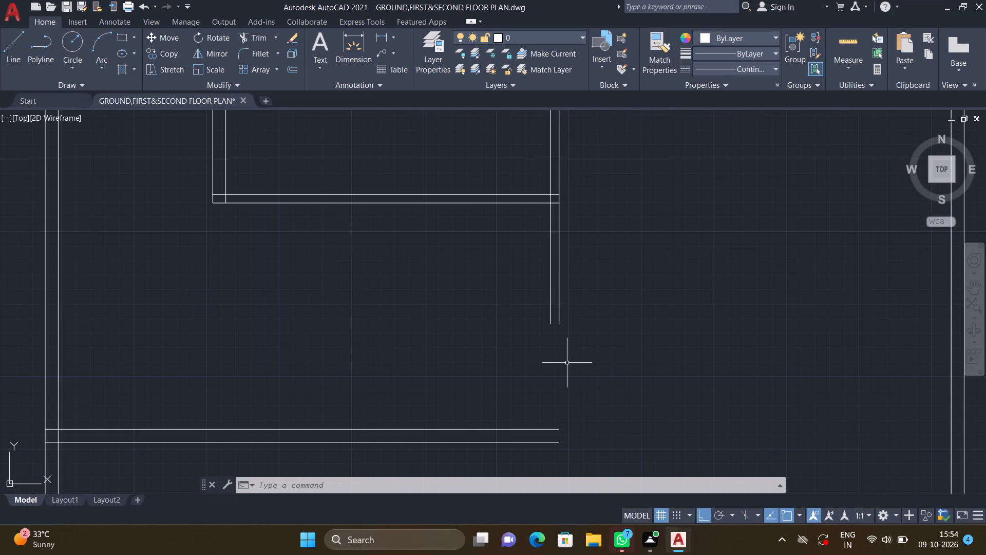
{"action": "key", "text": "e"}
{"action": "key", "text": "x"}
{"action": "key", "text": "Return"}
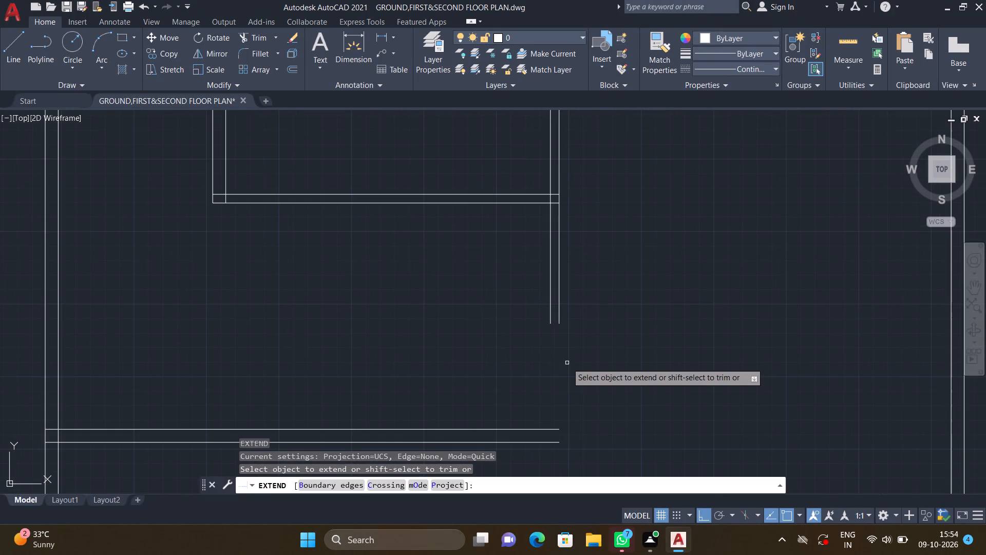
{"action": "left_click", "coordinate": [551, 322]}
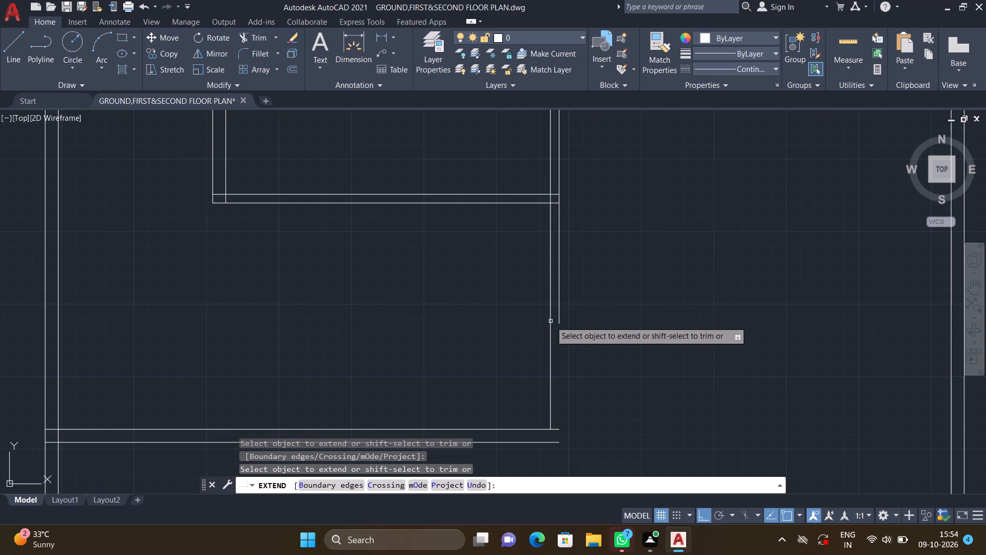
{"action": "left_click", "coordinate": [558, 319]}
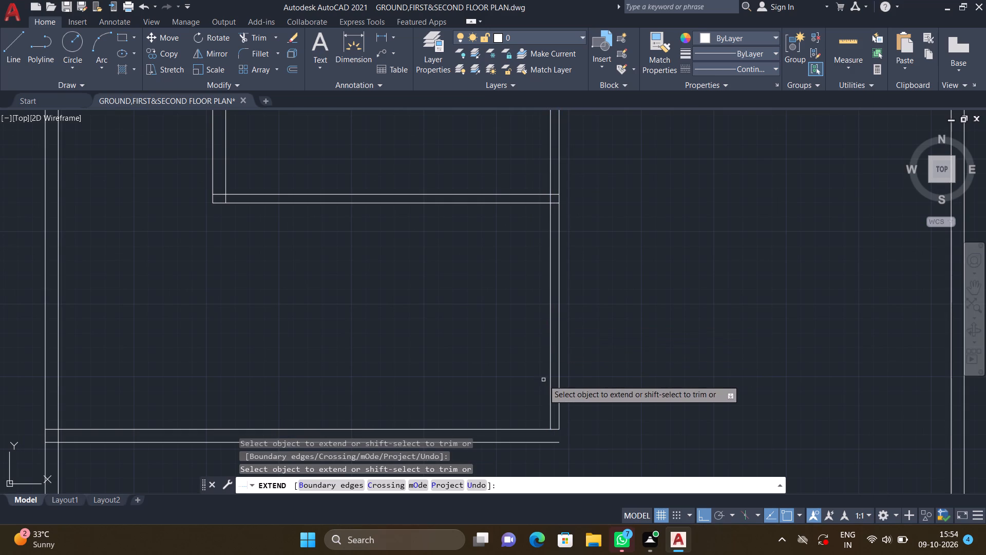
{"action": "left_click", "coordinate": [551, 387]}
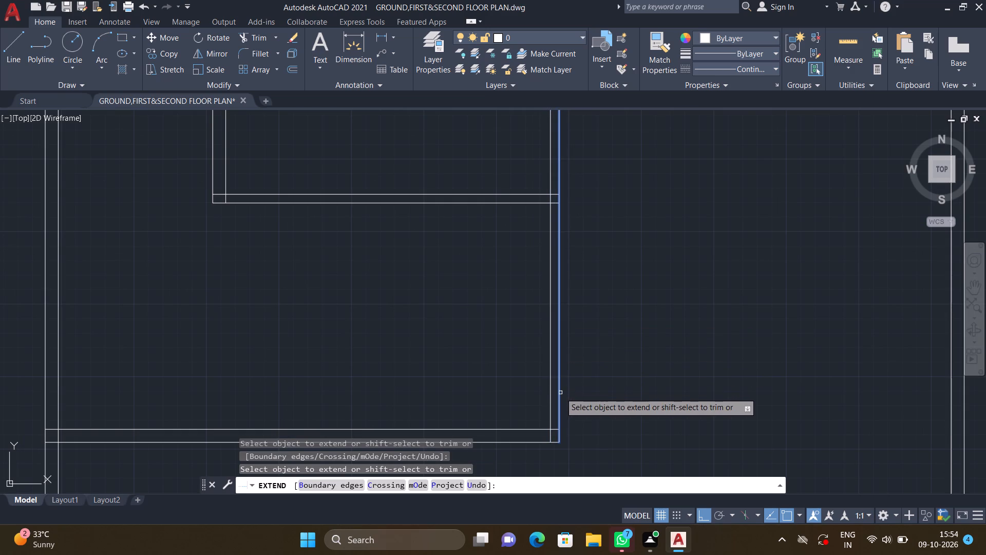
{"action": "left_click", "coordinate": [560, 393]}
{"action": "key", "text": "Return"}
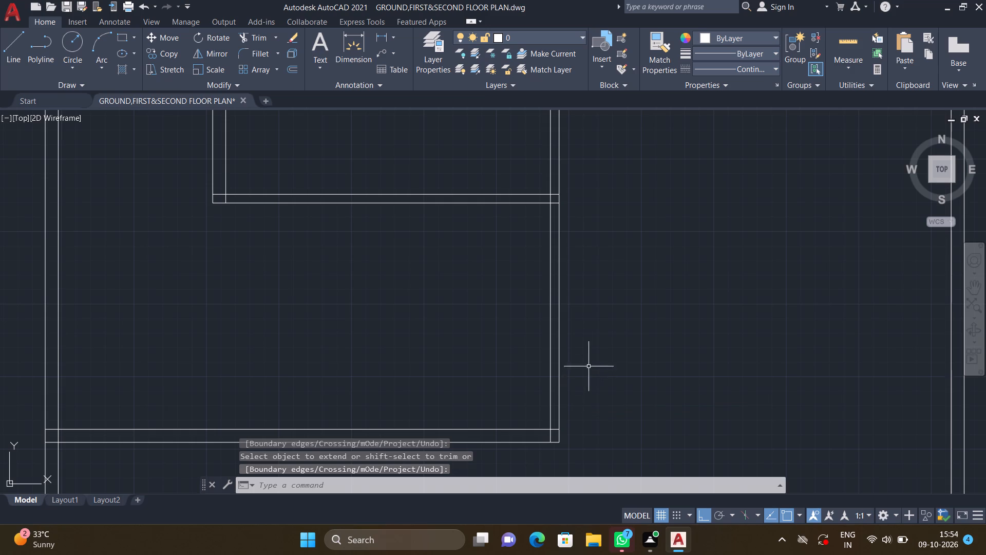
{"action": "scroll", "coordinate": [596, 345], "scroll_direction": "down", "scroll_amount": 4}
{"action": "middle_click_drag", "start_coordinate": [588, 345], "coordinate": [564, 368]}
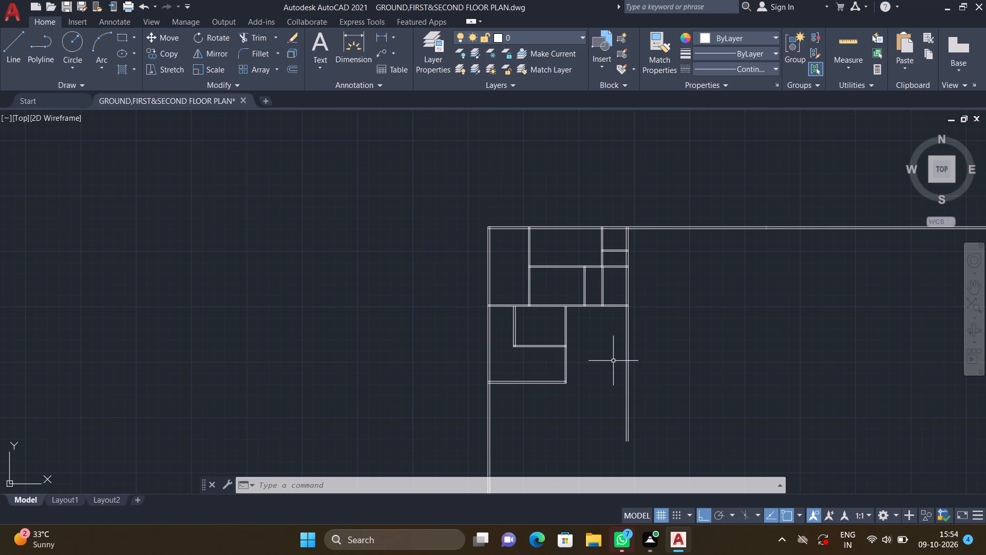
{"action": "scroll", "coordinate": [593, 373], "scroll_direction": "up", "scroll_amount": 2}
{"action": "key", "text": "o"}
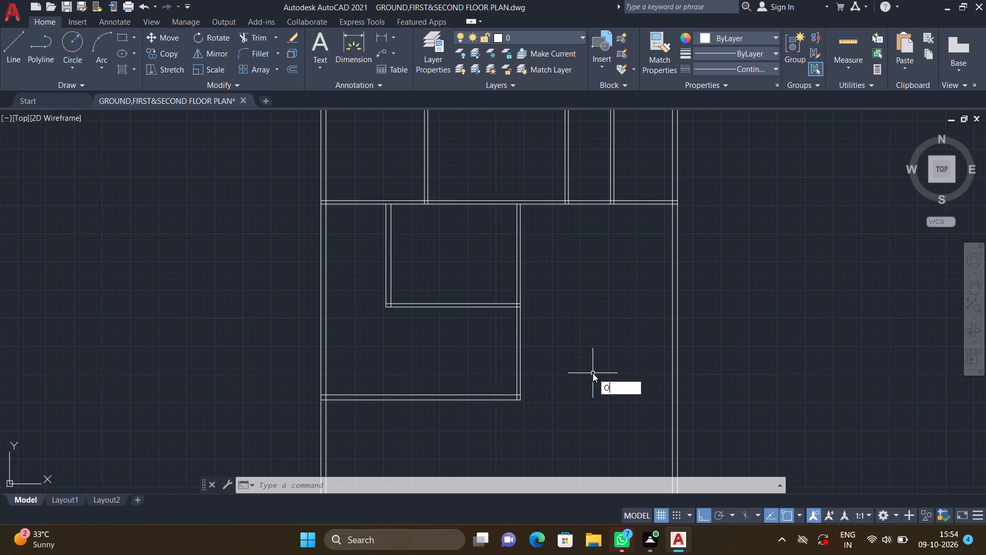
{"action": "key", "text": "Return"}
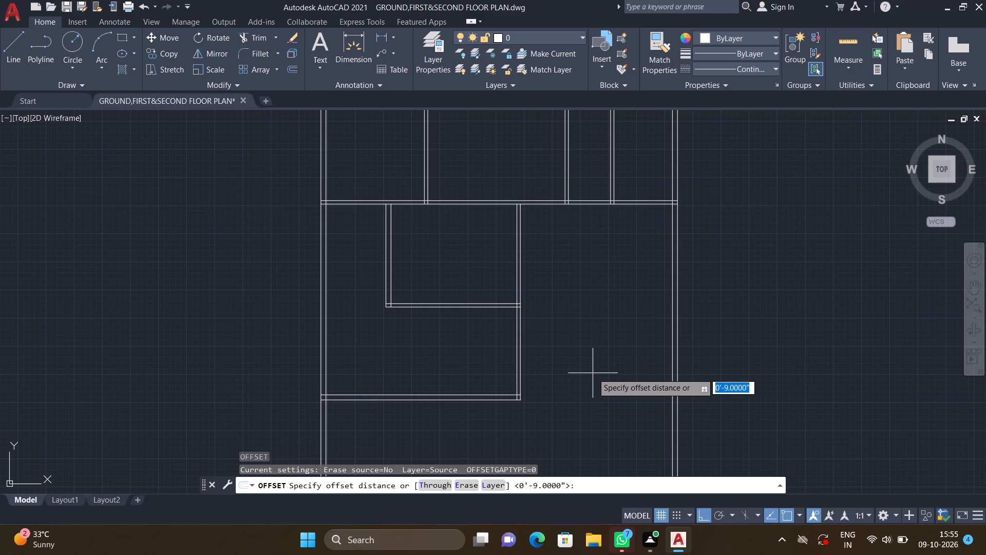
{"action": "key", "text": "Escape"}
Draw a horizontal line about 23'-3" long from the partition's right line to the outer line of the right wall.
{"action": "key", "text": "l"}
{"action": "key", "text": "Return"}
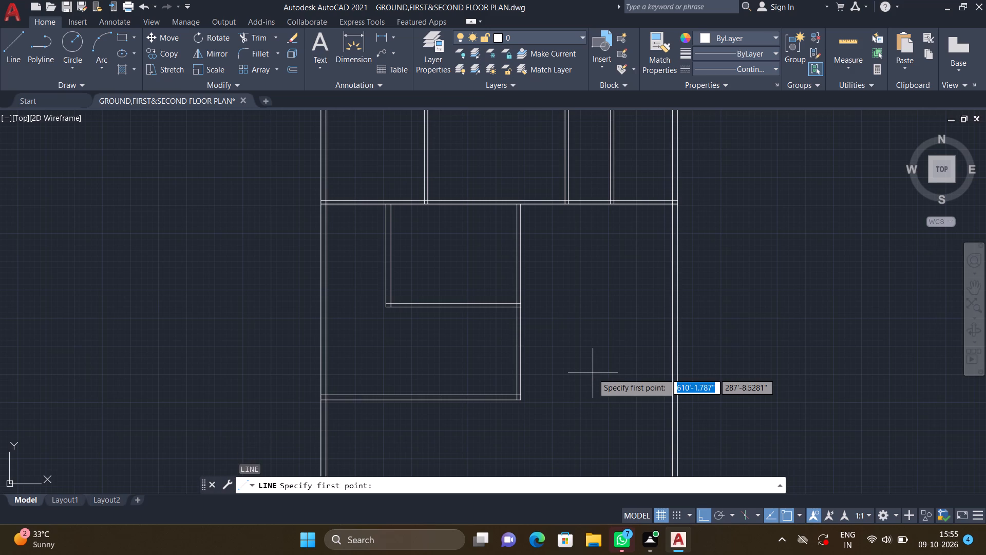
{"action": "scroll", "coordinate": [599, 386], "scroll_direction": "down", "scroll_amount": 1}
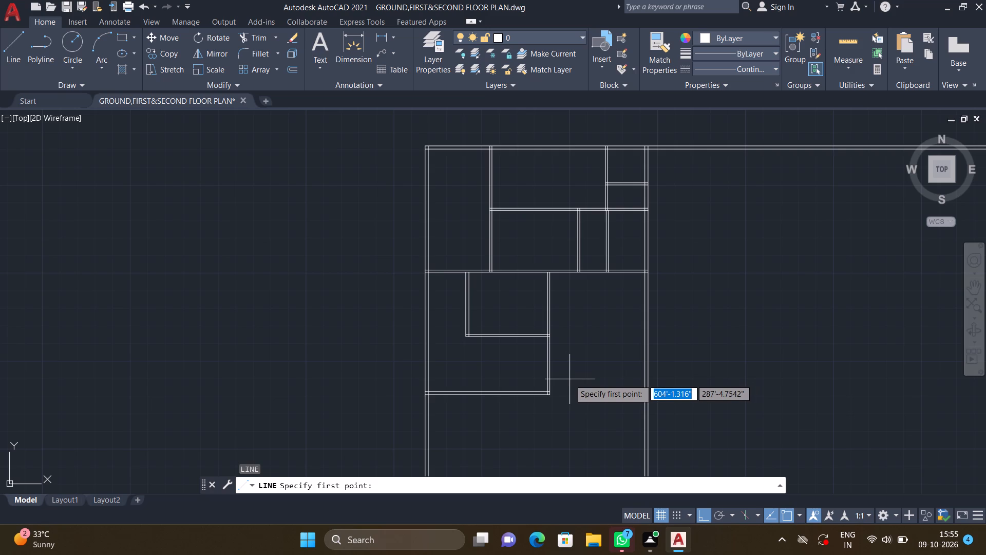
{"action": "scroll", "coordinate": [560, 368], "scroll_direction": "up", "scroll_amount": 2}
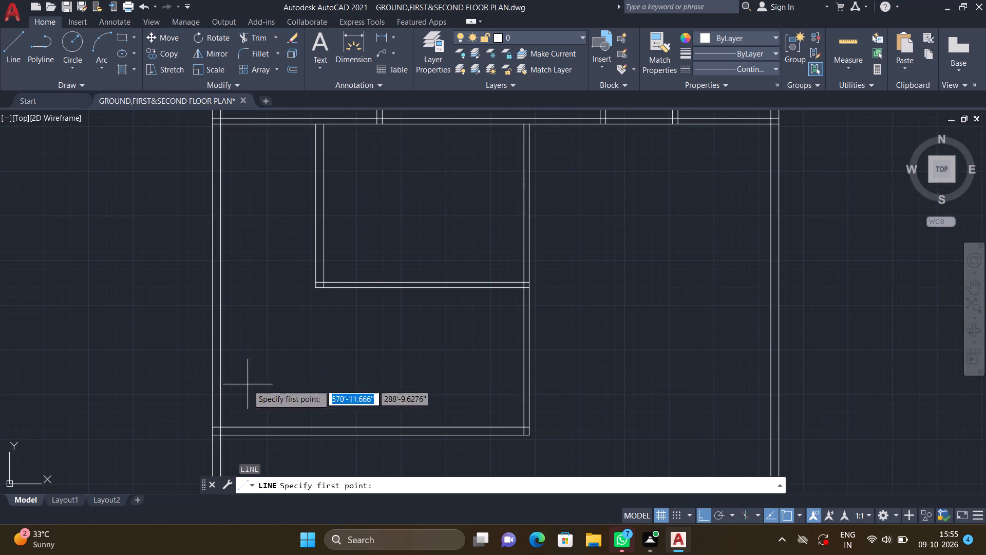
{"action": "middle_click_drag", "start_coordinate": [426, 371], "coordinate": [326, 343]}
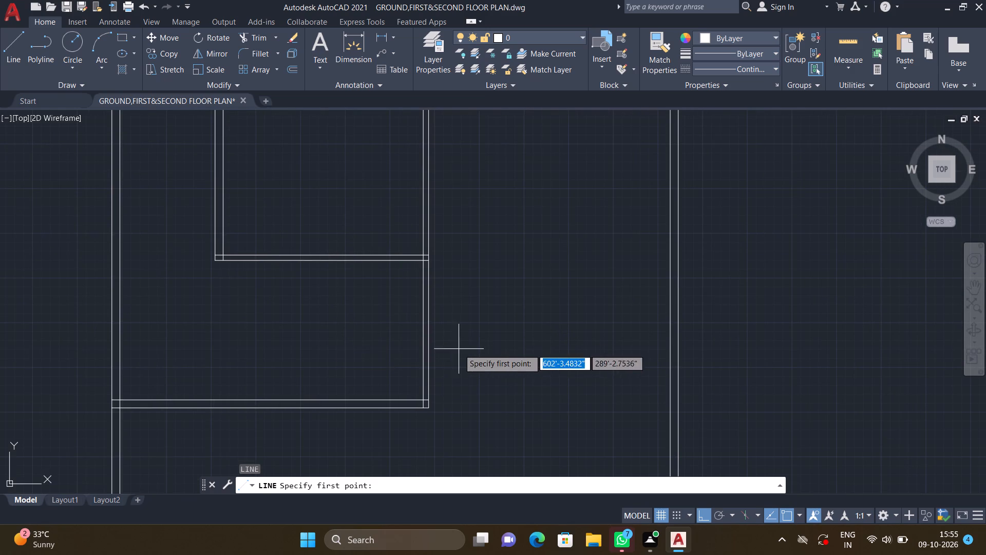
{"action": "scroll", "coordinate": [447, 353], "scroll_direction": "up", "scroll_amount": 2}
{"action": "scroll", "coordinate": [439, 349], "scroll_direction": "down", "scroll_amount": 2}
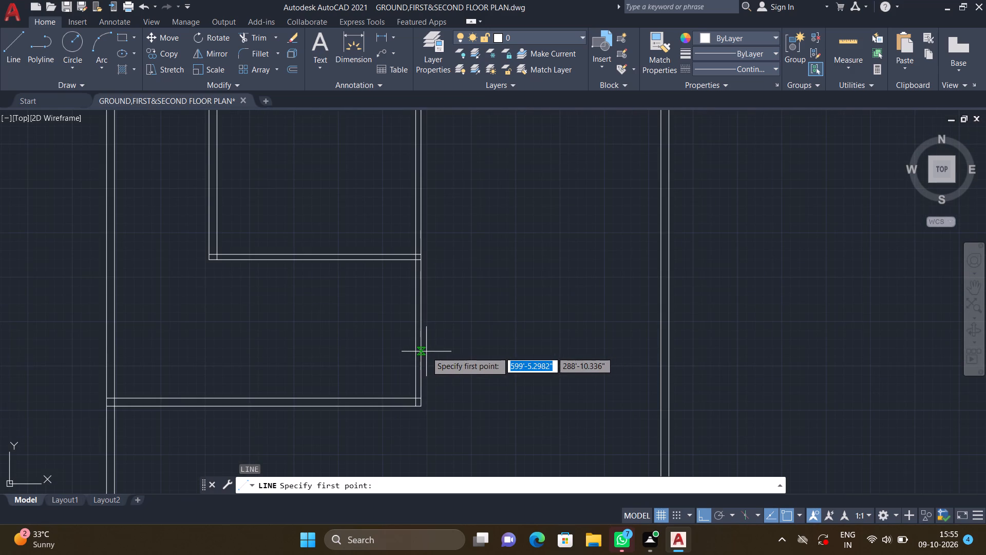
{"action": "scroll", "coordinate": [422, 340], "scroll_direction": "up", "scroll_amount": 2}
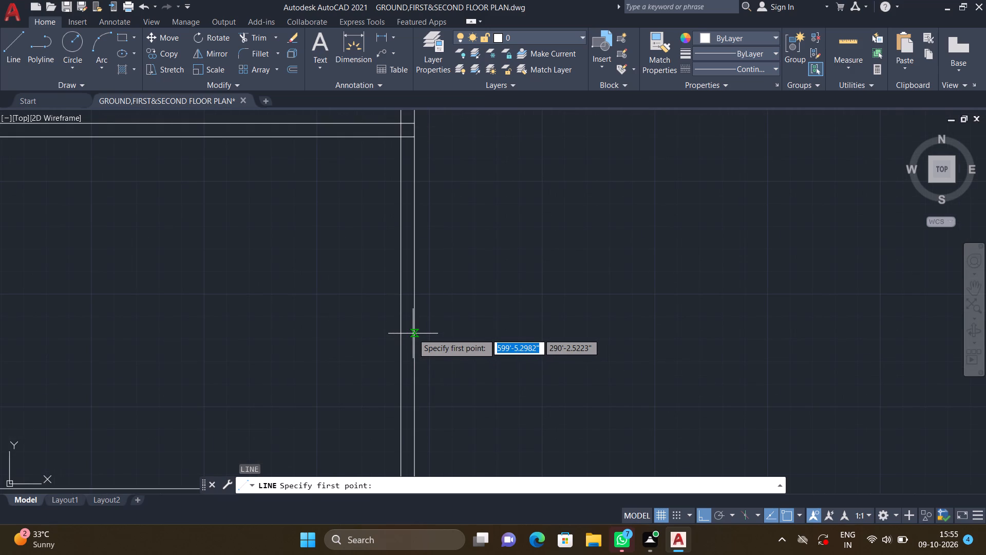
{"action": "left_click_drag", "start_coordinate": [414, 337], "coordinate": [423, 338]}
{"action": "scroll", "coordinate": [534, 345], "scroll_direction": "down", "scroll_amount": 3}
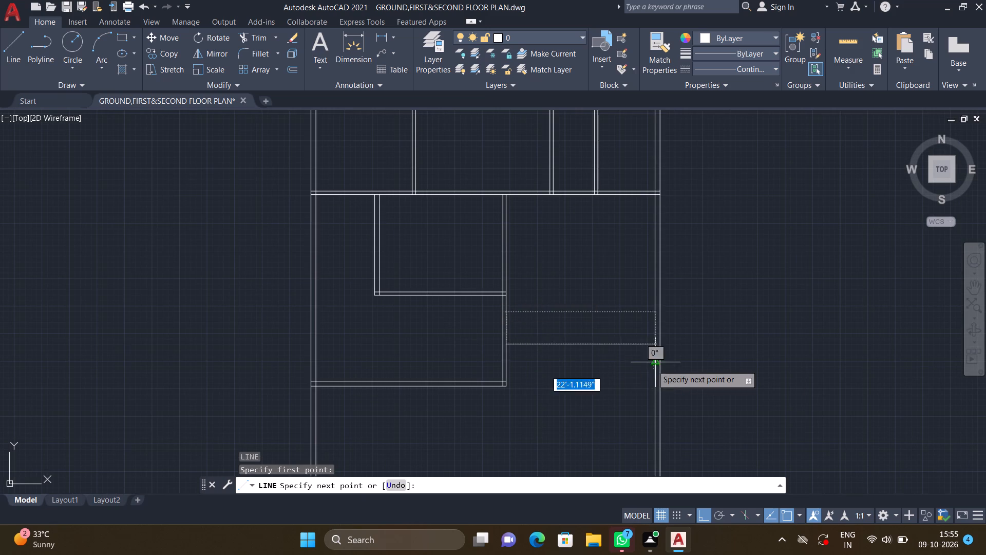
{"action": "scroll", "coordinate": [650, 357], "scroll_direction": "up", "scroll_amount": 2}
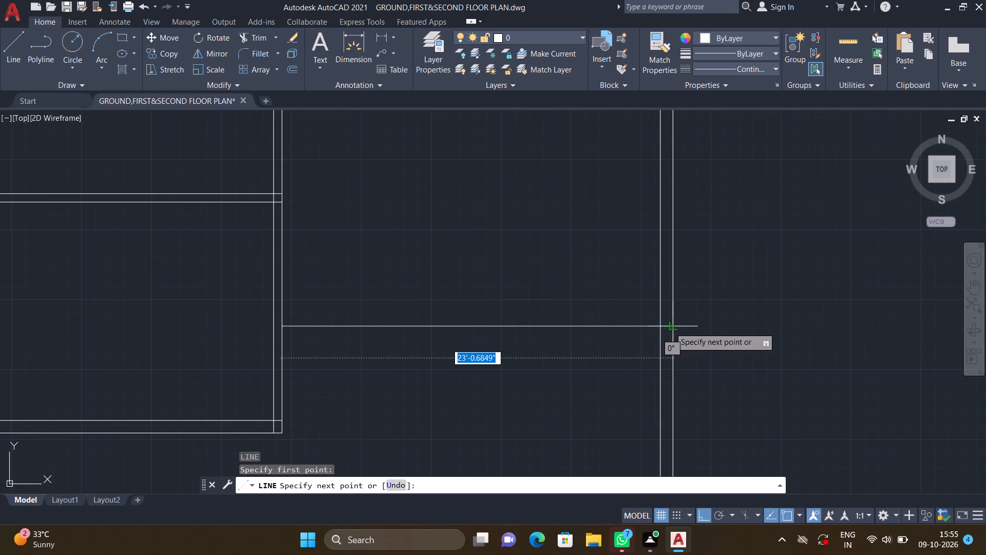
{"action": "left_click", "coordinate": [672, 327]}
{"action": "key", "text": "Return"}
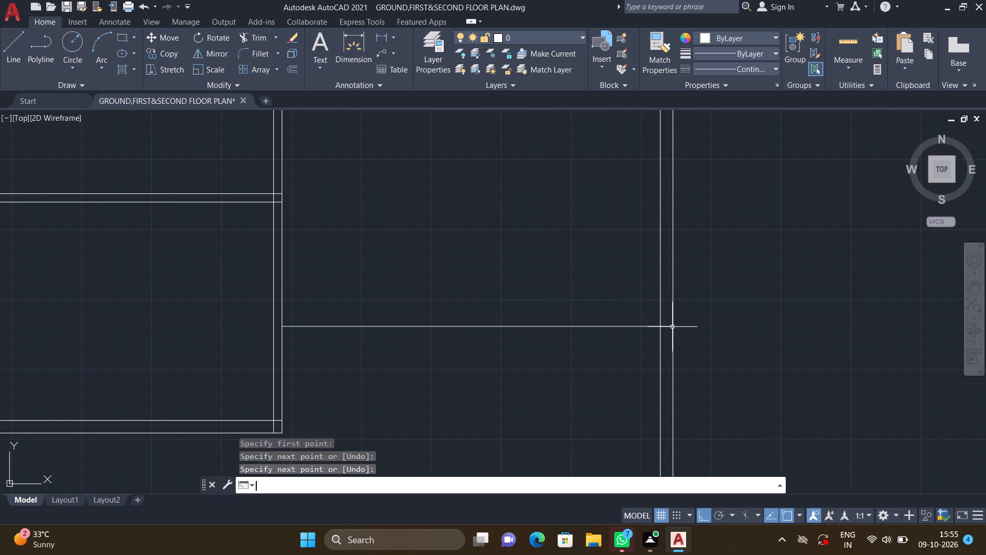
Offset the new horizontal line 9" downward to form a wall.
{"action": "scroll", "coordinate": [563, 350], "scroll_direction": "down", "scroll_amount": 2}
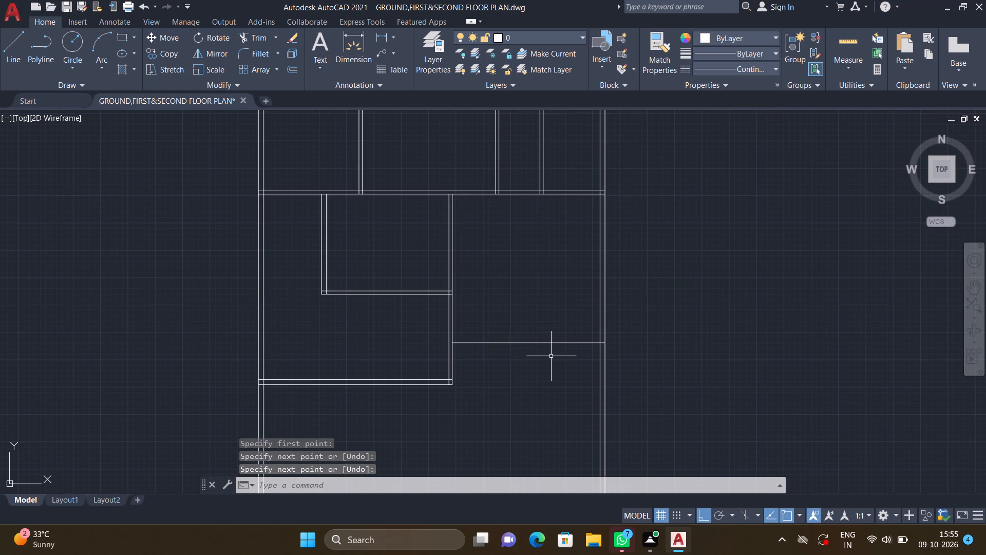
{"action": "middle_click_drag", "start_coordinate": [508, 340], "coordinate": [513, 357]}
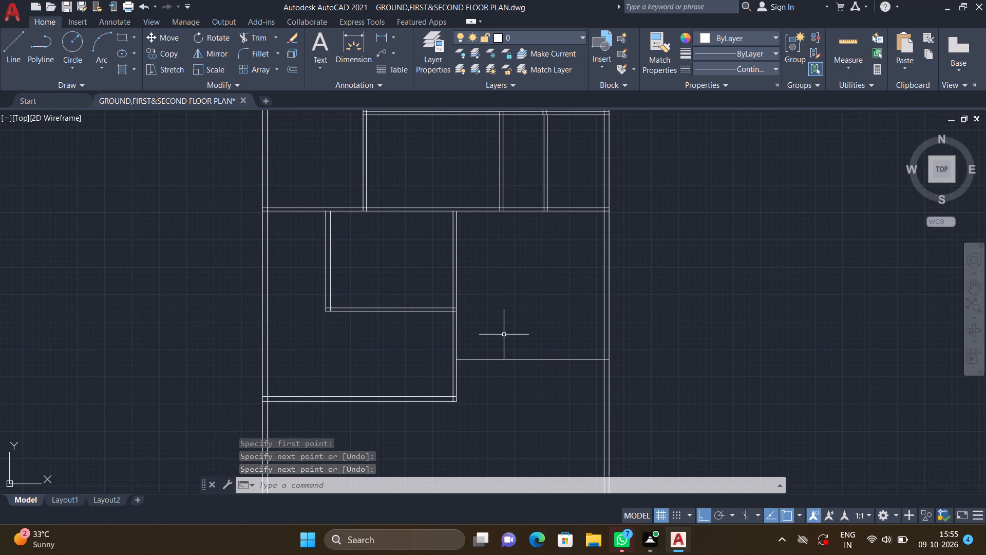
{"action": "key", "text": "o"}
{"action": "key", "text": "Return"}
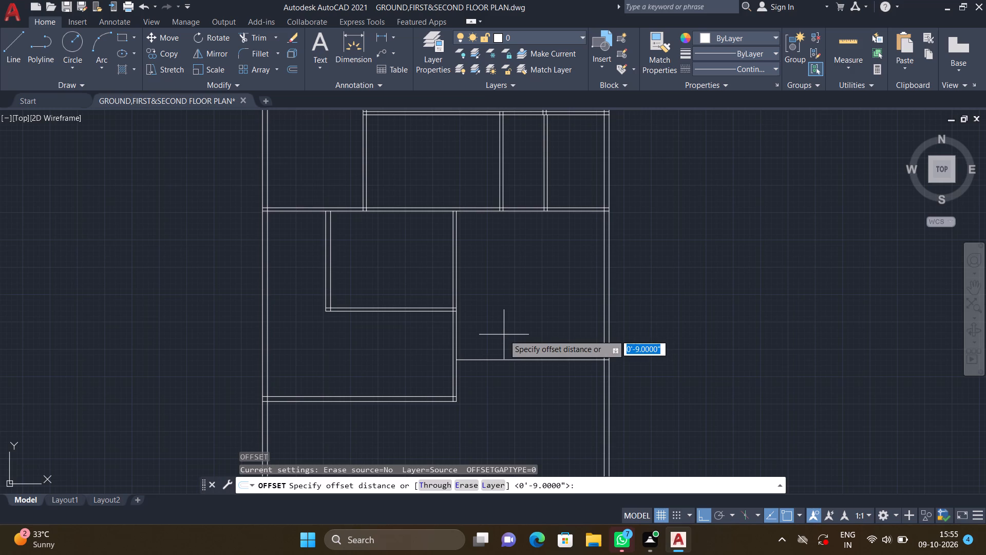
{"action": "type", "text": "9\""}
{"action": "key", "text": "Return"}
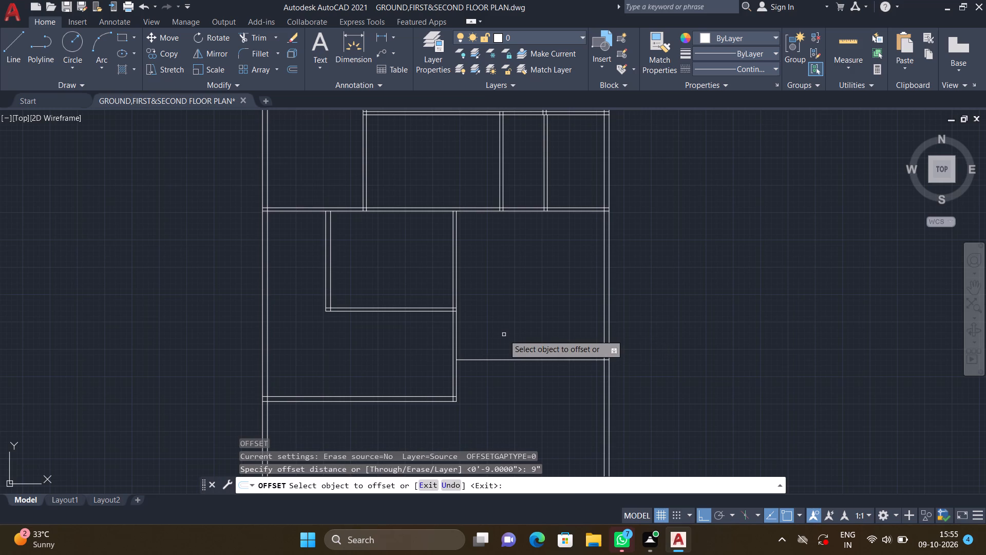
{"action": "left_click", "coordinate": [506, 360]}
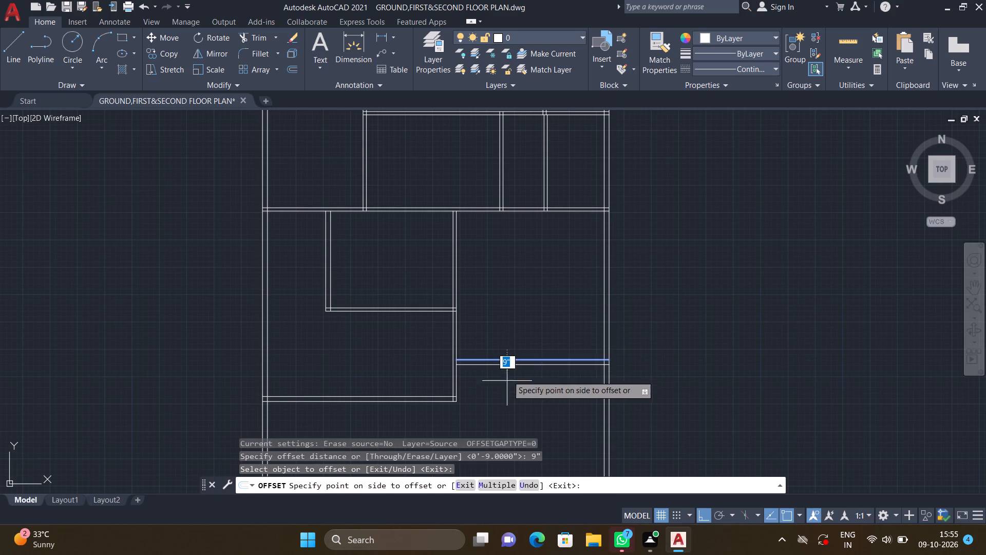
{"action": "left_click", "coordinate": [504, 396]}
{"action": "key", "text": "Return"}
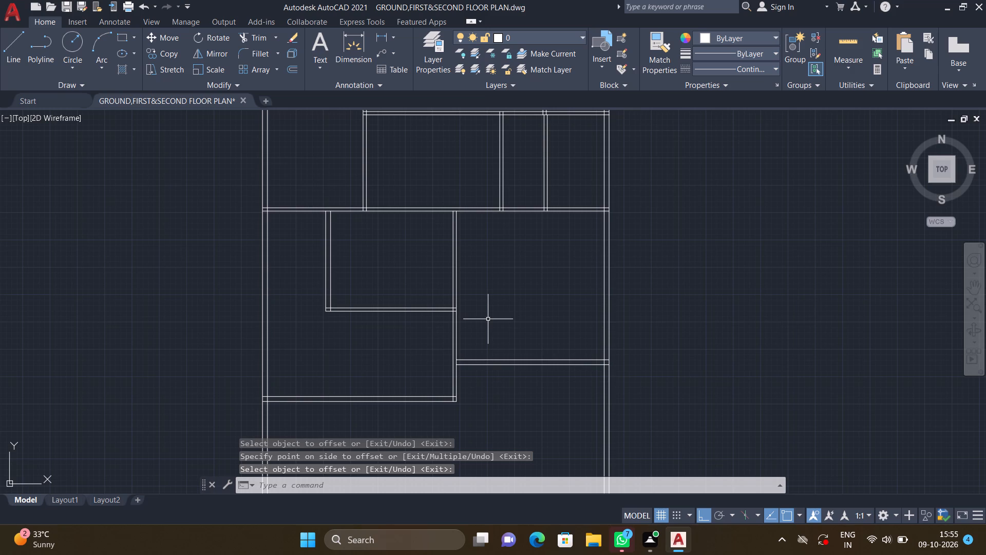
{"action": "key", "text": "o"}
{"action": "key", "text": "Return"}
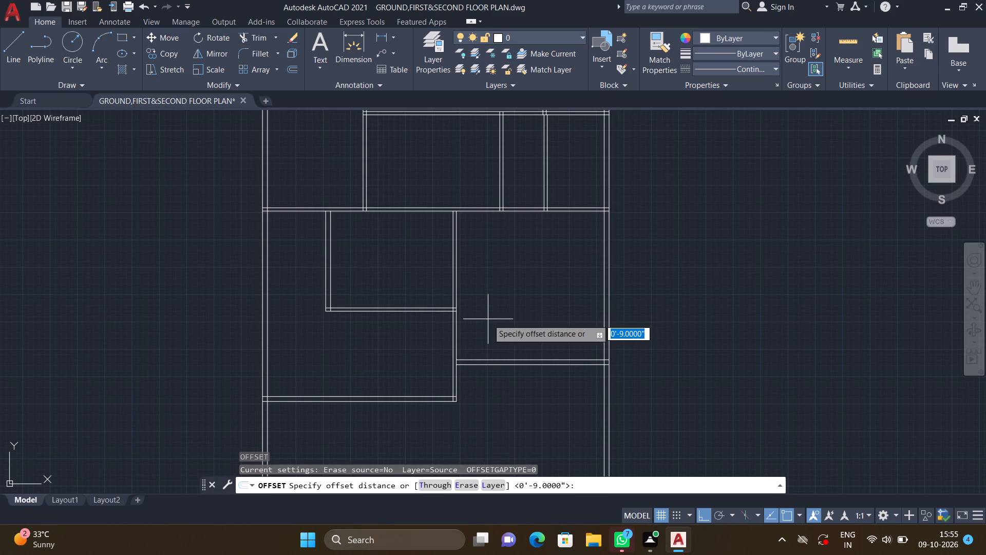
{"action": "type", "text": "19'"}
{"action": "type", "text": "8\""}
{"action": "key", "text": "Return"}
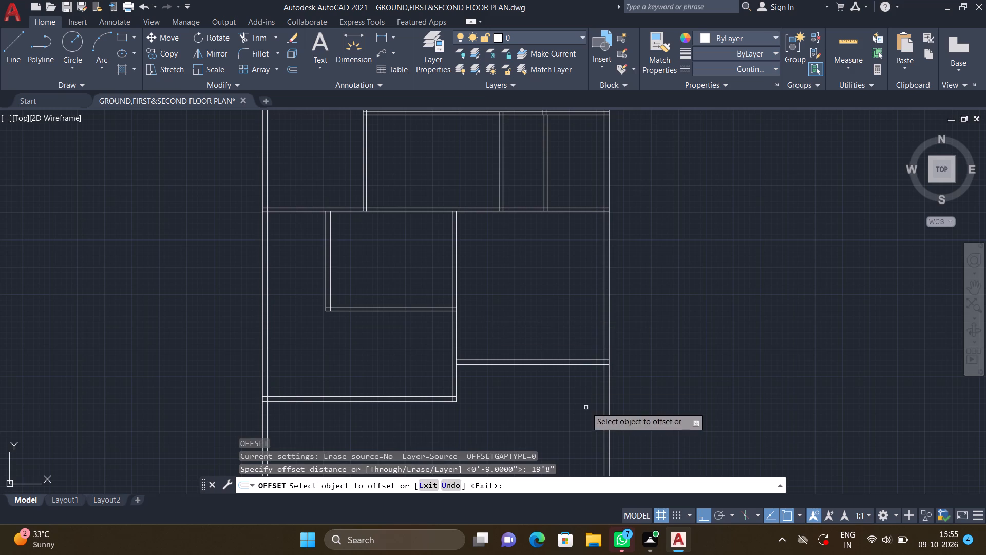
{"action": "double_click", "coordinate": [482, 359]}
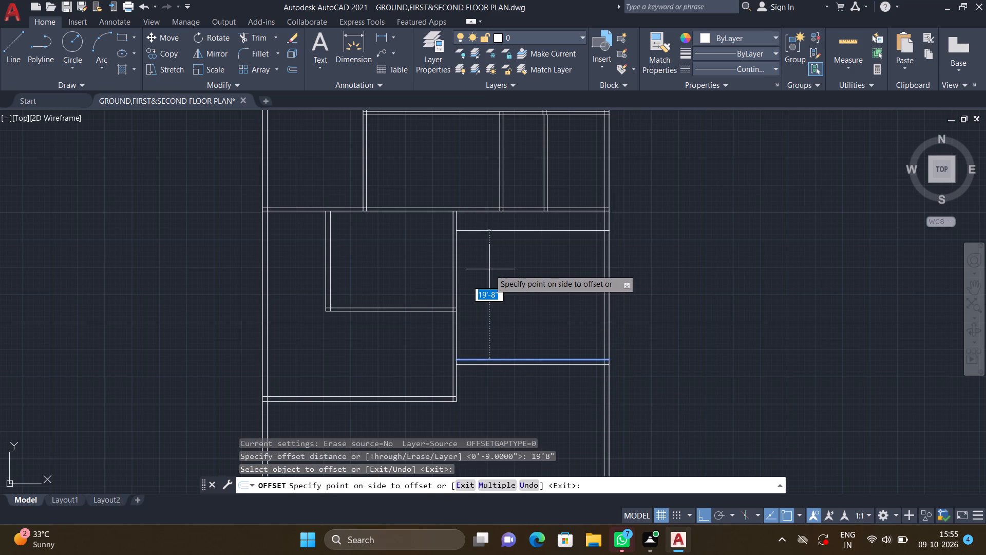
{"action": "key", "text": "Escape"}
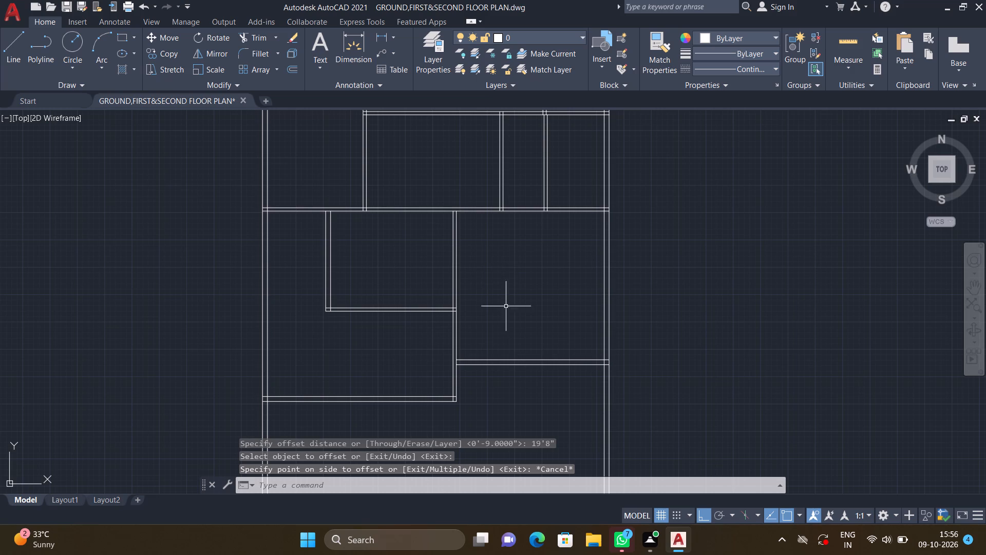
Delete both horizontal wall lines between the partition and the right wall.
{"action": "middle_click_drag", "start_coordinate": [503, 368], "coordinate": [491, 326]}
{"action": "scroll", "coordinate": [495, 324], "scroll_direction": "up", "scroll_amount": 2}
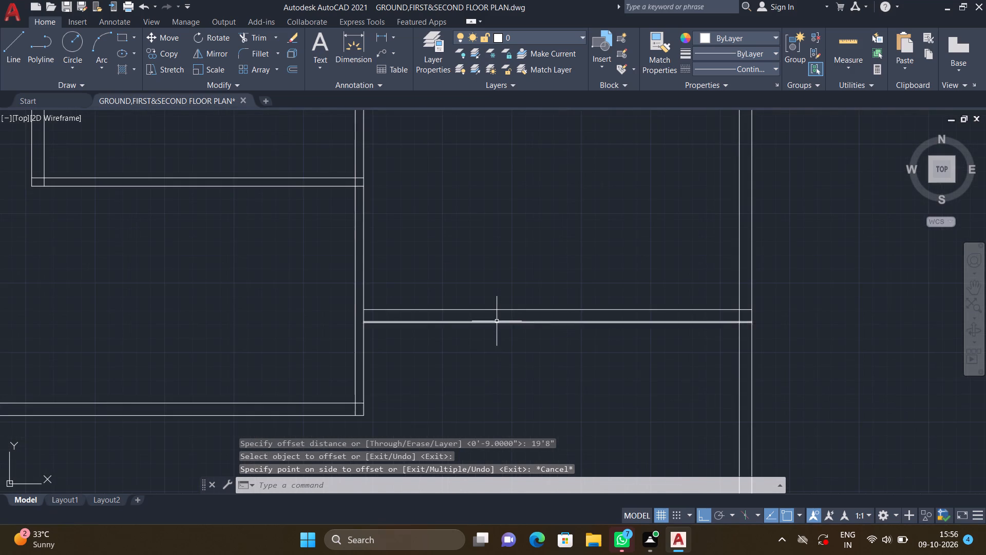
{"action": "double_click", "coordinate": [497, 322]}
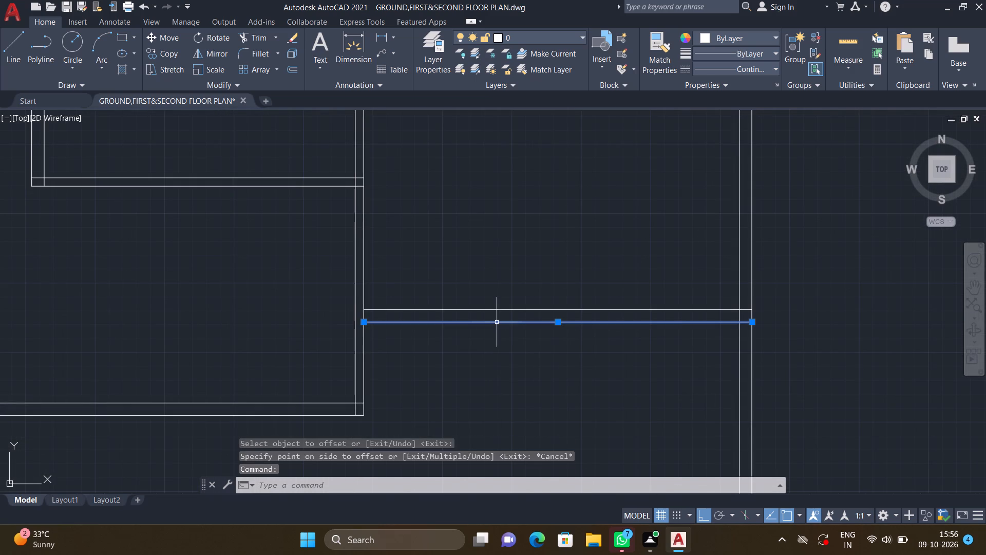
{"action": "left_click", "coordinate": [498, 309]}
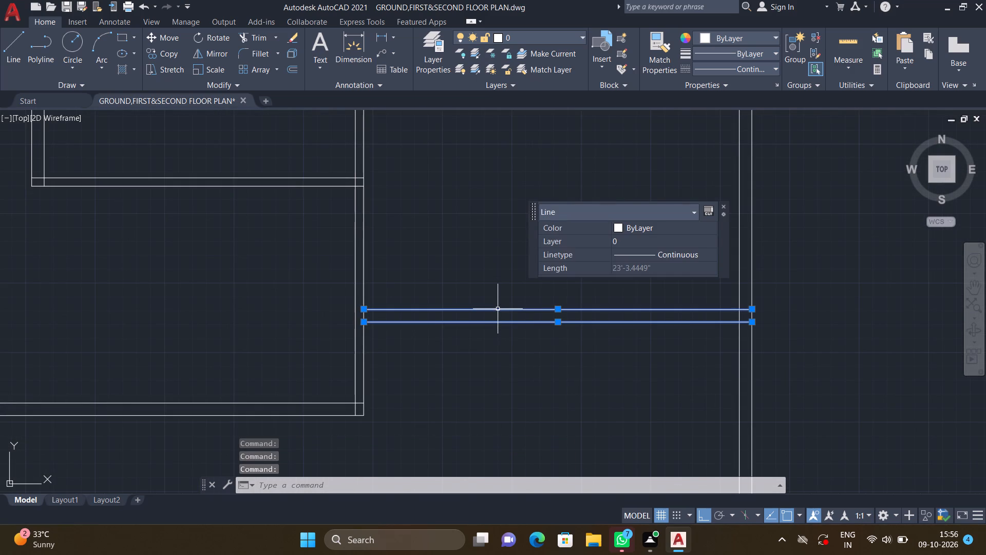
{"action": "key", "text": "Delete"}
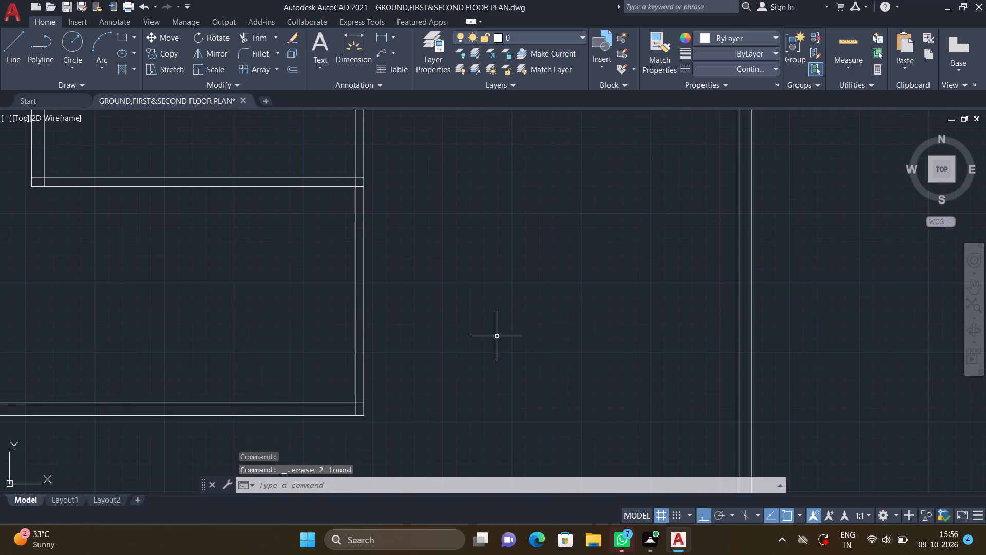
Draw a horizontal line about 22'-5" long from the partition's right line to the inner line of the right wall.
{"action": "key", "text": "l"}
{"action": "key", "text": "Return"}
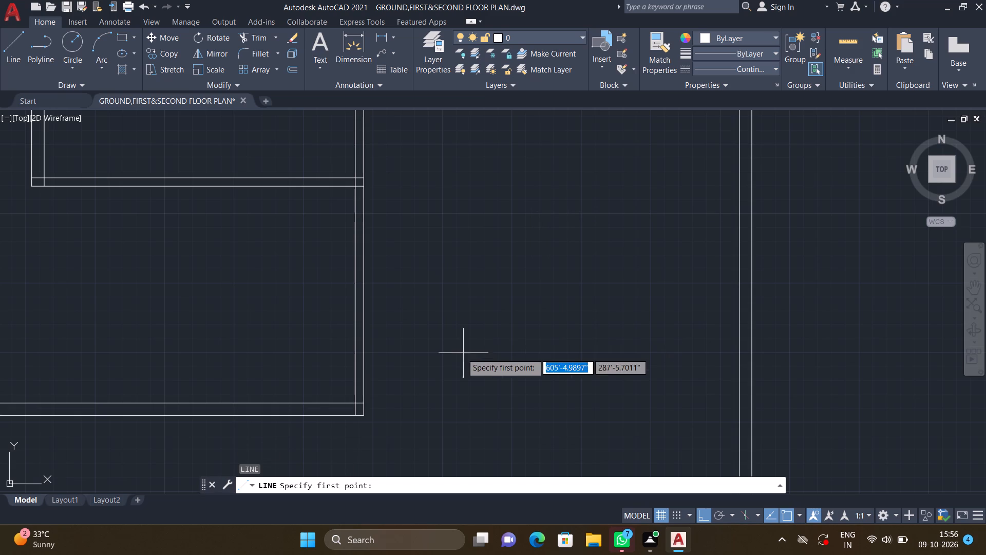
{"action": "scroll", "coordinate": [356, 358], "scroll_direction": "up", "scroll_amount": 1}
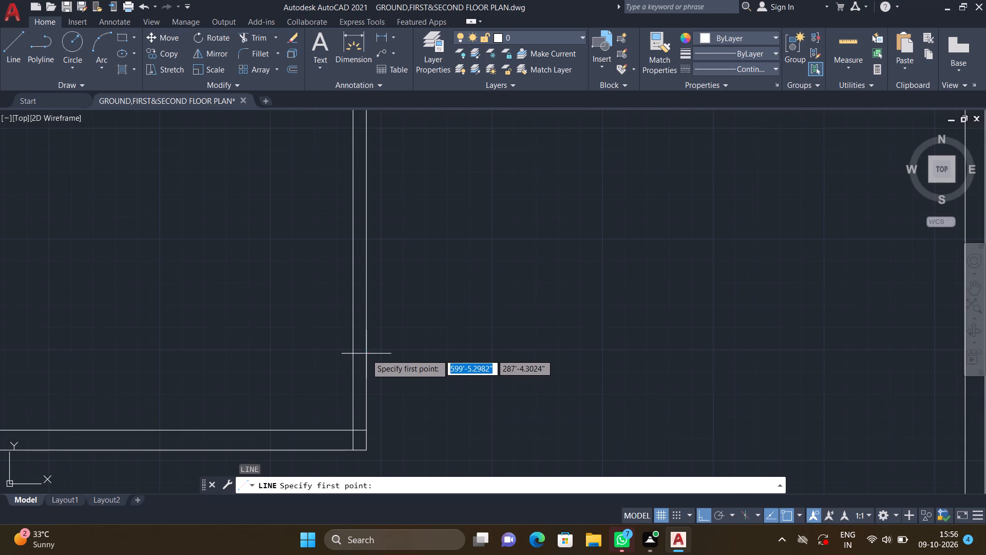
{"action": "double_click", "coordinate": [368, 361]}
{"action": "scroll", "coordinate": [524, 385], "scroll_direction": "down", "scroll_amount": 3}
{"action": "middle_click_drag", "start_coordinate": [600, 384], "coordinate": [542, 359]}
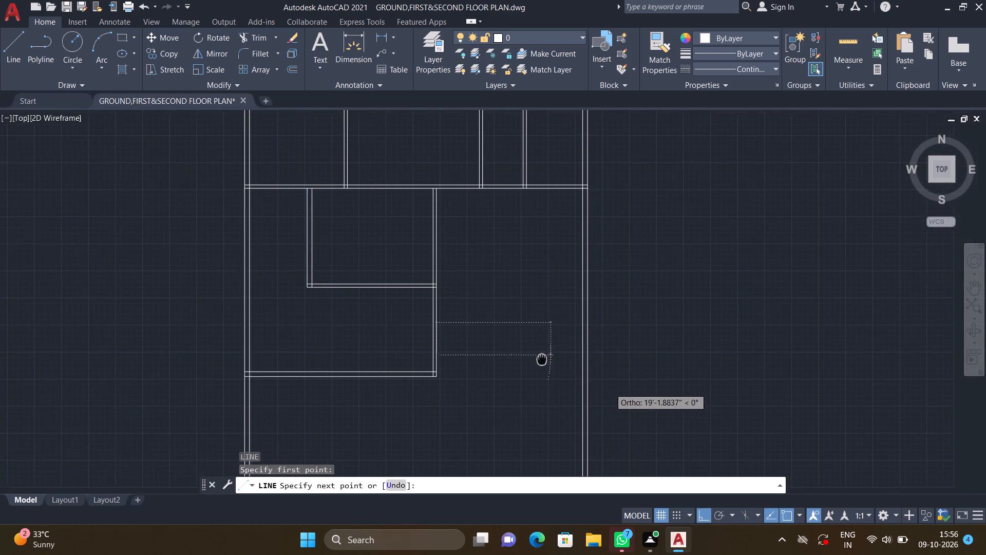
{"action": "scroll", "coordinate": [564, 359], "scroll_direction": "up", "scroll_amount": 3}
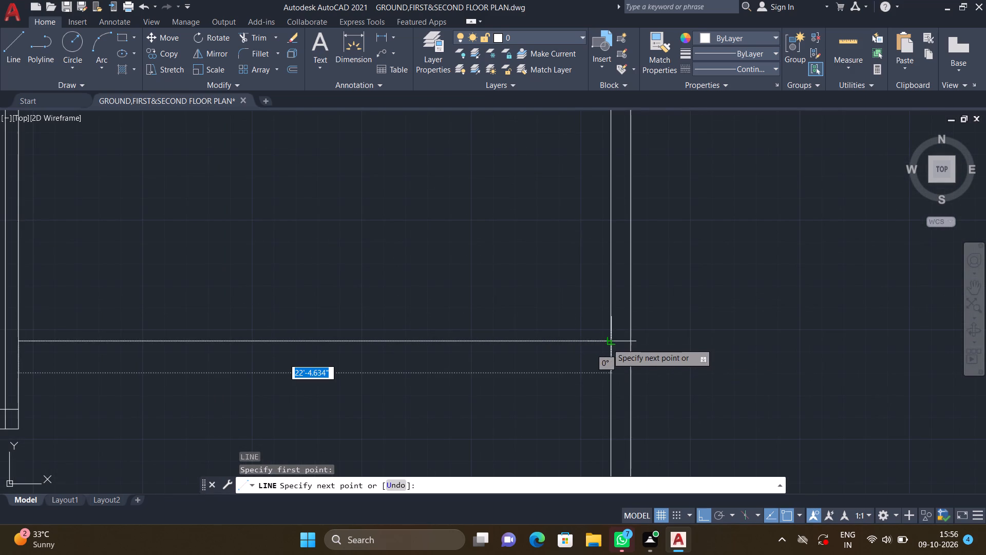
{"action": "double_click", "coordinate": [609, 340]}
{"action": "key", "text": "Return"}
{"action": "scroll", "coordinate": [465, 388], "scroll_direction": "down", "scroll_amount": 2}
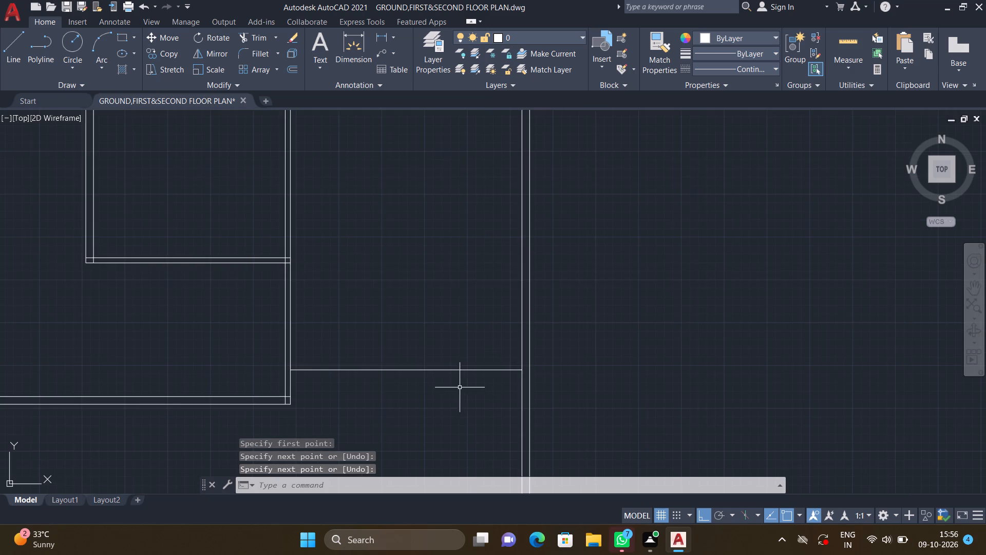
{"action": "middle_click_drag", "start_coordinate": [438, 388], "coordinate": [522, 367]}
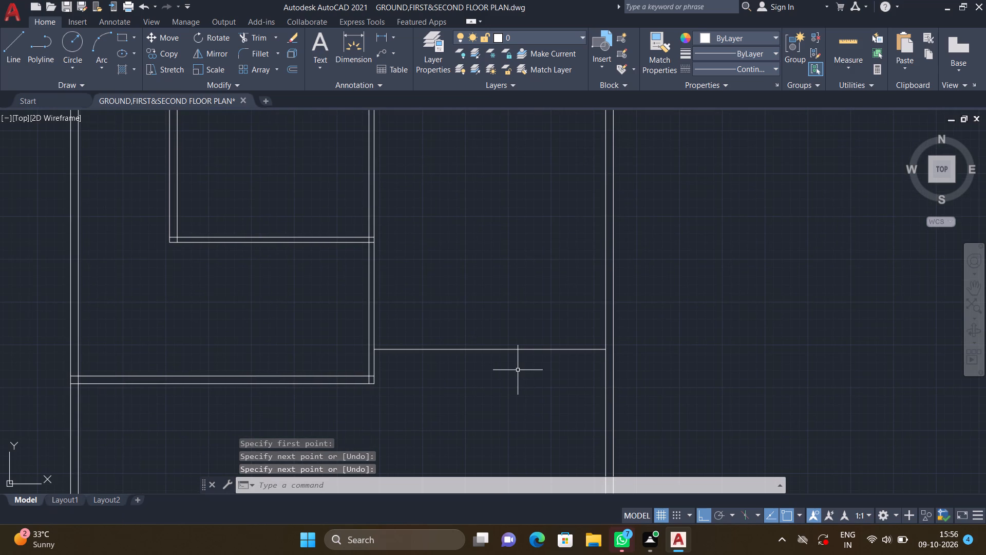
Offset the new horizontal line 9" downward to form the room's bottom wall.
{"action": "key", "text": "o"}
{"action": "key", "text": "Return"}
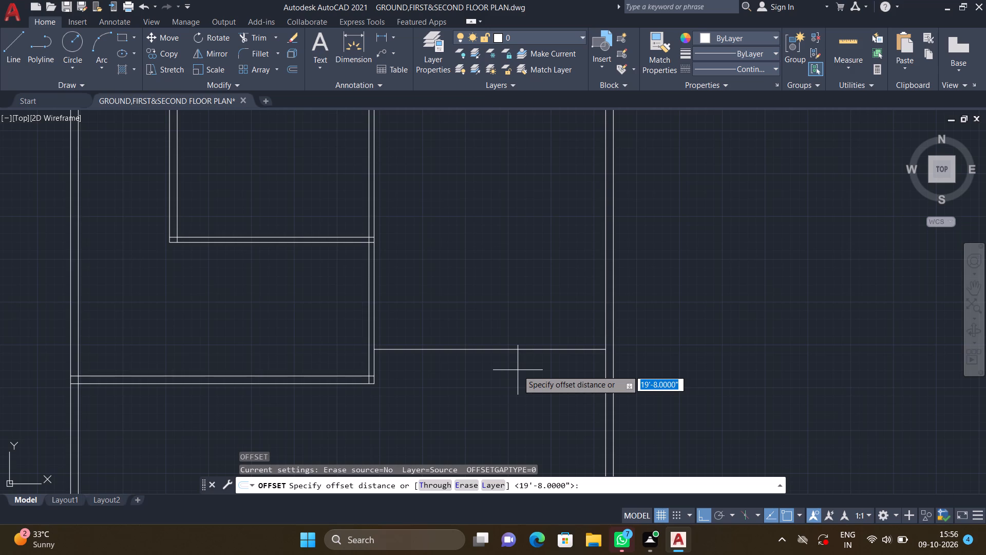
{"action": "type", "text": "9\""}
{"action": "key", "text": "Return"}
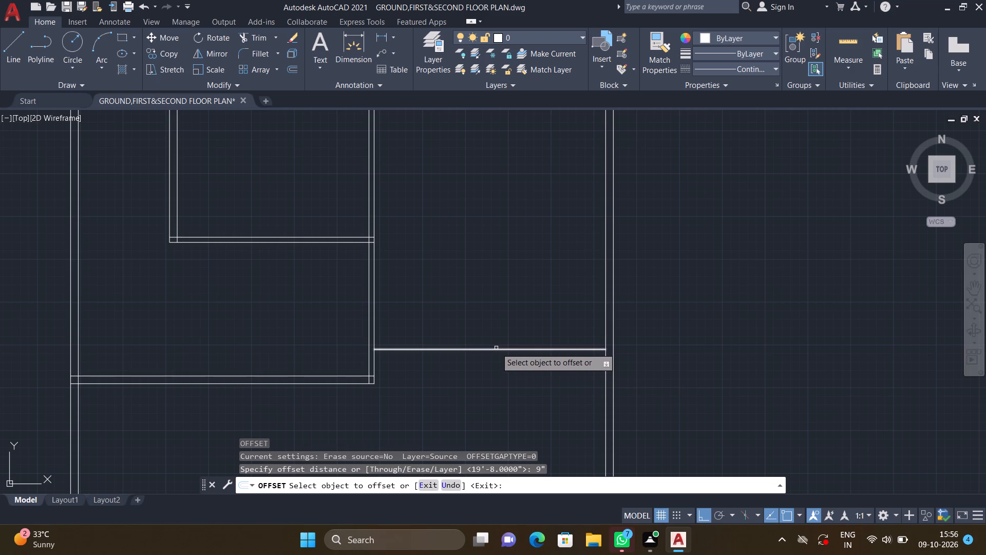
{"action": "left_click", "coordinate": [496, 348]}
{"action": "left_click", "coordinate": [507, 384]}
{"action": "key", "text": "Return"}
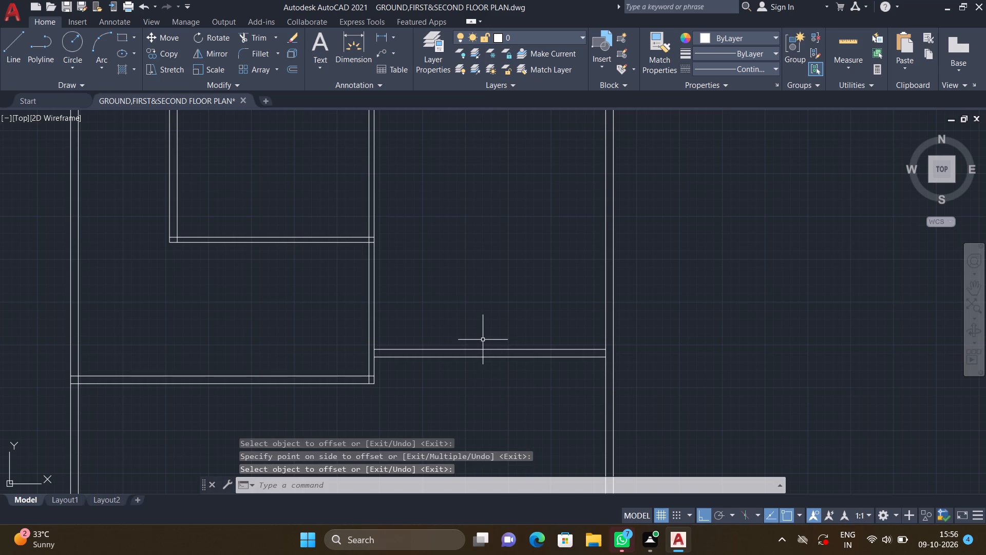
Offset the upper line of the right room's bottom wall 19'8" upward.
{"action": "scroll", "coordinate": [482, 340], "scroll_direction": "down", "scroll_amount": 2}
{"action": "middle_click_drag", "start_coordinate": [473, 325], "coordinate": [470, 348]}
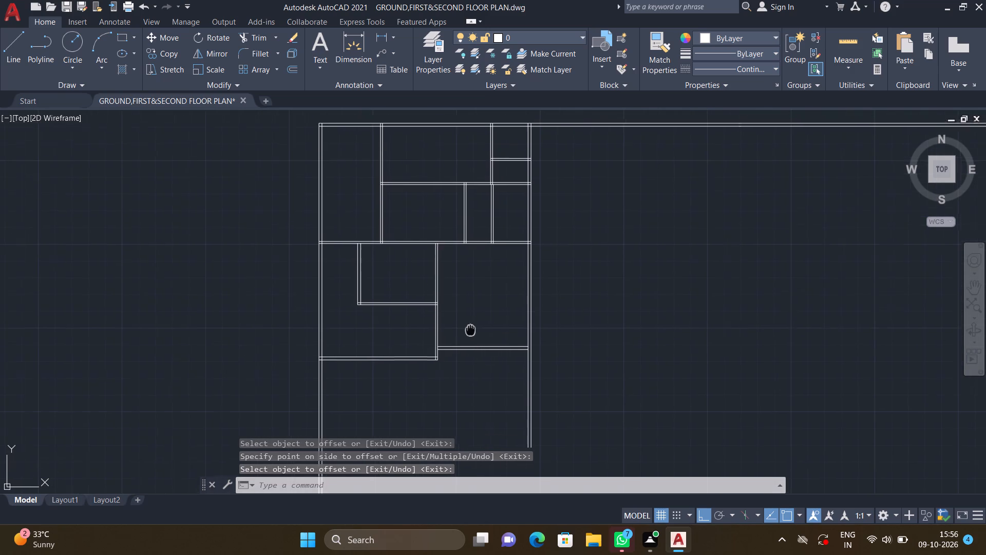
{"action": "middle_click_drag", "start_coordinate": [470, 348], "coordinate": [472, 373]}
{"action": "key", "text": "o"}
{"action": "key", "text": "Return"}
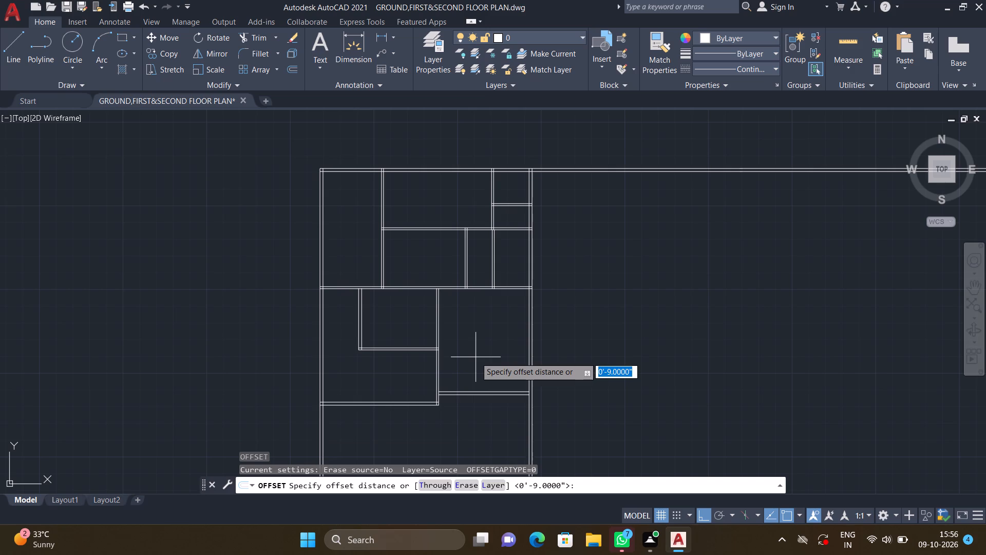
{"action": "type", "text": "19'"}
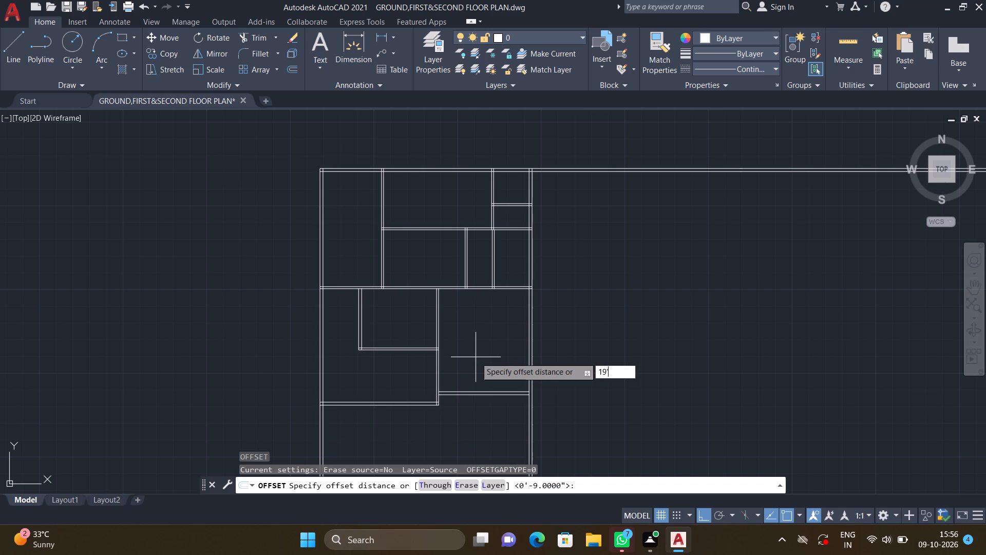
{"action": "key", "text": "9"}
{"action": "key", "text": "BackSpace"}
{"action": "type", "text": "8\""}
{"action": "key", "text": "Return"}
{"action": "scroll", "coordinate": [459, 392], "scroll_direction": "up", "scroll_amount": 2}
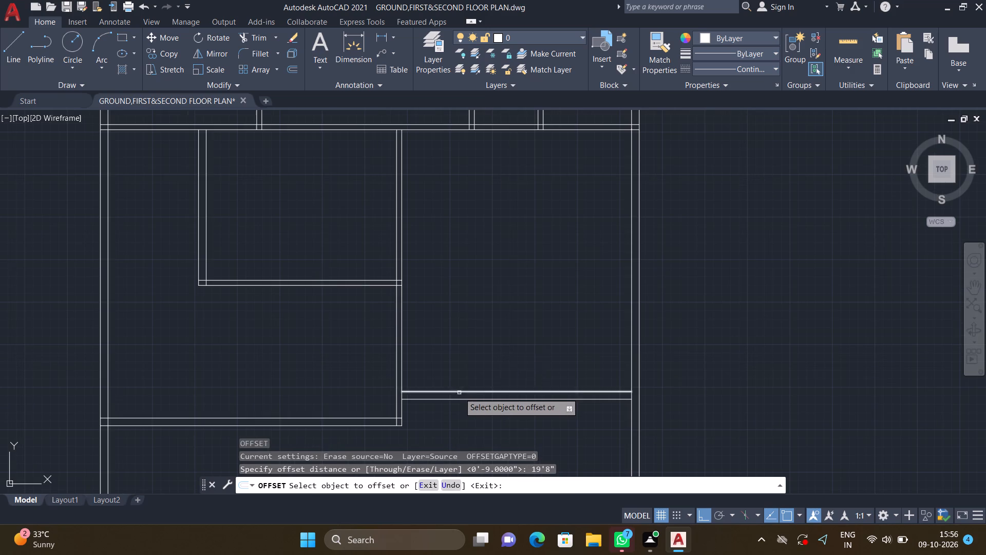
{"action": "left_click", "coordinate": [460, 392]}
{"action": "left_click", "coordinate": [469, 288]}
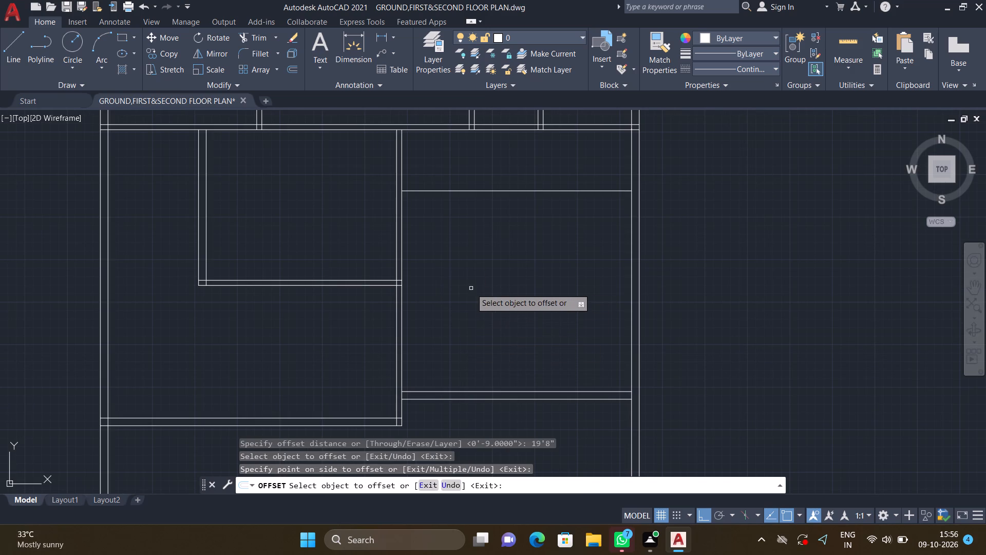
{"action": "key", "text": "Return"}
Offset the new upper horizontal line in the right room 6" downward to form a wall.
{"action": "key", "text": "o"}
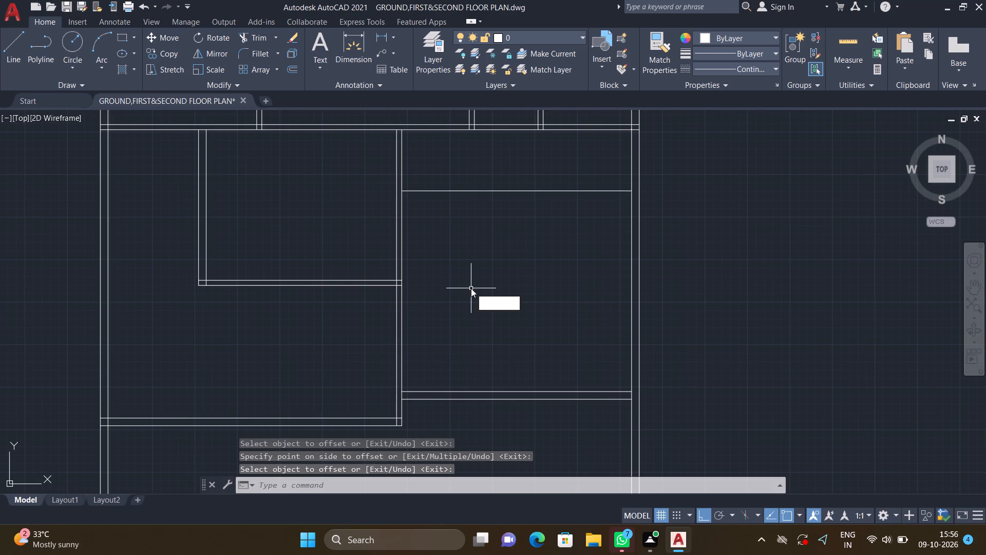
{"action": "key", "text": "Return"}
{"action": "key", "text": "6"}
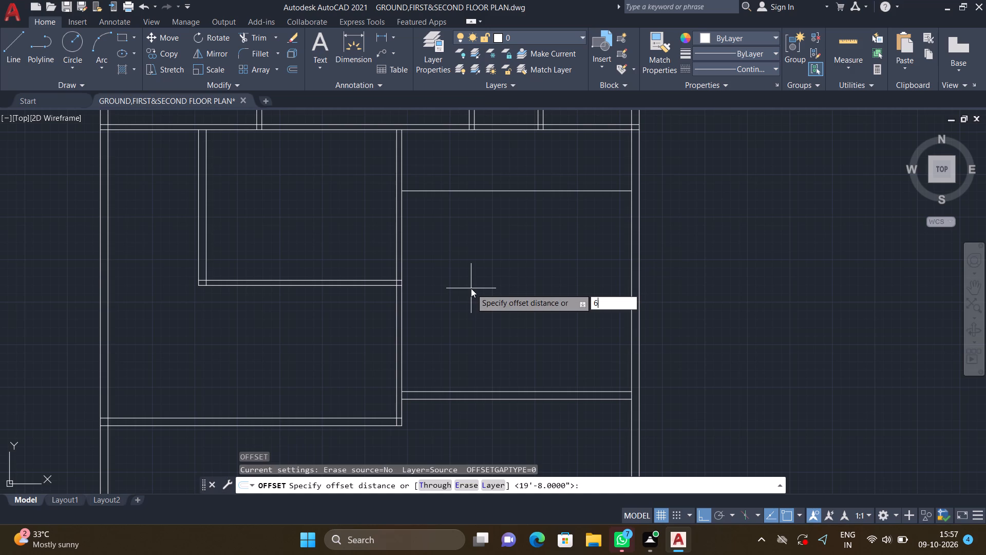
{"action": "key", "text": "shift+quotedbl"}
{"action": "key", "text": "Return"}
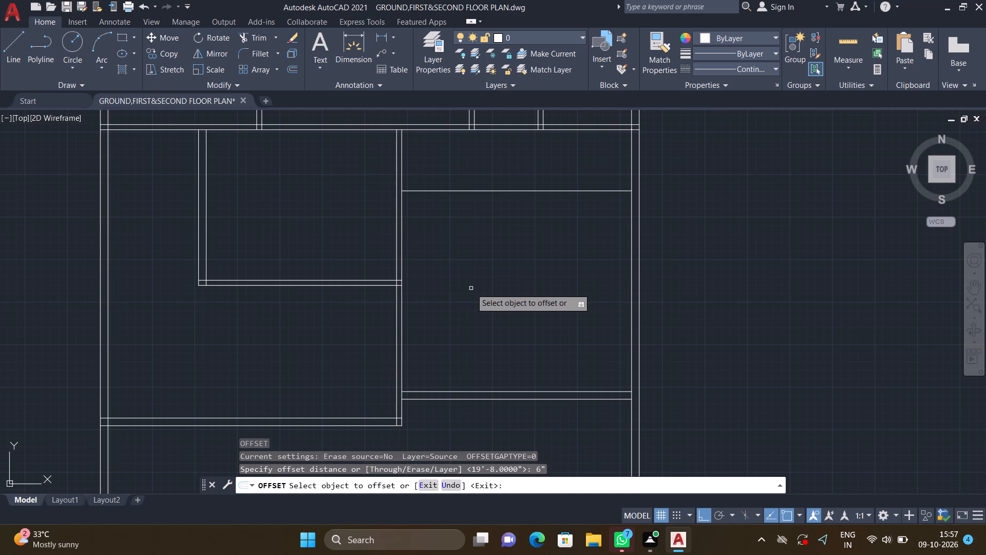
{"action": "double_click", "coordinate": [482, 190]}
{"action": "left_click", "coordinate": [491, 235]}
{"action": "key", "text": "Return"}
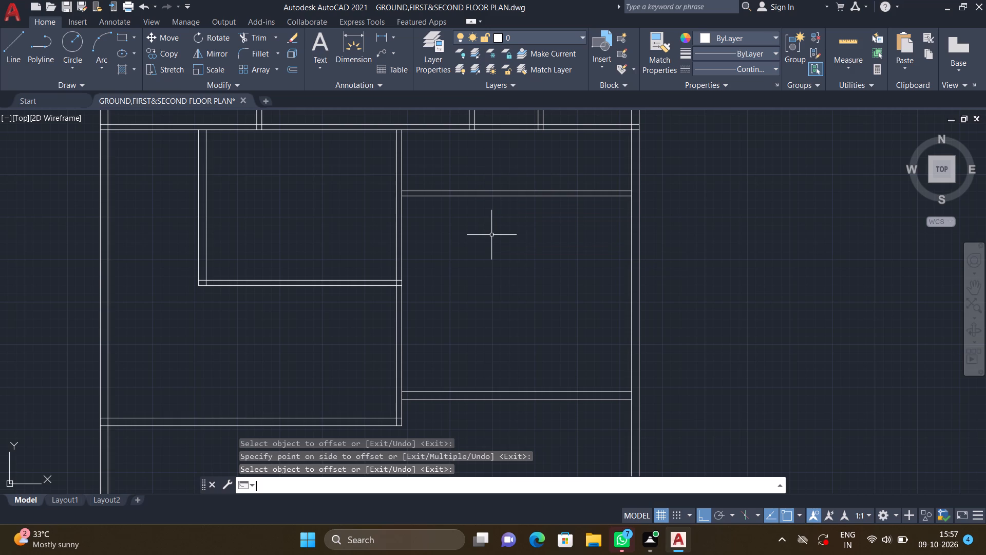
Draw connected lines from the left room's bottom-left outer wall corner, about 5'-8" outward to the left and about 10' down.
{"action": "scroll", "coordinate": [458, 249], "scroll_direction": "down", "scroll_amount": 1}
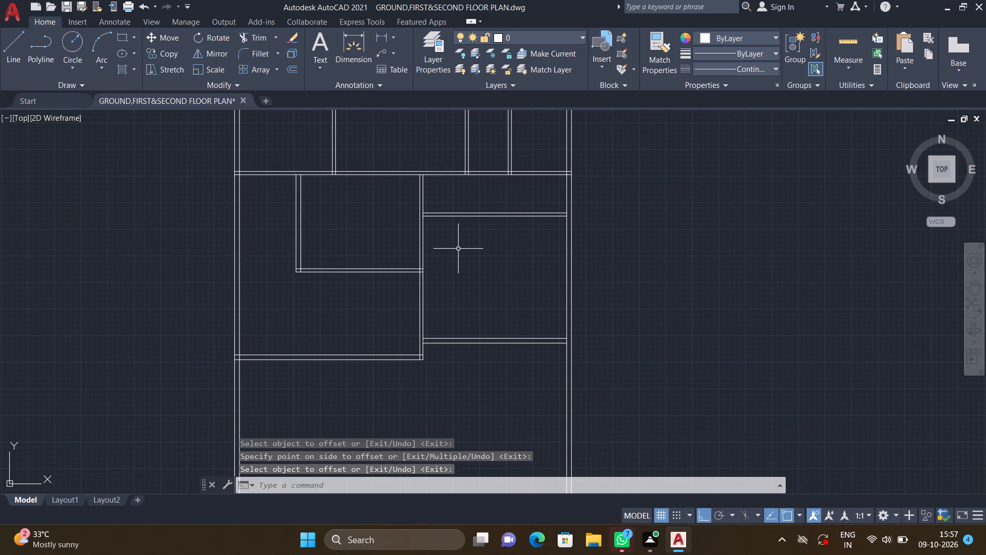
{"action": "scroll", "coordinate": [464, 282], "scroll_direction": "down", "scroll_amount": 1}
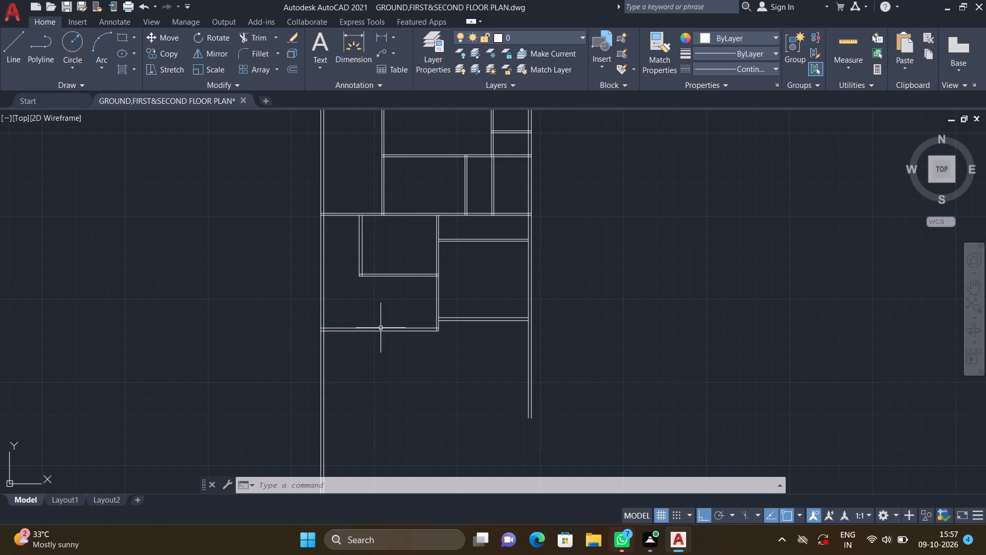
{"action": "middle_click_drag", "start_coordinate": [386, 342], "coordinate": [445, 341]}
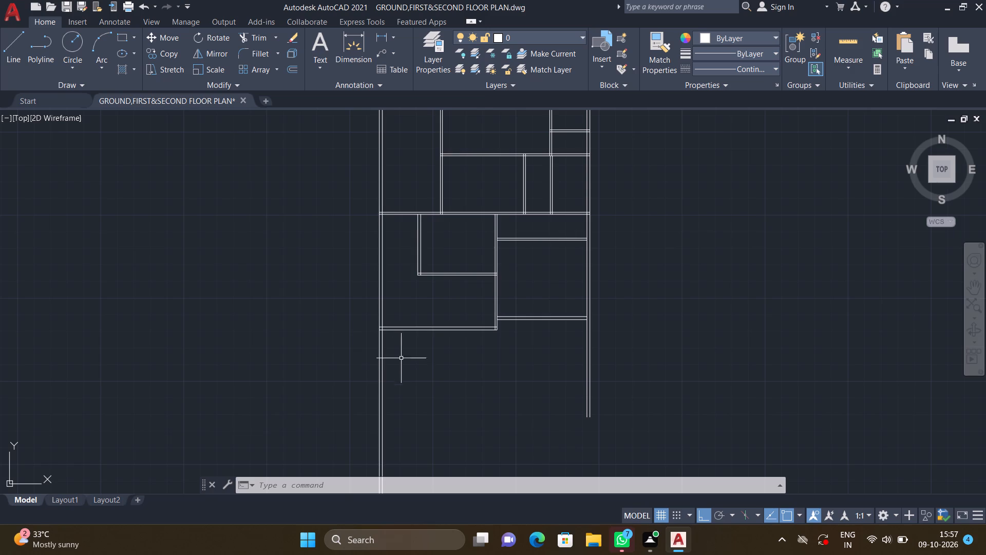
{"action": "key", "text": "l"}
{"action": "key", "text": "Return"}
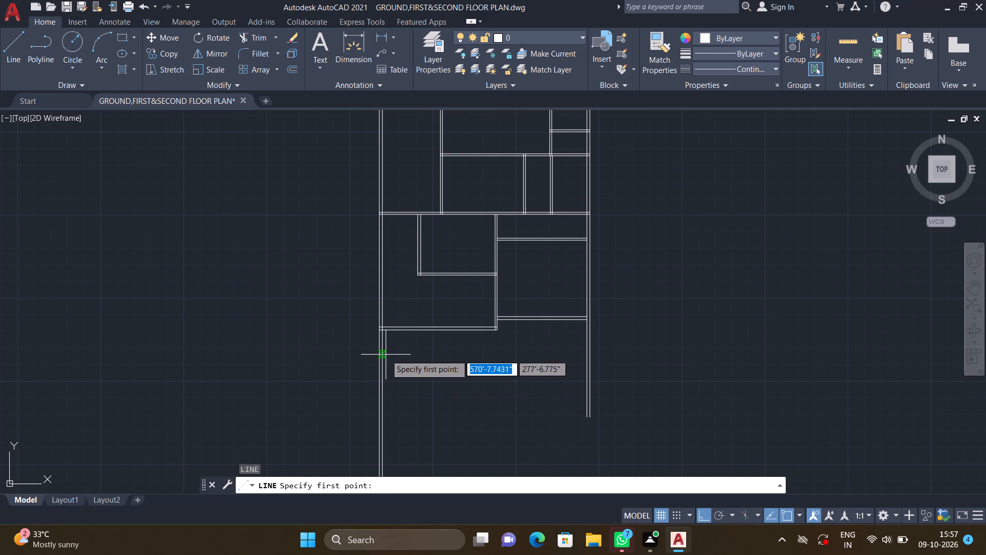
{"action": "scroll", "coordinate": [375, 337], "scroll_direction": "up", "scroll_amount": 1}
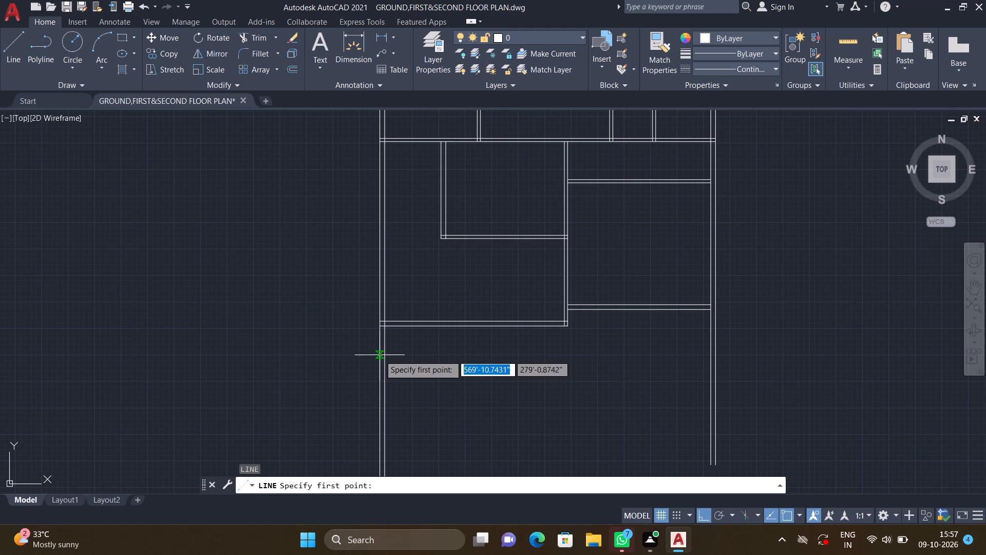
{"action": "scroll", "coordinate": [384, 343], "scroll_direction": "up", "scroll_amount": 3}
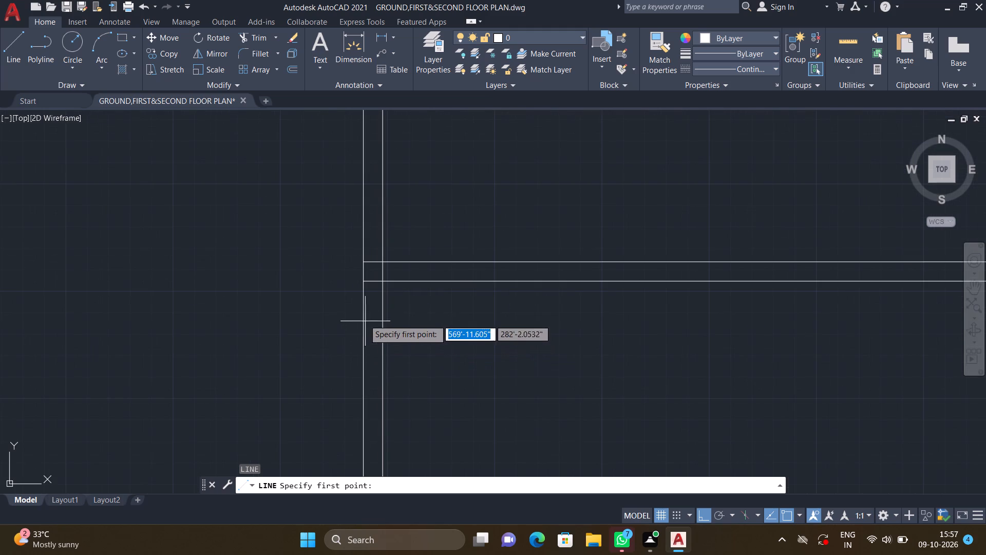
{"action": "left_click", "coordinate": [365, 280]}
{"action": "scroll", "coordinate": [268, 303], "scroll_direction": "down", "scroll_amount": 2}
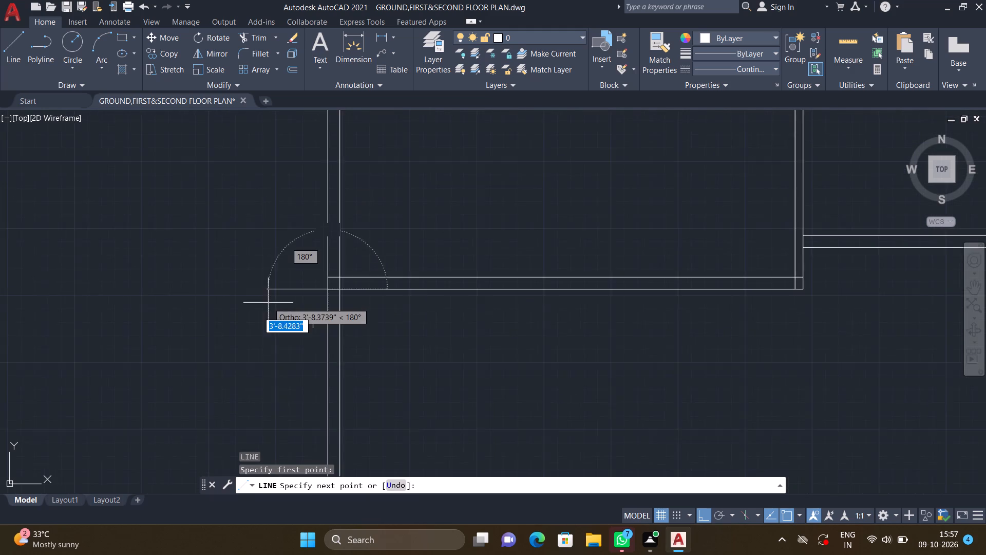
{"action": "middle_click_drag", "start_coordinate": [264, 300], "coordinate": [408, 270]}
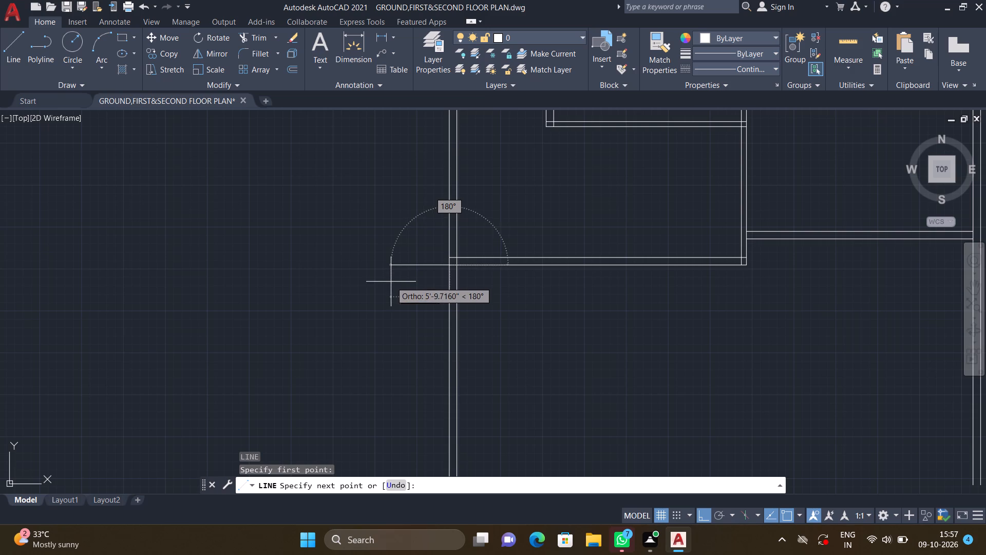
{"action": "scroll", "coordinate": [395, 281], "scroll_direction": "up", "scroll_amount": 1}
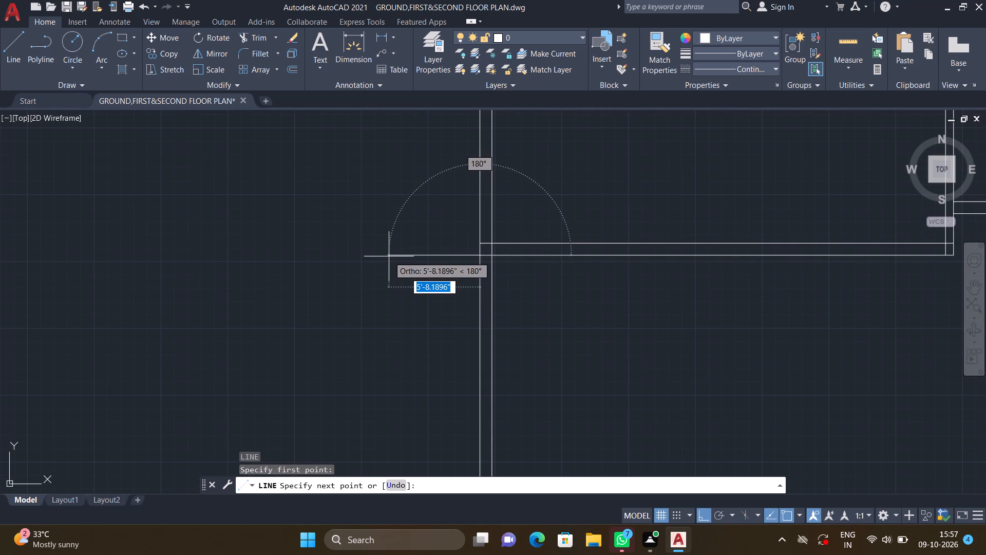
{"action": "left_click", "coordinate": [389, 256]}
{"action": "scroll", "coordinate": [411, 316], "scroll_direction": "down", "scroll_amount": 2}
{"action": "middle_click_drag", "start_coordinate": [395, 331], "coordinate": [383, 312]}
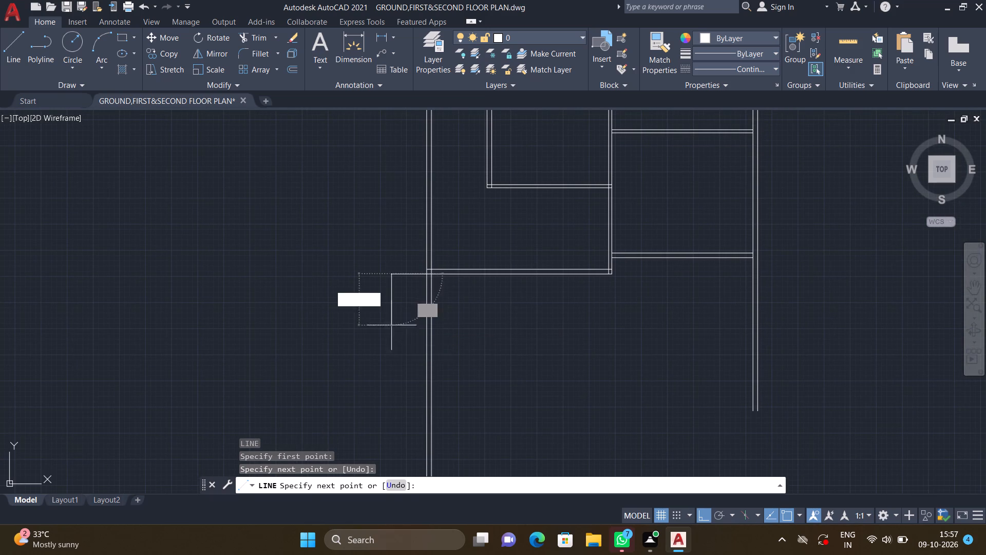
{"action": "scroll", "coordinate": [391, 345], "scroll_direction": "up", "scroll_amount": 2}
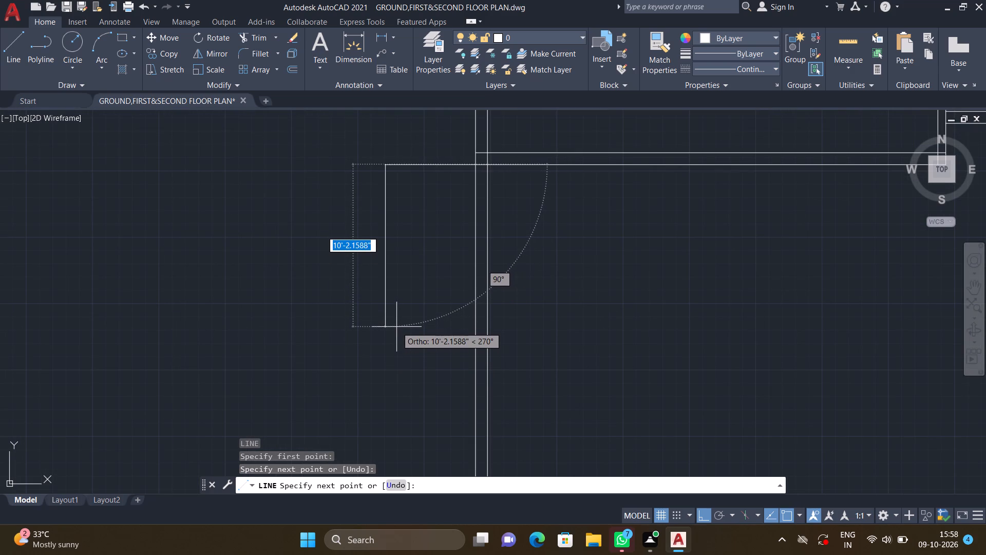
{"action": "left_click", "coordinate": [397, 320]}
Complete the projecting outline with a bottom edge about 67' long, rising level with the right room's lower wall line and joining its right end.
{"action": "scroll", "coordinate": [541, 333], "scroll_direction": "down", "scroll_amount": 2}
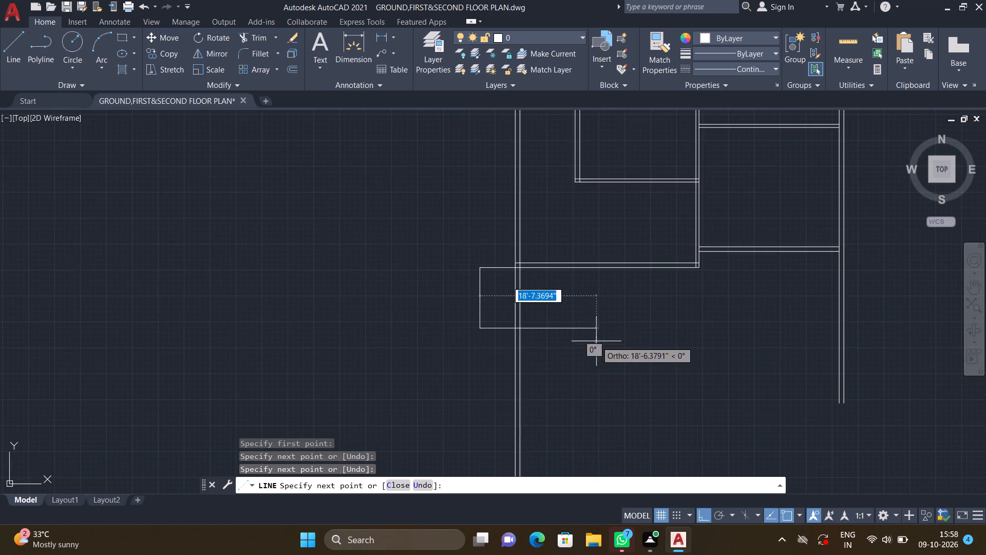
{"action": "middle_click_drag", "start_coordinate": [584, 333], "coordinate": [496, 322]}
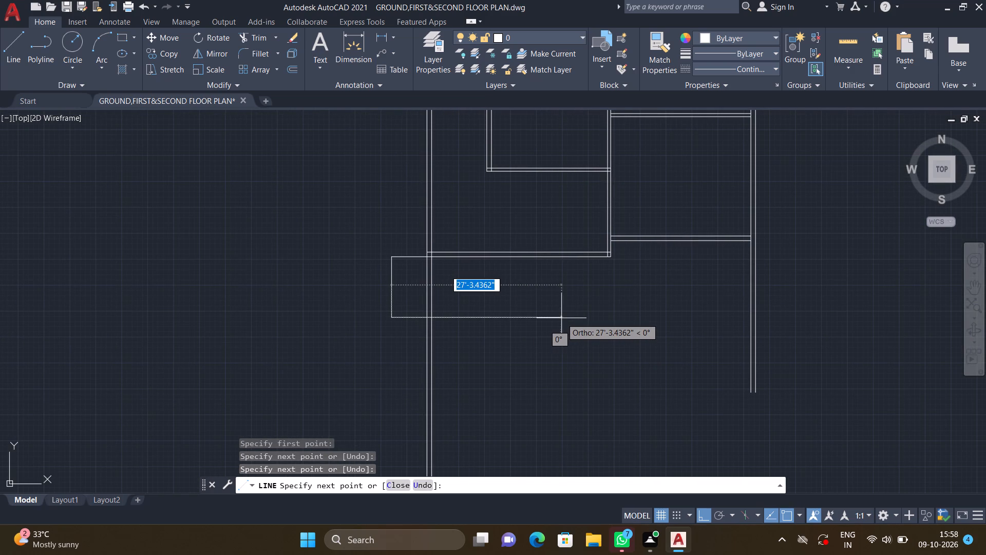
{"action": "middle_click_drag", "start_coordinate": [643, 316], "coordinate": [549, 329]}
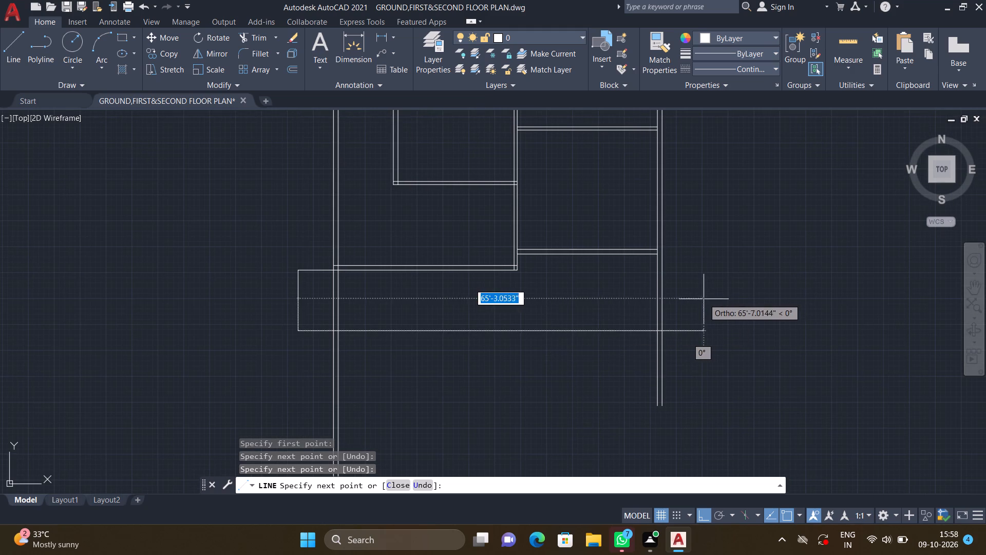
{"action": "scroll", "coordinate": [704, 300], "scroll_direction": "up", "scroll_amount": 1}
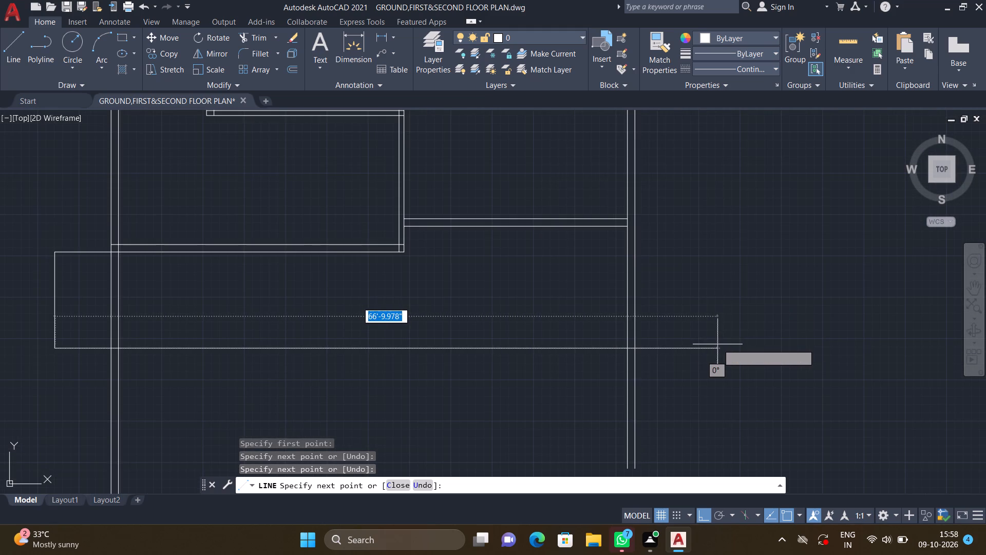
{"action": "left_click", "coordinate": [719, 344]}
{"action": "scroll", "coordinate": [711, 264], "scroll_direction": "down", "scroll_amount": 1}
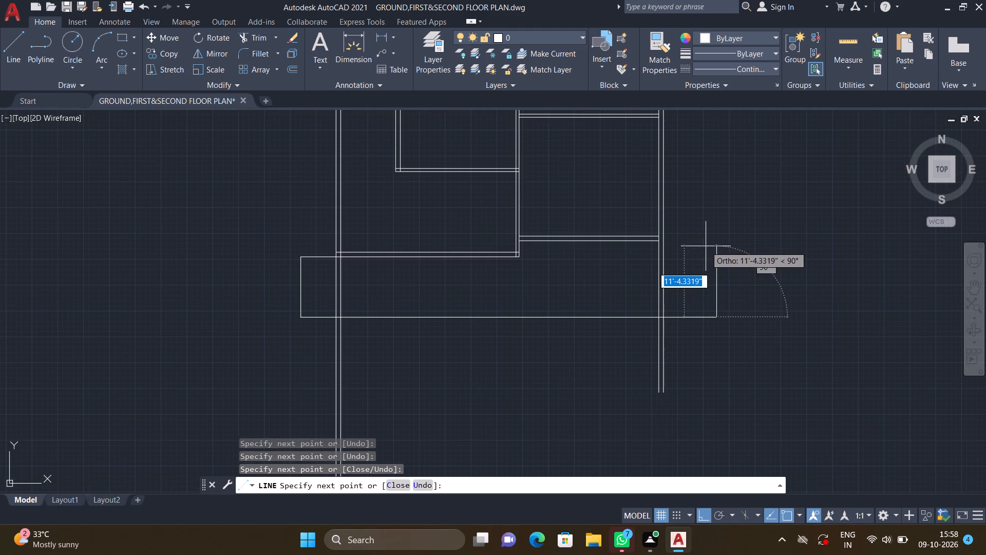
{"action": "scroll", "coordinate": [705, 243], "scroll_direction": "up", "scroll_amount": 3}
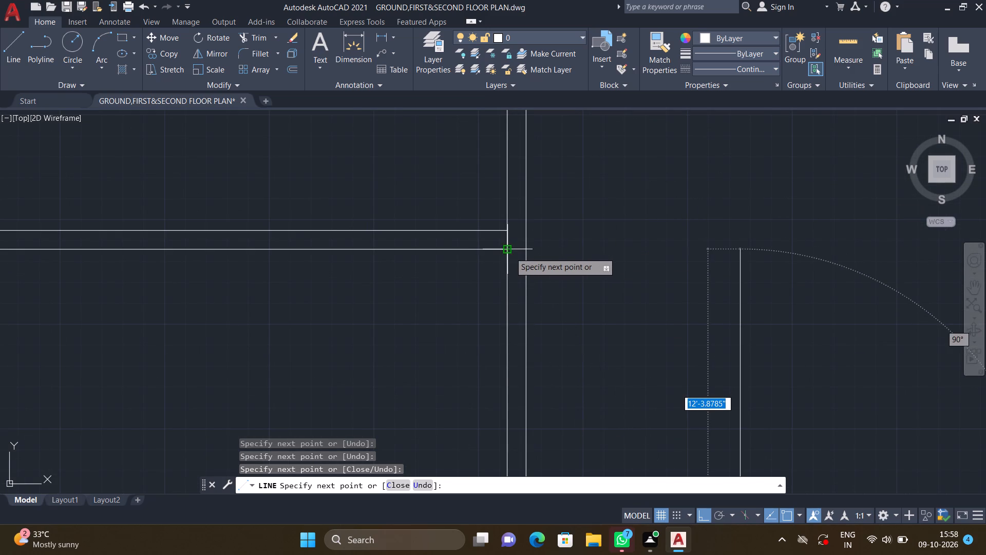
{"action": "left_click", "coordinate": [739, 250]}
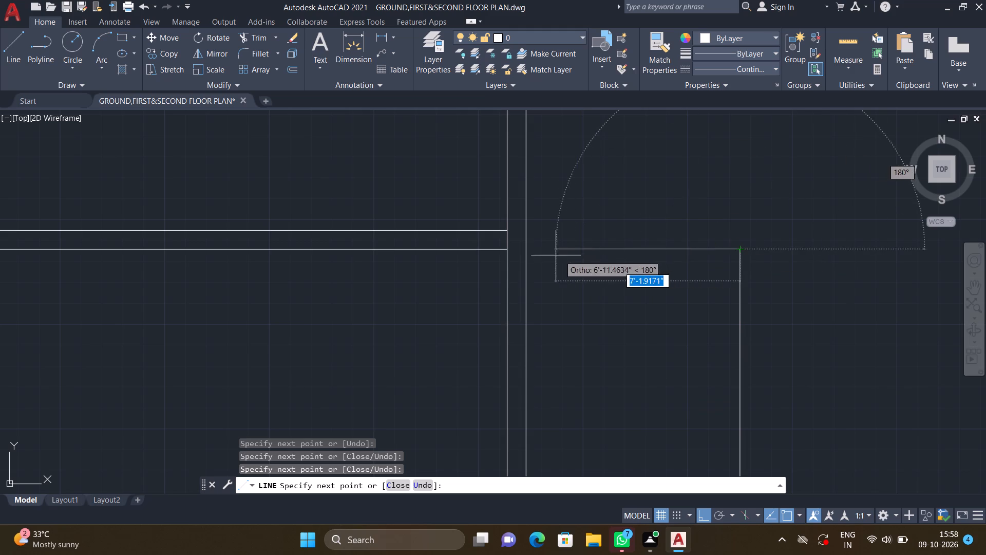
{"action": "scroll", "coordinate": [544, 256], "scroll_direction": "up", "scroll_amount": 2}
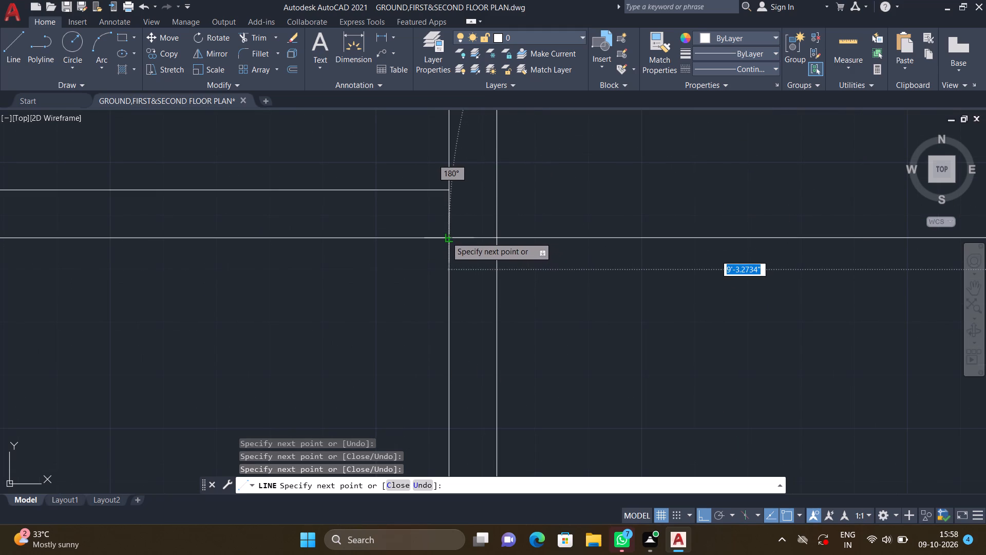
{"action": "left_click", "coordinate": [446, 236]}
{"action": "key", "text": "Return"}
Draw a horizontal line about 67' long from the midpoint of the projecting outline's left edge across to its right edge.
{"action": "scroll", "coordinate": [448, 228], "scroll_direction": "down", "scroll_amount": 4}
{"action": "middle_click_drag", "start_coordinate": [429, 299], "coordinate": [547, 307]}
{"action": "scroll", "coordinate": [548, 309], "scroll_direction": "down", "scroll_amount": 3}
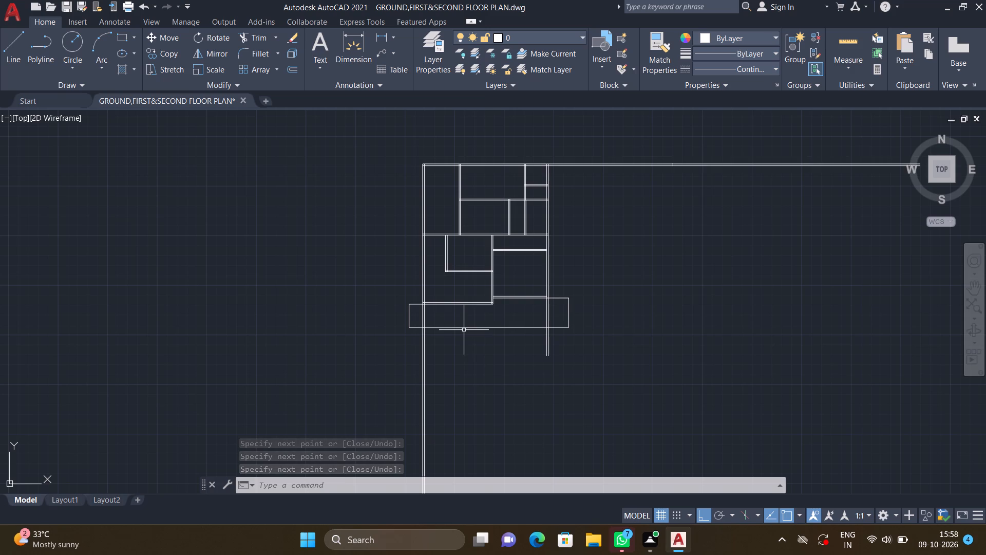
{"action": "scroll", "coordinate": [422, 323], "scroll_direction": "up", "scroll_amount": 2}
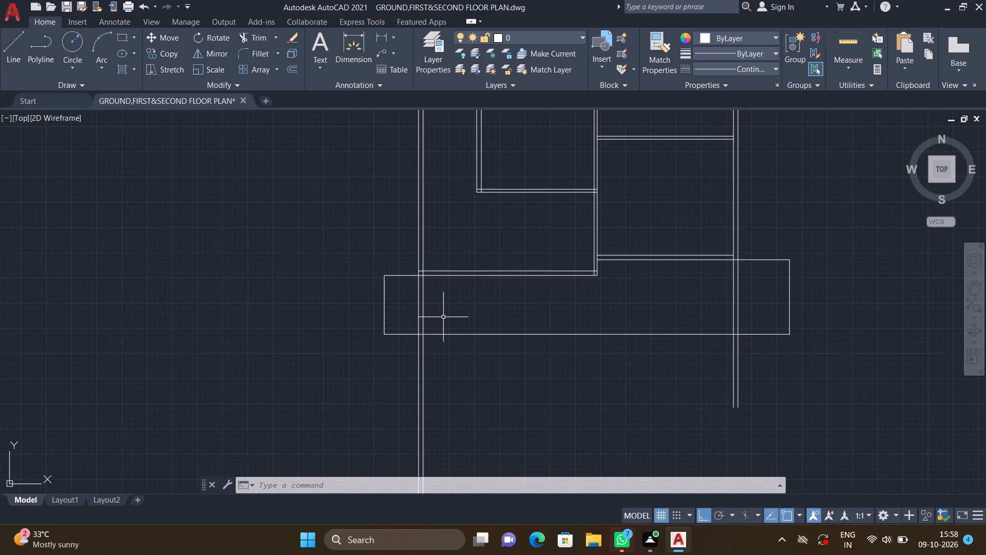
{"action": "middle_click_drag", "start_coordinate": [496, 313], "coordinate": [532, 328]}
{"action": "scroll", "coordinate": [526, 317], "scroll_direction": "up", "scroll_amount": 1}
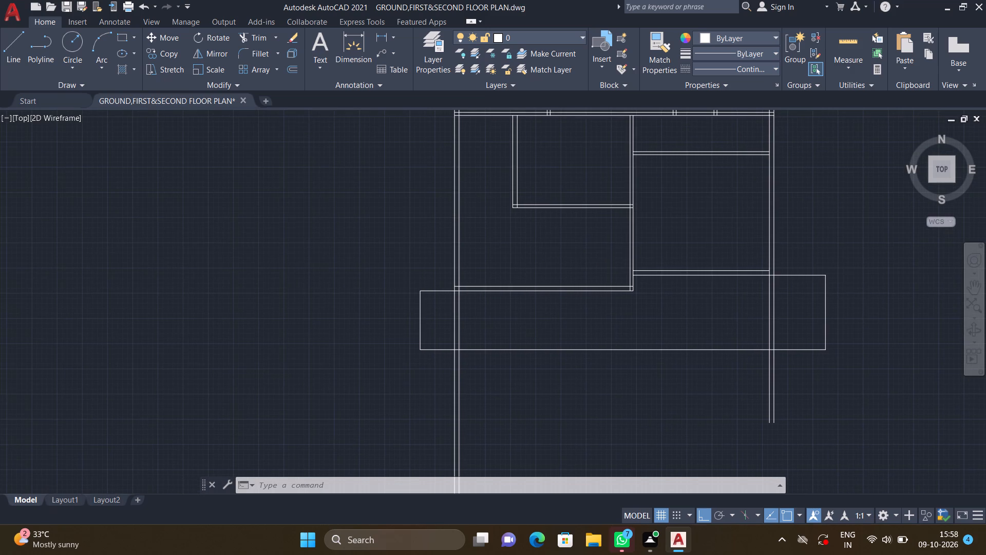
{"action": "key", "text": "l"}
{"action": "key", "text": "Return"}
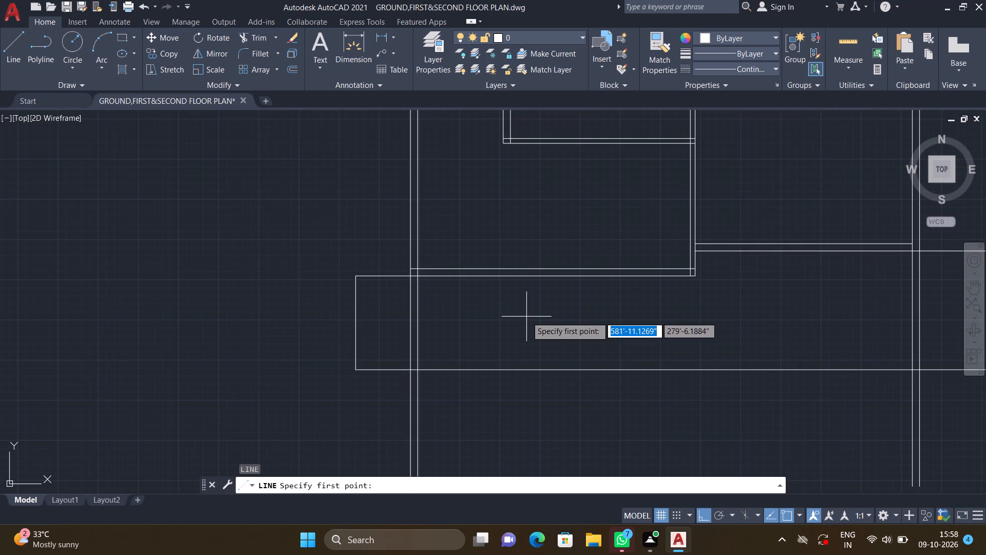
{"action": "scroll", "coordinate": [348, 314], "scroll_direction": "up", "scroll_amount": 1}
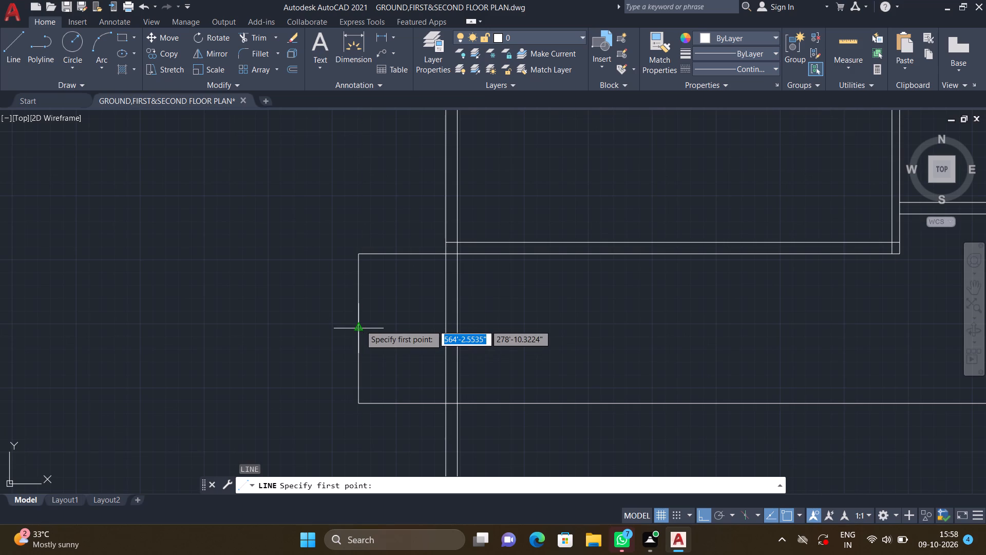
{"action": "left_click", "coordinate": [361, 325]}
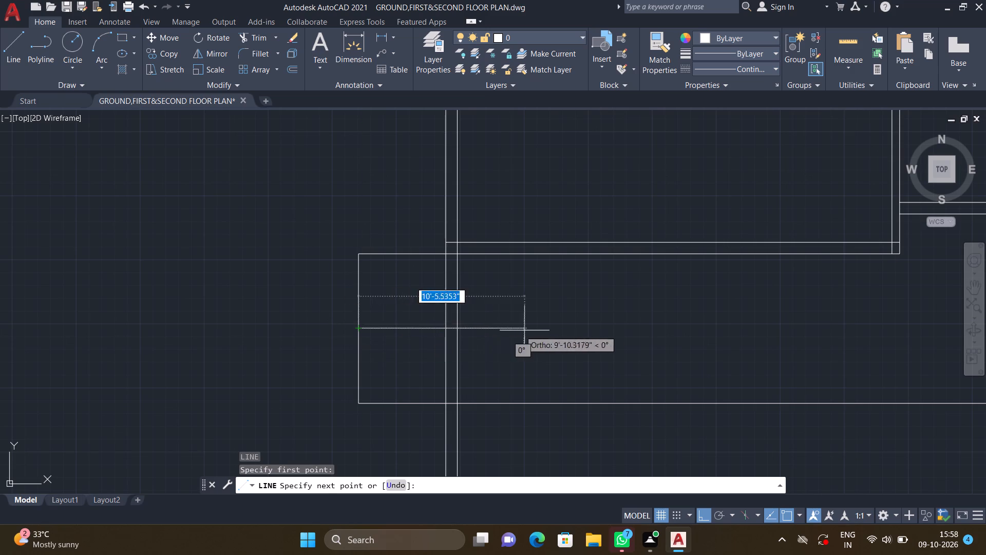
{"action": "scroll", "coordinate": [525, 331], "scroll_direction": "down", "scroll_amount": 2}
{"action": "middle_click_drag", "start_coordinate": [572, 332], "coordinate": [532, 322]}
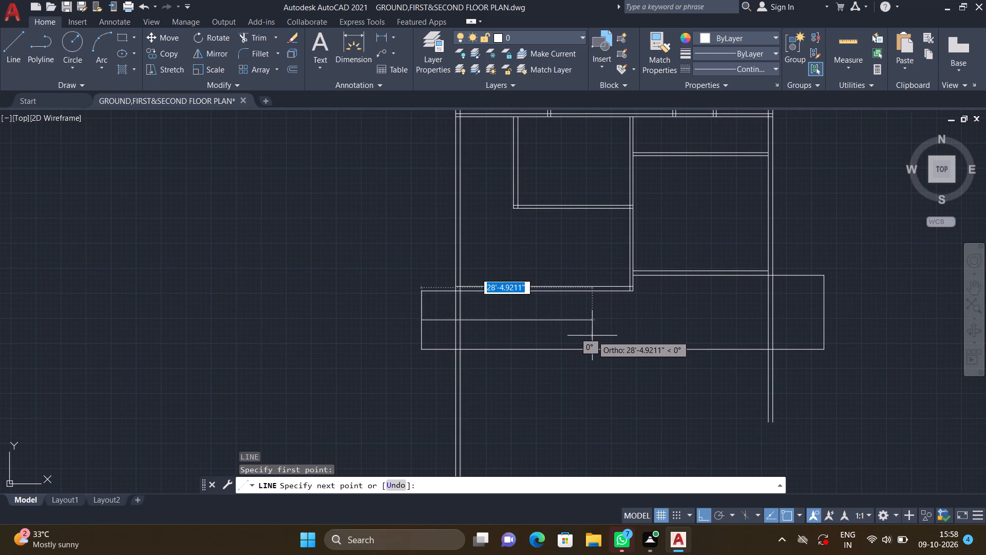
{"action": "middle_click_drag", "start_coordinate": [637, 324], "coordinate": [578, 325]}
{"action": "scroll", "coordinate": [710, 318], "scroll_direction": "up", "scroll_amount": 2}
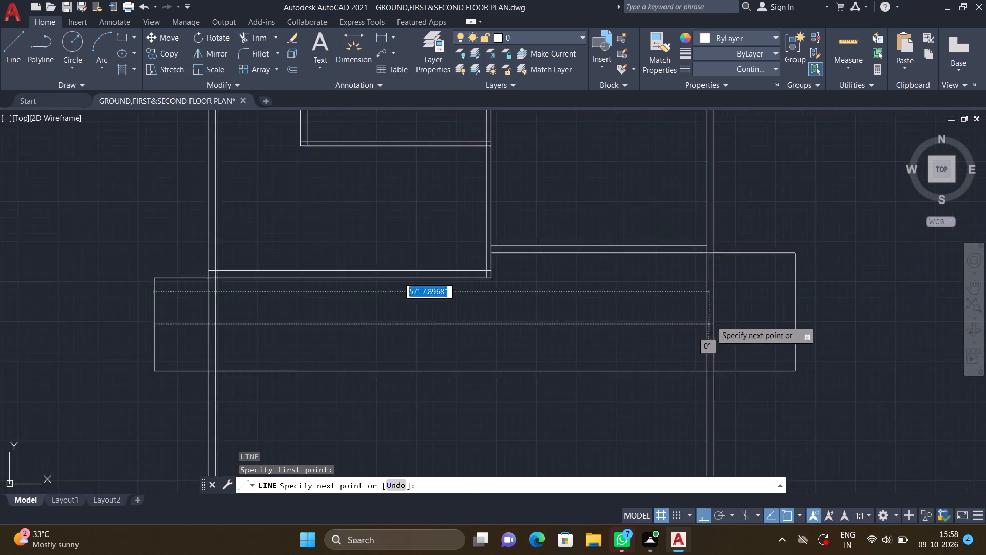
{"action": "left_click", "coordinate": [843, 327]}
{"action": "key", "text": "Return"}
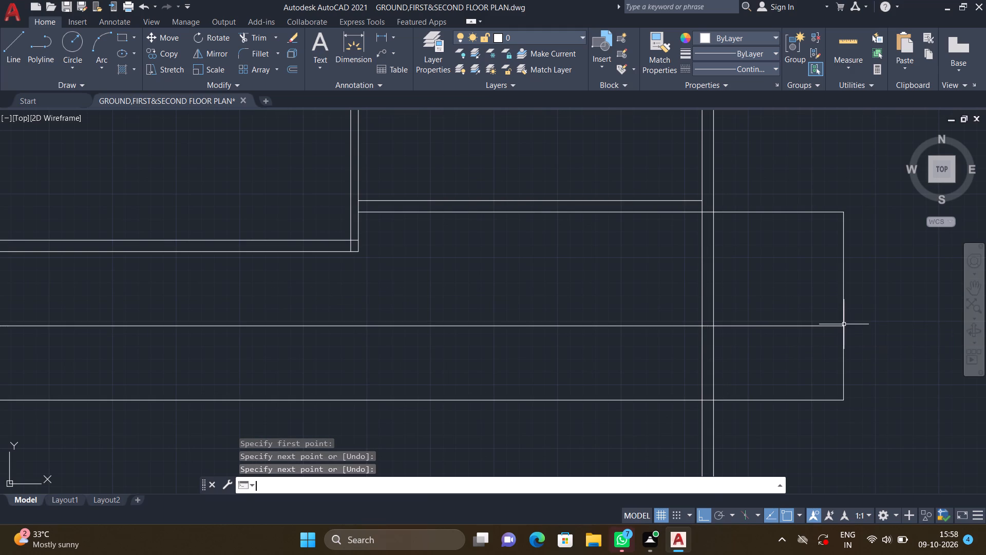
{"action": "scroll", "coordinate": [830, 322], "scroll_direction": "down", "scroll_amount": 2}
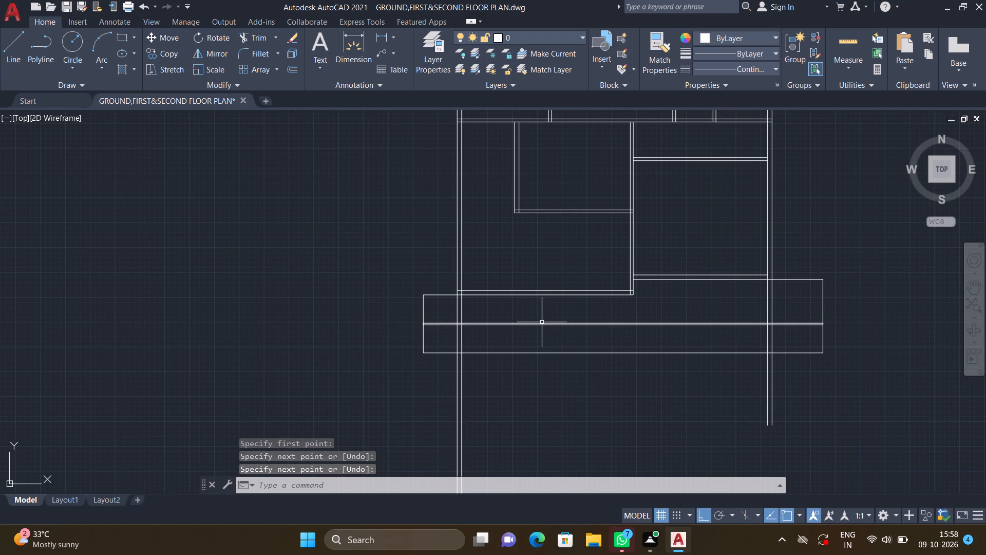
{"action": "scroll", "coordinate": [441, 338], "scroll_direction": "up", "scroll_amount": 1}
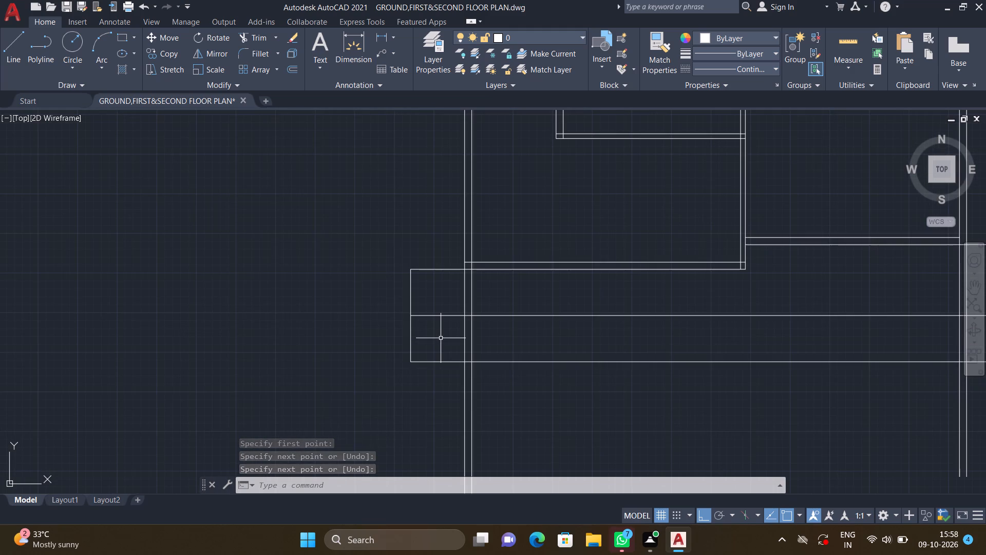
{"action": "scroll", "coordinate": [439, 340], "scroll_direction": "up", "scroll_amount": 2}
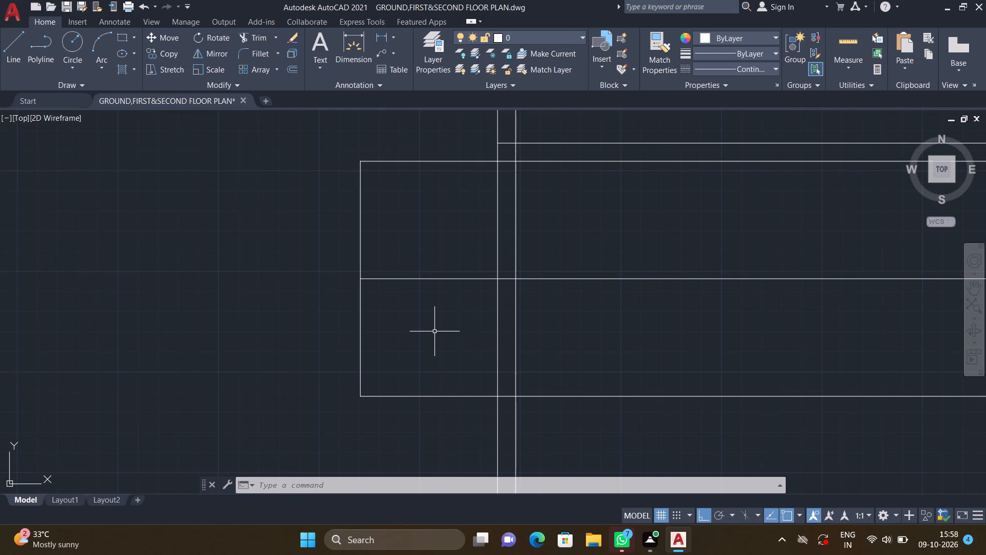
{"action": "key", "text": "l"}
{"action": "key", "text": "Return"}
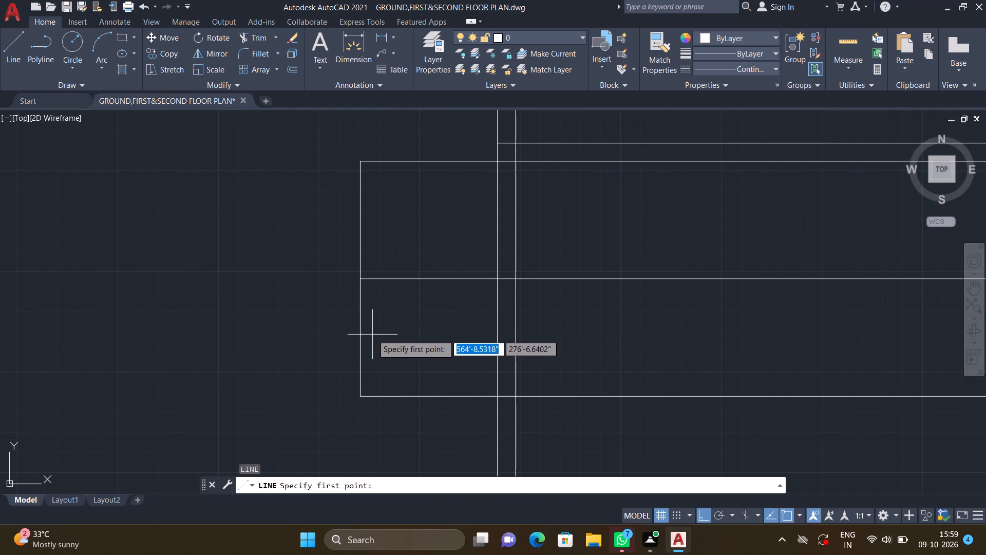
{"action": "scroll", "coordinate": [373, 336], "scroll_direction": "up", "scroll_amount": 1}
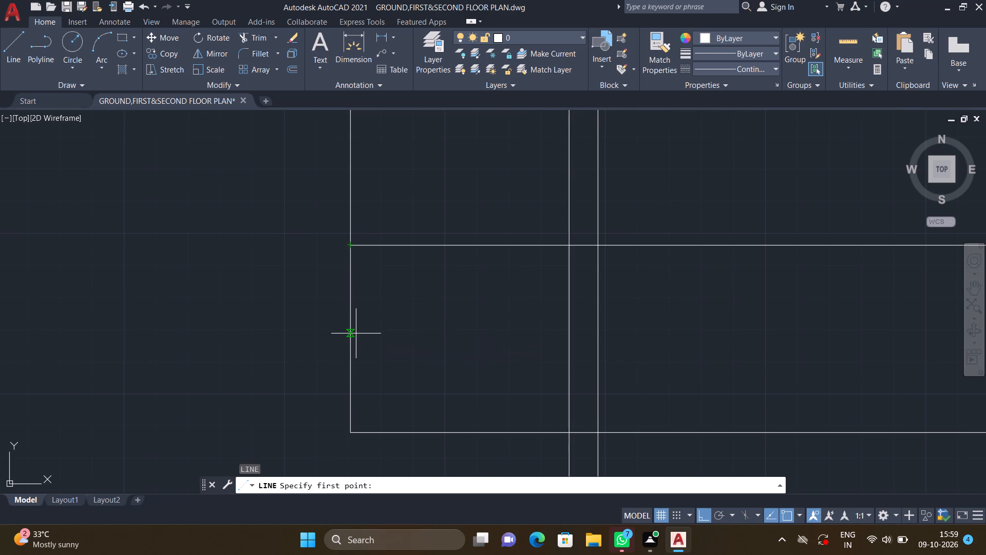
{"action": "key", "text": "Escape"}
Draw a line over the lower half of the outline's left edge, from the dividing line's end to the bottom-left corner.
{"action": "key", "text": "l"}
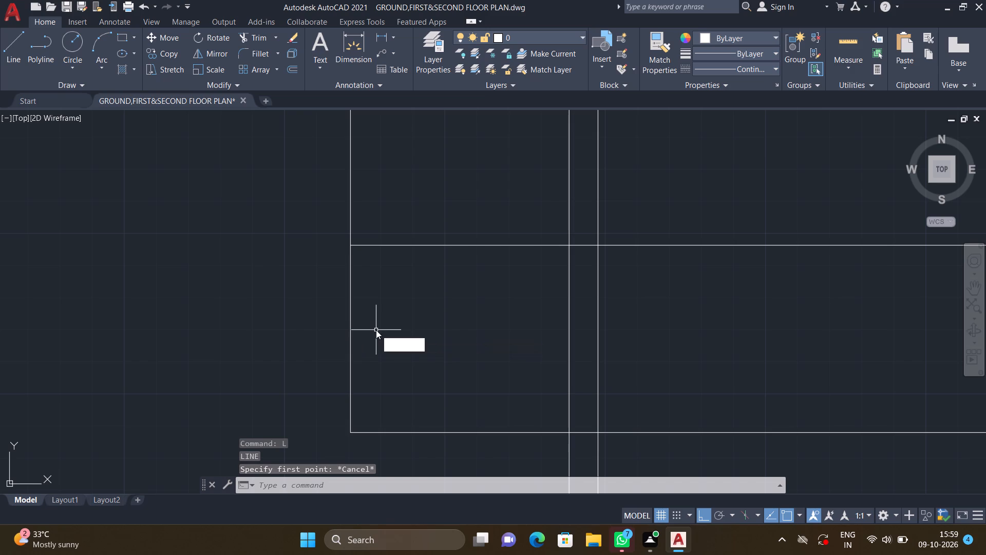
{"action": "key", "text": "Return"}
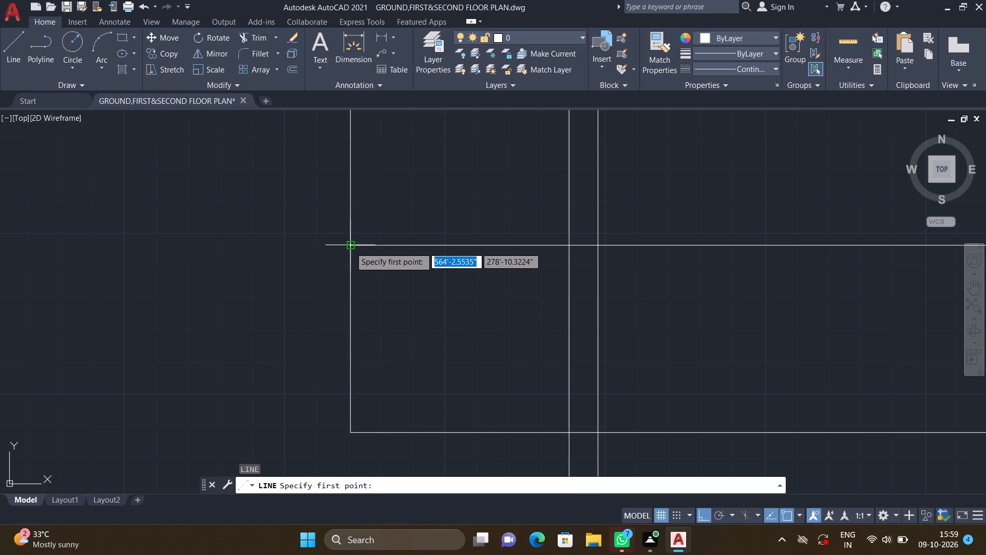
{"action": "left_click", "coordinate": [350, 246]}
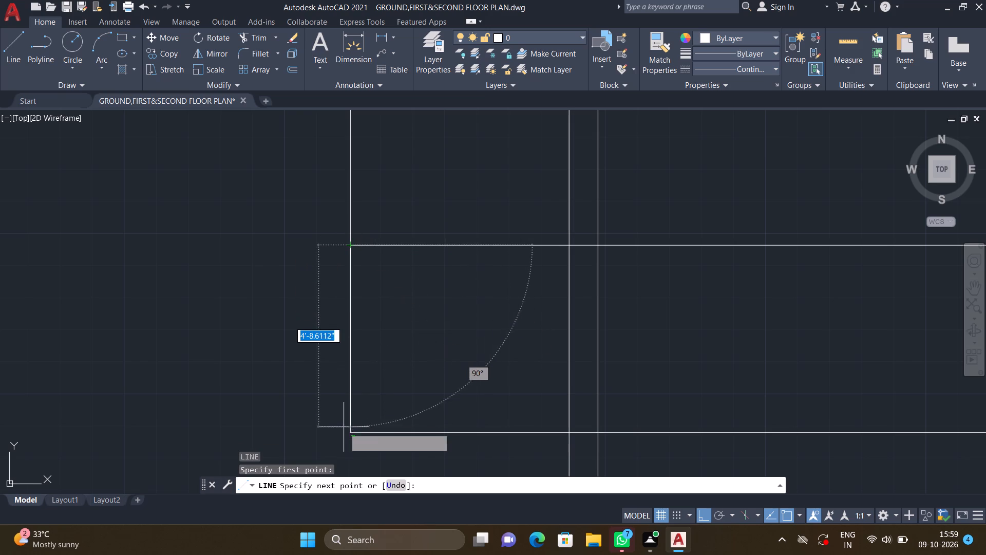
{"action": "double_click", "coordinate": [350, 432]}
{"action": "key", "text": "Return"}
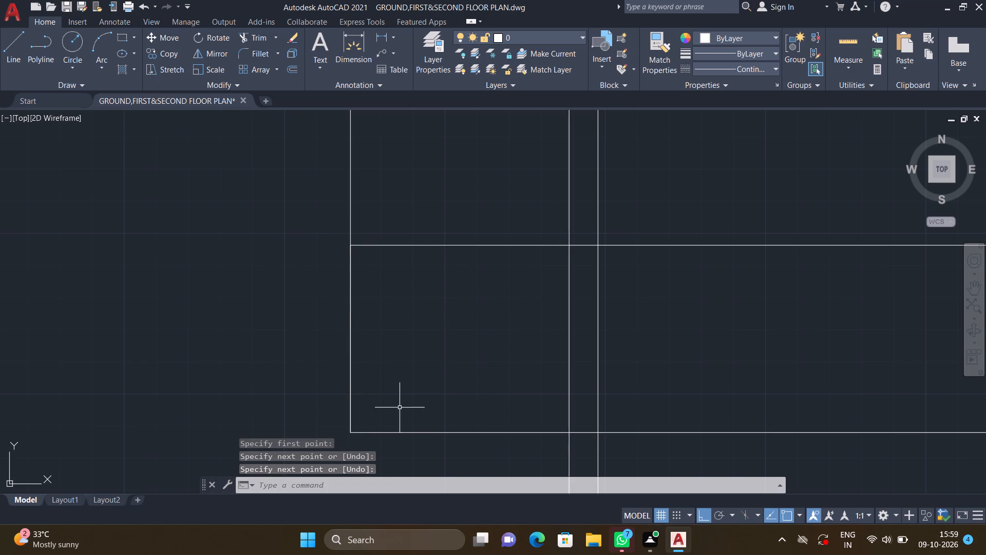
Draw a horizontal dash about 4'-2" long at mid-height of the lower strip, starting about 4" inside its left edge.
{"action": "key", "text": "l"}
{"action": "key", "text": "Return"}
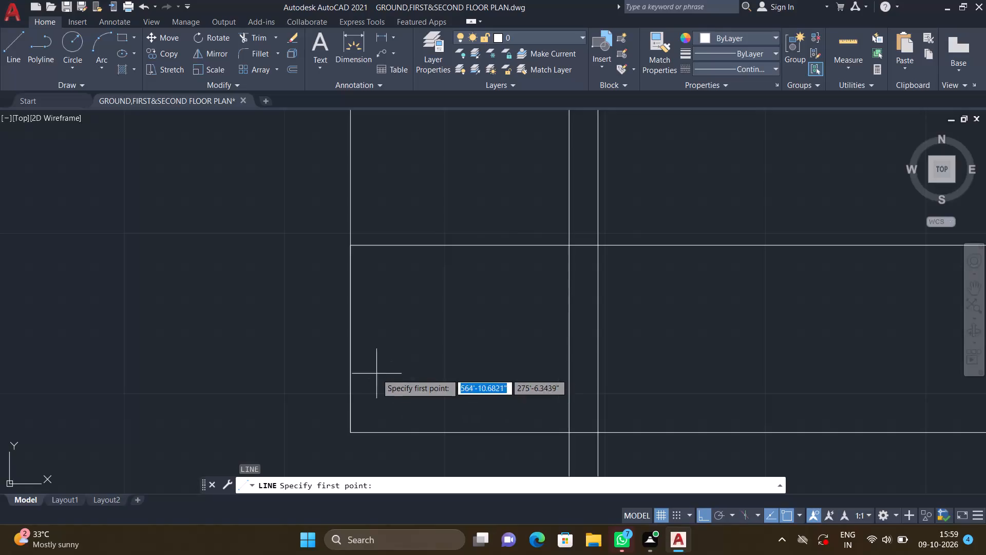
{"action": "double_click", "coordinate": [363, 338]}
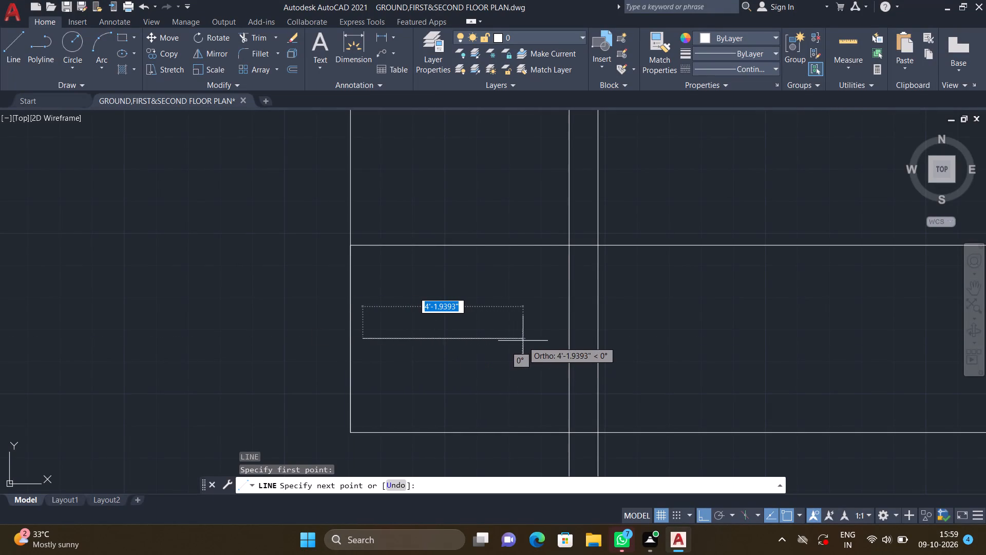
{"action": "double_click", "coordinate": [523, 341]}
{"action": "key", "text": "Return"}
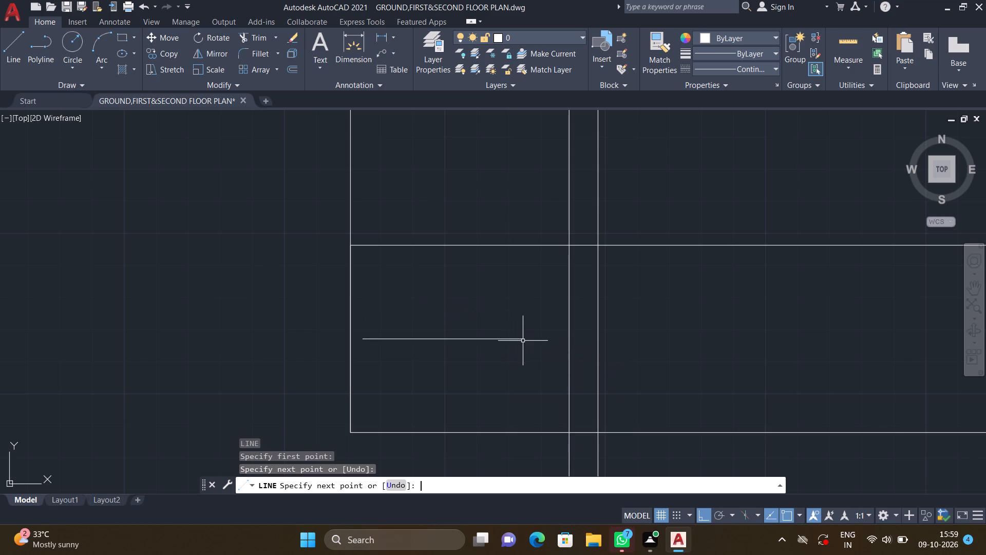
Draw a second horizontal dash about 4'-5" long in line with the first, leaving a gap of about 2'-5" between them.
{"action": "middle_click_drag", "start_coordinate": [495, 339], "coordinate": [404, 319]}
{"action": "key", "text": "l"}
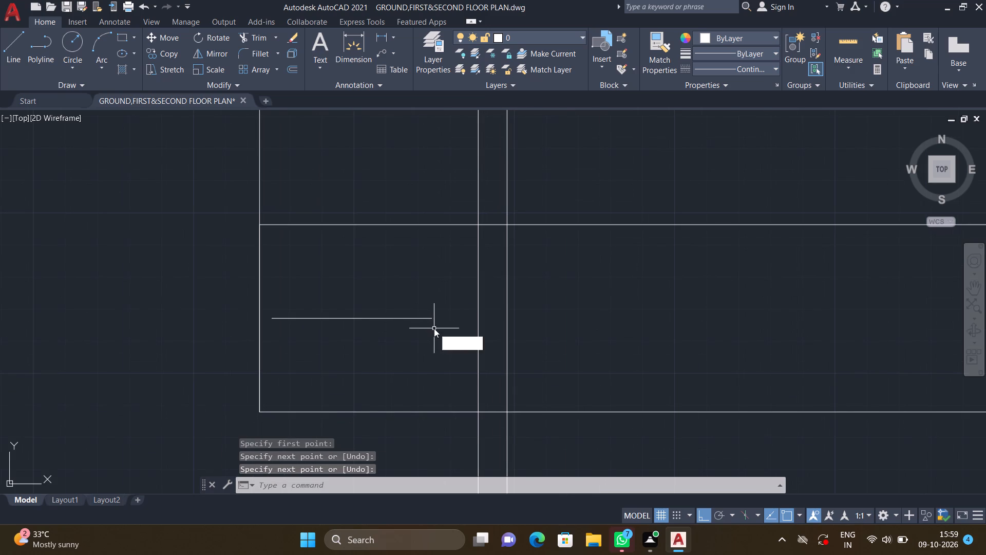
{"action": "key", "text": "Return"}
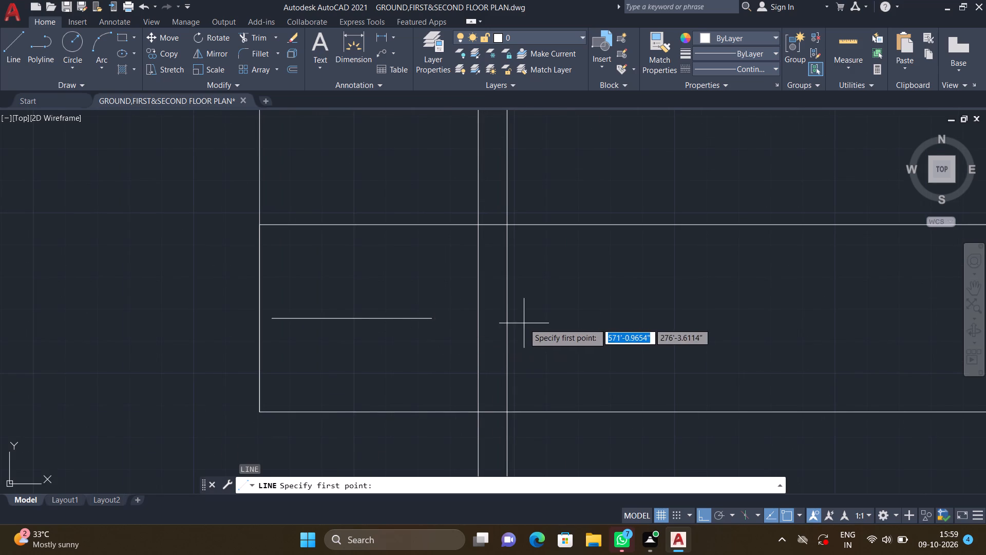
{"action": "middle_click_drag", "start_coordinate": [510, 319], "coordinate": [416, 293]}
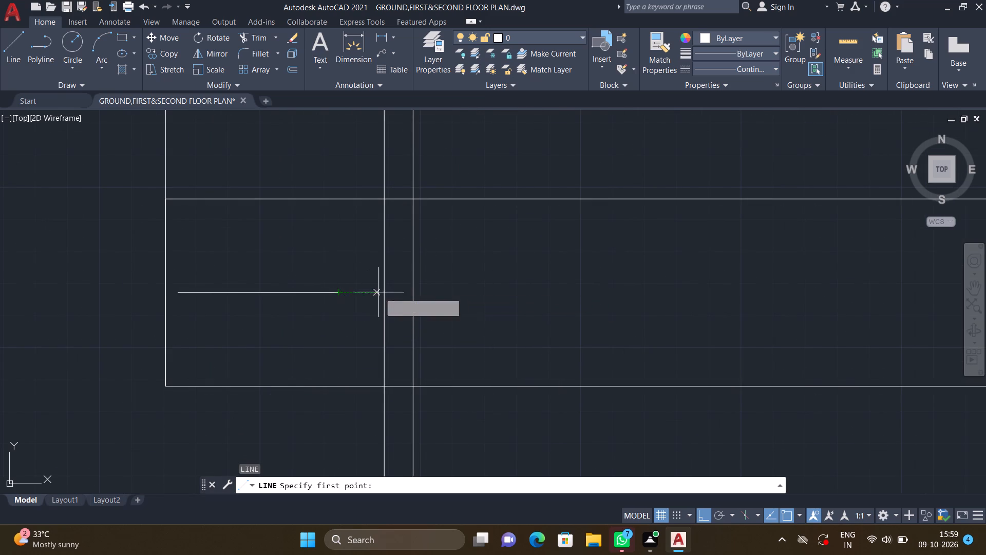
{"action": "left_click", "coordinate": [432, 292]}
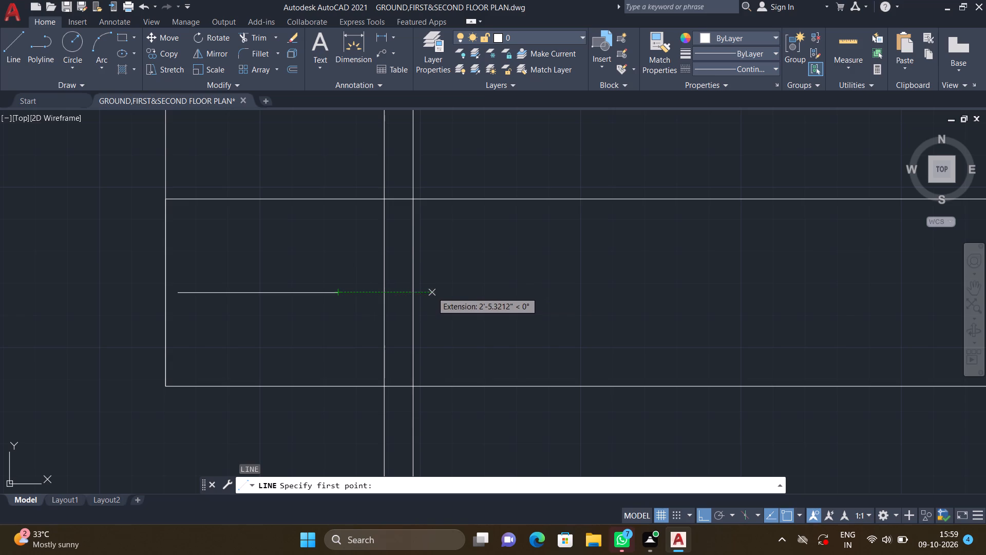
{"action": "scroll", "coordinate": [504, 297], "scroll_direction": "down", "scroll_amount": 1}
{"action": "middle_click_drag", "start_coordinate": [545, 293], "coordinate": [509, 292]}
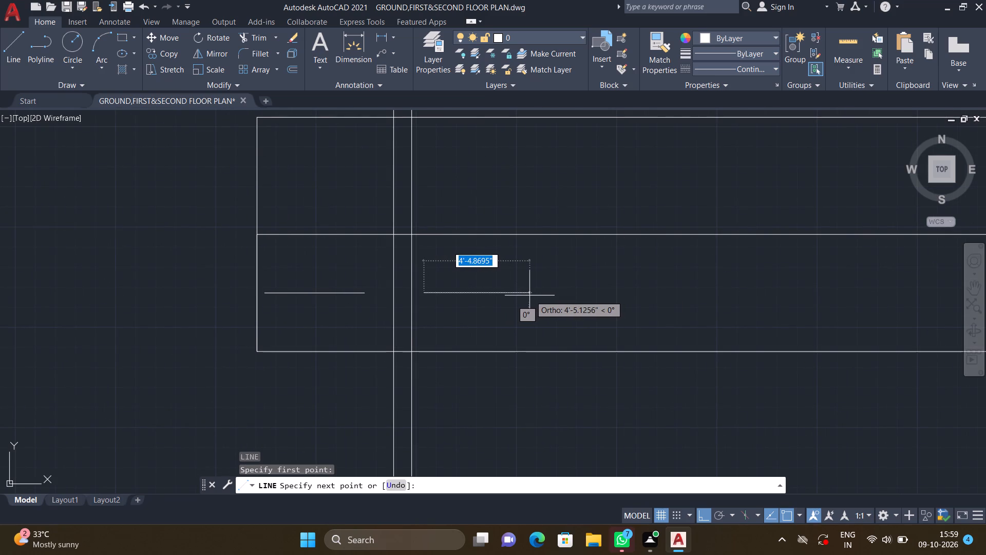
{"action": "left_click", "coordinate": [527, 294]}
{"action": "scroll", "coordinate": [562, 300], "scroll_direction": "down", "scroll_amount": 2}
{"action": "middle_click_drag", "start_coordinate": [561, 302], "coordinate": [411, 300]}
{"action": "key", "text": "Escape"}
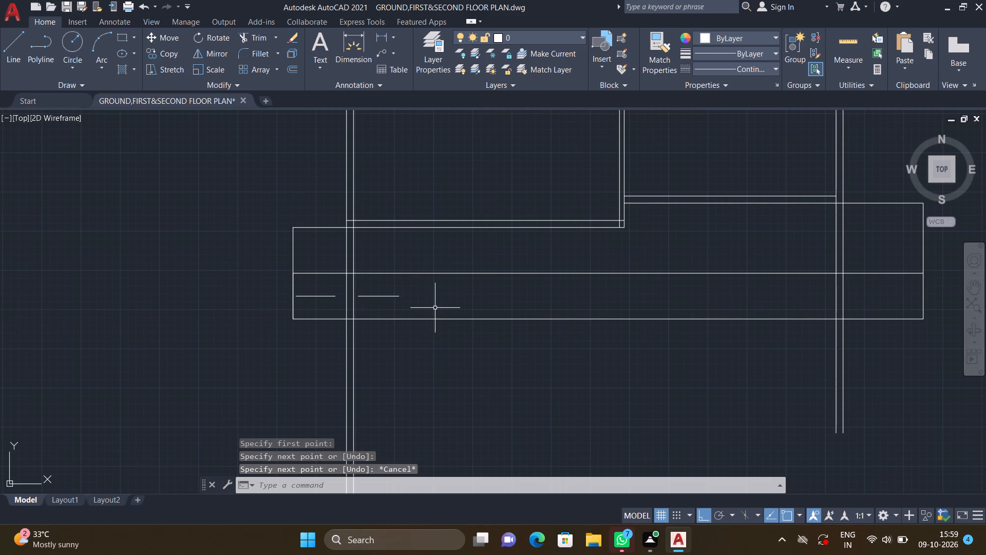
Draw a third horizontal dash about 3'-8" long in line with the second, leaving a gap of about 2'-3".
{"action": "key", "text": "l"}
{"action": "key", "text": "Return"}
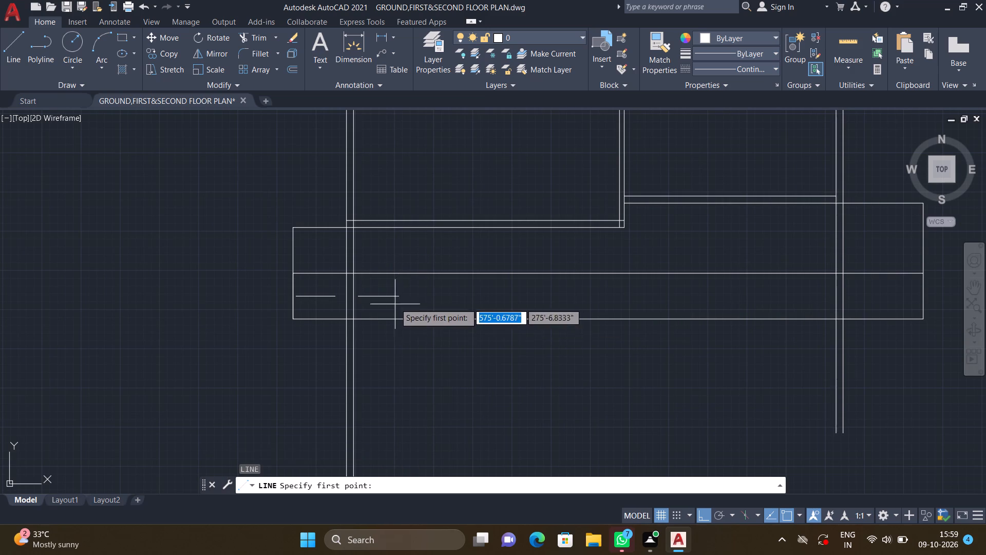
{"action": "scroll", "coordinate": [398, 304], "scroll_direction": "up", "scroll_amount": 3}
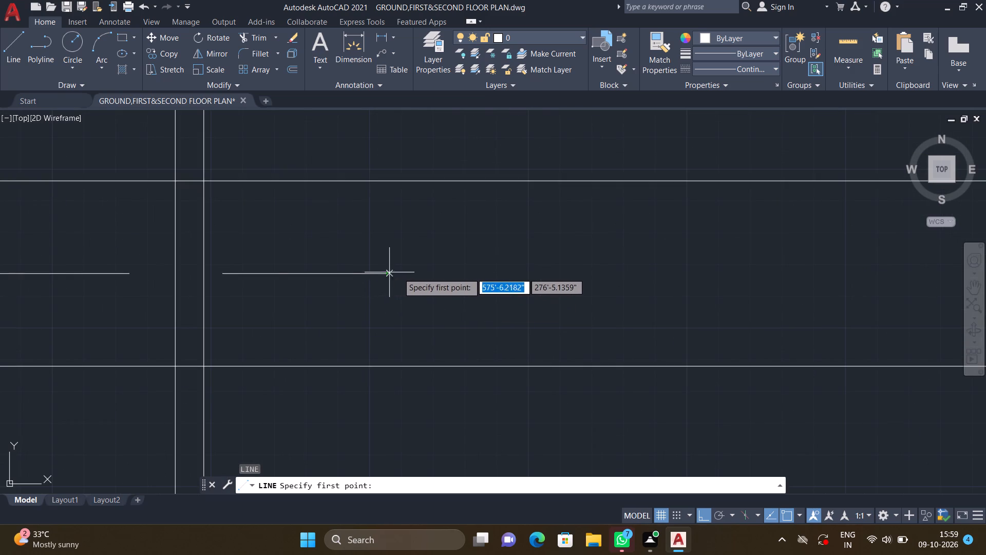
{"action": "left_click", "coordinate": [471, 273]}
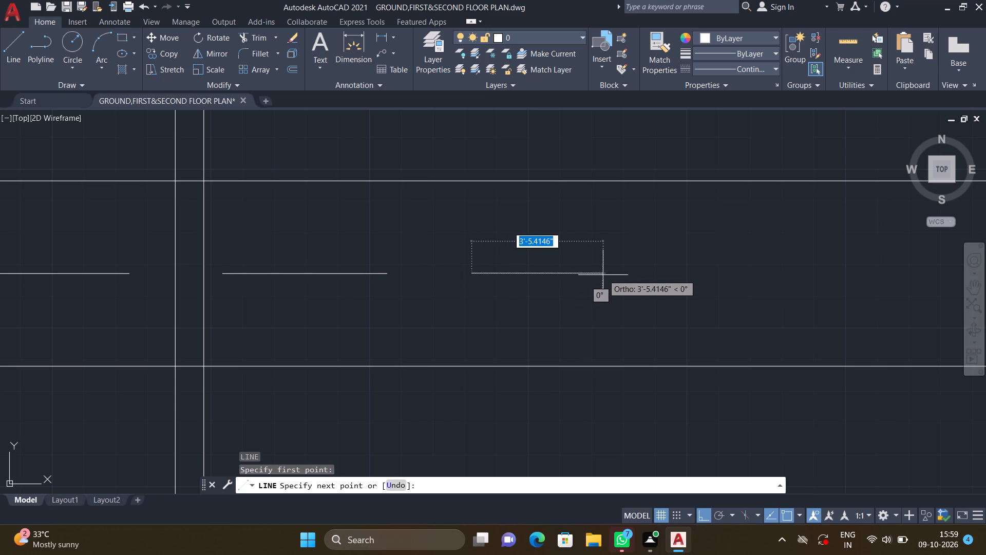
{"action": "scroll", "coordinate": [599, 277], "scroll_direction": "up", "scroll_amount": 1}
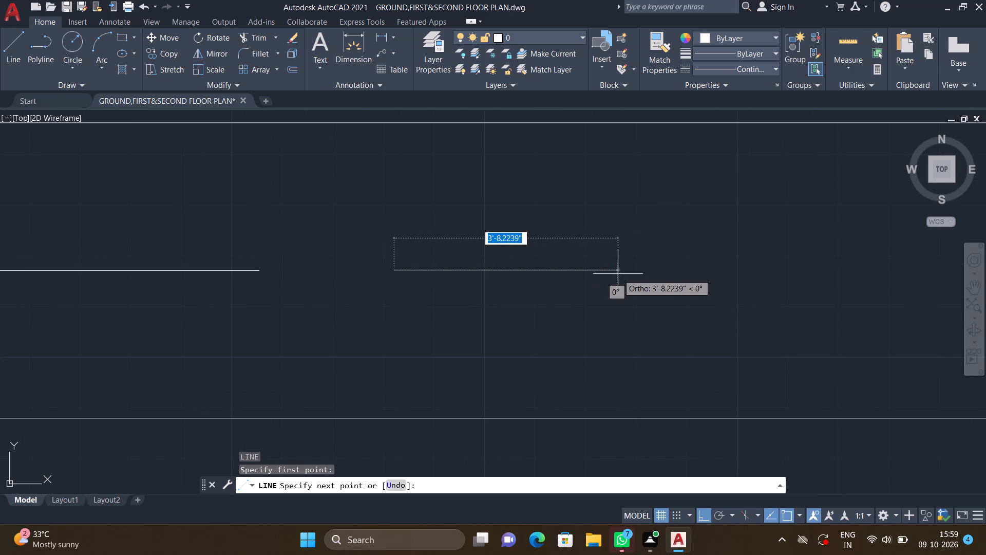
{"action": "left_click", "coordinate": [618, 274]}
{"action": "key", "text": "Return"}
Draw a fourth horizontal dash about 4'-8" long in line with the third, leaving a gap of about 2'-1".
{"action": "scroll", "coordinate": [652, 299], "scroll_direction": "down", "scroll_amount": 2}
{"action": "middle_click_drag", "start_coordinate": [627, 301], "coordinate": [618, 298]}
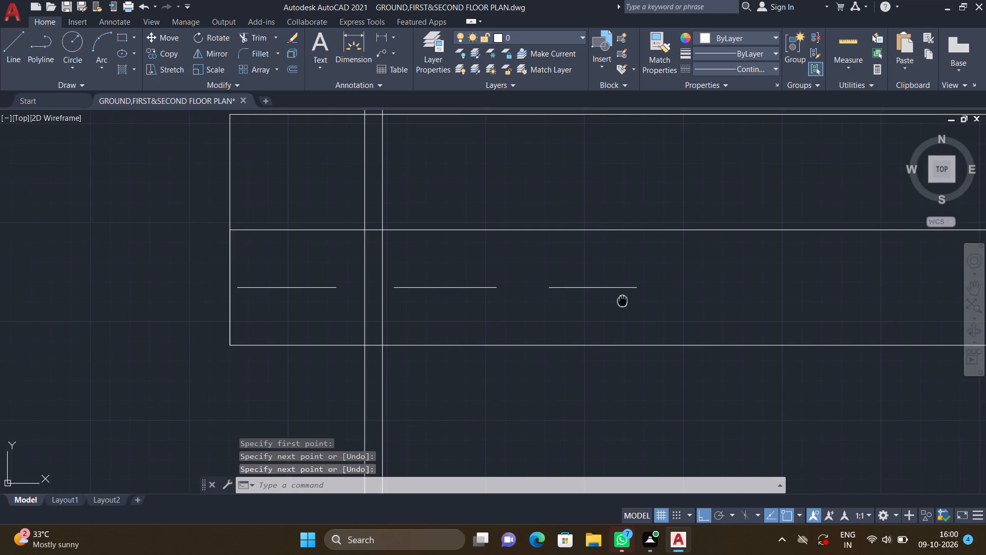
{"action": "middle_click_drag", "start_coordinate": [618, 298], "coordinate": [525, 287]}
{"action": "key", "text": "l"}
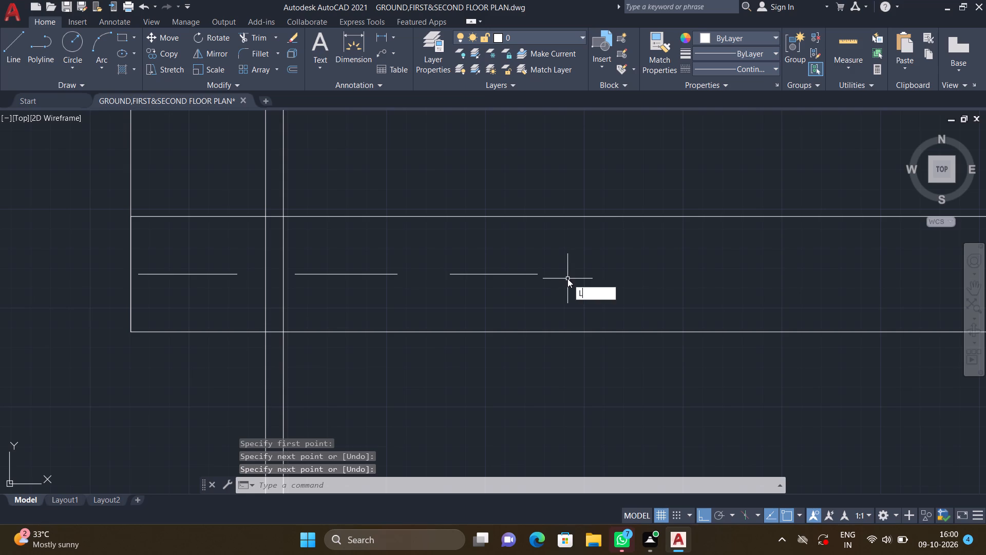
{"action": "key", "text": "Return"}
{"action": "middle_click_drag", "start_coordinate": [560, 279], "coordinate": [475, 276]}
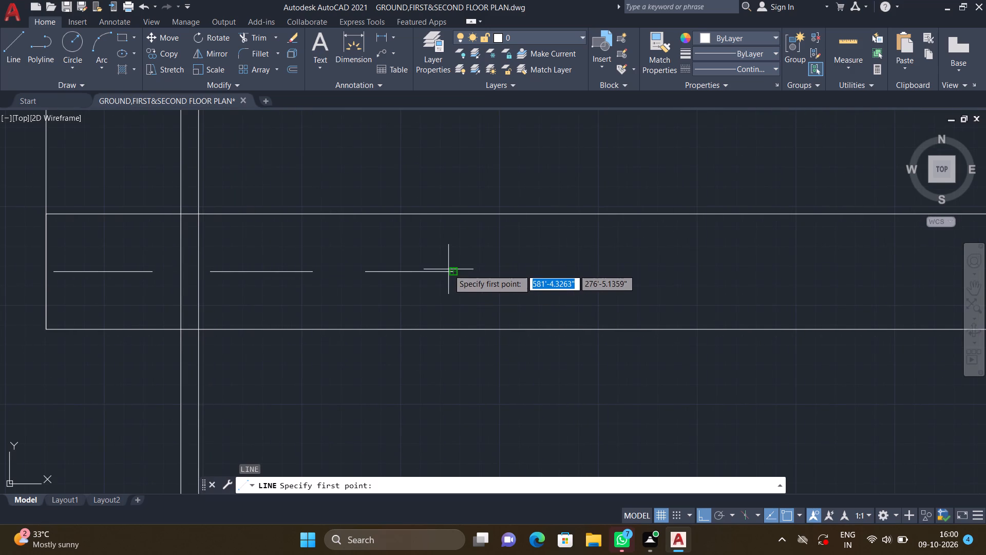
{"action": "scroll", "coordinate": [449, 269], "scroll_direction": "up", "scroll_amount": 2}
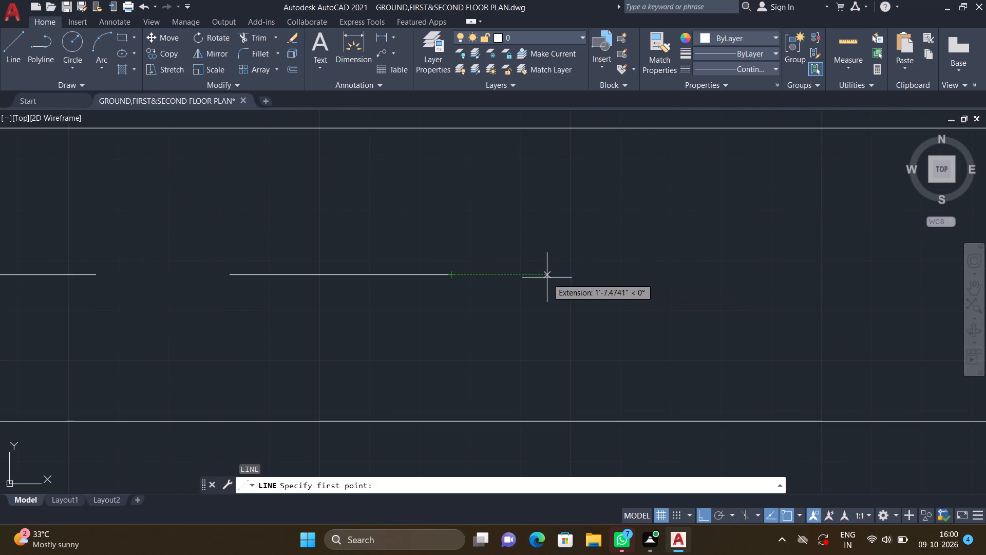
{"action": "left_click", "coordinate": [578, 275]}
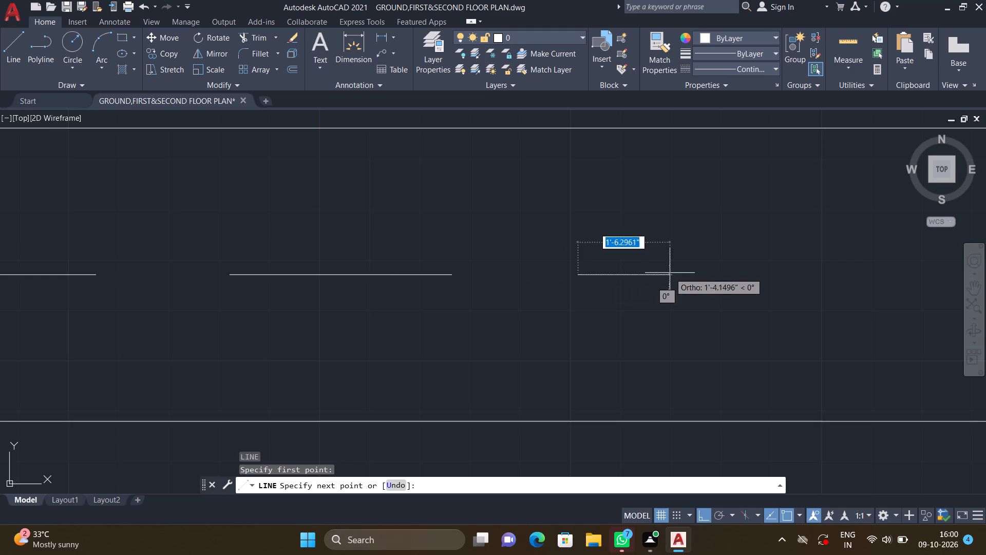
{"action": "scroll", "coordinate": [673, 273], "scroll_direction": "down", "scroll_amount": 3}
{"action": "middle_click_drag", "start_coordinate": [682, 271], "coordinate": [539, 250]}
{"action": "scroll", "coordinate": [590, 259], "scroll_direction": "up", "scroll_amount": 1}
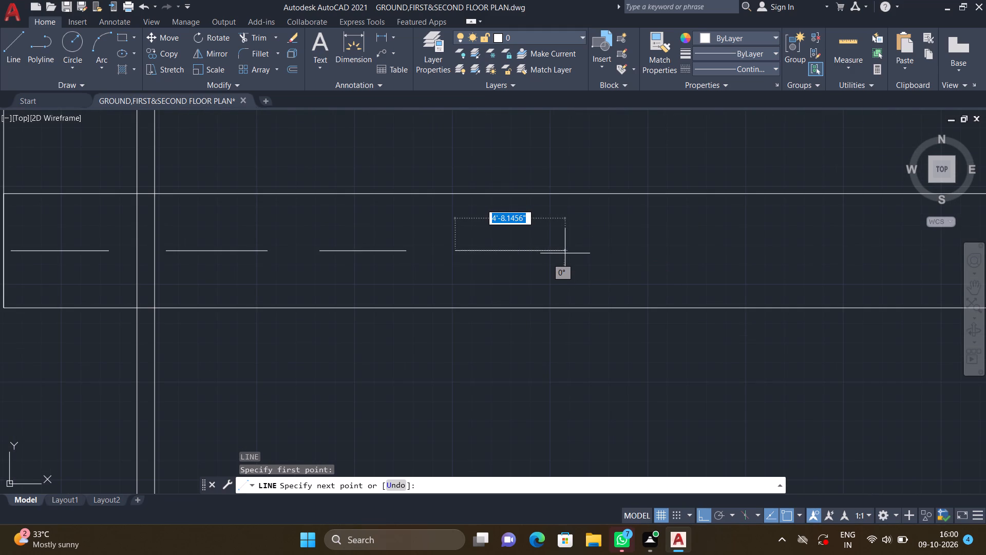
{"action": "left_click", "coordinate": [565, 253]}
{"action": "key", "text": "Return"}
Draw a fifth horizontal dash about 3'-8" long in line with the fourth, leaving a gap of about 2'-3".
{"action": "scroll", "coordinate": [584, 263], "scroll_direction": "down", "scroll_amount": 1}
{"action": "middle_click_drag", "start_coordinate": [568, 267], "coordinate": [422, 243]}
{"action": "key", "text": "l"}
{"action": "key", "text": "Return"}
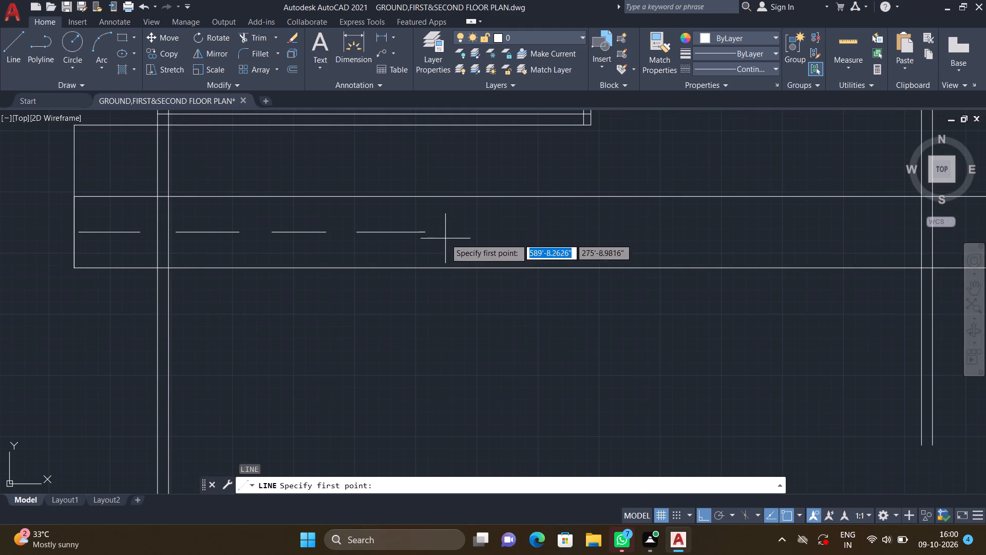
{"action": "scroll", "coordinate": [416, 231], "scroll_direction": "up", "scroll_amount": 2}
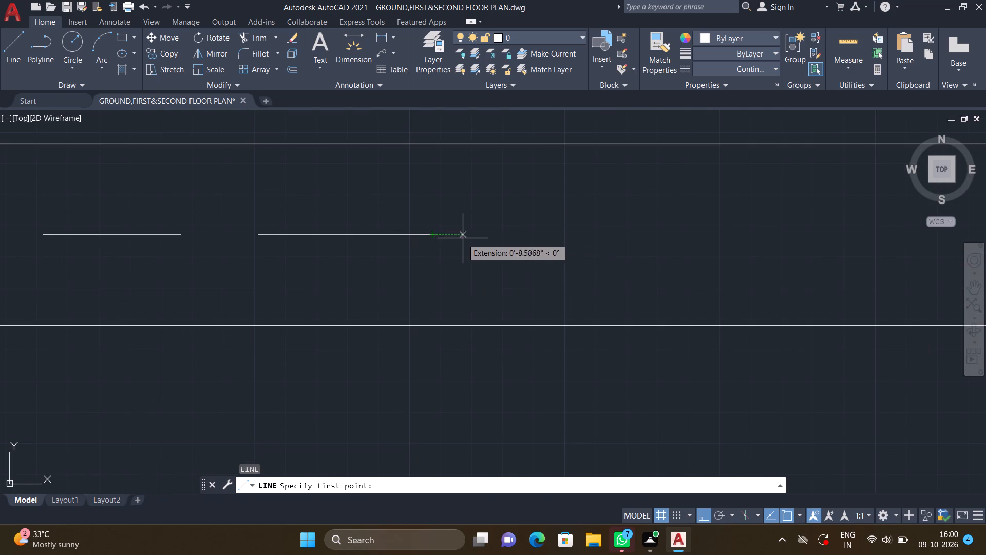
{"action": "left_click", "coordinate": [516, 237]}
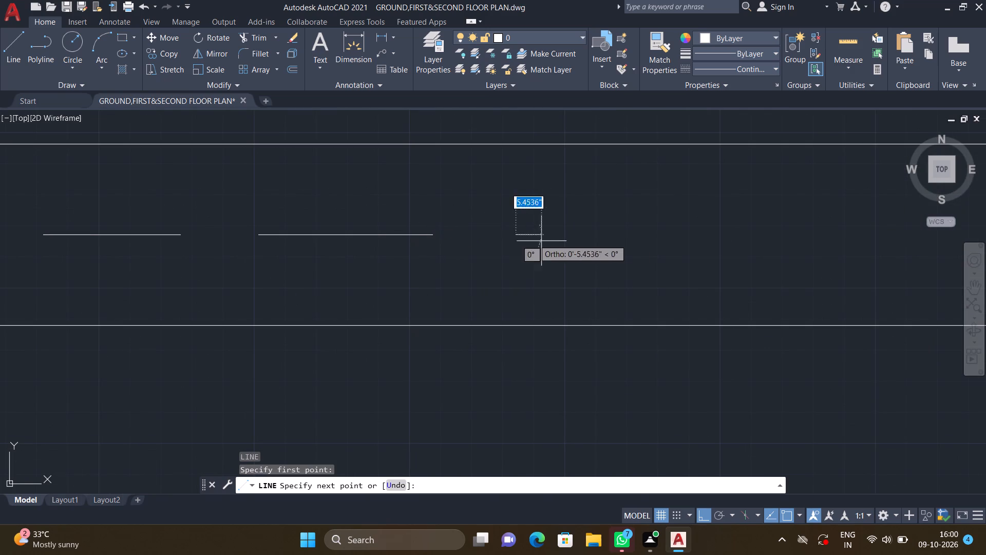
{"action": "scroll", "coordinate": [581, 235], "scroll_direction": "down", "scroll_amount": 1}
{"action": "middle_click_drag", "start_coordinate": [587, 236], "coordinate": [426, 231]}
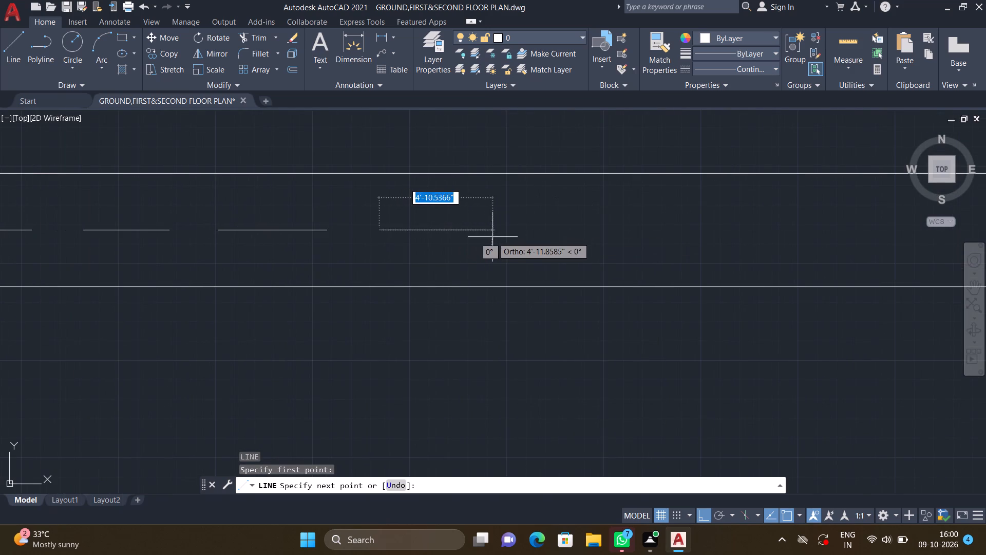
{"action": "scroll", "coordinate": [490, 237], "scroll_direction": "up", "scroll_amount": 1}
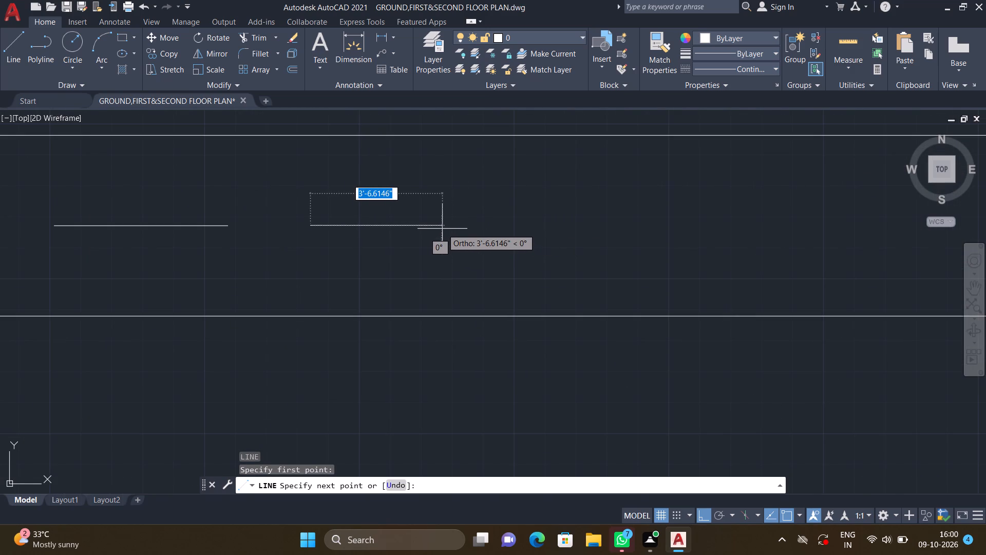
{"action": "double_click", "coordinate": [448, 229]}
{"action": "key", "text": "Return"}
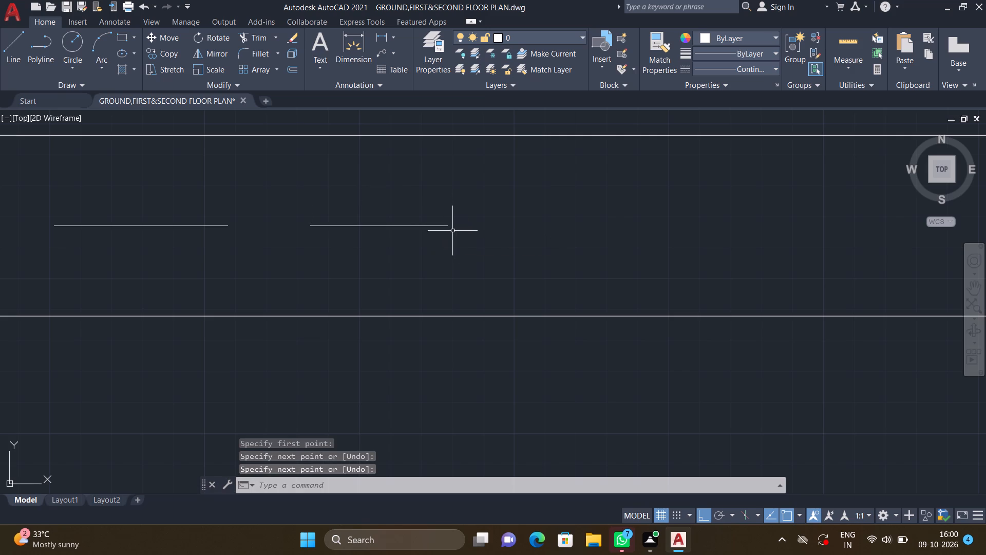
Draw a sixth horizontal dash about 4'-5" long in line with the fifth, leaving a gap of about 1'-10".
{"action": "scroll", "coordinate": [499, 247], "scroll_direction": "down", "scroll_amount": 1}
{"action": "middle_click_drag", "start_coordinate": [490, 245], "coordinate": [408, 229]}
{"action": "key", "text": "l"}
{"action": "key", "text": "Return"}
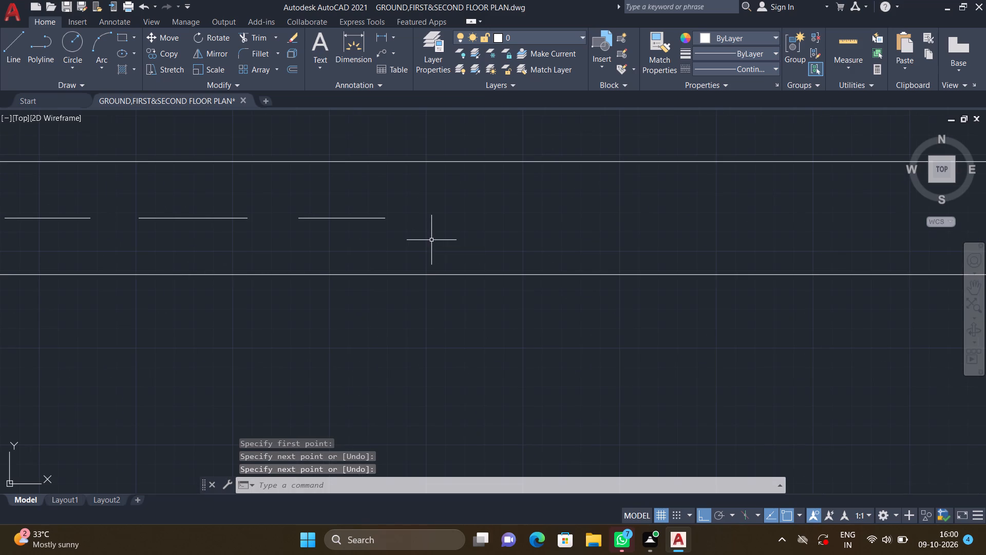
{"action": "scroll", "coordinate": [393, 227], "scroll_direction": "up", "scroll_amount": 2}
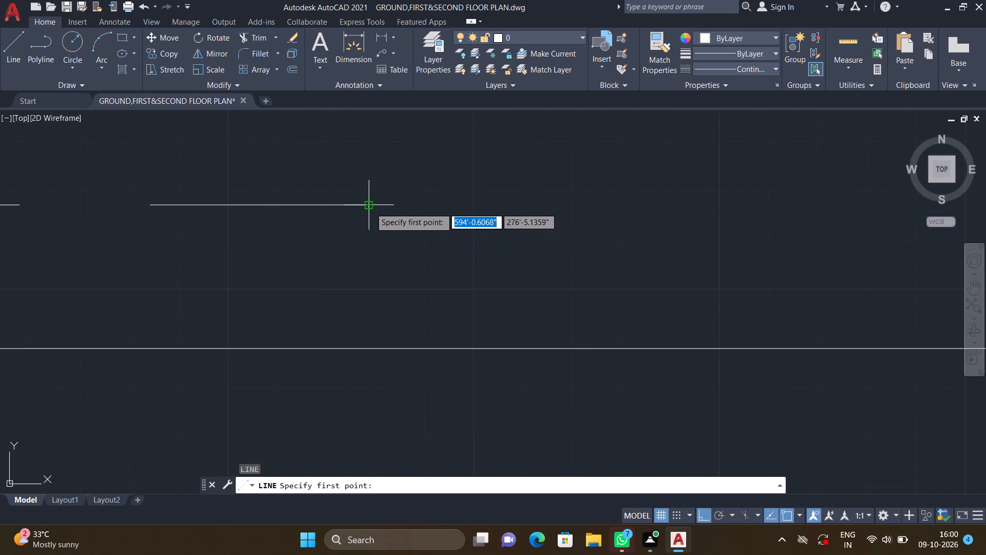
{"action": "left_click", "coordinate": [477, 206]}
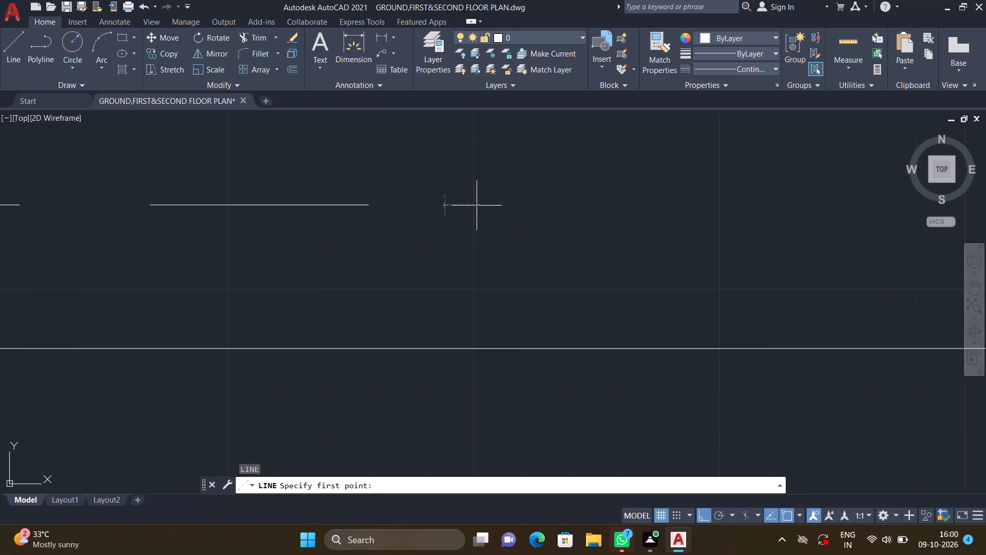
{"action": "scroll", "coordinate": [546, 214], "scroll_direction": "down", "scroll_amount": 3}
{"action": "middle_click_drag", "start_coordinate": [560, 216], "coordinate": [506, 214]}
{"action": "scroll", "coordinate": [553, 211], "scroll_direction": "up", "scroll_amount": 2}
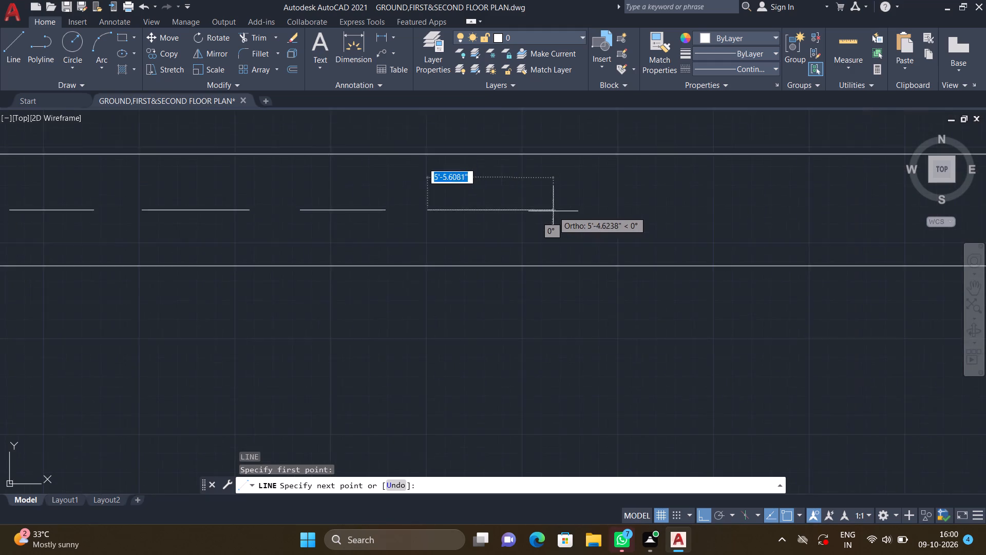
{"action": "left_click", "coordinate": [513, 208]}
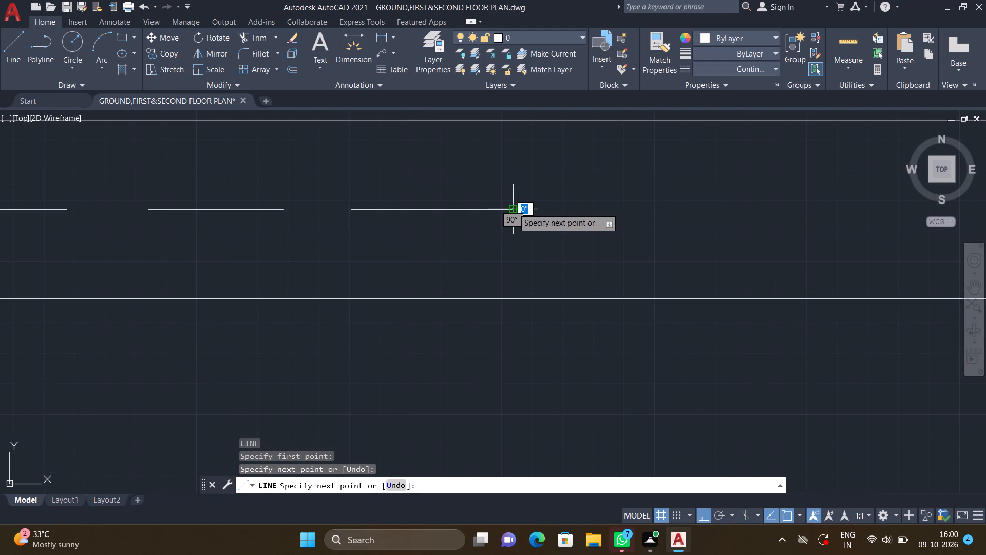
{"action": "key", "text": "Return"}
Draw a seventh horizontal dash about 3'-11" long in line with the sixth, leaving a gap of about 2'-2".
{"action": "scroll", "coordinate": [536, 229], "scroll_direction": "down", "scroll_amount": 1}
{"action": "middle_click_drag", "start_coordinate": [537, 238], "coordinate": [441, 225]}
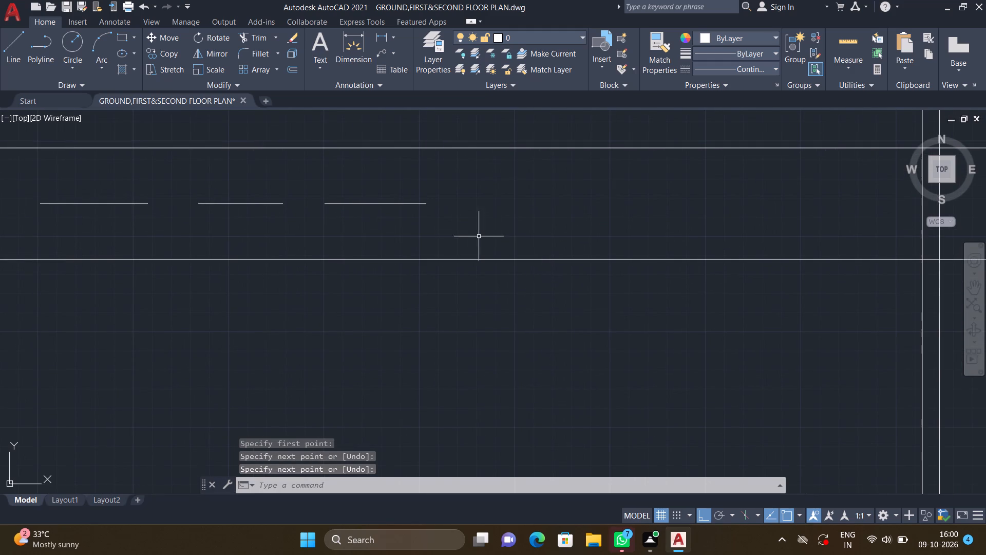
{"action": "key", "text": "l"}
{"action": "key", "text": "Return"}
{"action": "scroll", "coordinate": [421, 205], "scroll_direction": "up", "scroll_amount": 1}
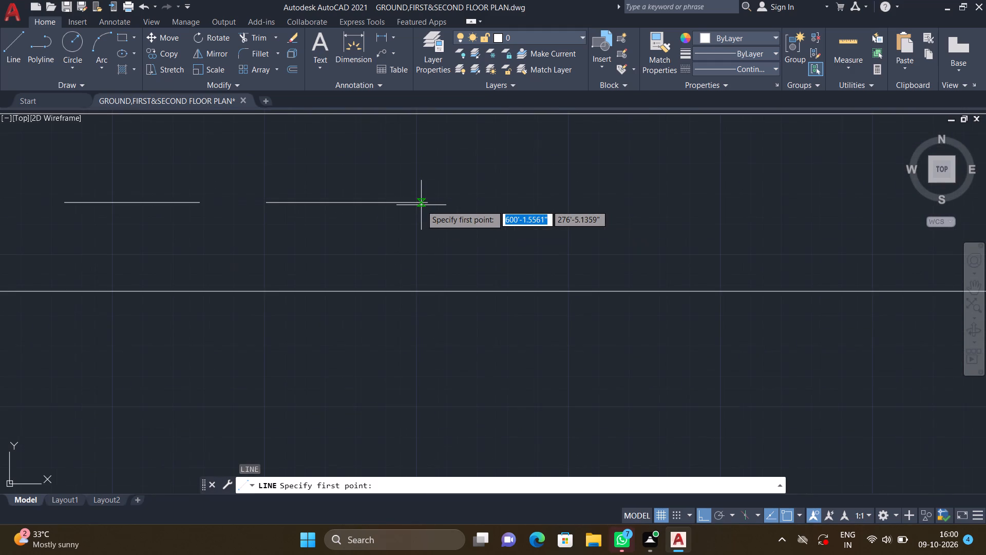
{"action": "double_click", "coordinate": [507, 205]}
{"action": "scroll", "coordinate": [564, 207], "scroll_direction": "down", "scroll_amount": 1}
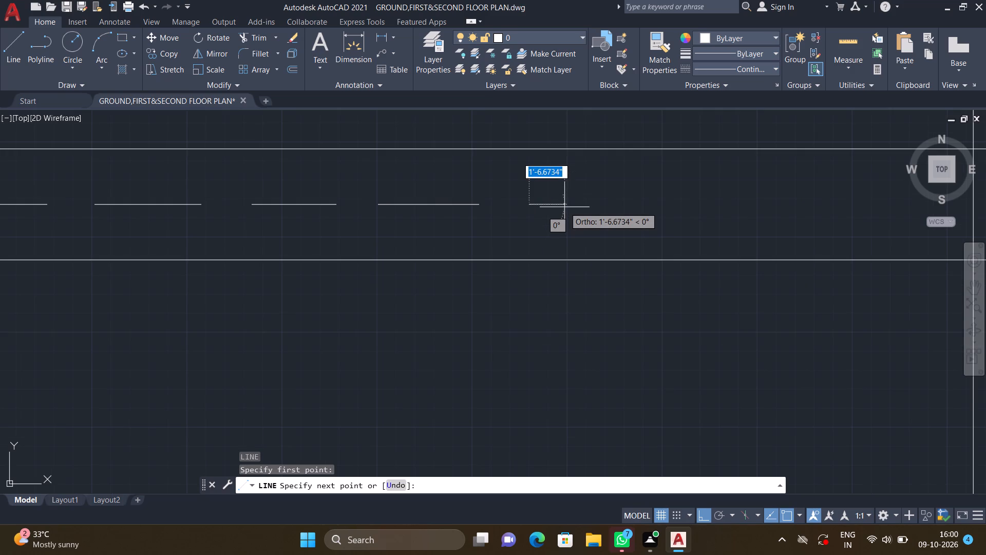
{"action": "scroll", "coordinate": [634, 211], "scroll_direction": "up", "scroll_amount": 1}
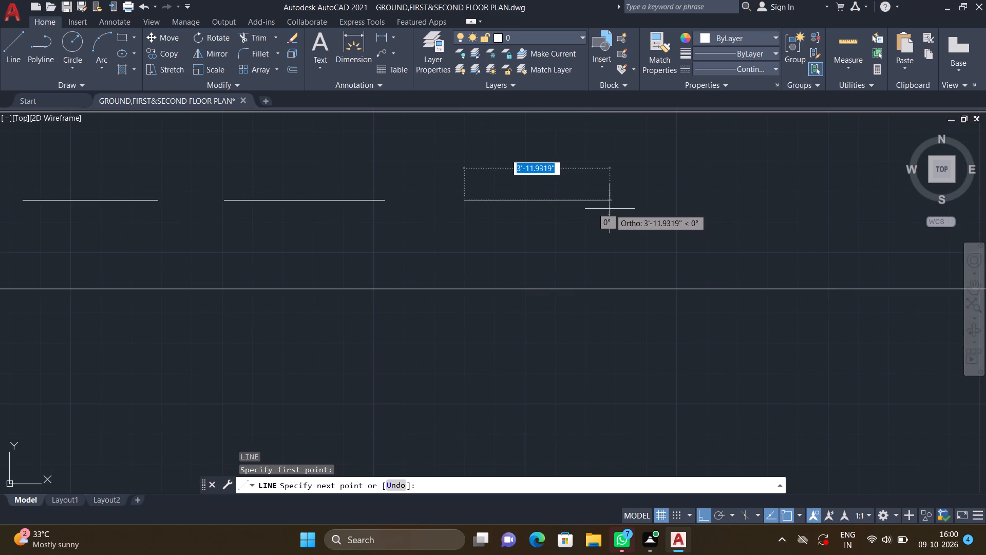
{"action": "left_click", "coordinate": [607, 206]}
{"action": "key", "text": "Return"}
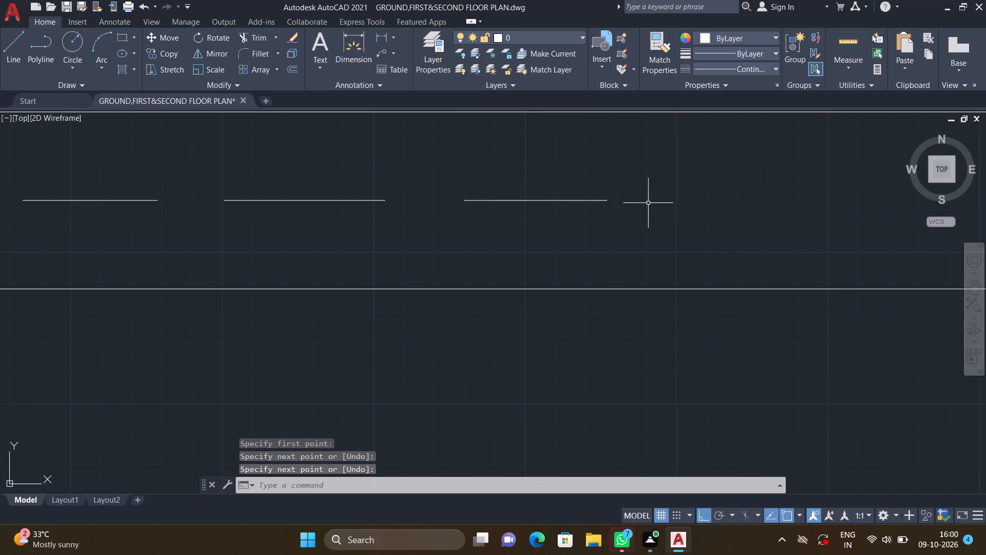
Draw an eighth horizontal dash about 3'-8" long in line with the seventh, leaving a gap of about 1'-9".
{"action": "scroll", "coordinate": [649, 203], "scroll_direction": "down", "scroll_amount": 2}
{"action": "middle_click_drag", "start_coordinate": [637, 213], "coordinate": [529, 204]}
{"action": "key", "text": "l"}
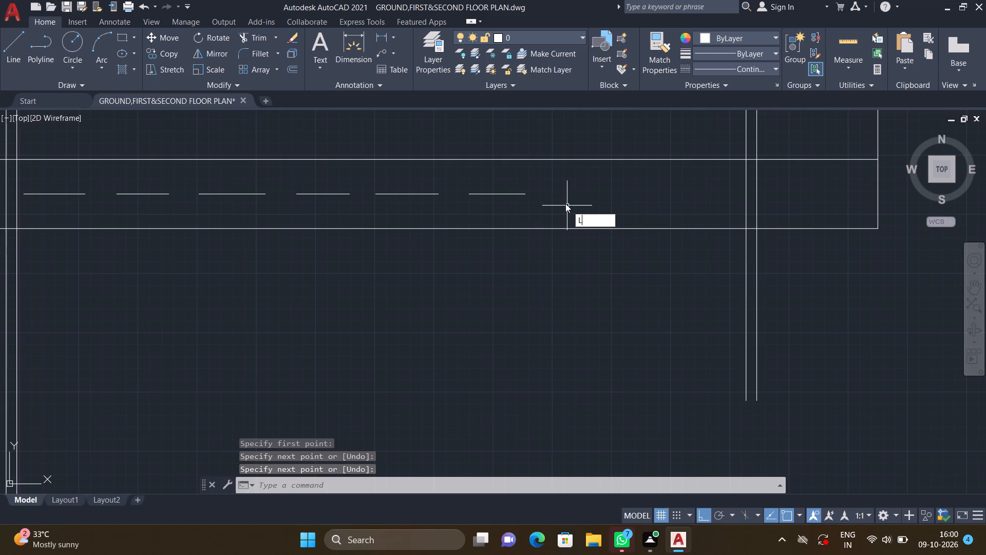
{"action": "key", "text": "Return"}
{"action": "scroll", "coordinate": [516, 189], "scroll_direction": "up", "scroll_amount": 2}
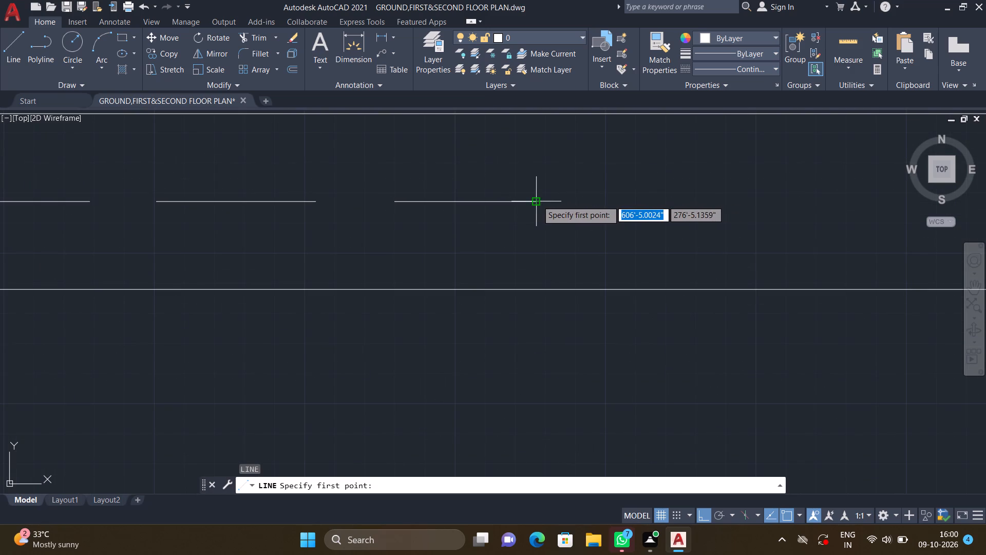
{"action": "left_click", "coordinate": [600, 200]}
{"action": "scroll", "coordinate": [680, 203], "scroll_direction": "down", "scroll_amount": 1}
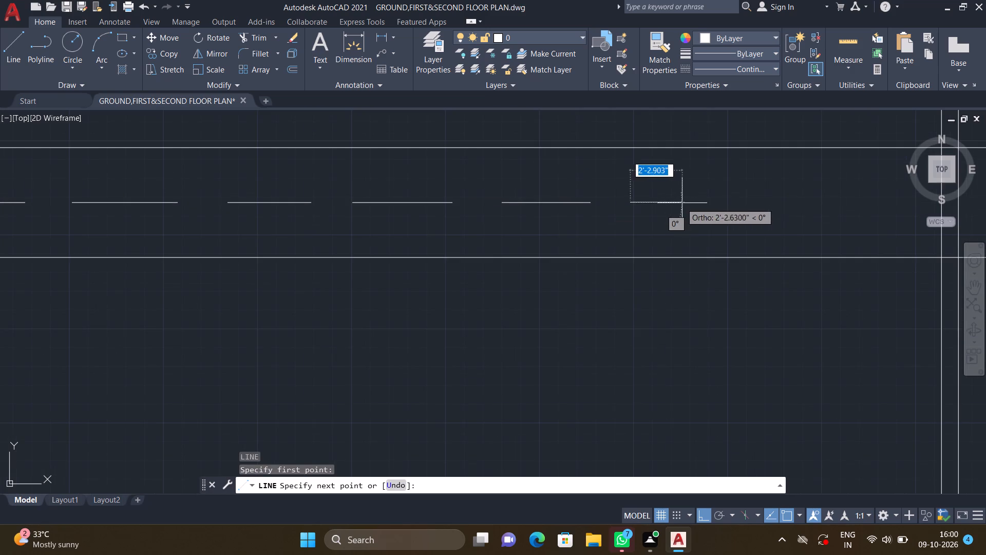
{"action": "middle_click_drag", "start_coordinate": [697, 195], "coordinate": [566, 178]}
{"action": "scroll", "coordinate": [595, 190], "scroll_direction": "up", "scroll_amount": 1}
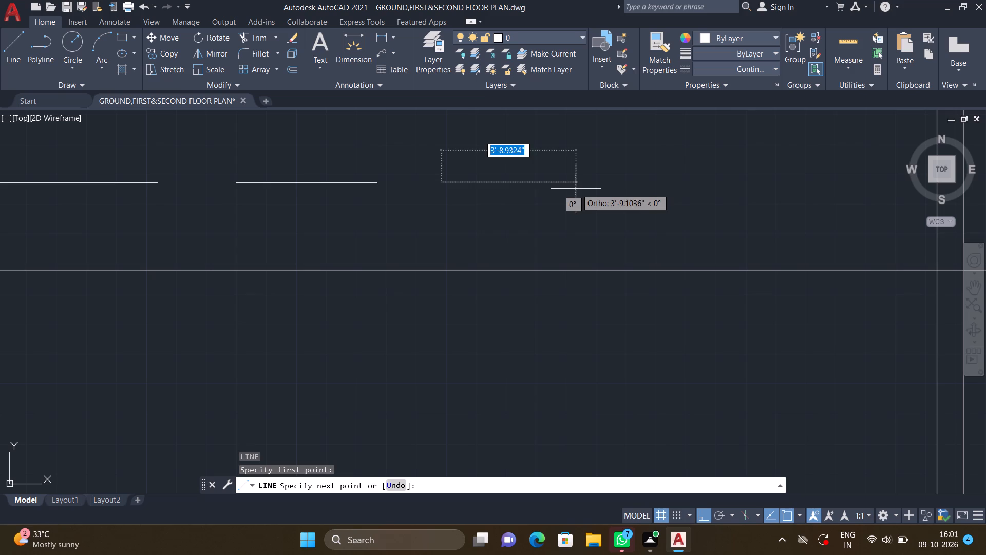
{"action": "left_click", "coordinate": [573, 185]}
{"action": "key", "text": "Return"}
Draw a ninth horizontal dash about 2'-9" long in line with the eighth, leaving a gap of about 1'-11".
{"action": "scroll", "coordinate": [599, 192], "scroll_direction": "down", "scroll_amount": 1}
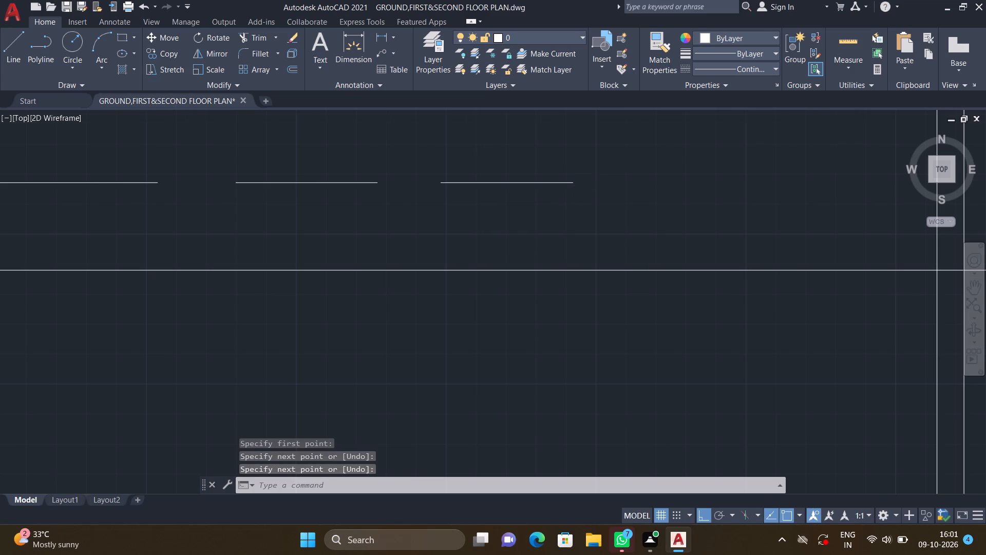
{"action": "scroll", "coordinate": [600, 192], "scroll_direction": "down", "scroll_amount": 1}
{"action": "middle_click_drag", "start_coordinate": [631, 203], "coordinate": [537, 202]}
{"action": "key", "text": "l"}
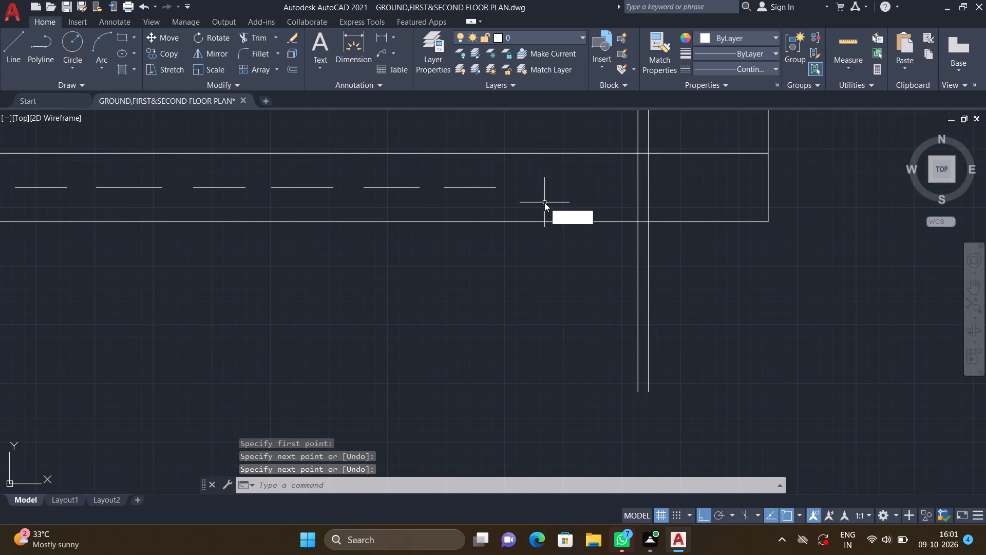
{"action": "key", "text": "Return"}
{"action": "scroll", "coordinate": [508, 187], "scroll_direction": "up", "scroll_amount": 2}
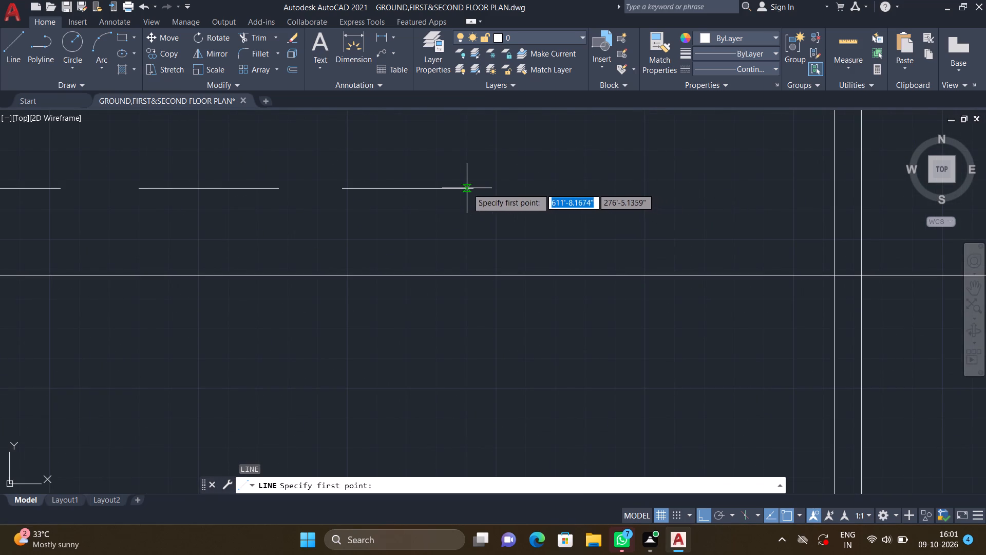
{"action": "left_click", "coordinate": [541, 188]}
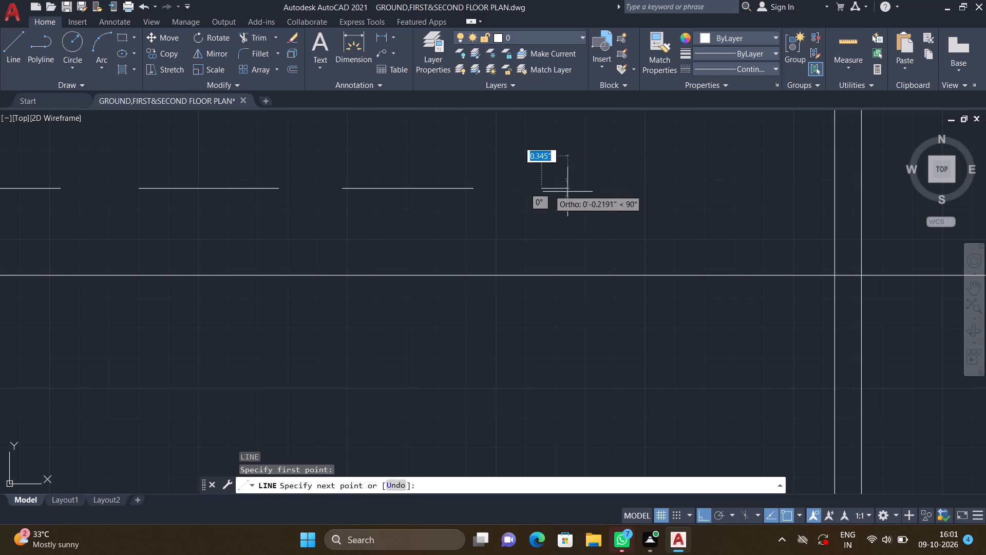
{"action": "scroll", "coordinate": [628, 191], "scroll_direction": "up", "scroll_amount": 1}
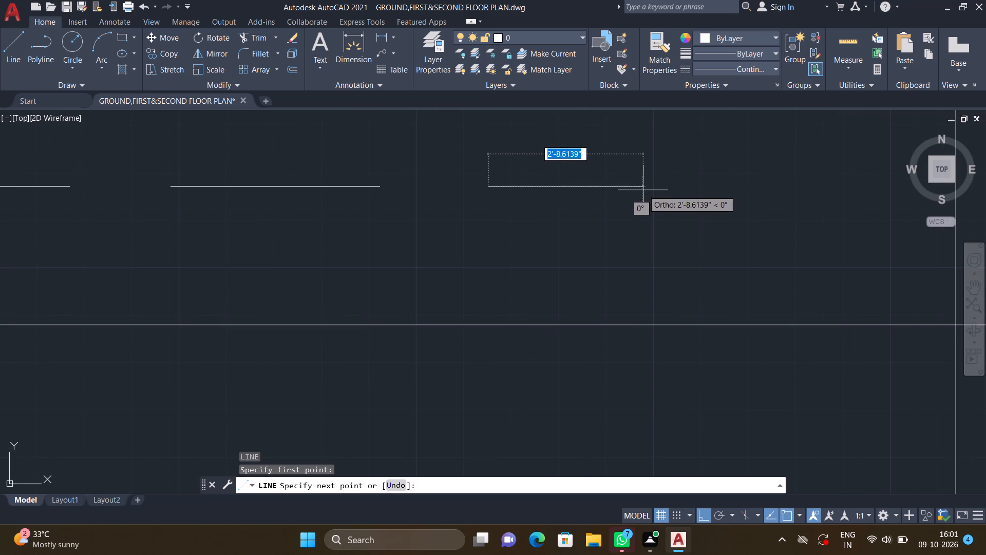
{"action": "double_click", "coordinate": [643, 190]}
{"action": "key", "text": "Return"}
Draw a tenth horizontal dash about 2'-11" long in line with the ninth, leaving a gap of about 1'-4".
{"action": "scroll", "coordinate": [644, 201], "scroll_direction": "down", "scroll_amount": 2}
{"action": "middle_click_drag", "start_coordinate": [667, 209], "coordinate": [599, 202]}
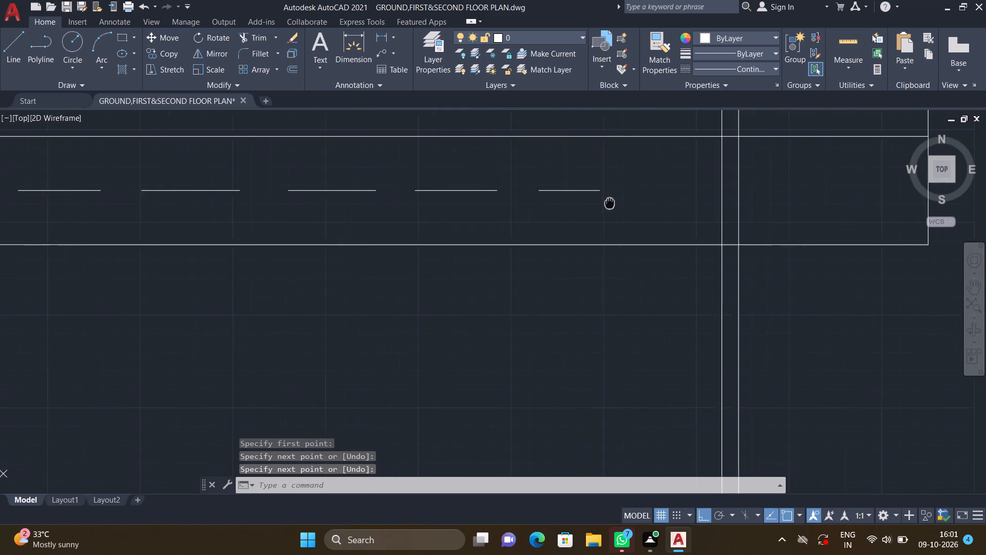
{"action": "middle_click_drag", "start_coordinate": [599, 202], "coordinate": [579, 208]}
{"action": "key", "text": "l"}
{"action": "key", "text": "Return"}
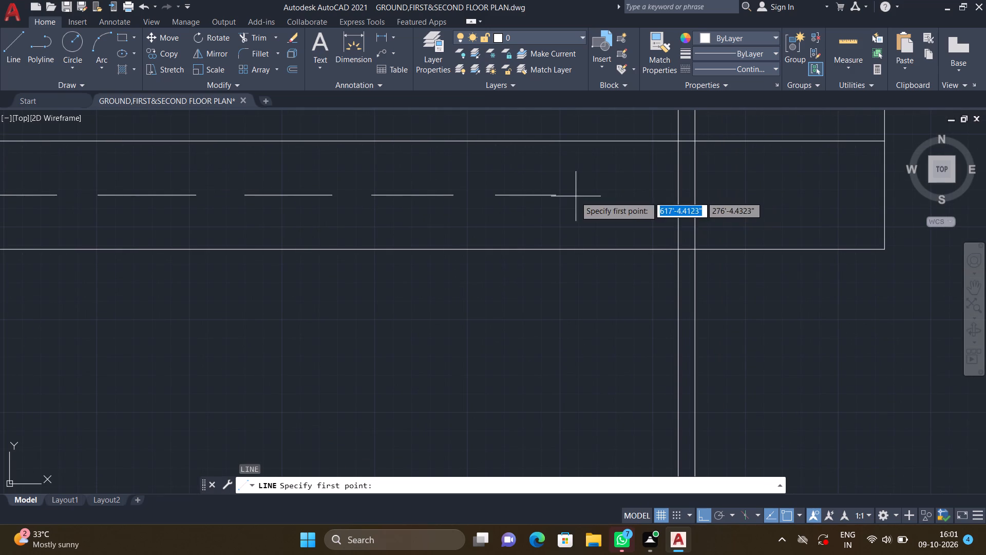
{"action": "scroll", "coordinate": [575, 196], "scroll_direction": "up", "scroll_amount": 2}
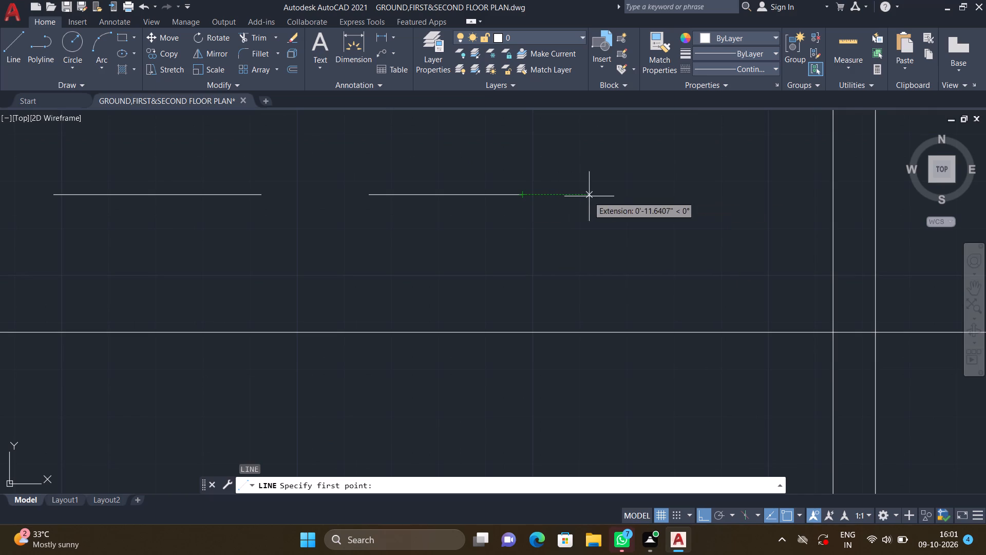
{"action": "double_click", "coordinate": [598, 196]}
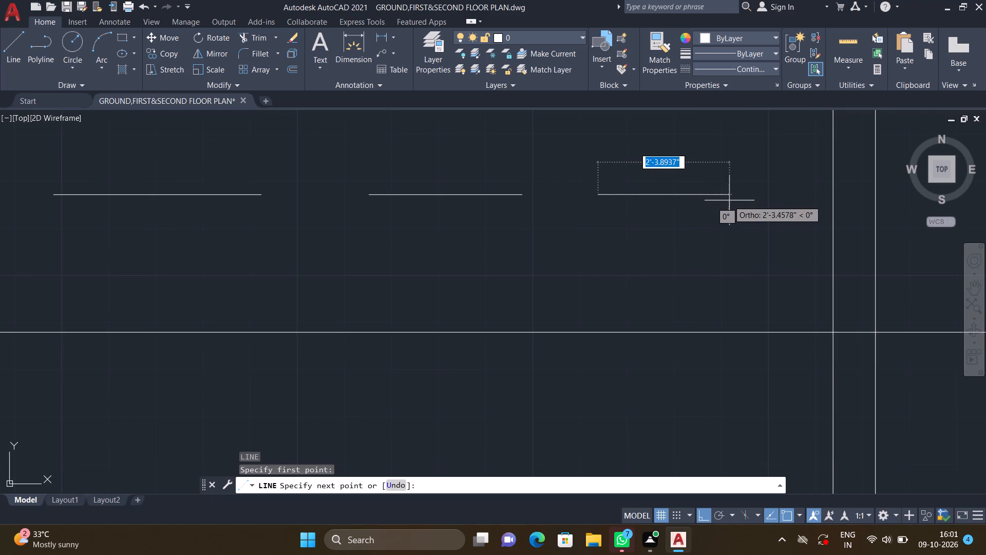
{"action": "left_click", "coordinate": [763, 199]}
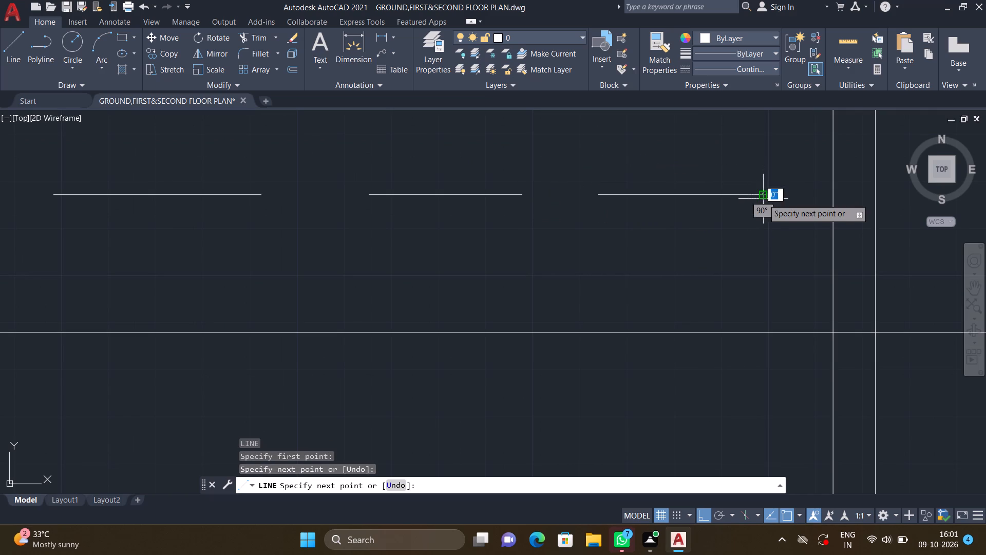
{"action": "key", "text": "Return"}
Delete the short vertical line overlapping the projecting outline's left edge alongside the dashed strip.
{"action": "scroll", "coordinate": [684, 224], "scroll_direction": "down", "scroll_amount": 2}
{"action": "scroll", "coordinate": [442, 260], "scroll_direction": "down", "scroll_amount": 3}
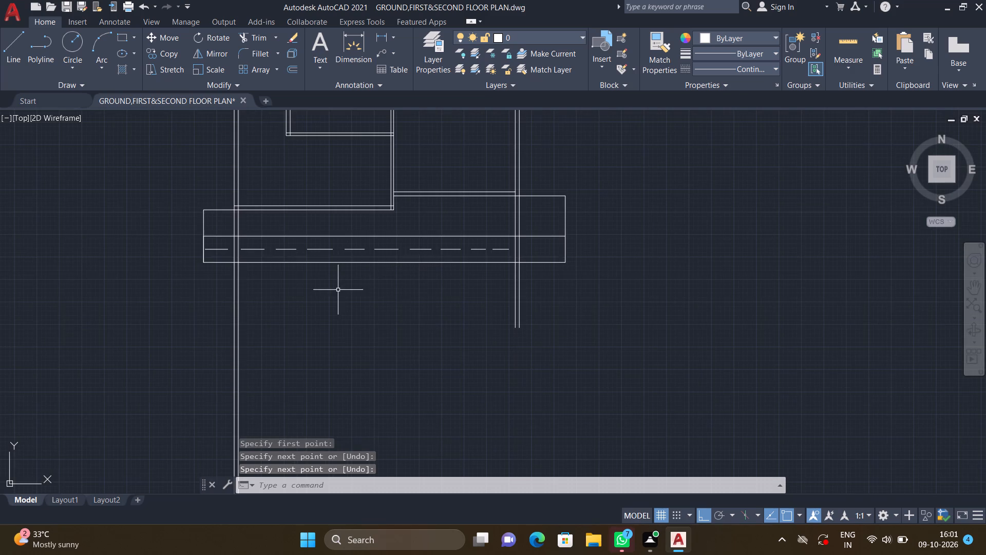
{"action": "middle_click_drag", "start_coordinate": [371, 280], "coordinate": [473, 271]}
{"action": "middle_click_drag", "start_coordinate": [388, 270], "coordinate": [479, 268]}
{"action": "scroll", "coordinate": [375, 236], "scroll_direction": "up", "scroll_amount": 3}
{"action": "scroll", "coordinate": [449, 235], "scroll_direction": "up", "scroll_amount": 1}
{"action": "left_click", "coordinate": [447, 228]}
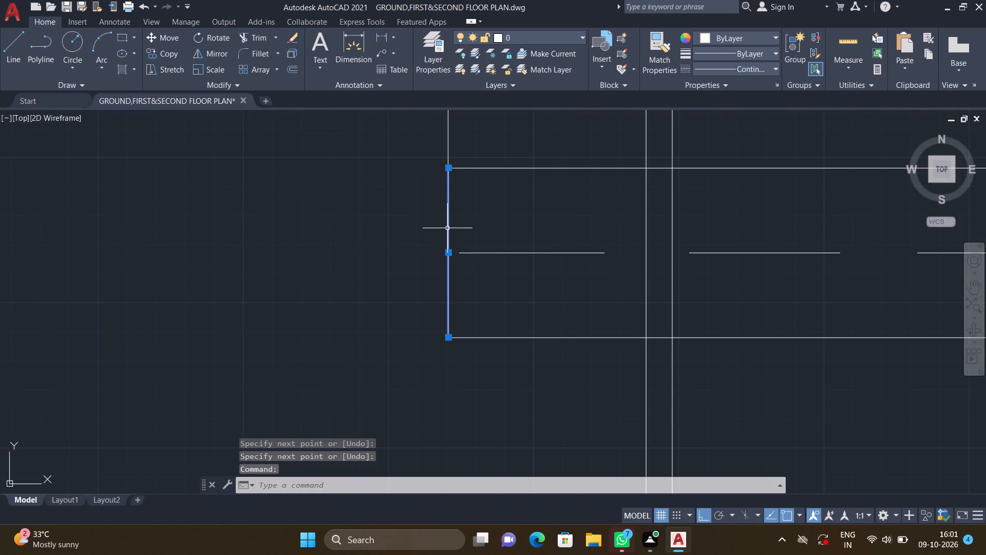
{"action": "key", "text": "Delete"}
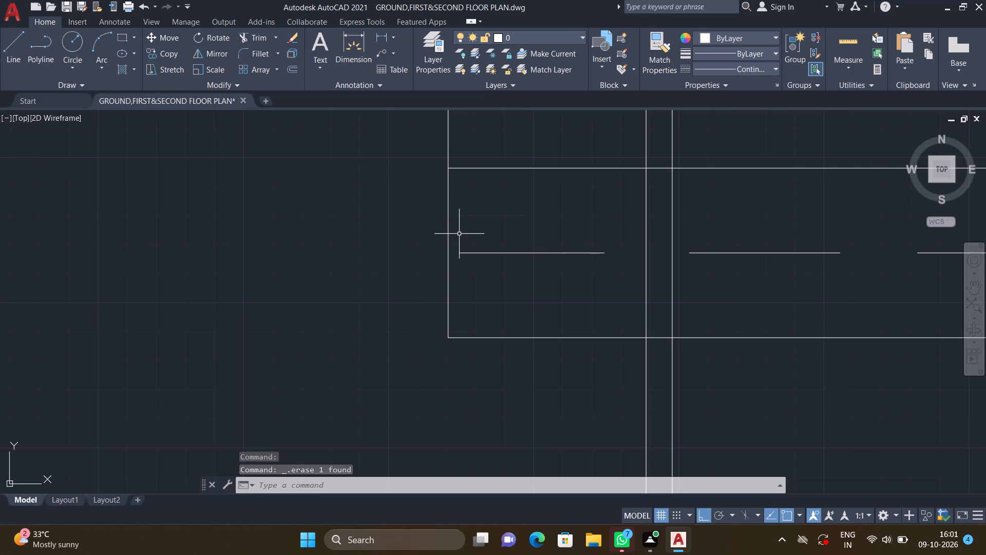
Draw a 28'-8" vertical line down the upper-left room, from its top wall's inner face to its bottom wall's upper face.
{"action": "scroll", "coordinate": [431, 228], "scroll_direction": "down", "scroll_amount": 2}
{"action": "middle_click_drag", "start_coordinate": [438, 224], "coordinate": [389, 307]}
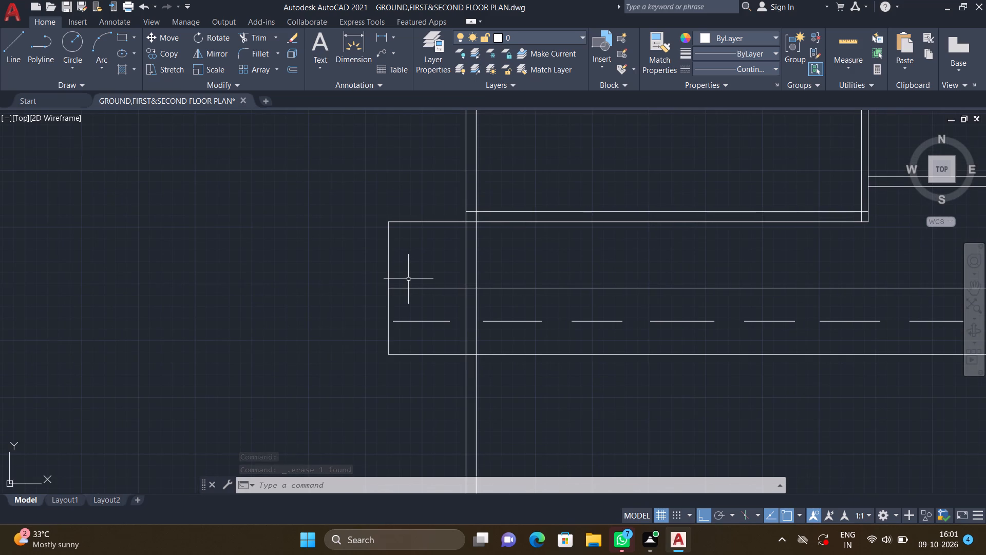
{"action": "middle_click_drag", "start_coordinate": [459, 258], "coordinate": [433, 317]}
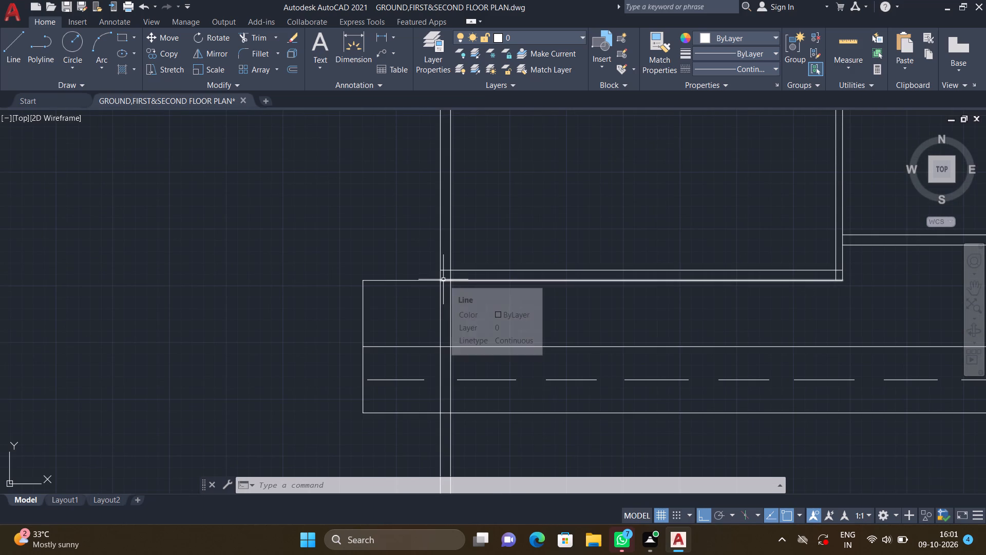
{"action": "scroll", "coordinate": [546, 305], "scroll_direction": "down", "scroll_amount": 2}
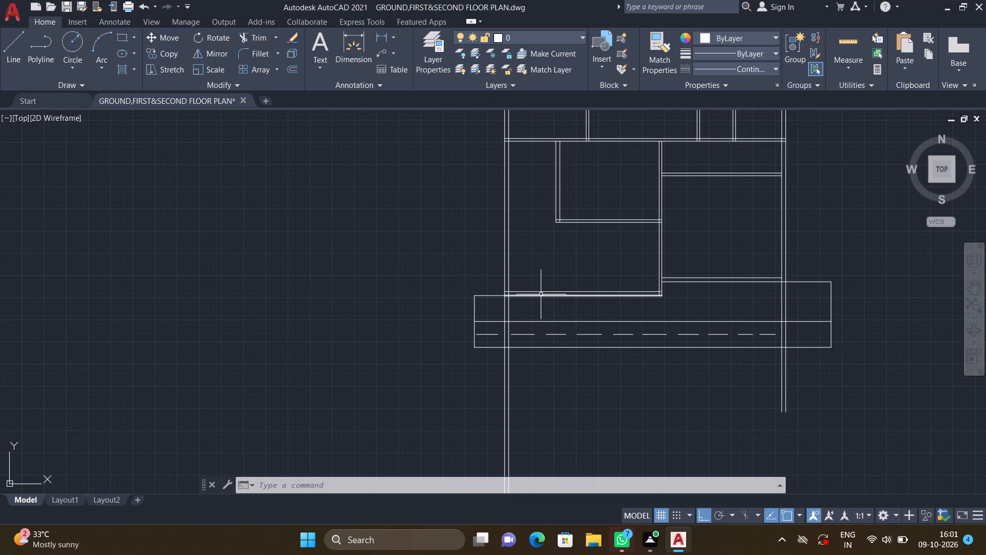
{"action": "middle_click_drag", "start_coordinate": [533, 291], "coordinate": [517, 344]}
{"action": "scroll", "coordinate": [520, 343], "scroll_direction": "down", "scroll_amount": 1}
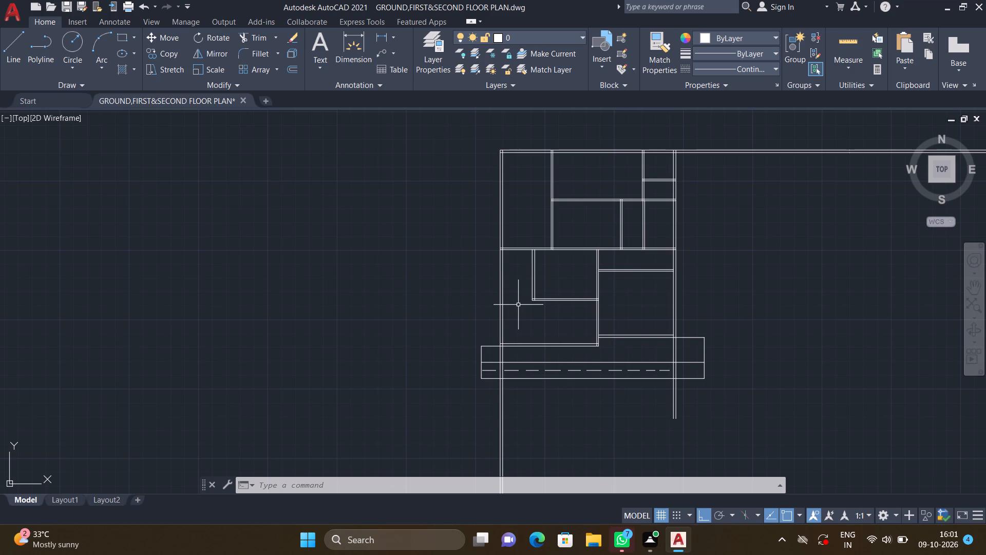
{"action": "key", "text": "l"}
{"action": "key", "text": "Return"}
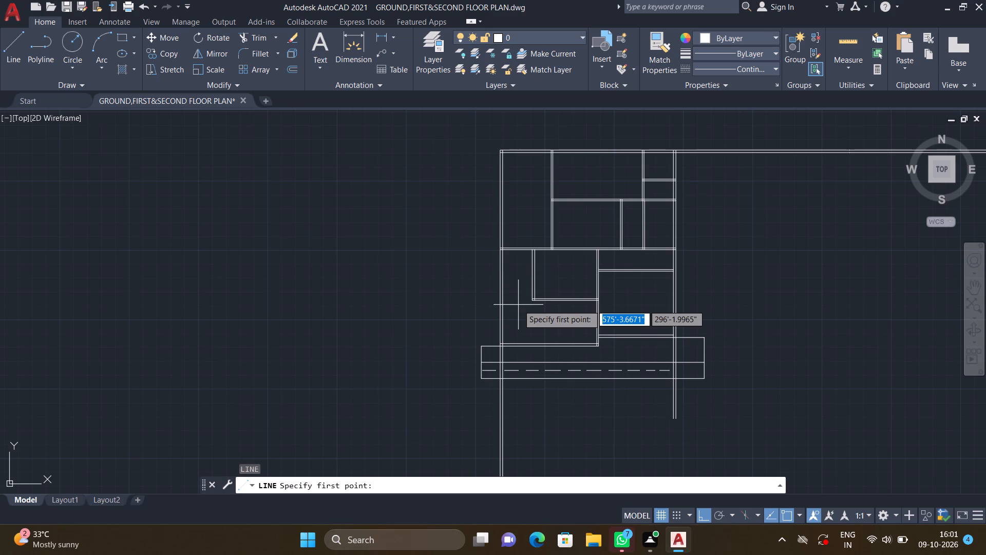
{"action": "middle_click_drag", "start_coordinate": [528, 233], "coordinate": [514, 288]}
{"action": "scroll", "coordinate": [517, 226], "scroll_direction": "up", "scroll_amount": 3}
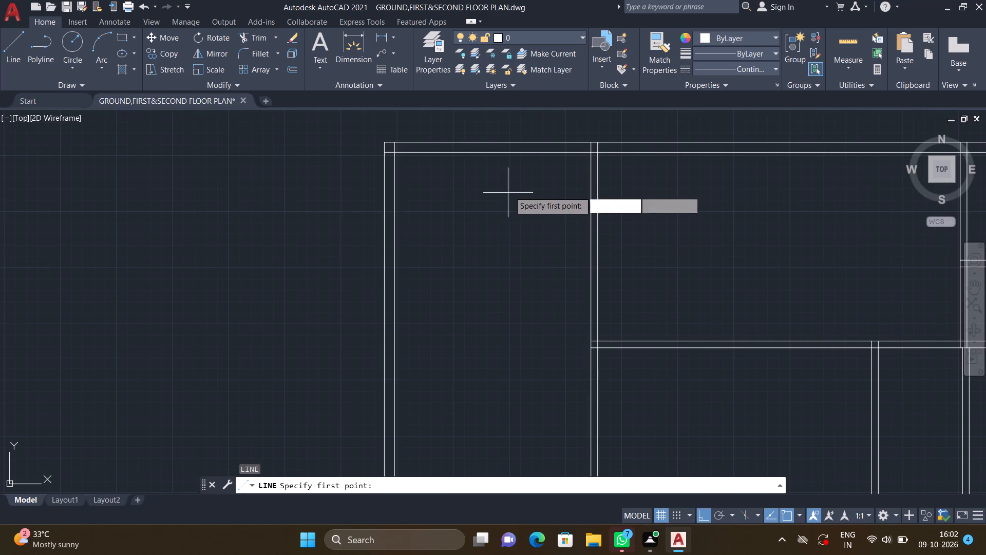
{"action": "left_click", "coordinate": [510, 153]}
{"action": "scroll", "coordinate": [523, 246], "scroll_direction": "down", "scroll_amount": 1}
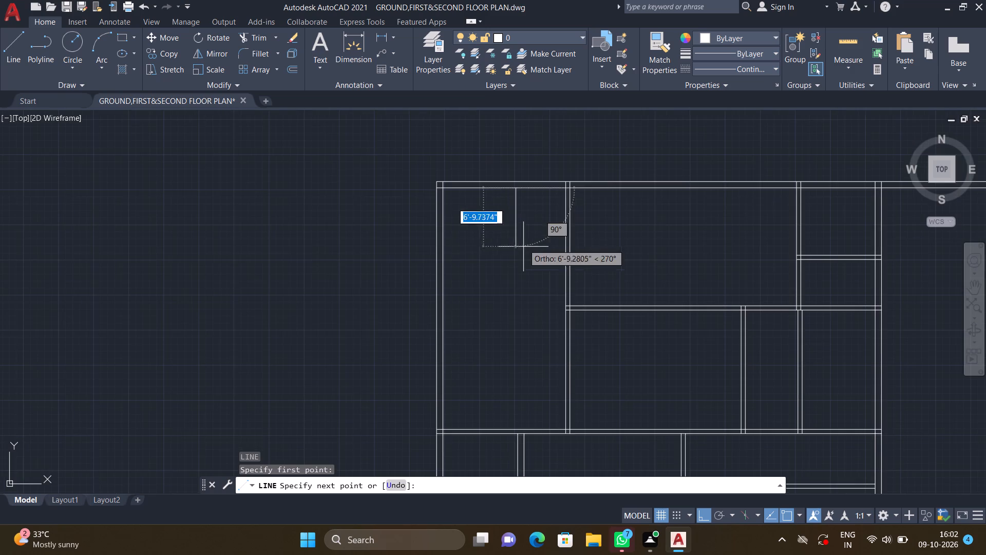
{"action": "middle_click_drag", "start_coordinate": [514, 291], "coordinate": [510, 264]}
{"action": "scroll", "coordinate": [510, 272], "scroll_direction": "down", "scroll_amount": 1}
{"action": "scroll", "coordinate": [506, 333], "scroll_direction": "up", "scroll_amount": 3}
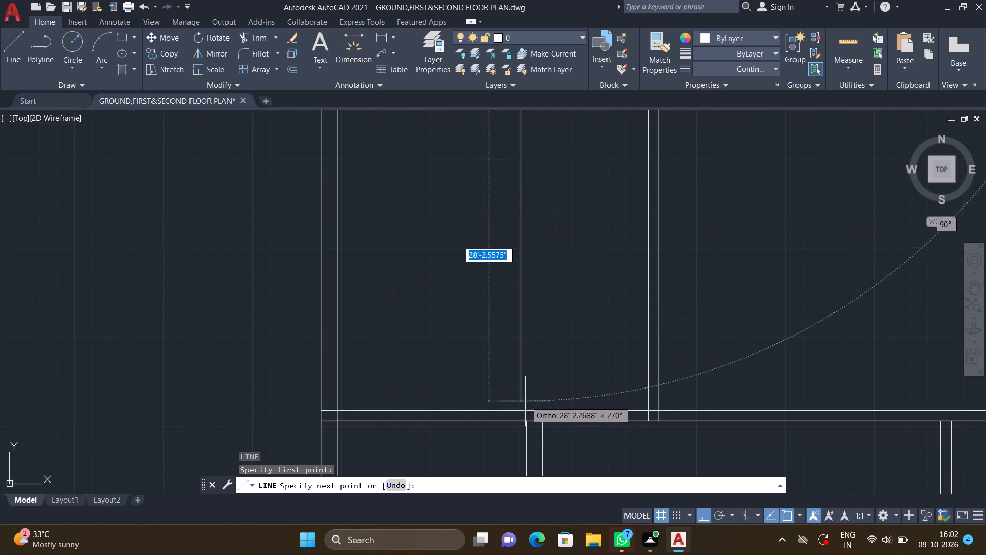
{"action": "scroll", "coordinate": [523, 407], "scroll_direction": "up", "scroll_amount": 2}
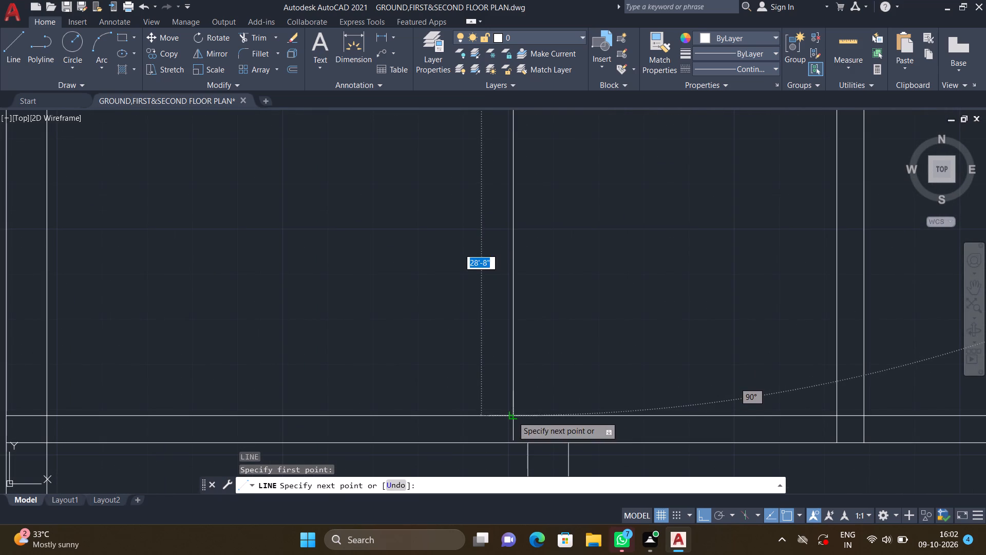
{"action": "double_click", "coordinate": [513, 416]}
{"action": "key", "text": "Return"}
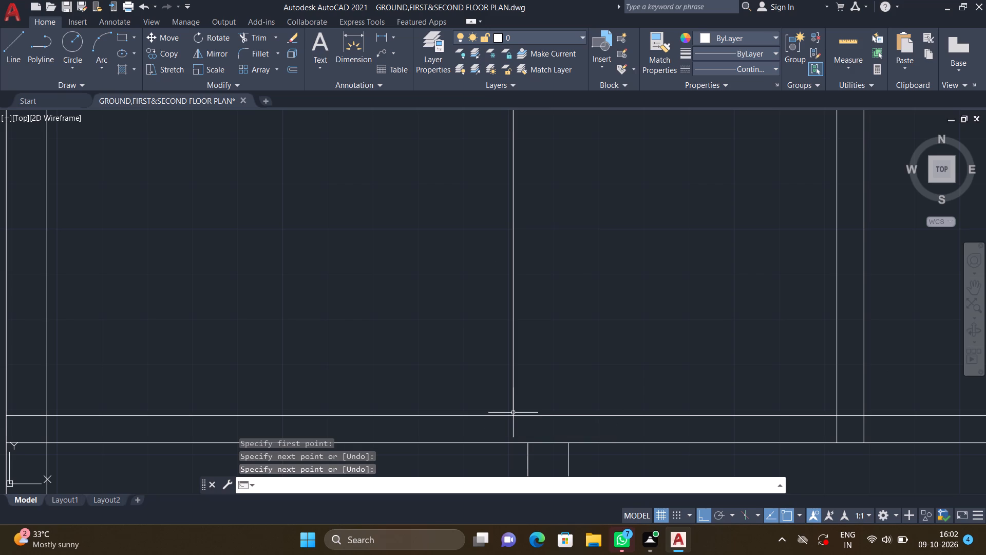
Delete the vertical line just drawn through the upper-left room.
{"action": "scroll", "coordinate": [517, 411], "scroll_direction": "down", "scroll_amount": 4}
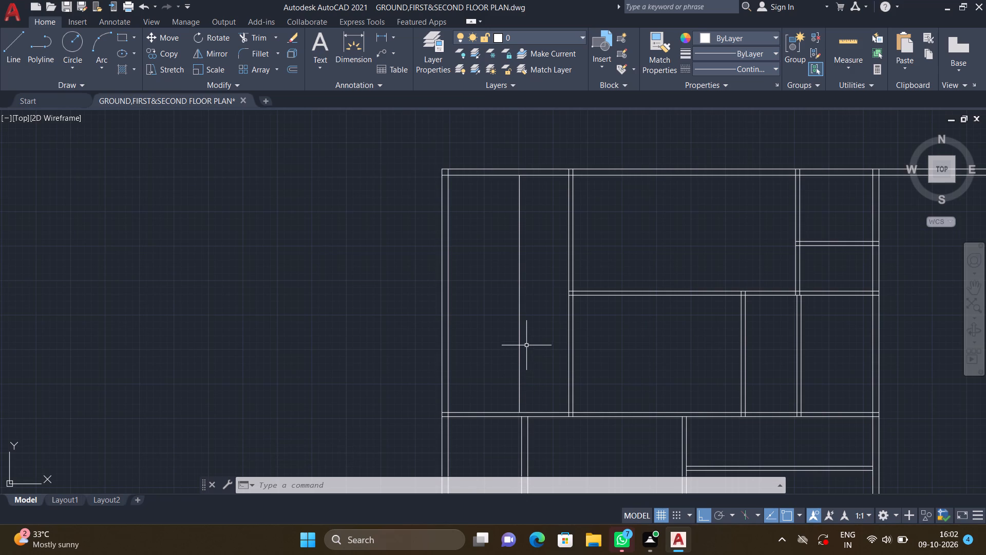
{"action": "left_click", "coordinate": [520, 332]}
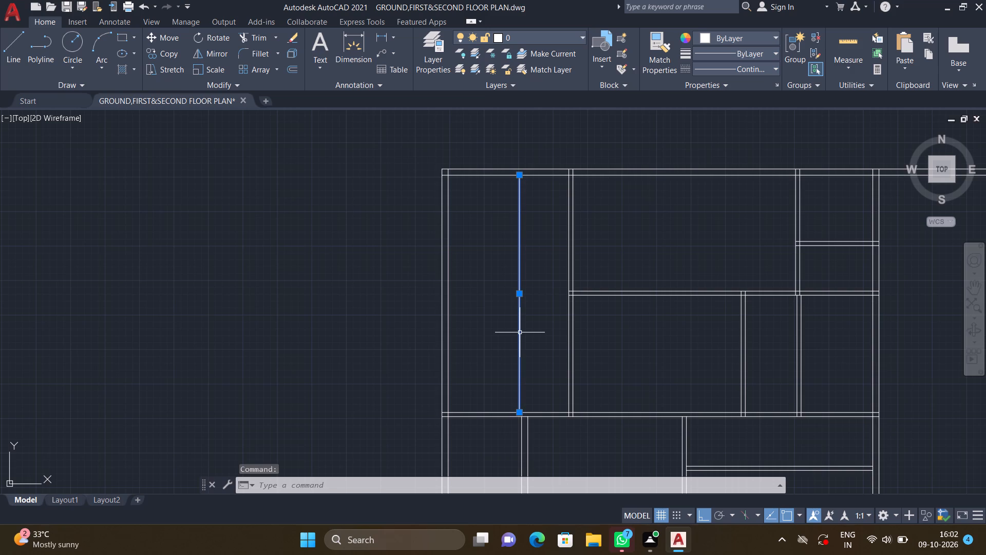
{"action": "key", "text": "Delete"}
Draw a 14'-7" horizontal line along the upper-left room's top wall, between the room's two inner corners.
{"action": "key", "text": "l"}
{"action": "key", "text": "Return"}
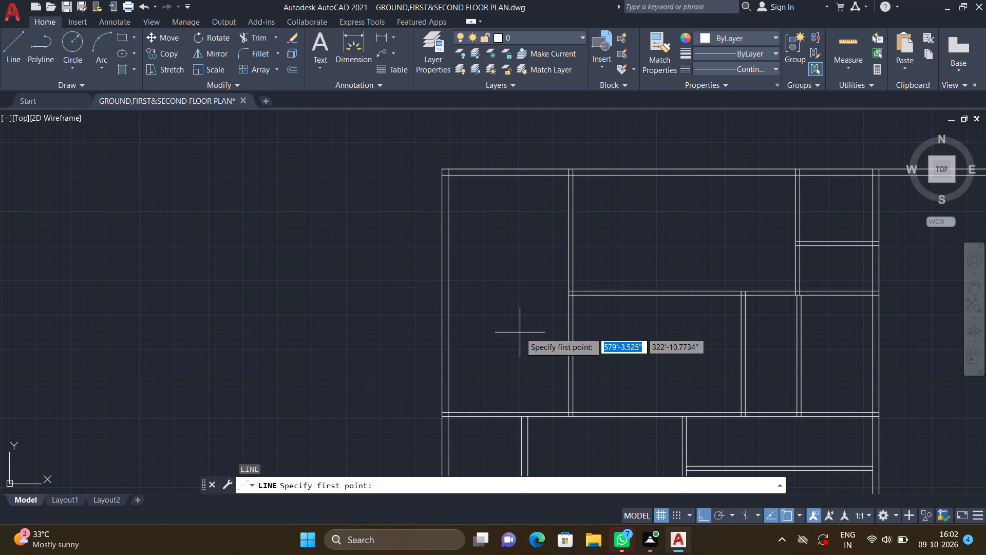
{"action": "middle_click_drag", "start_coordinate": [477, 297], "coordinate": [465, 355]}
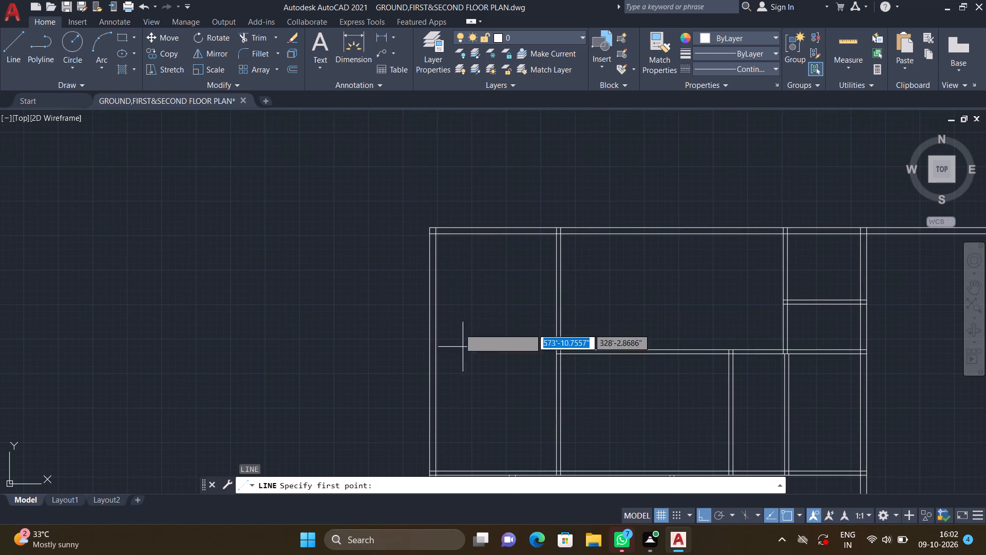
{"action": "scroll", "coordinate": [444, 240], "scroll_direction": "up", "scroll_amount": 3}
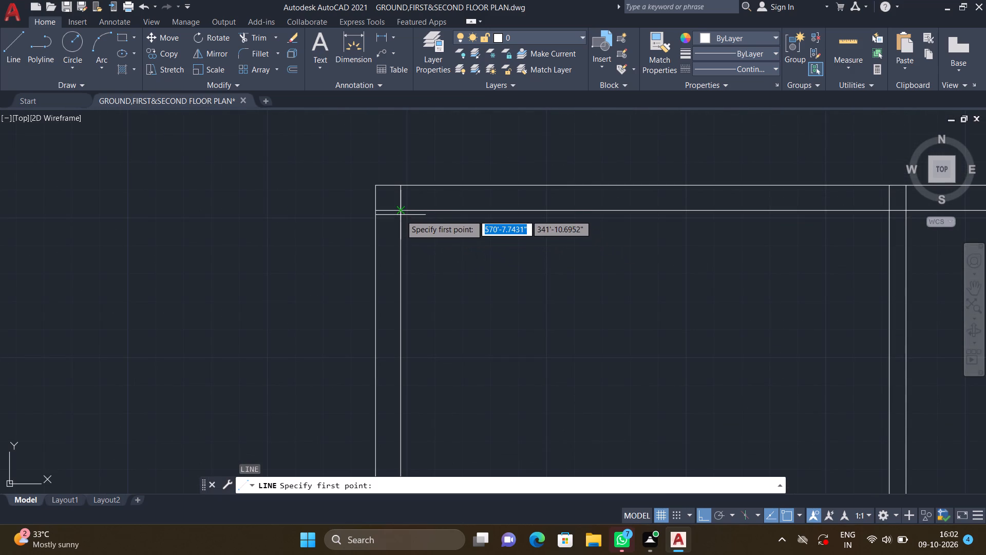
{"action": "left_click", "coordinate": [403, 212]}
{"action": "scroll", "coordinate": [608, 215], "scroll_direction": "down", "scroll_amount": 1}
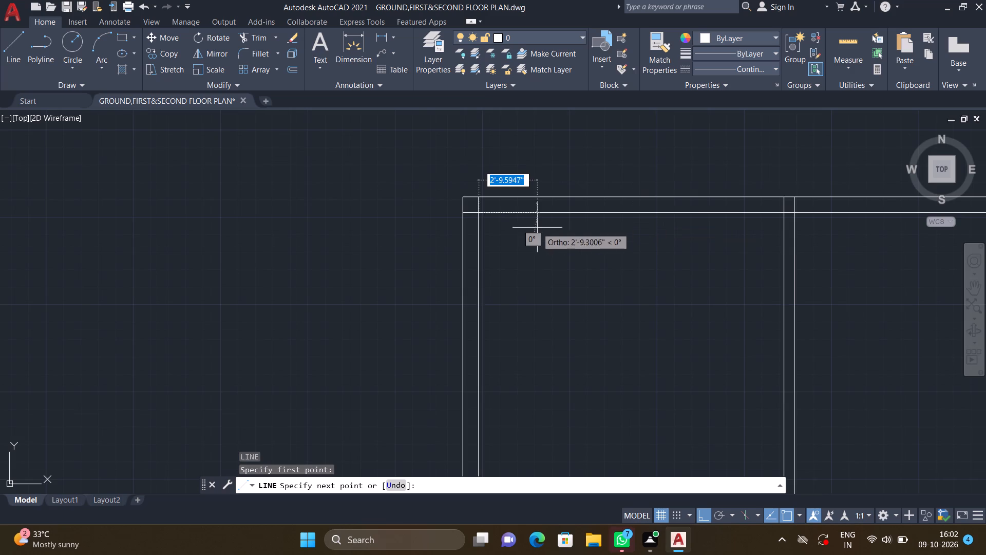
{"action": "middle_click_drag", "start_coordinate": [678, 234], "coordinate": [535, 244]}
{"action": "scroll", "coordinate": [636, 229], "scroll_direction": "up", "scroll_amount": 3}
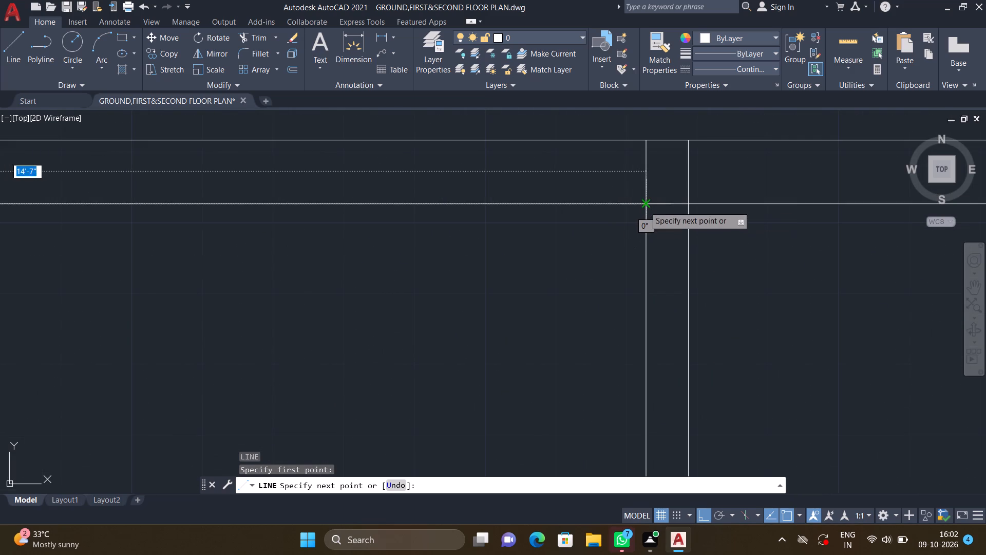
{"action": "left_click", "coordinate": [644, 206]}
{"action": "key", "text": "Return"}
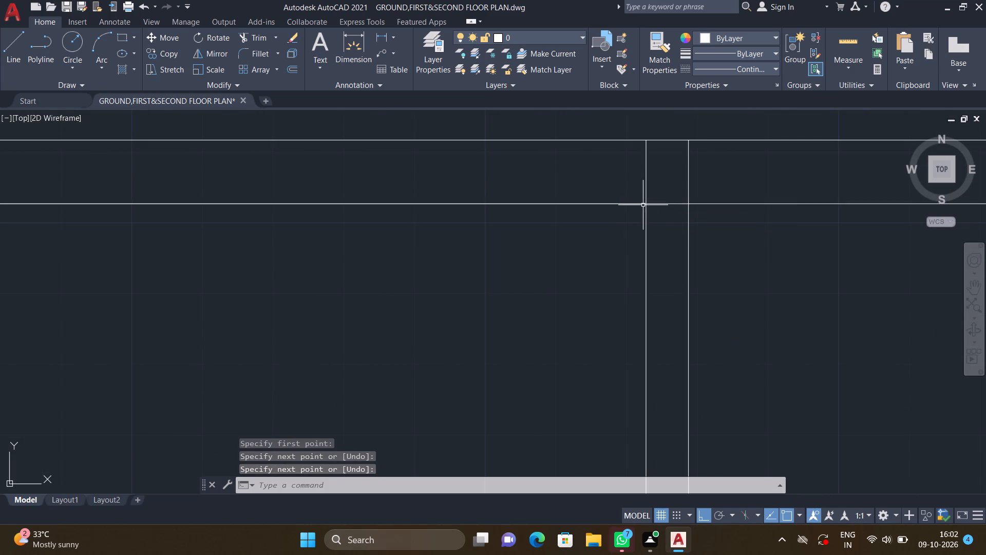
Offset the horizontal line along the upper-left room's top wall 1' downward into the room.
{"action": "scroll", "coordinate": [586, 229], "scroll_direction": "down", "scroll_amount": 4}
{"action": "key", "text": "o"}
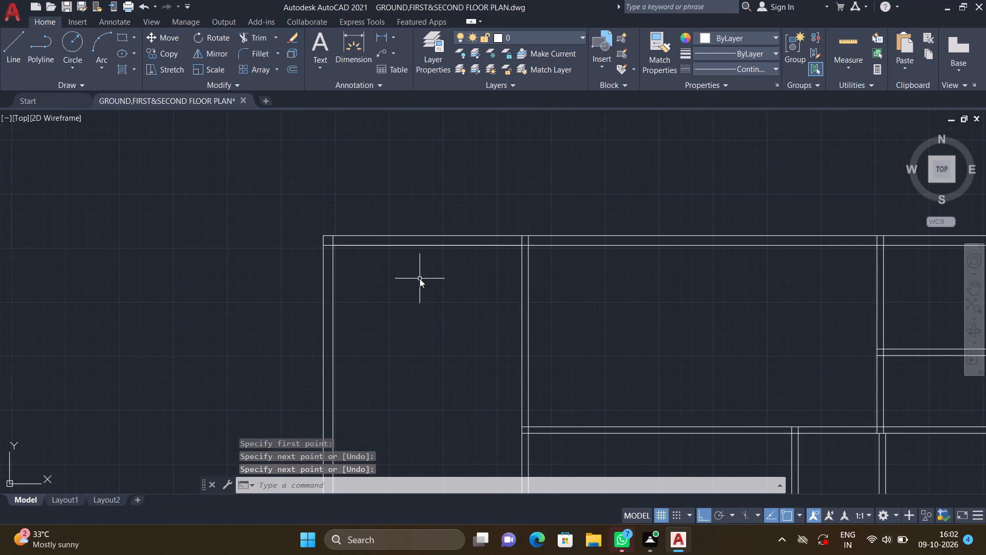
{"action": "key", "text": "Return"}
{"action": "key", "text": "4"}
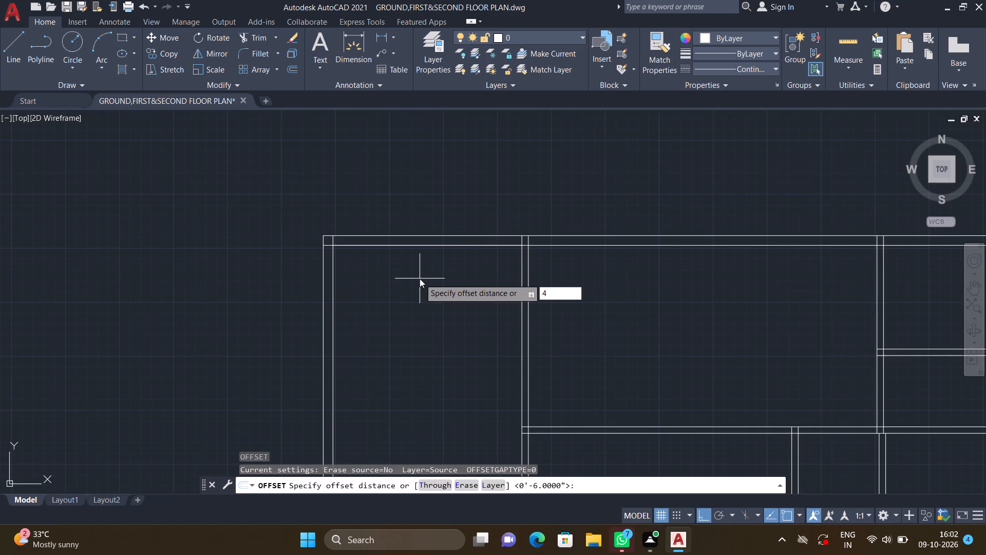
{"action": "key", "text": "BackSpace"}
{"action": "type", "text": "1'"}
{"action": "key", "text": "Return"}
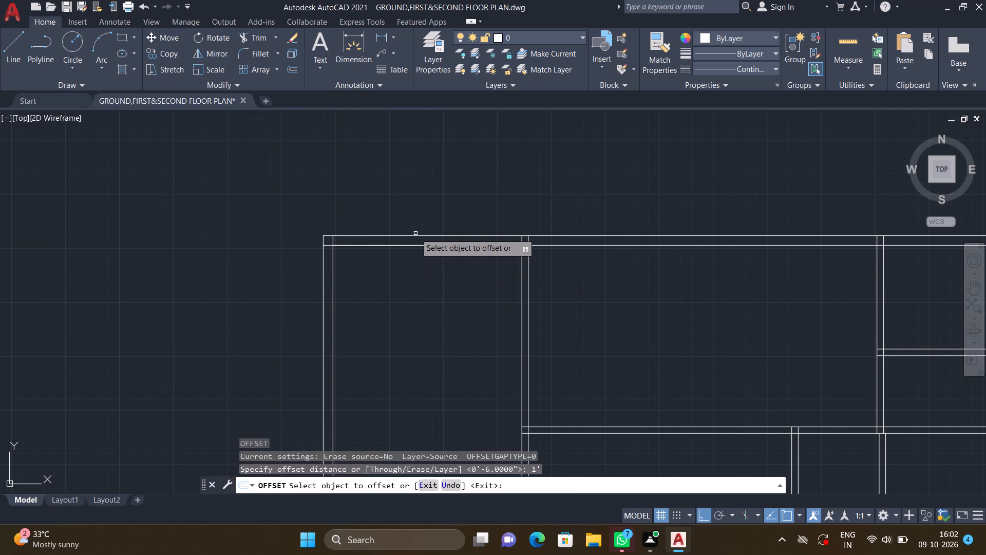
{"action": "scroll", "coordinate": [427, 246], "scroll_direction": "up", "scroll_amount": 2}
{"action": "double_click", "coordinate": [425, 245]}
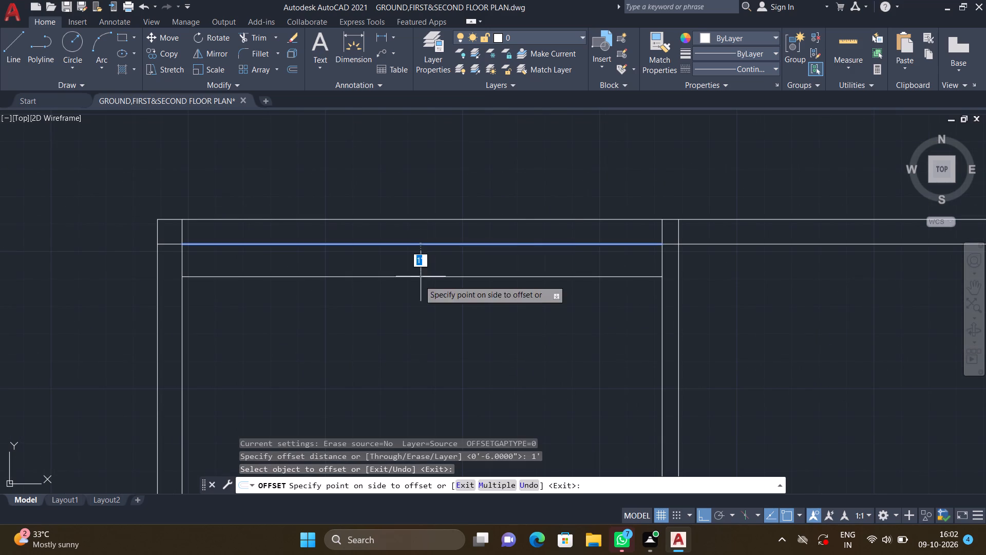
{"action": "double_click", "coordinate": [414, 305]}
Offset each newest horizontal line 1' downward in turn, adding five more lines inside the upper-left room.
{"action": "scroll", "coordinate": [411, 301], "scroll_direction": "down", "scroll_amount": 2}
{"action": "middle_click_drag", "start_coordinate": [394, 345], "coordinate": [391, 299]}
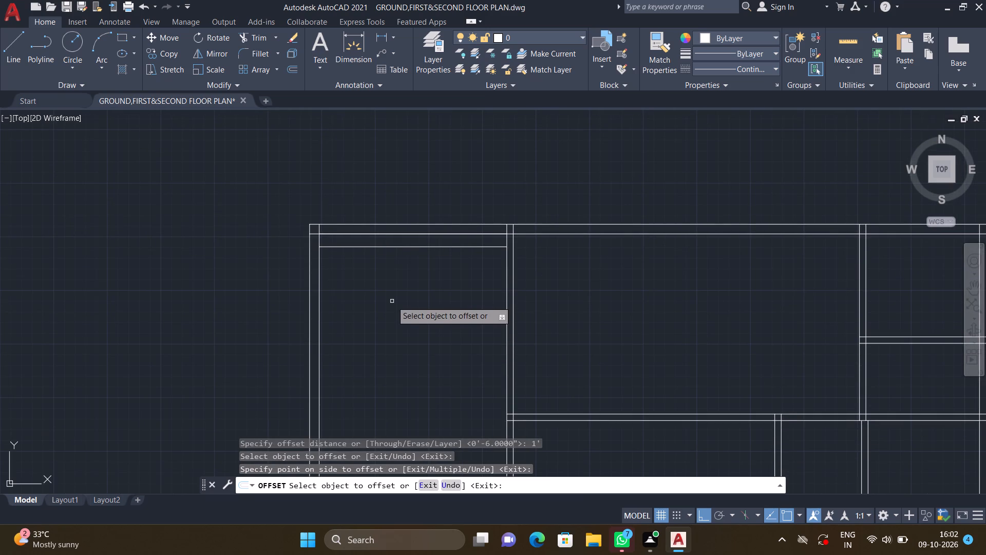
{"action": "middle_click_drag", "start_coordinate": [387, 325], "coordinate": [383, 285]}
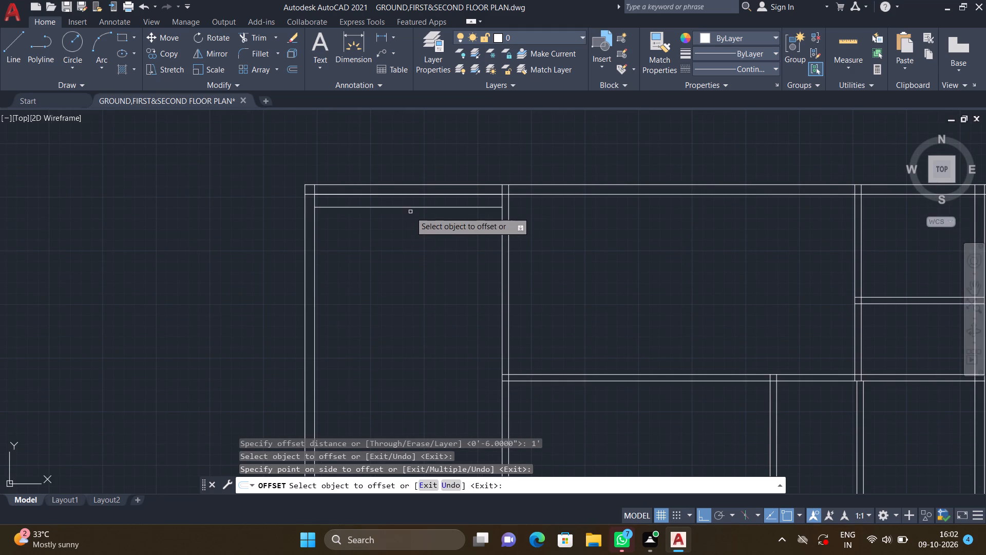
{"action": "double_click", "coordinate": [412, 207]}
{"action": "left_click", "coordinate": [411, 239]}
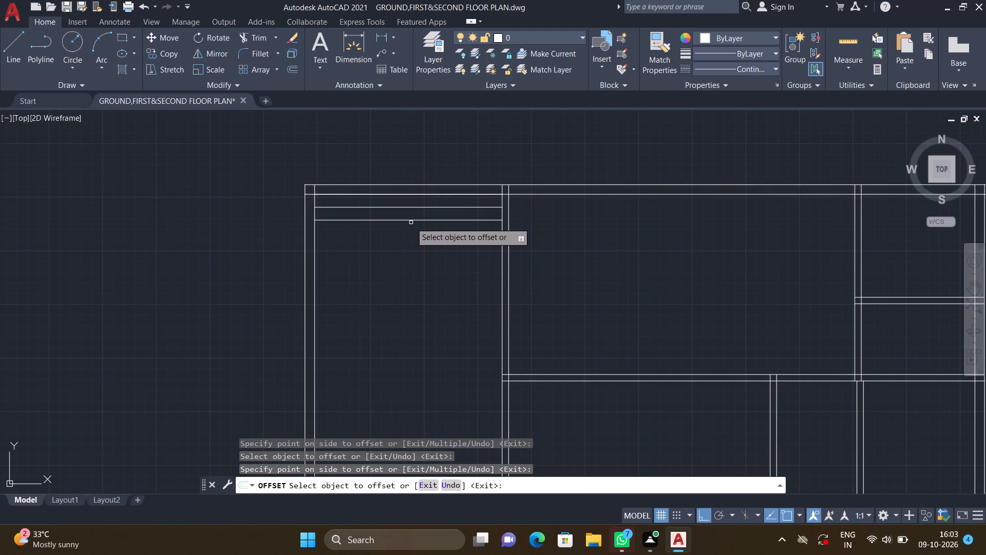
{"action": "left_click", "coordinate": [410, 220]}
{"action": "left_click", "coordinate": [412, 261]}
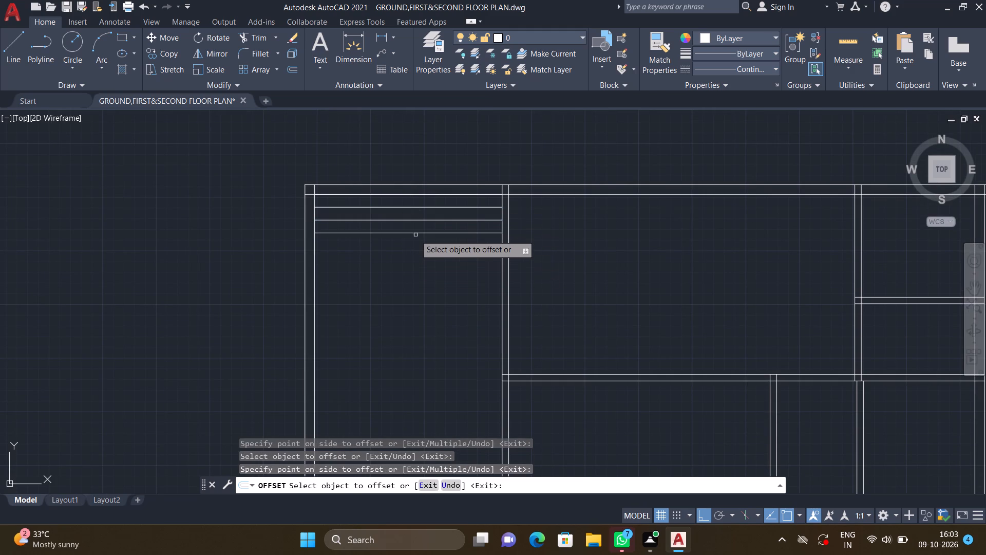
{"action": "left_click", "coordinate": [415, 233]}
{"action": "left_click", "coordinate": [417, 269]}
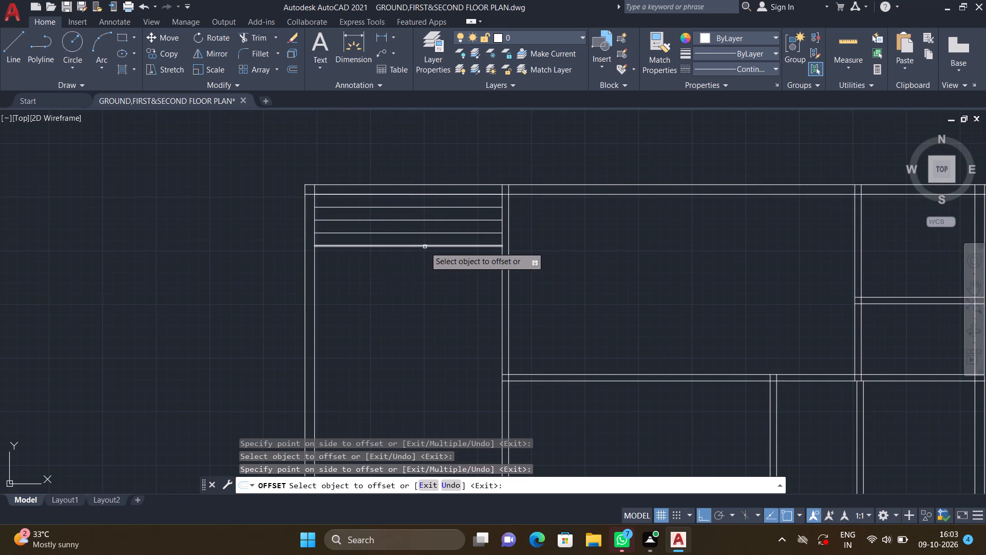
{"action": "left_click", "coordinate": [425, 247]}
{"action": "left_click", "coordinate": [424, 273]}
{"action": "left_click", "coordinate": [424, 259]}
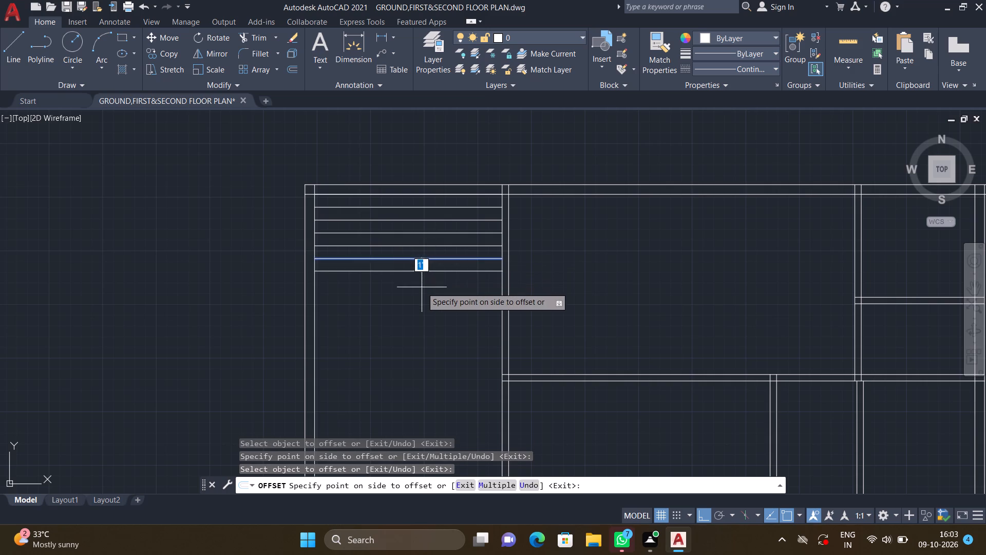
{"action": "left_click", "coordinate": [422, 287]}
Offset the lowest horizontal line in the upper-left room another 1' downward.
{"action": "scroll", "coordinate": [416, 280], "scroll_direction": "down", "scroll_amount": 2}
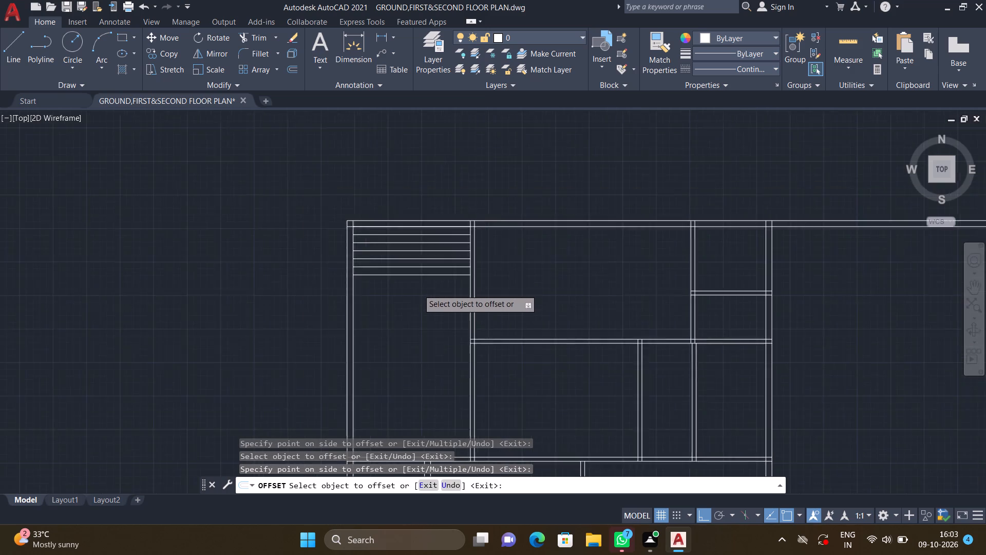
{"action": "scroll", "coordinate": [418, 291], "scroll_direction": "down", "scroll_amount": 1}
{"action": "middle_click_drag", "start_coordinate": [410, 301], "coordinate": [400, 268]}
{"action": "scroll", "coordinate": [405, 266], "scroll_direction": "up", "scroll_amount": 3}
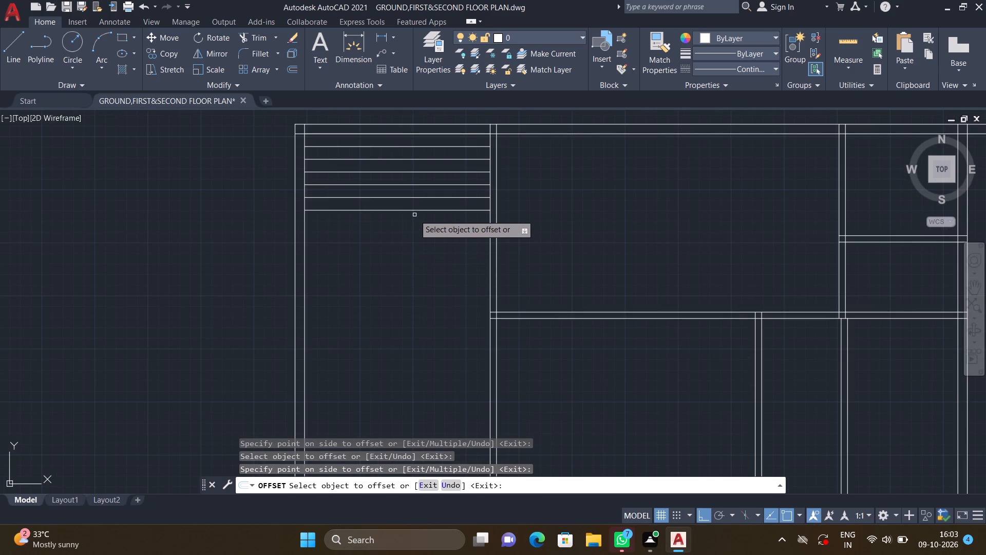
{"action": "left_click", "coordinate": [415, 208]}
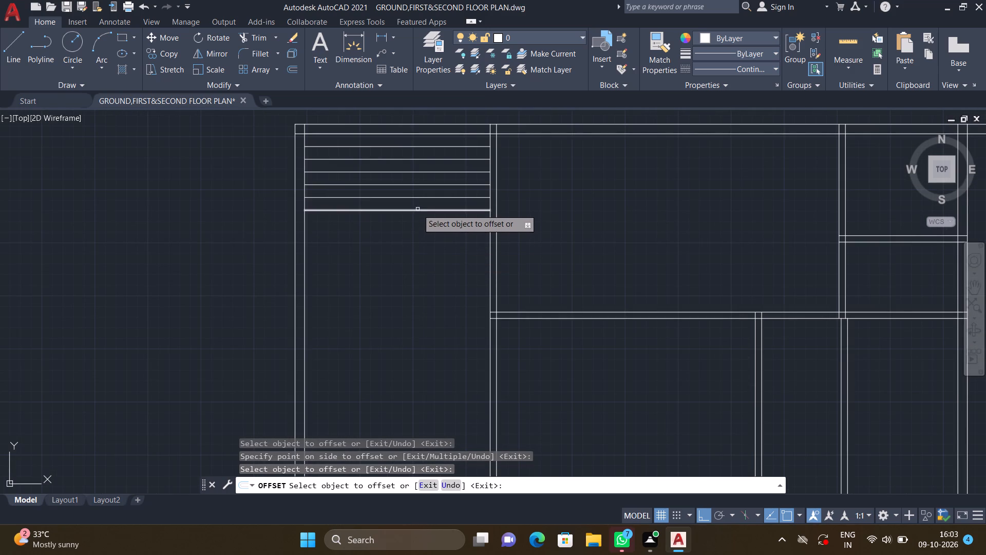
{"action": "left_click", "coordinate": [418, 209]}
{"action": "left_click", "coordinate": [429, 253]}
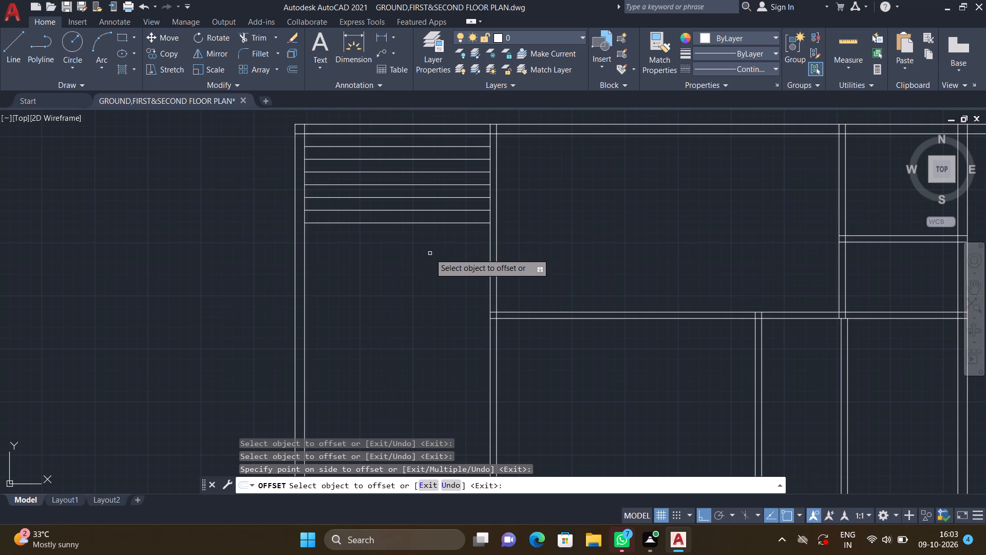
Extend the series with four more 1' downward offsets, each from the lowest horizontal line, and finish the Offset command.
{"action": "middle_click_drag", "start_coordinate": [426, 275], "coordinate": [423, 269]}
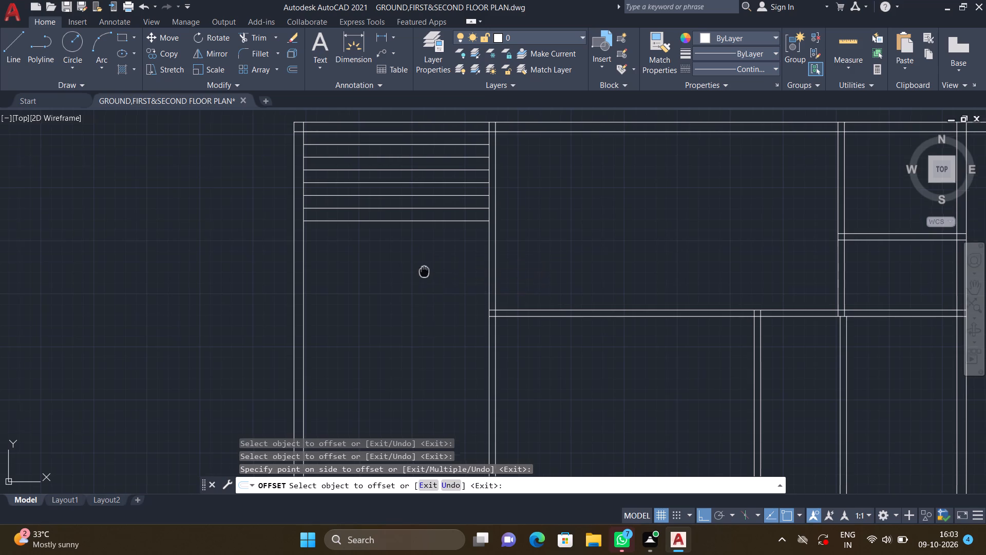
{"action": "middle_click_drag", "start_coordinate": [423, 269], "coordinate": [419, 247]}
{"action": "scroll", "coordinate": [417, 202], "scroll_direction": "up", "scroll_amount": 2}
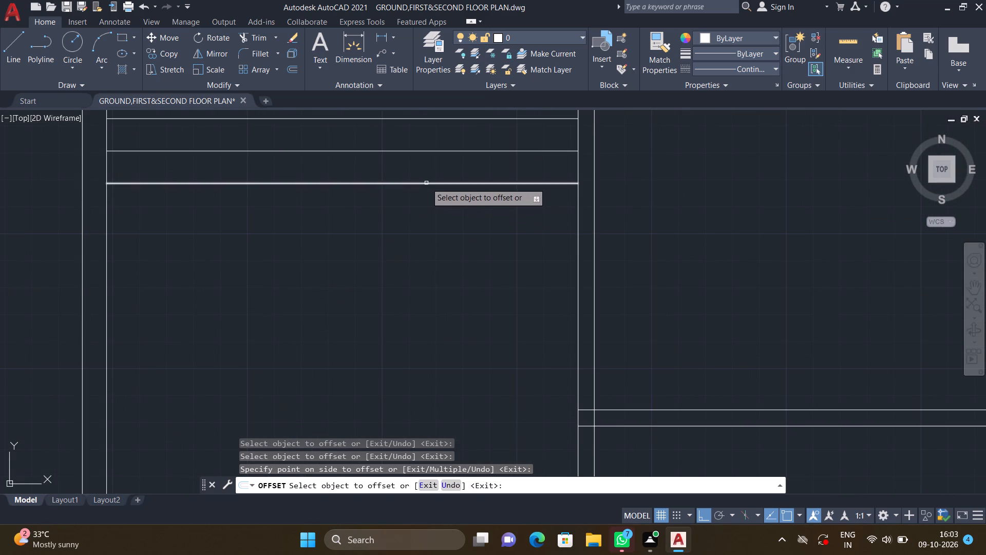
{"action": "left_click", "coordinate": [426, 183]}
{"action": "left_click", "coordinate": [428, 225]}
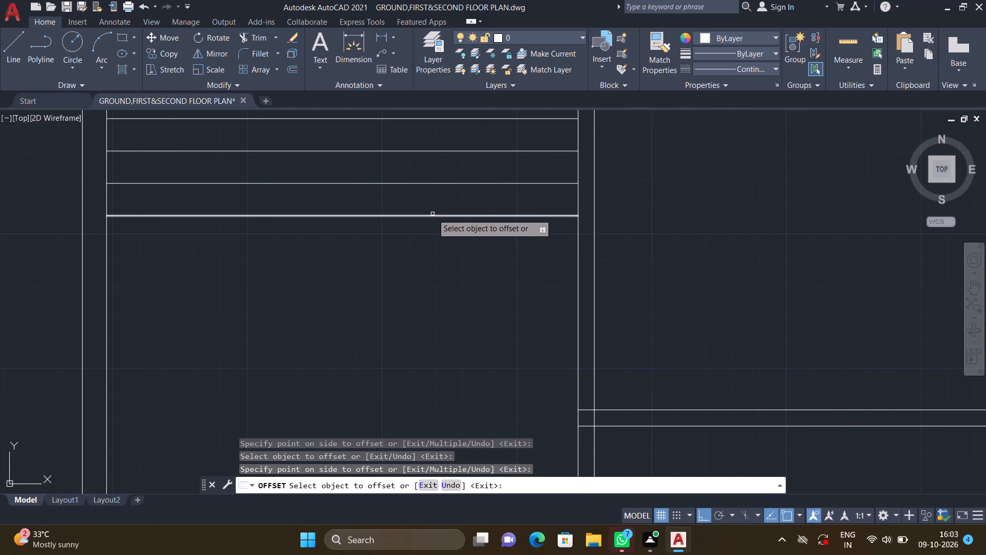
{"action": "left_click", "coordinate": [432, 214]}
{"action": "left_click", "coordinate": [447, 292]}
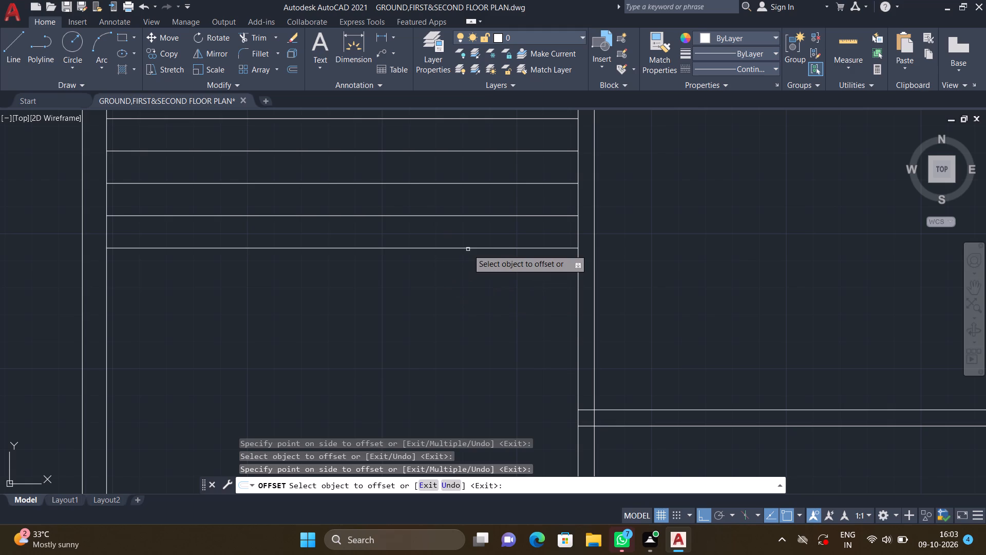
{"action": "left_click", "coordinate": [468, 249]}
{"action": "left_click", "coordinate": [468, 324]}
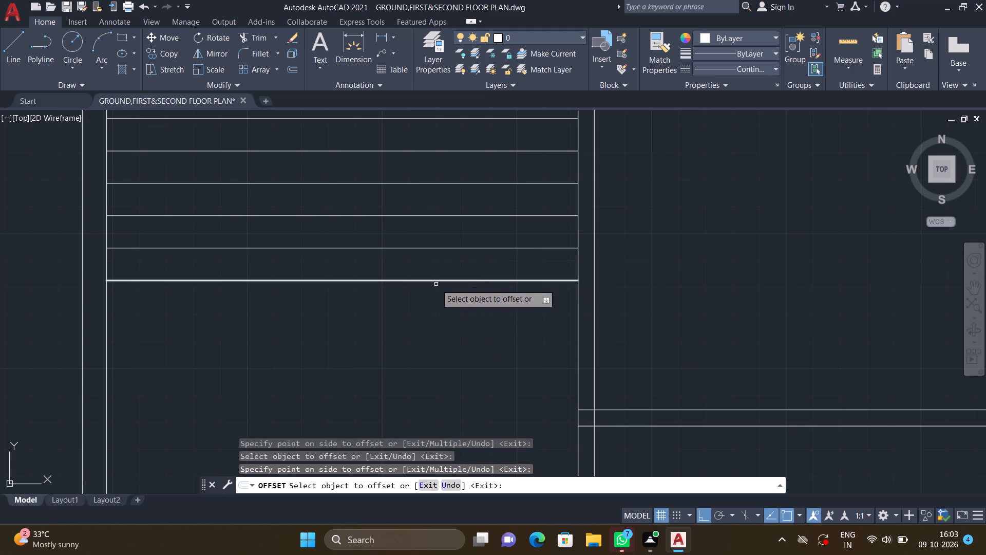
{"action": "double_click", "coordinate": [479, 281]}
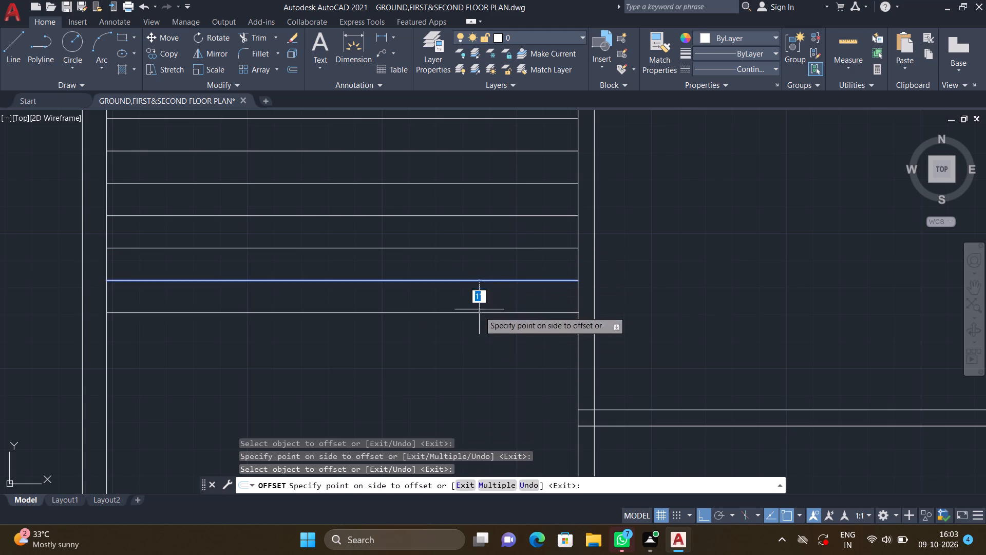
{"action": "left_click", "coordinate": [479, 356]}
{"action": "key", "text": "Return"}
Delete the original horizontal source line overlapping the inner face of the upper-left room's top wall.
{"action": "scroll", "coordinate": [481, 349], "scroll_direction": "down", "scroll_amount": 2}
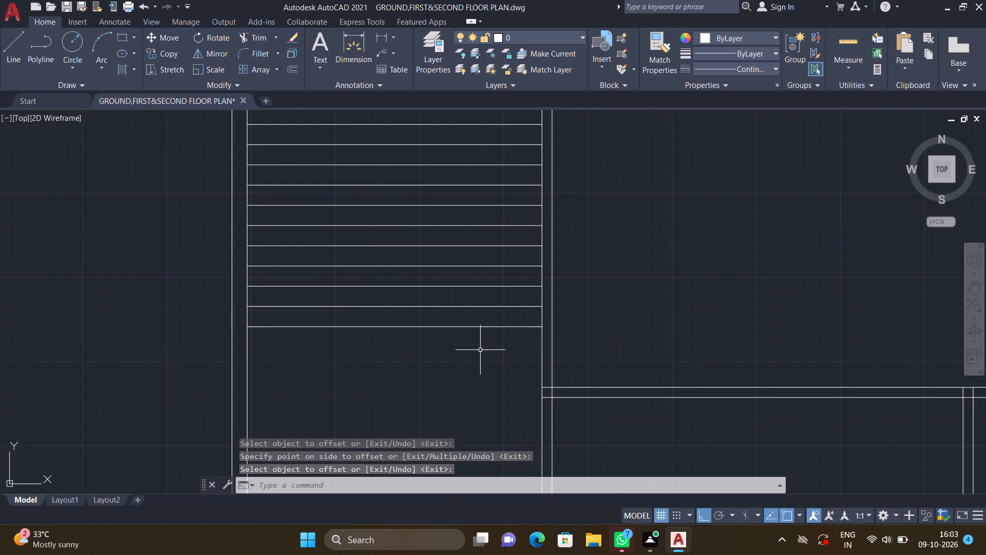
{"action": "scroll", "coordinate": [479, 350], "scroll_direction": "down", "scroll_amount": 1}
{"action": "middle_click_drag", "start_coordinate": [441, 302], "coordinate": [440, 352]}
{"action": "scroll", "coordinate": [459, 293], "scroll_direction": "up", "scroll_amount": 5}
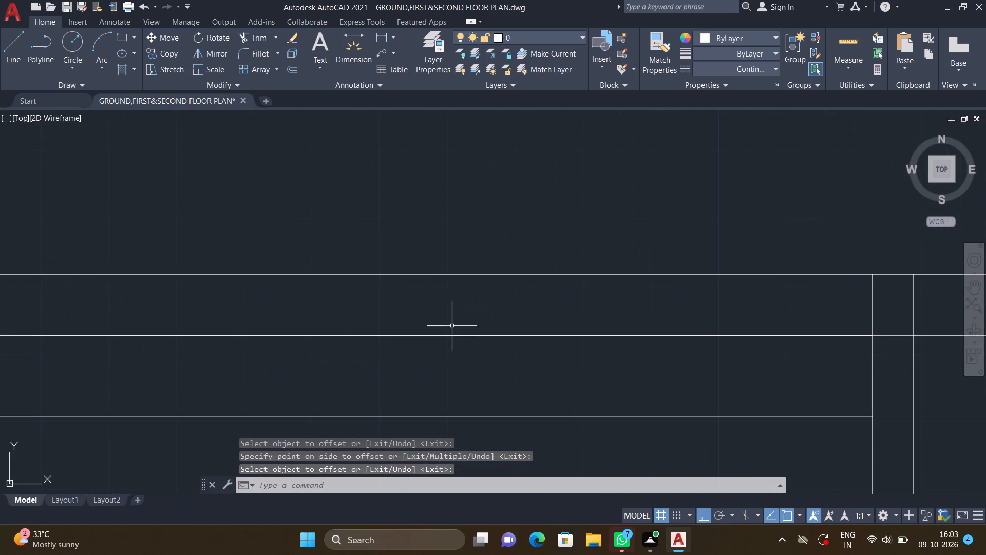
{"action": "double_click", "coordinate": [454, 336]}
{"action": "key", "text": "Delete"}
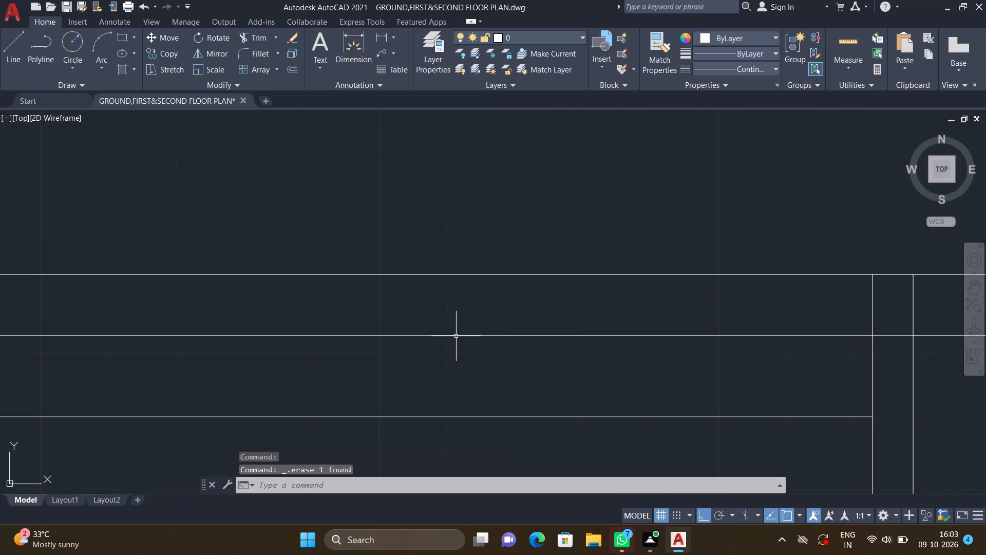
Restart Offset at 1' and add two more horizontal lines below the lowest one in the upper-left room.
{"action": "scroll", "coordinate": [460, 331], "scroll_direction": "down", "scroll_amount": 4}
{"action": "middle_click_drag", "start_coordinate": [443, 344], "coordinate": [440, 233]}
{"action": "scroll", "coordinate": [440, 236], "scroll_direction": "down", "scroll_amount": 2}
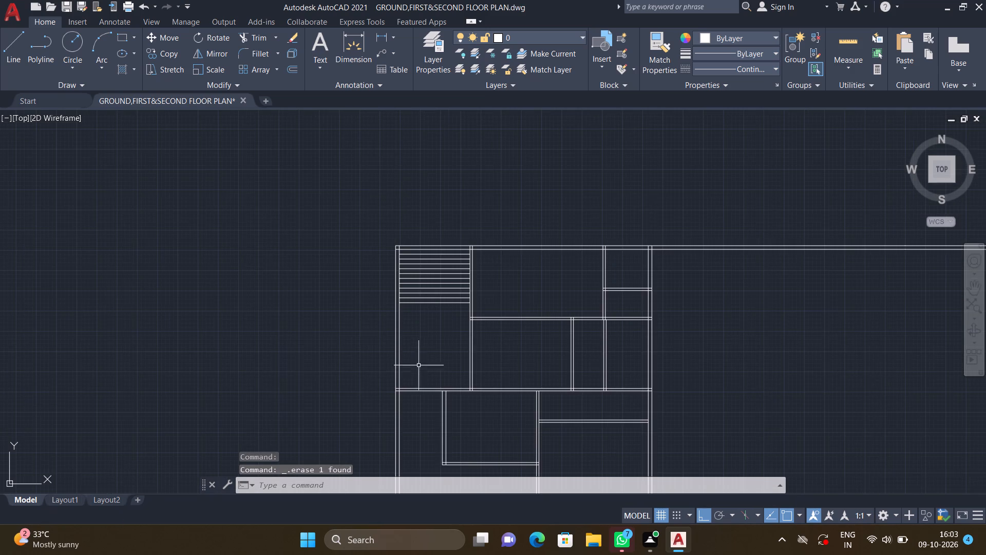
{"action": "middle_click_drag", "start_coordinate": [424, 350], "coordinate": [414, 326]}
{"action": "scroll", "coordinate": [423, 297], "scroll_direction": "up", "scroll_amount": 3}
{"action": "key", "text": "o"}
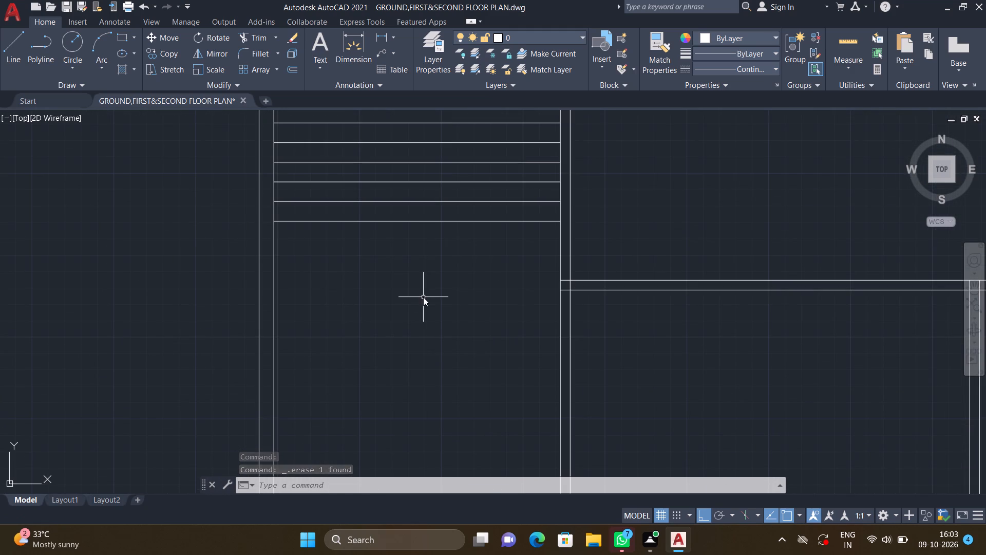
{"action": "key", "text": "Return"}
{"action": "type", "text": "1'"}
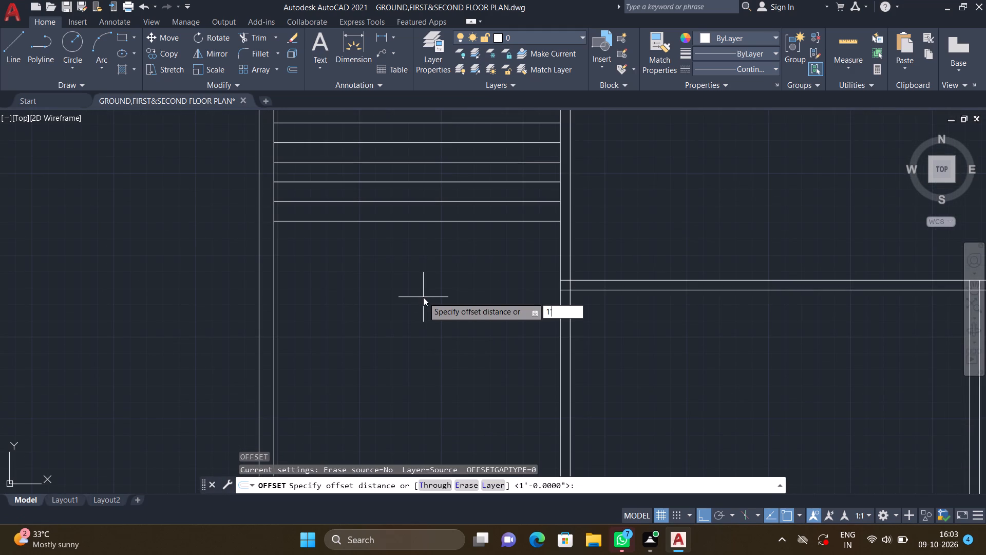
{"action": "key", "text": "Return"}
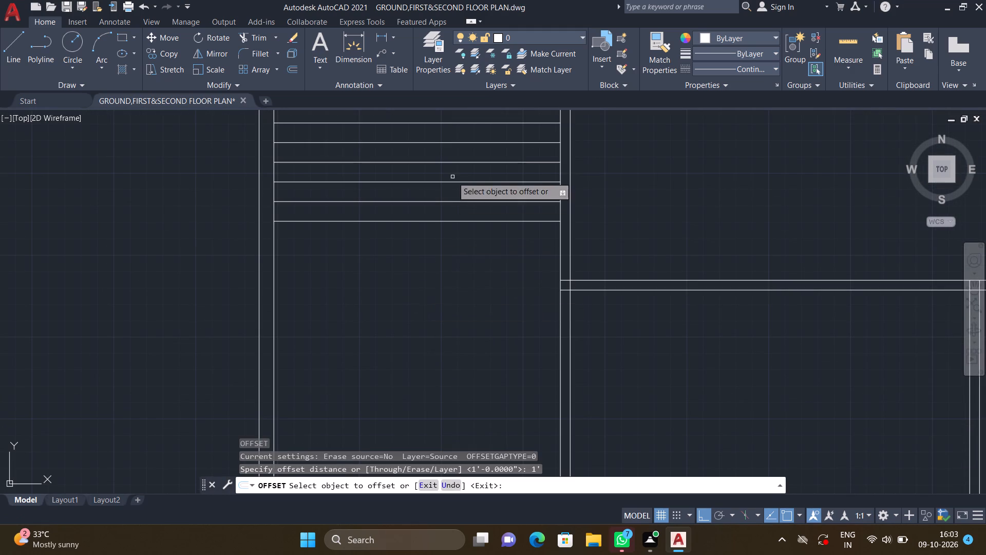
{"action": "scroll", "coordinate": [441, 226], "scroll_direction": "up", "scroll_amount": 1}
{"action": "double_click", "coordinate": [441, 217]}
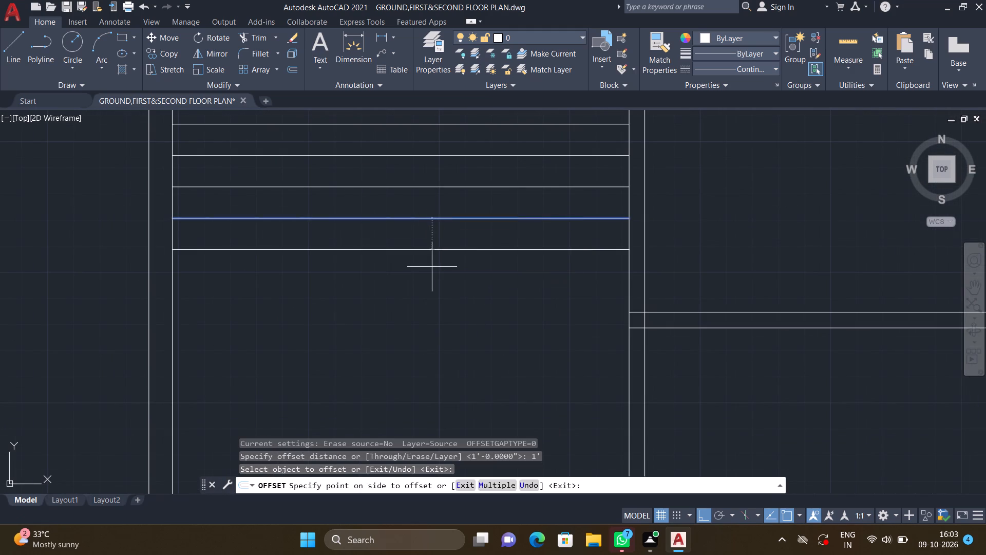
{"action": "left_click", "coordinate": [432, 267]}
{"action": "left_click", "coordinate": [431, 250]}
{"action": "double_click", "coordinate": [430, 298]}
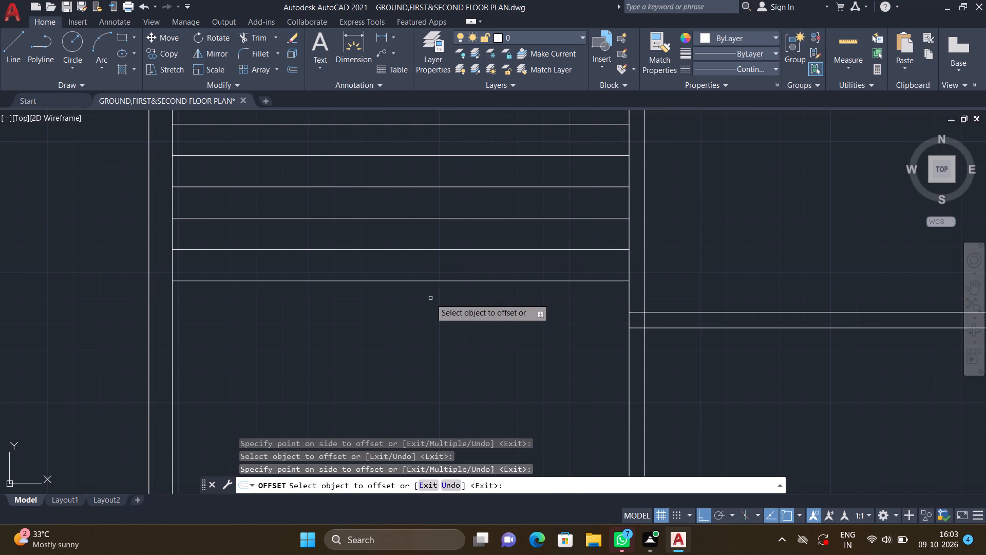
Add two further horizontal lines below the lowest one in the upper-left room, each offset 1' downward.
{"action": "double_click", "coordinate": [429, 281]}
{"action": "left_click", "coordinate": [431, 340]}
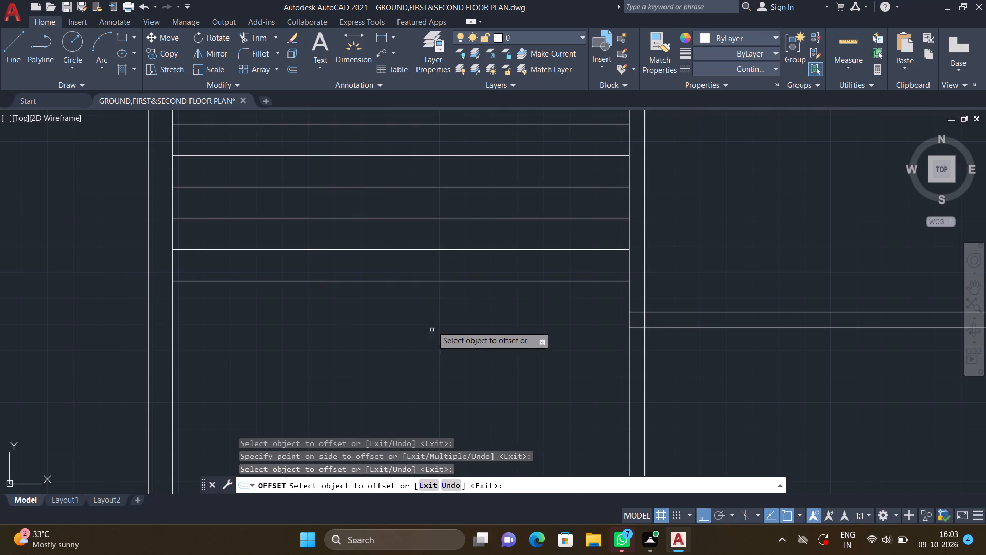
{"action": "left_click", "coordinate": [444, 280]}
{"action": "left_click", "coordinate": [444, 327]}
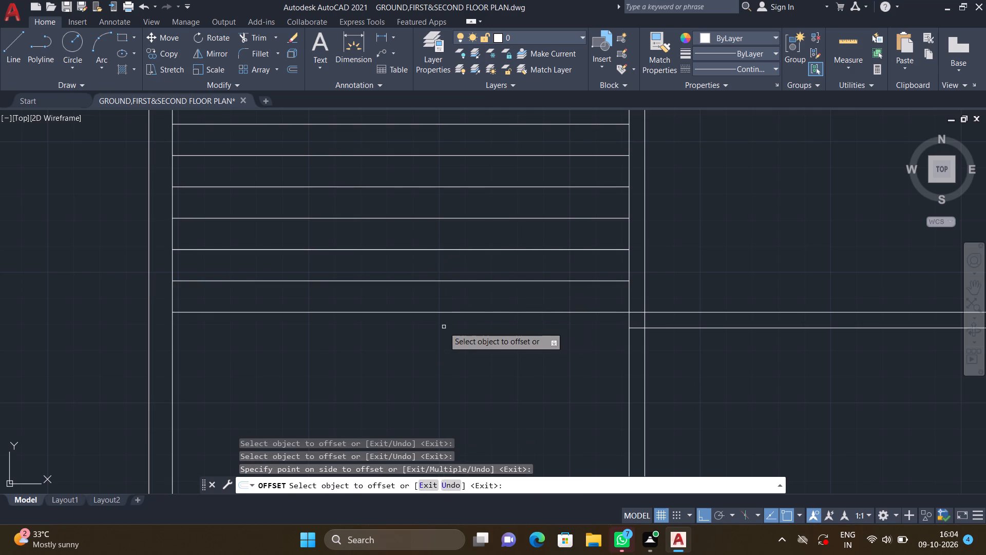
{"action": "left_click", "coordinate": [441, 311]}
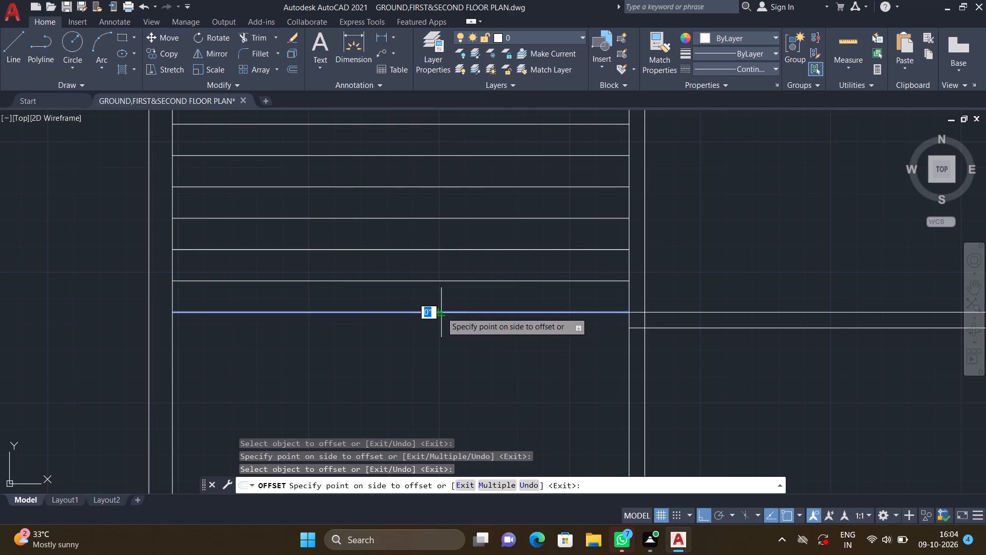
{"action": "left_click", "coordinate": [432, 357]}
Add four more horizontal lines below the lowest one in the upper-left room, each offset 1' downward.
{"action": "scroll", "coordinate": [430, 386], "scroll_direction": "down", "scroll_amount": 1}
{"action": "middle_click_drag", "start_coordinate": [424, 360], "coordinate": [424, 321]}
{"action": "middle_click_drag", "start_coordinate": [426, 369], "coordinate": [425, 362]}
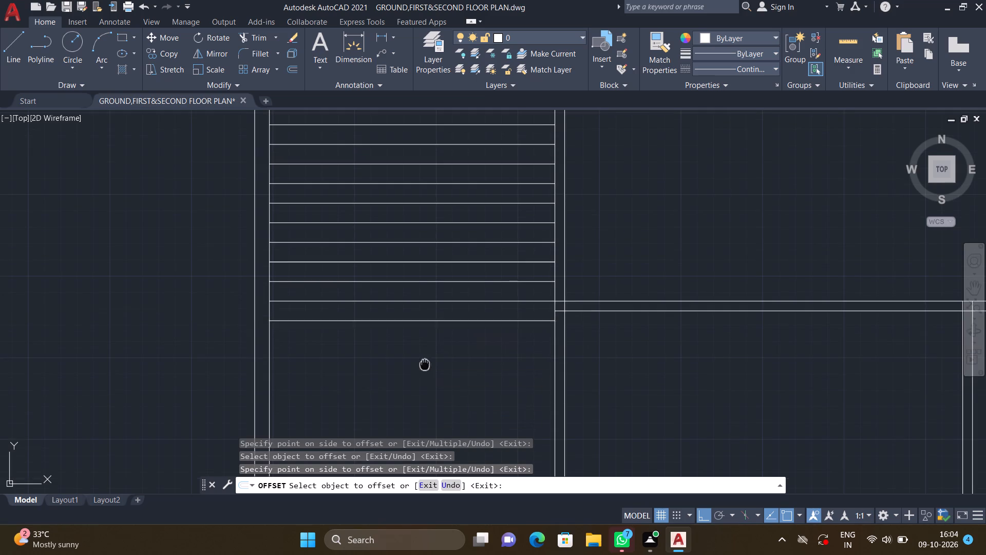
{"action": "middle_click_drag", "start_coordinate": [425, 362], "coordinate": [412, 299]}
{"action": "left_click", "coordinate": [439, 248]}
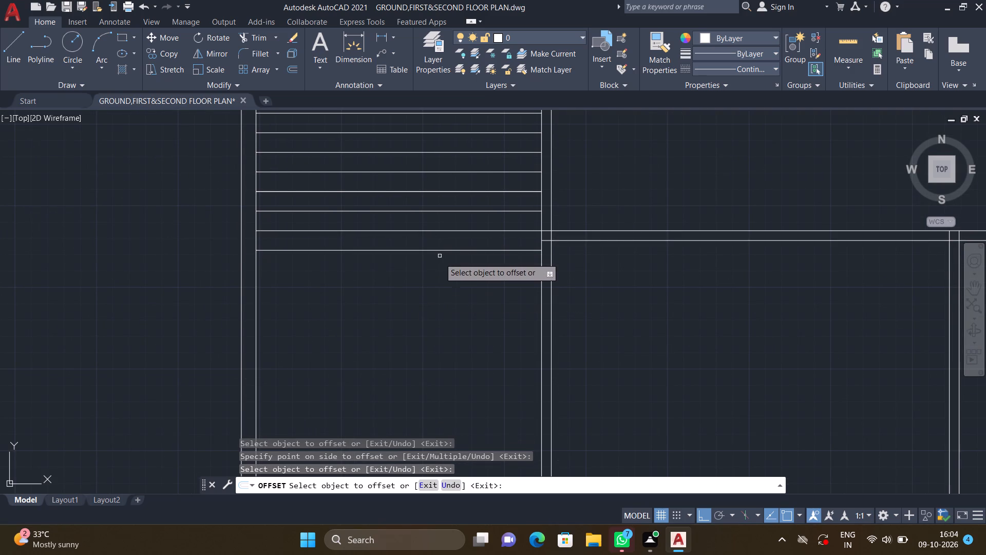
{"action": "left_click", "coordinate": [449, 249]}
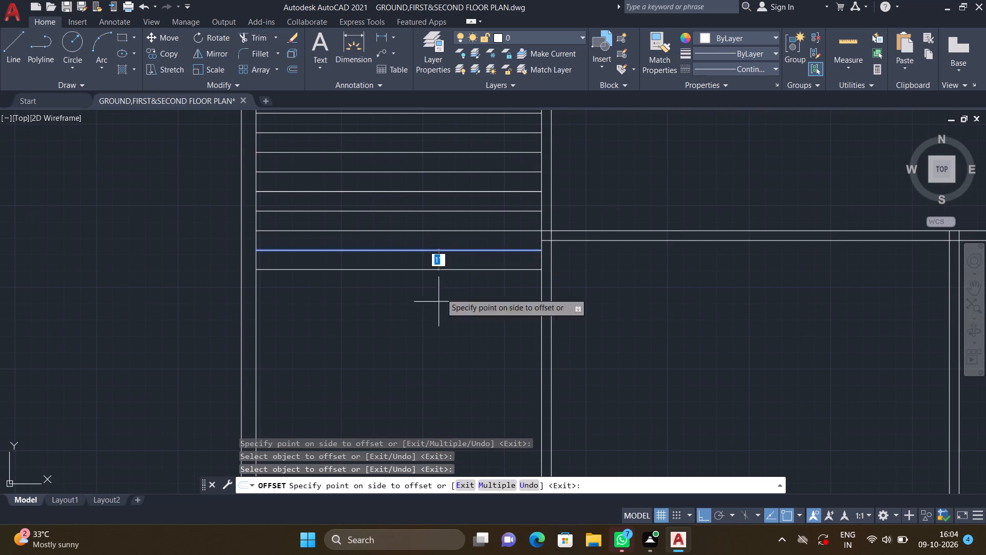
{"action": "left_click", "coordinate": [439, 313]}
{"action": "left_click", "coordinate": [445, 271]}
{"action": "left_click", "coordinate": [446, 322]}
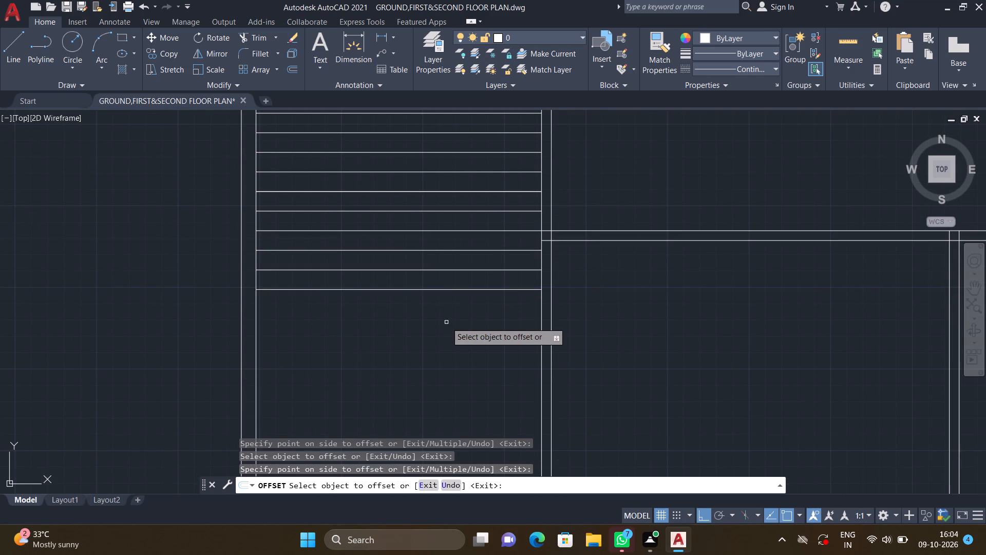
{"action": "left_click", "coordinate": [449, 290]}
{"action": "left_click", "coordinate": [450, 346]}
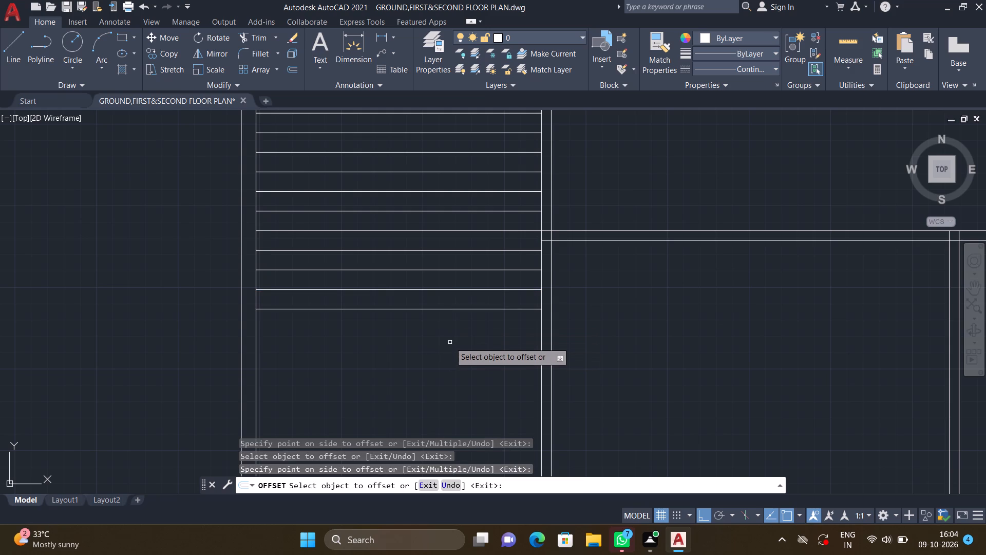
{"action": "left_click", "coordinate": [454, 309]}
{"action": "left_click", "coordinate": [454, 339]}
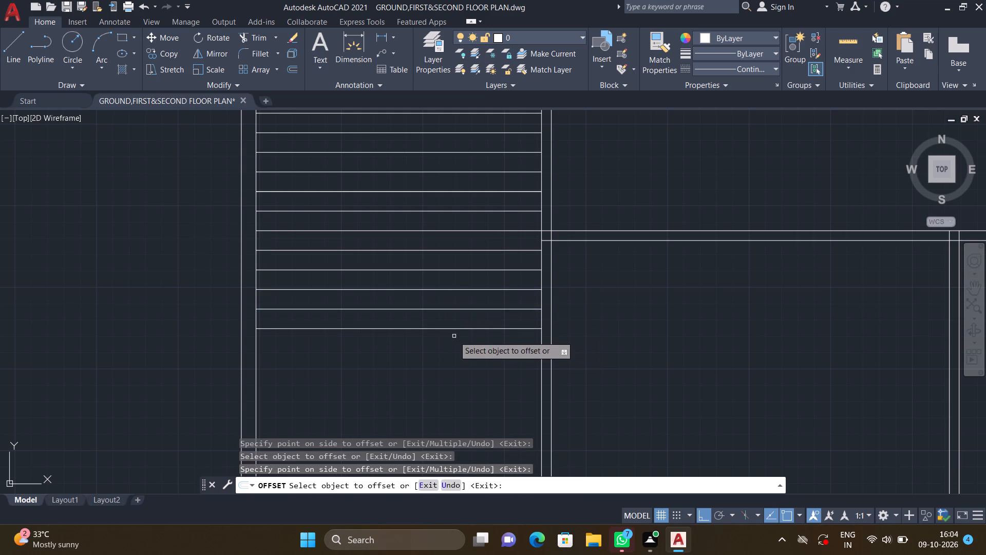
Extend the series with three more 1' downward offsets, each from the lowest horizontal line.
{"action": "middle_click_drag", "start_coordinate": [450, 349], "coordinate": [427, 299]}
{"action": "left_click", "coordinate": [441, 277]}
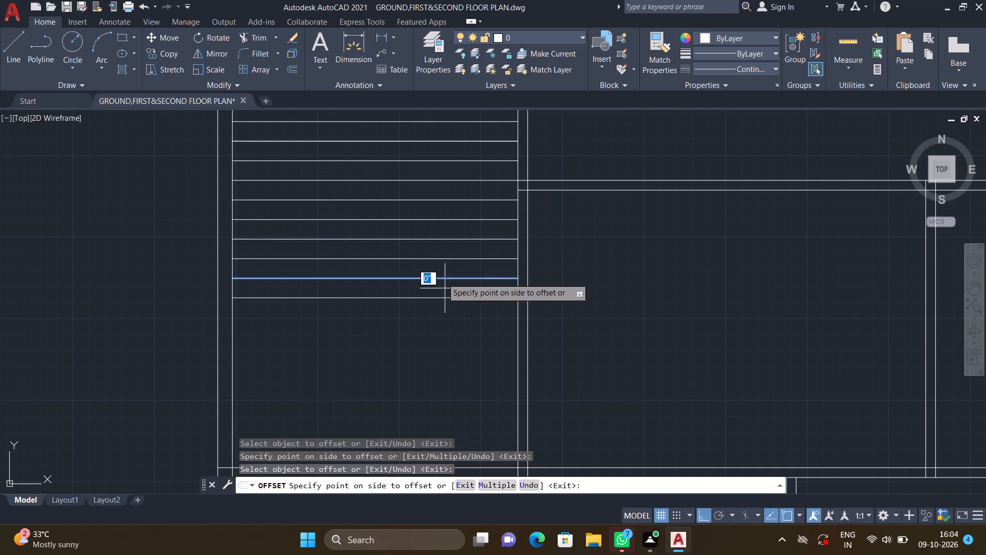
{"action": "left_click", "coordinate": [449, 329]}
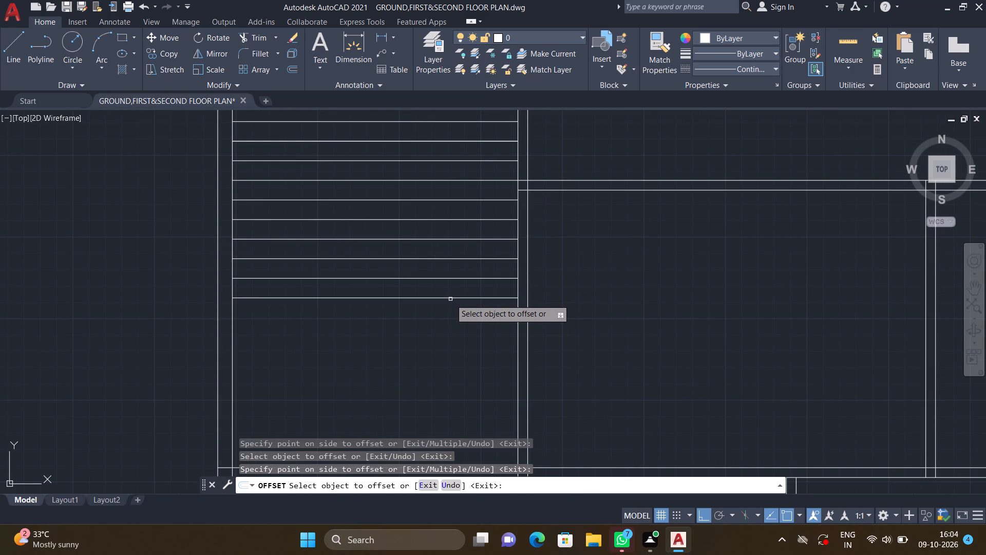
{"action": "double_click", "coordinate": [450, 298]}
{"action": "left_click", "coordinate": [451, 347]}
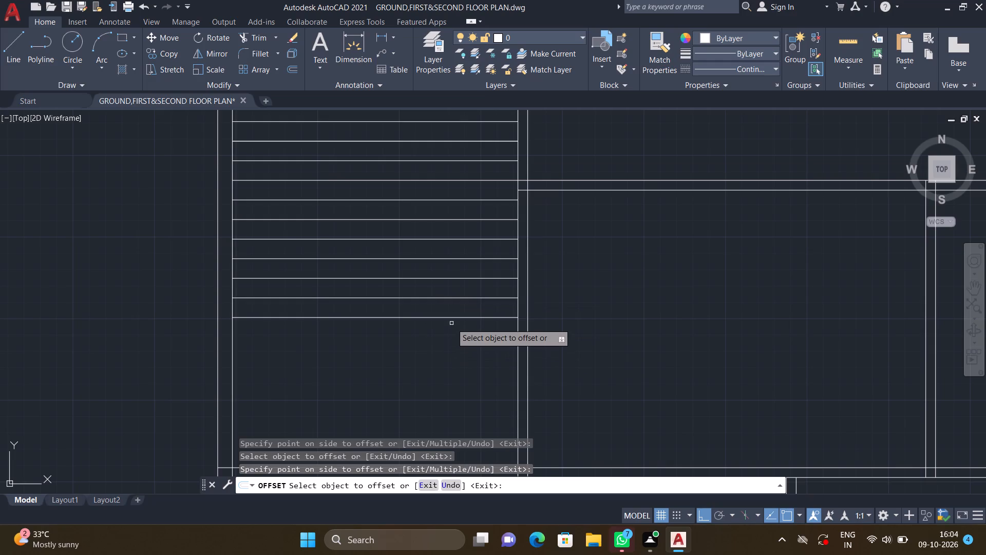
{"action": "left_click", "coordinate": [451, 317]}
{"action": "left_click", "coordinate": [449, 352]}
Offset the lowest horizontal line 1' downward once more and finish the Offset command.
{"action": "double_click", "coordinate": [448, 336]}
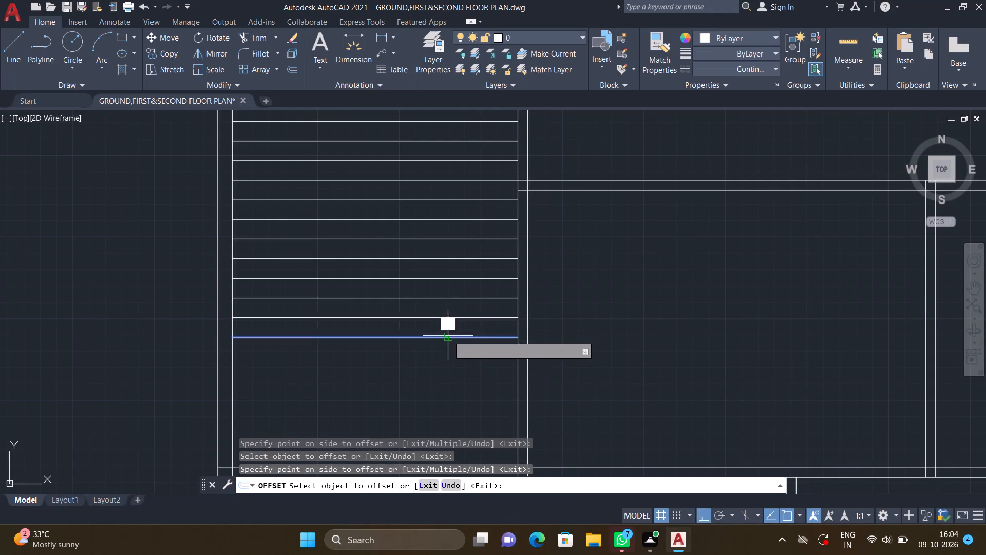
{"action": "left_click", "coordinate": [450, 364]}
{"action": "scroll", "coordinate": [456, 334], "scroll_direction": "up", "scroll_amount": 1}
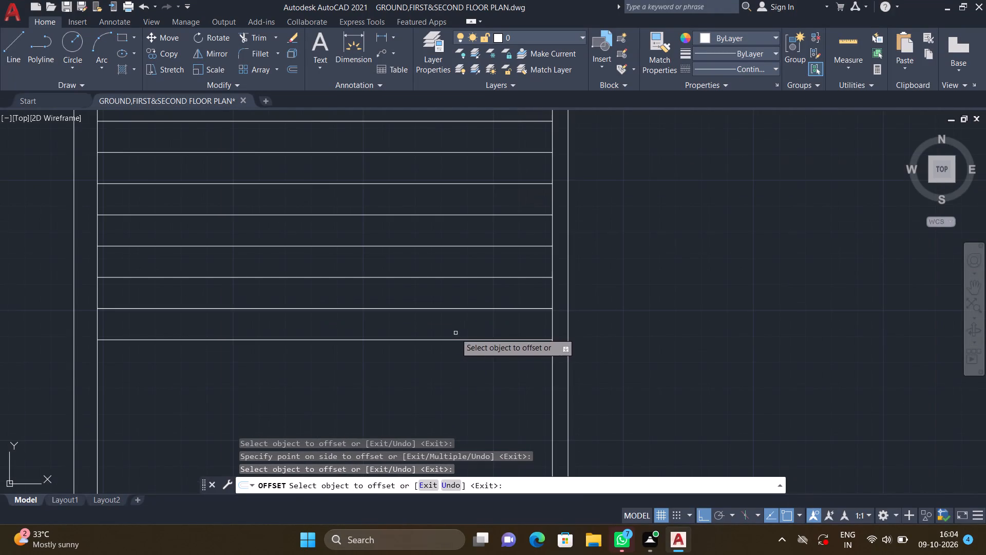
{"action": "scroll", "coordinate": [453, 321], "scroll_direction": "up", "scroll_amount": 3}
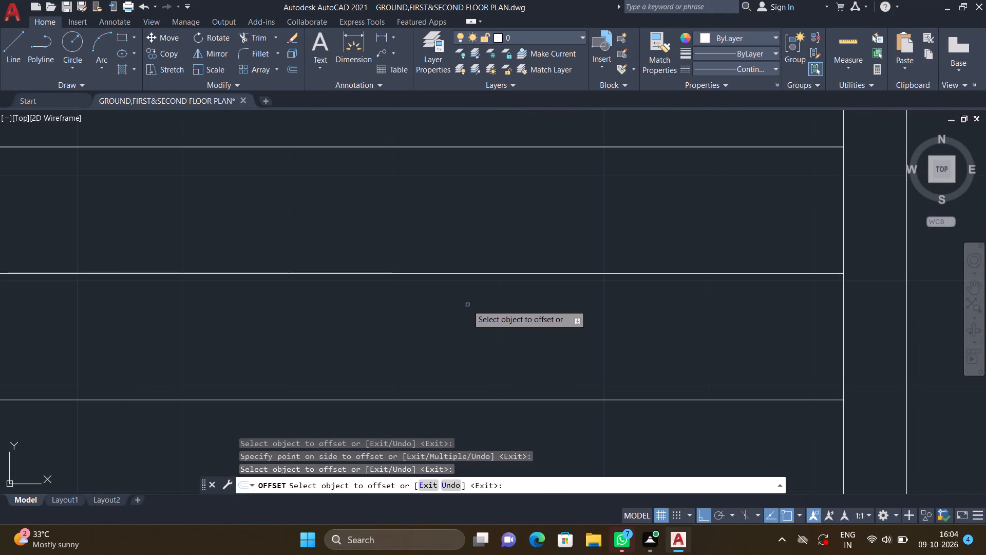
{"action": "scroll", "coordinate": [515, 274], "scroll_direction": "up", "scroll_amount": 2}
{"action": "scroll", "coordinate": [515, 275], "scroll_direction": "down", "scroll_amount": 5}
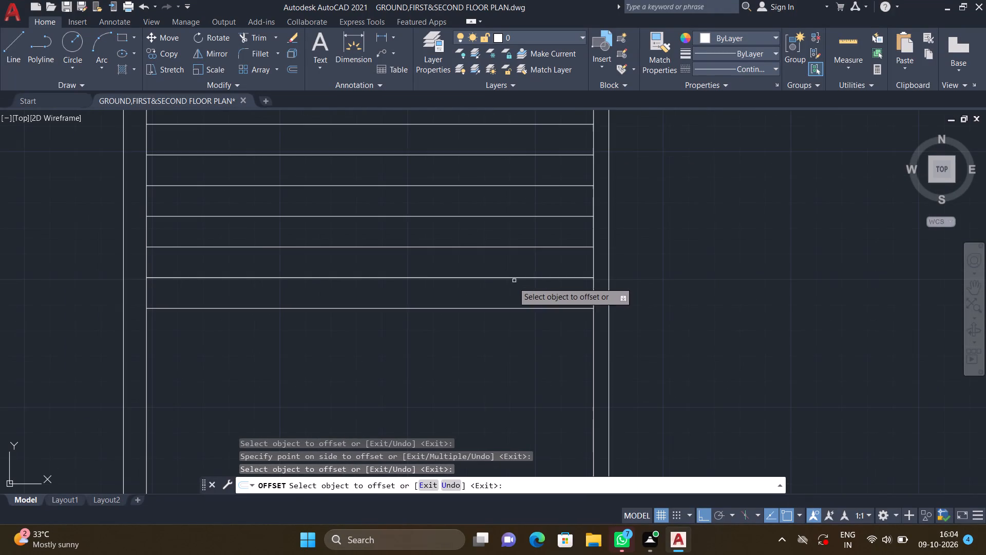
{"action": "middle_click_drag", "start_coordinate": [490, 338], "coordinate": [472, 305]}
{"action": "scroll", "coordinate": [482, 271], "scroll_direction": "up", "scroll_amount": 3}
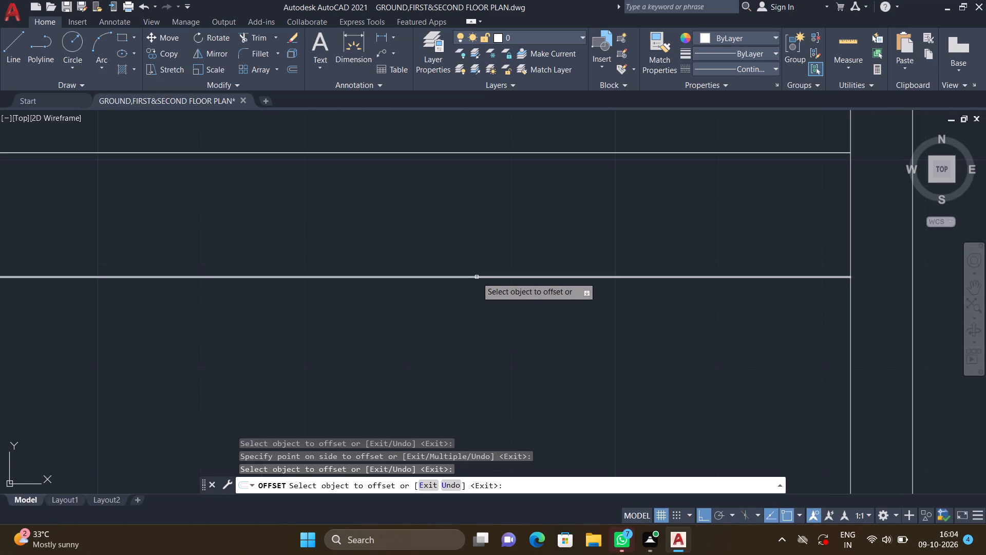
{"action": "left_click", "coordinate": [477, 277]}
{"action": "left_click", "coordinate": [476, 328]}
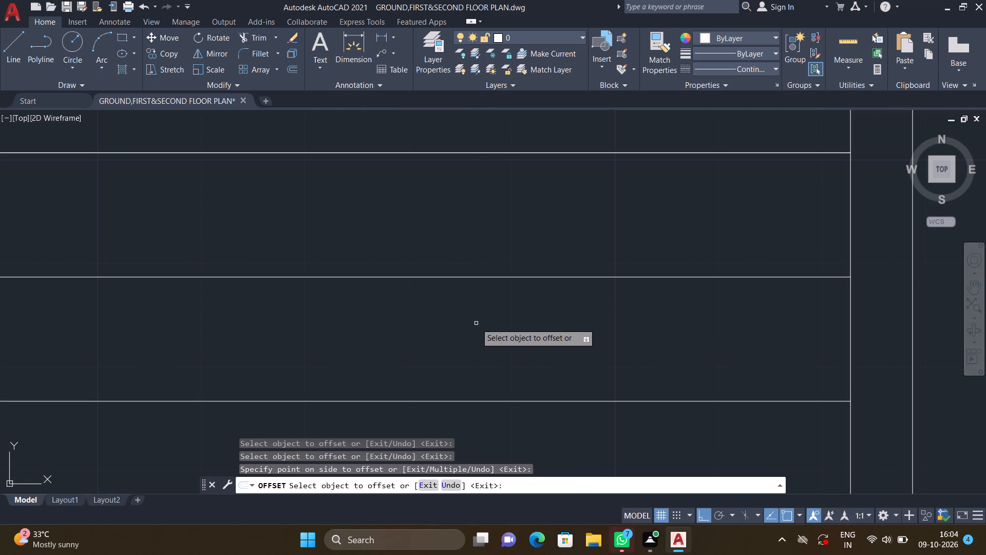
{"action": "key", "text": "Return"}
Delete the duplicate line overlapping the third-lowest horizontal line in the upper-left room.
{"action": "double_click", "coordinate": [605, 152]}
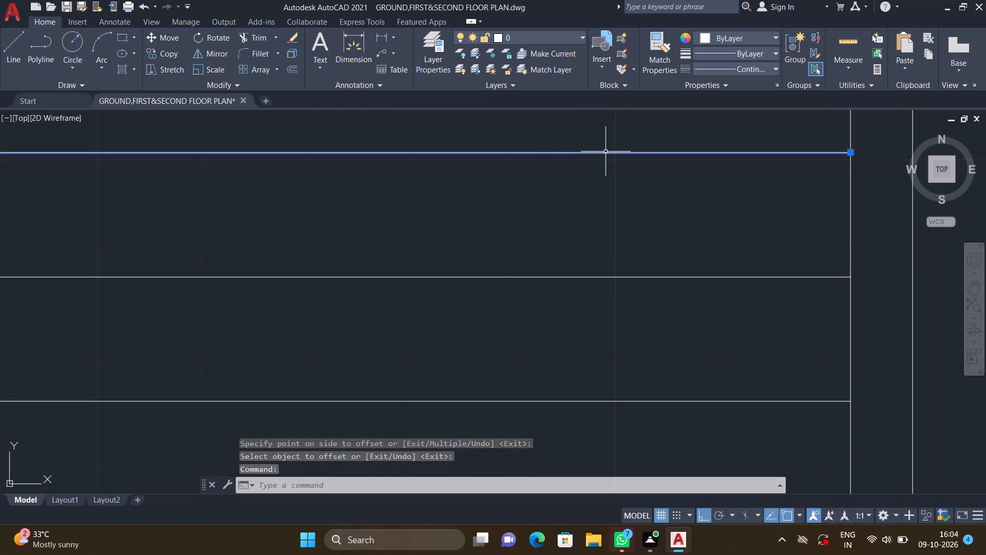
{"action": "key", "text": "Delete"}
Delete the duplicate overlapping the horizontal line two spacings above the upper face of the adjoining partition wall.
{"action": "scroll", "coordinate": [605, 152], "scroll_direction": "down", "scroll_amount": 4}
{"action": "middle_click_drag", "start_coordinate": [575, 220], "coordinate": [550, 316]}
{"action": "middle_click_drag", "start_coordinate": [552, 167], "coordinate": [546, 295]}
{"action": "scroll", "coordinate": [537, 253], "scroll_direction": "up", "scroll_amount": 4}
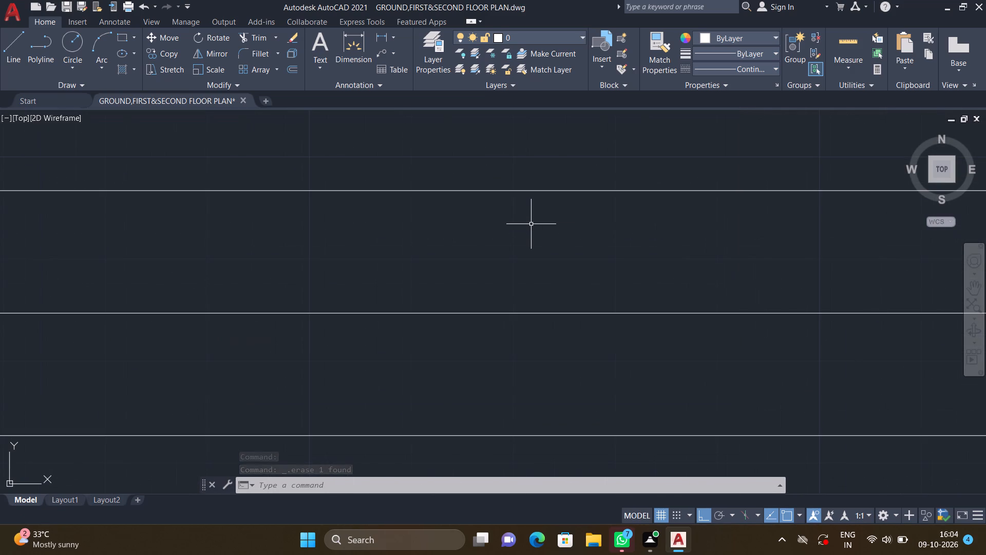
{"action": "scroll", "coordinate": [532, 224], "scroll_direction": "down", "scroll_amount": 5}
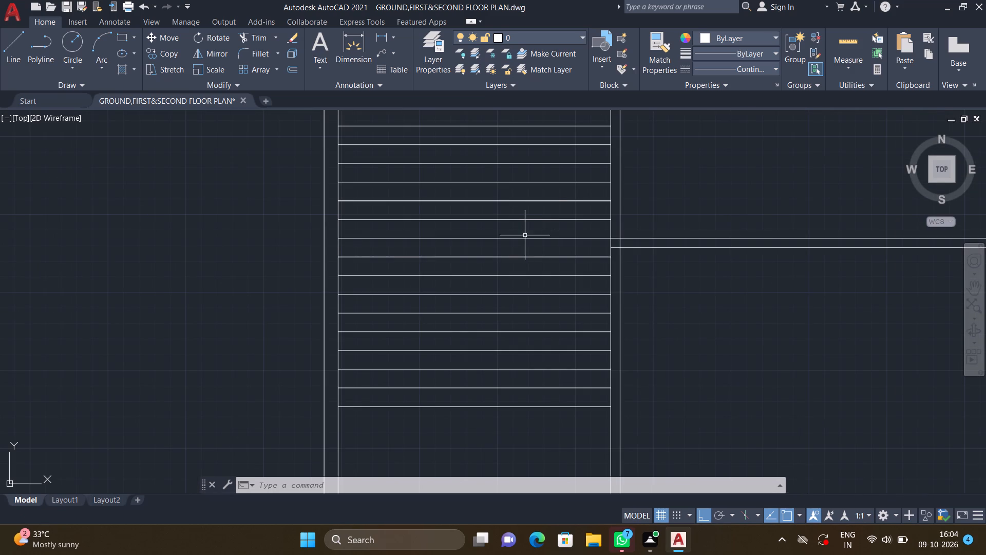
{"action": "scroll", "coordinate": [534, 200], "scroll_direction": "up", "scroll_amount": 2}
{"action": "double_click", "coordinate": [535, 200]}
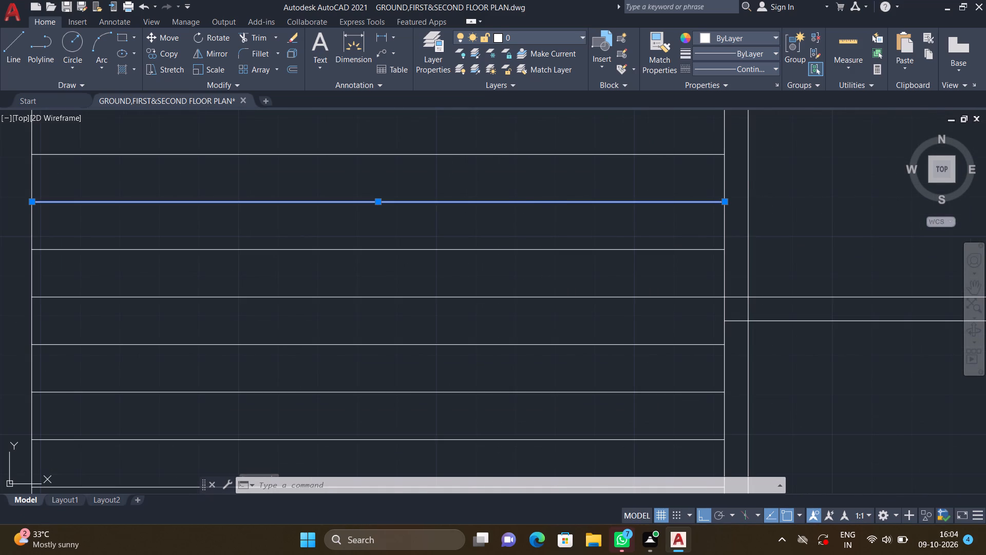
{"action": "key", "text": "Delete"}
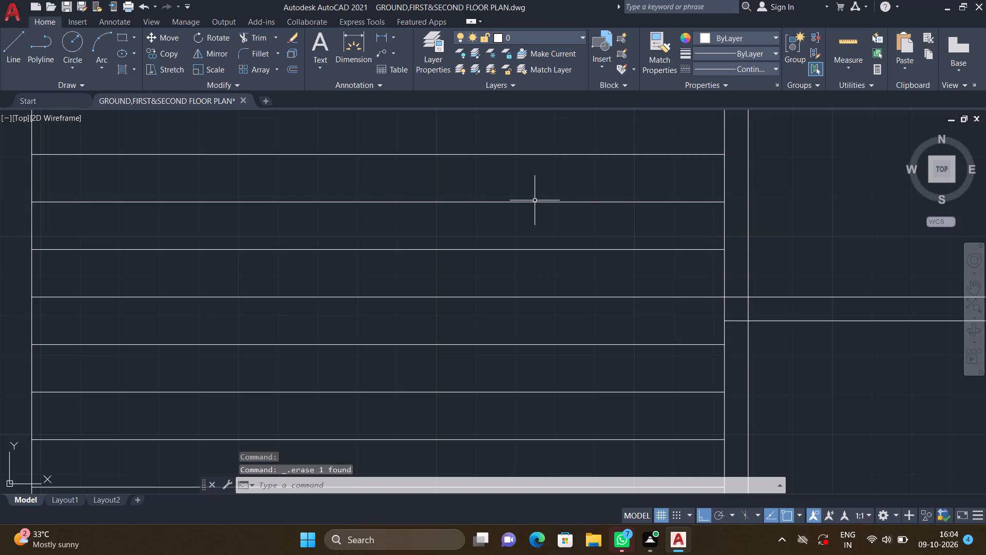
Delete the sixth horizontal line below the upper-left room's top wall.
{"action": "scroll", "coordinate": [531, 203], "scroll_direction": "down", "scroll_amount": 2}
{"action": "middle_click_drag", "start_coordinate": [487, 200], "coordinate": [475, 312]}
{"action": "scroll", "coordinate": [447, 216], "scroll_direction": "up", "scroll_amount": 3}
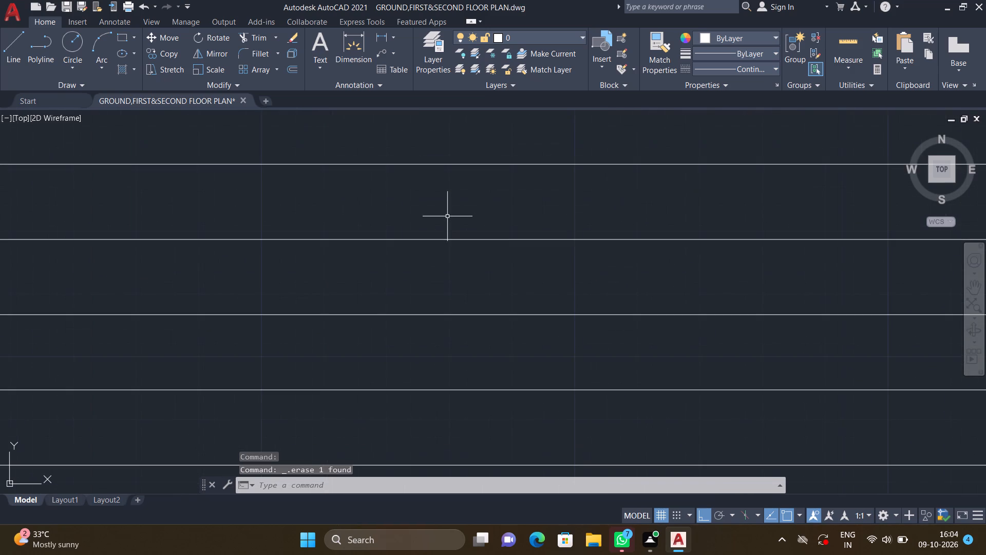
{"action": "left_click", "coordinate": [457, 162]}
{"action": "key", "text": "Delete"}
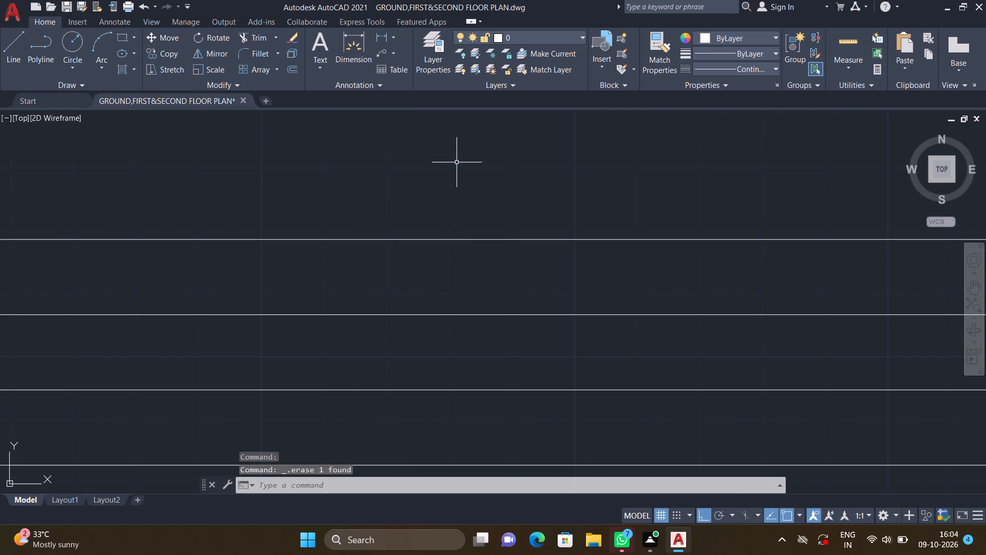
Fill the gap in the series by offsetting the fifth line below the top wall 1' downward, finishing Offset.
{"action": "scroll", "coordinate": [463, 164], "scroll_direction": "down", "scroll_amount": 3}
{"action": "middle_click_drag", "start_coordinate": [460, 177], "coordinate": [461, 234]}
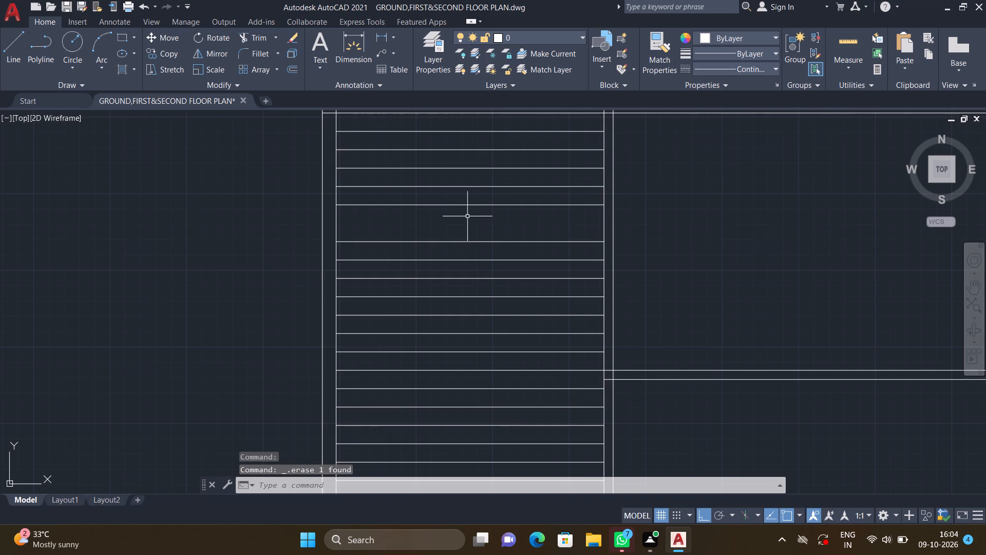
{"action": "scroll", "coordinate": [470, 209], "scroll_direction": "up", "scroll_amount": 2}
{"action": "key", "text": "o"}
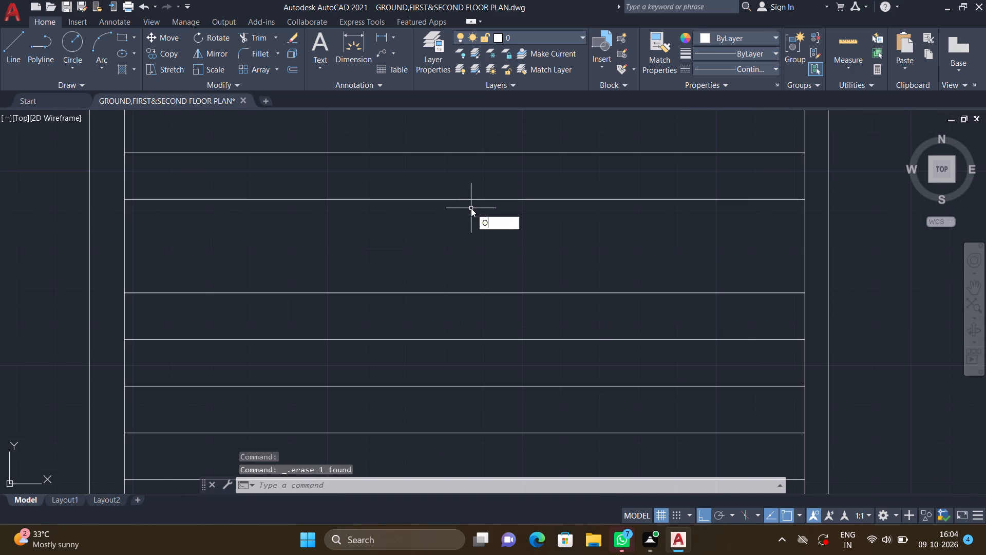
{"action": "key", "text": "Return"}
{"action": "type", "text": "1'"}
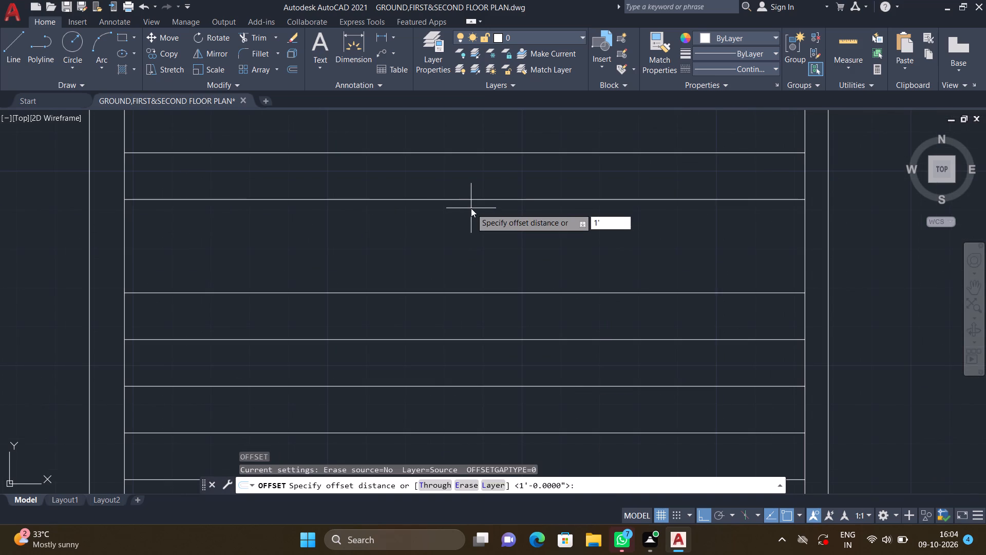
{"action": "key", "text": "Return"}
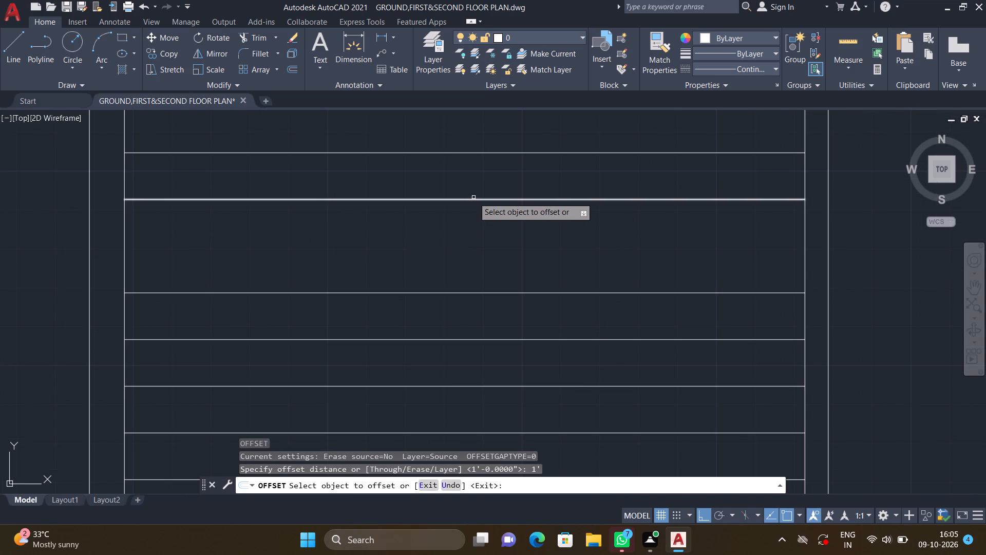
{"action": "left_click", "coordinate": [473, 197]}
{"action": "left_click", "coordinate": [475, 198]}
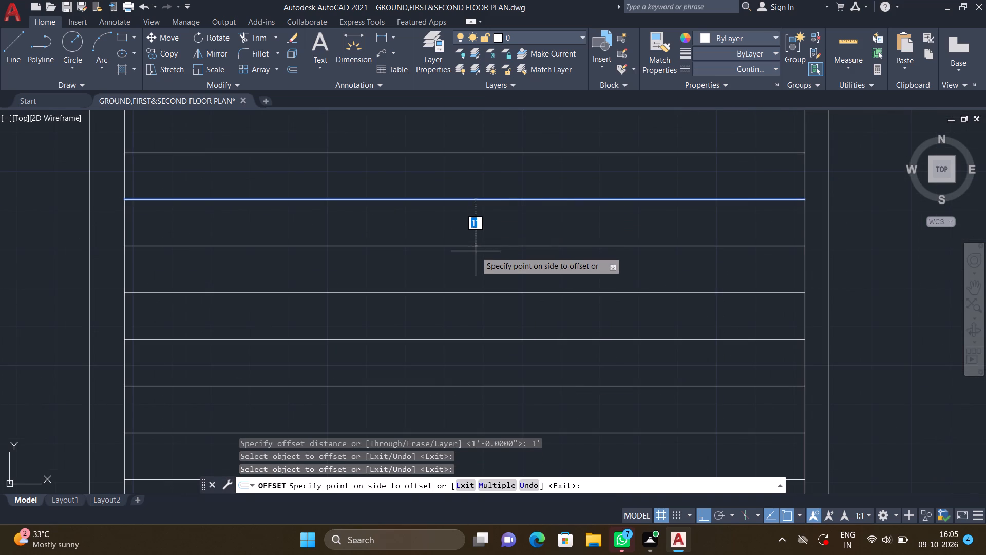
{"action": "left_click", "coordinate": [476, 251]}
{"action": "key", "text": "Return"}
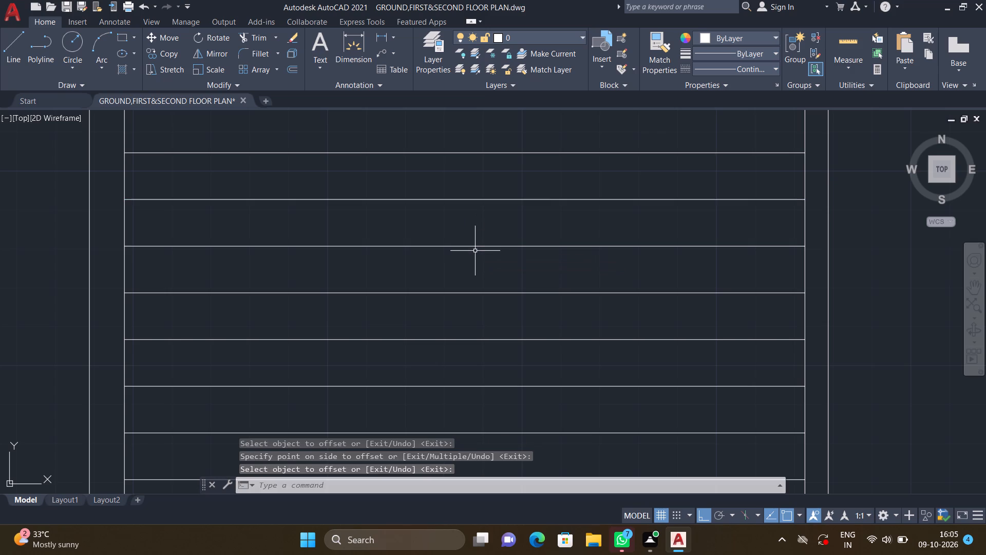
Examine the upper part of the horizontal line series for overlapping lines and even spacing.
{"action": "scroll", "coordinate": [475, 251], "scroll_direction": "down", "scroll_amount": 1}
{"action": "middle_click_drag", "start_coordinate": [456, 252], "coordinate": [419, 342]}
{"action": "scroll", "coordinate": [590, 271], "scroll_direction": "up", "scroll_amount": 3}
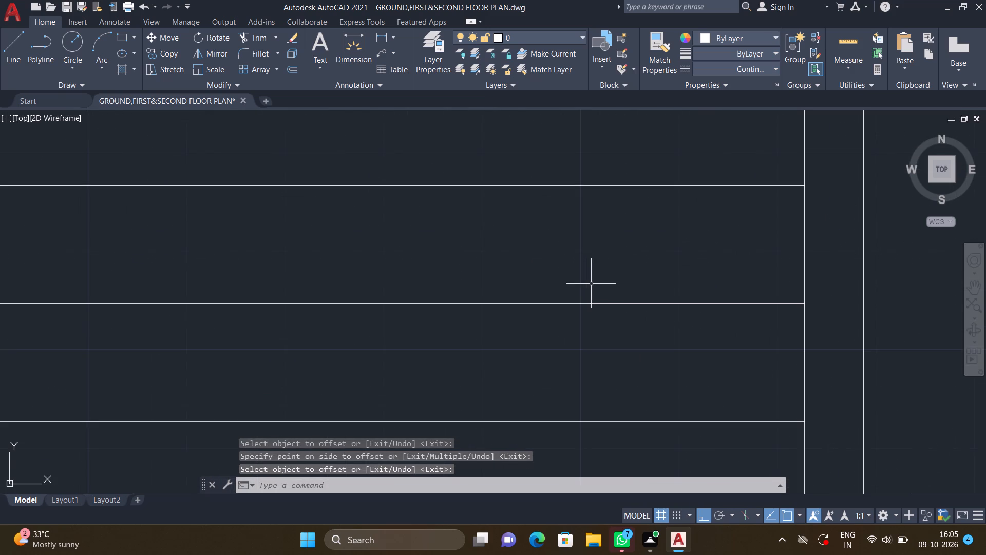
{"action": "scroll", "coordinate": [613, 308], "scroll_direction": "up", "scroll_amount": 2}
{"action": "scroll", "coordinate": [613, 309], "scroll_direction": "down", "scroll_amount": 4}
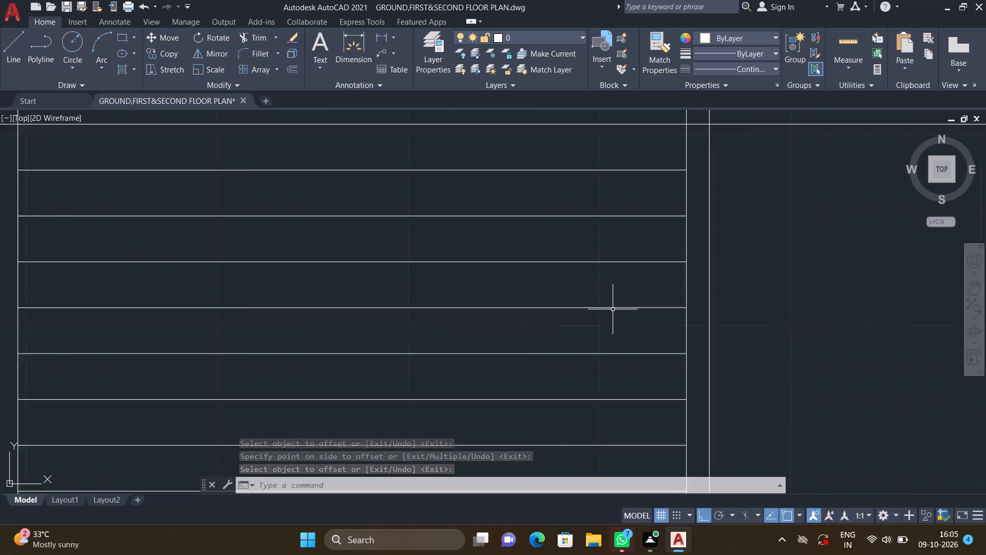
{"action": "scroll", "coordinate": [613, 309], "scroll_direction": "down", "scroll_amount": 4}
{"action": "middle_click_drag", "start_coordinate": [520, 331], "coordinate": [501, 285]}
{"action": "scroll", "coordinate": [521, 399], "scroll_direction": "down", "scroll_amount": 1}
Continue the upper-left room's horizontal lines down to its bottom wall with five successive 1' offsets from the lowest line, finishing Offset.
{"action": "middle_click_drag", "start_coordinate": [516, 394], "coordinate": [506, 380]}
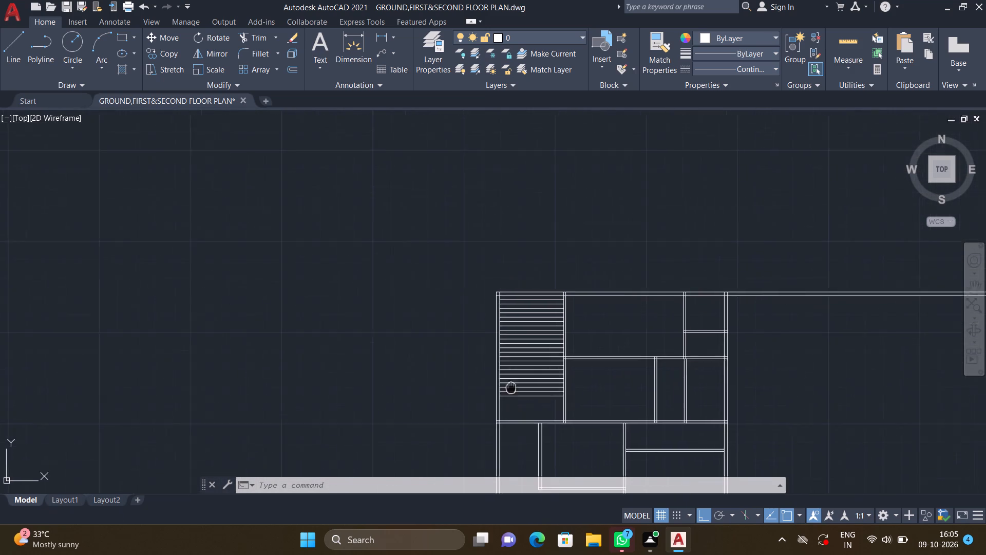
{"action": "middle_click_drag", "start_coordinate": [506, 380], "coordinate": [472, 310]}
{"action": "scroll", "coordinate": [496, 328], "scroll_direction": "up", "scroll_amount": 3}
{"action": "middle_click_drag", "start_coordinate": [486, 322], "coordinate": [458, 278]}
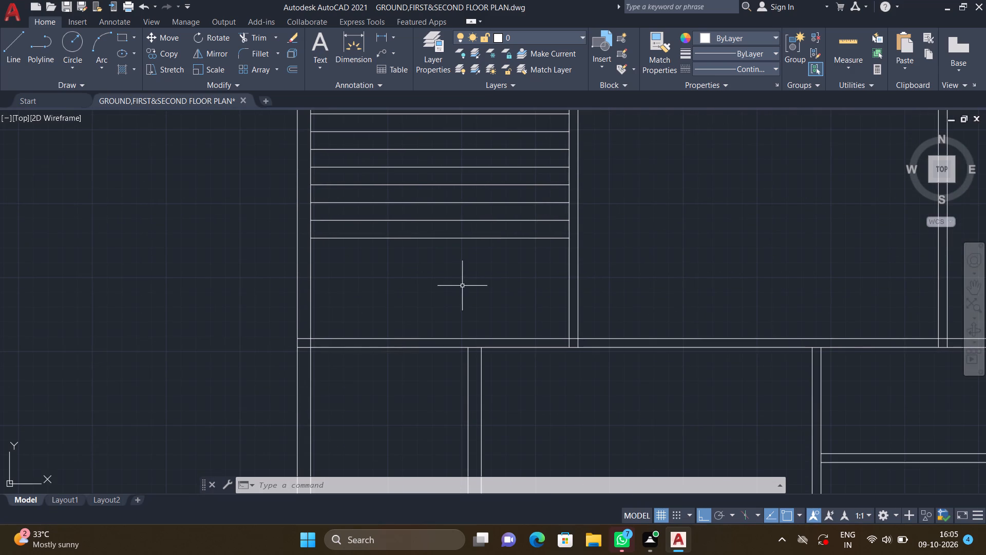
{"action": "key", "text": "o"}
{"action": "key", "text": "Return"}
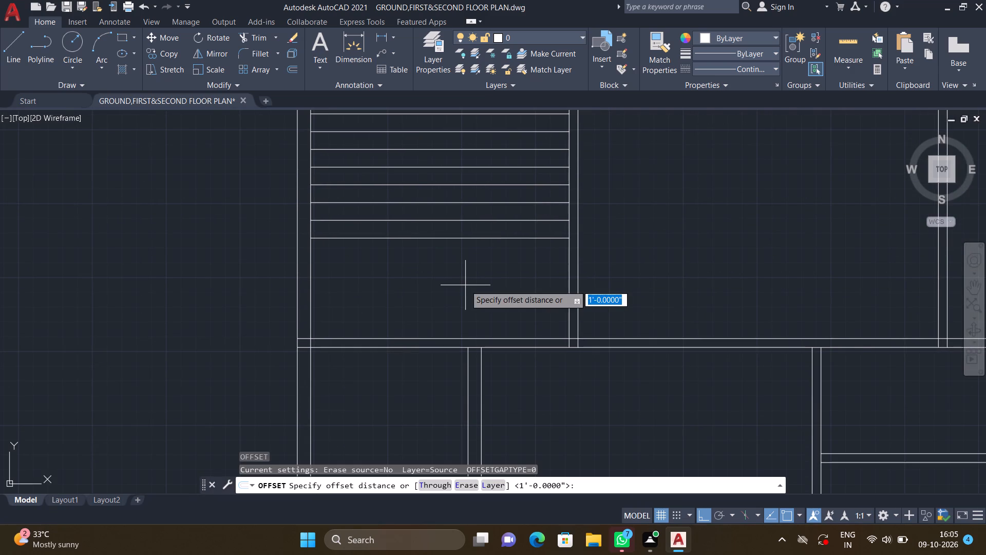
{"action": "type", "text": "1'"}
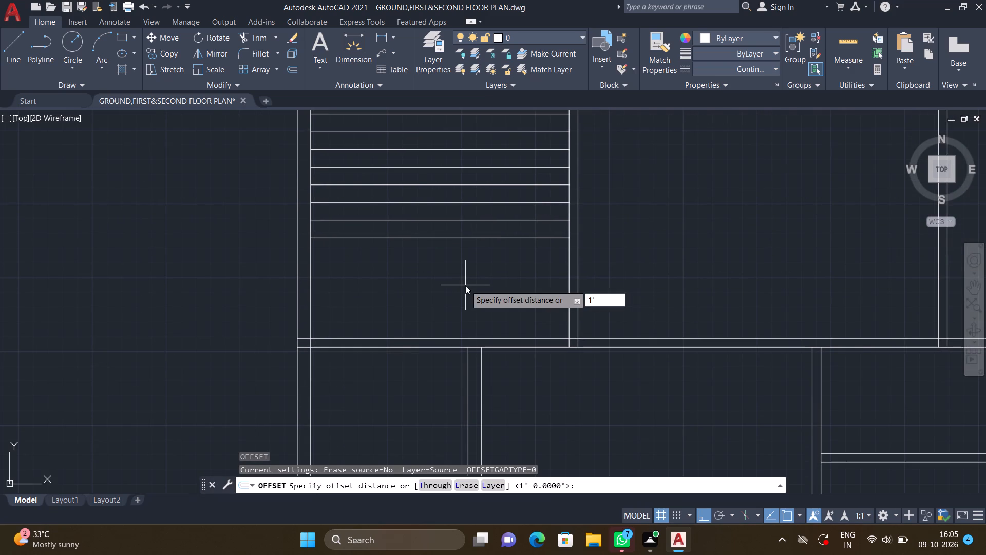
{"action": "key", "text": "Return"}
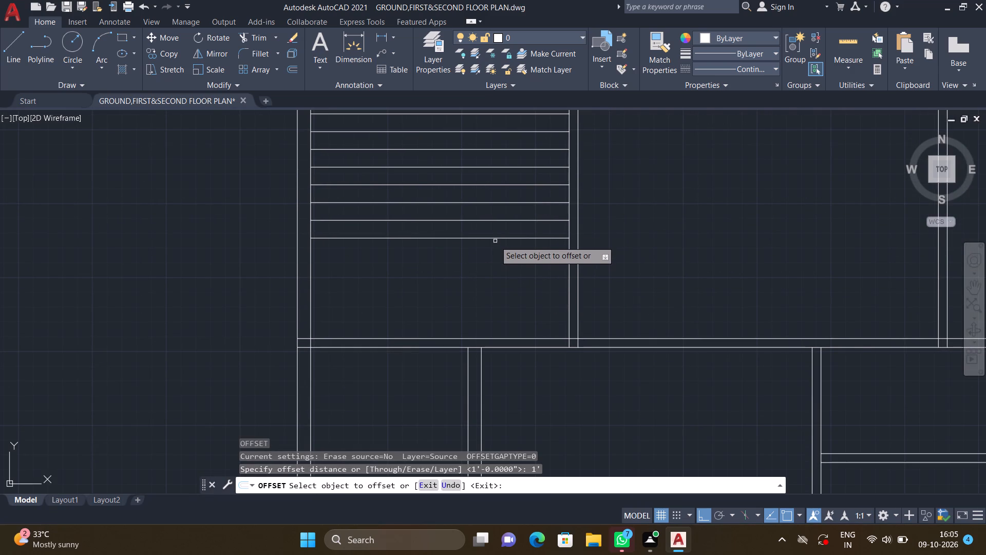
{"action": "scroll", "coordinate": [496, 243], "scroll_direction": "up", "scroll_amount": 1}
{"action": "double_click", "coordinate": [495, 236]}
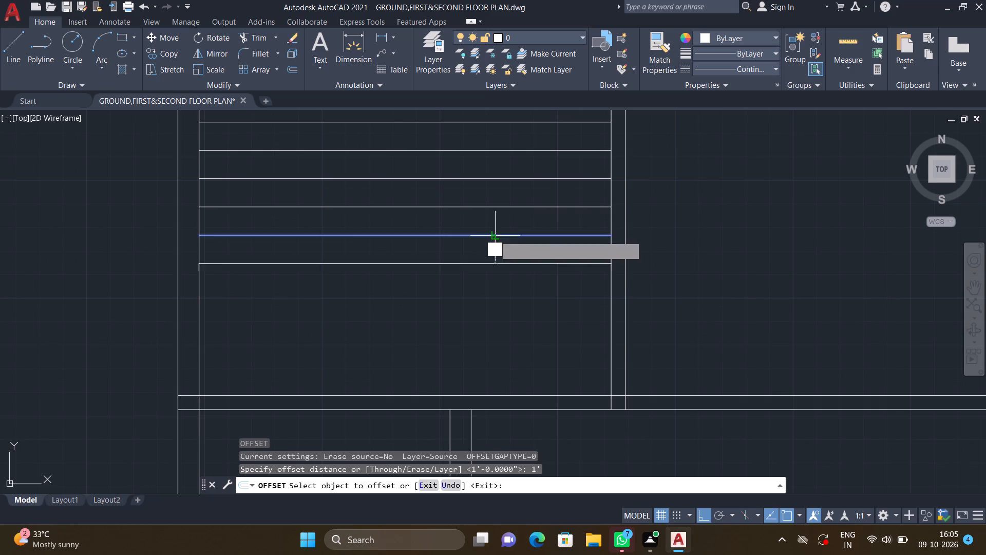
{"action": "double_click", "coordinate": [490, 287]}
{"action": "double_click", "coordinate": [489, 262]}
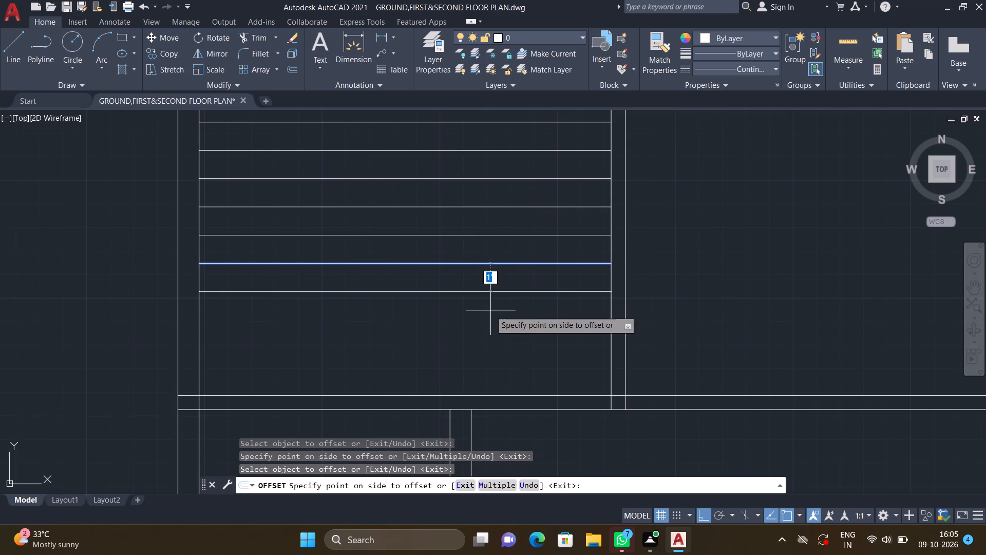
{"action": "left_click", "coordinate": [490, 310]}
{"action": "left_click", "coordinate": [488, 291]}
{"action": "double_click", "coordinate": [494, 337]}
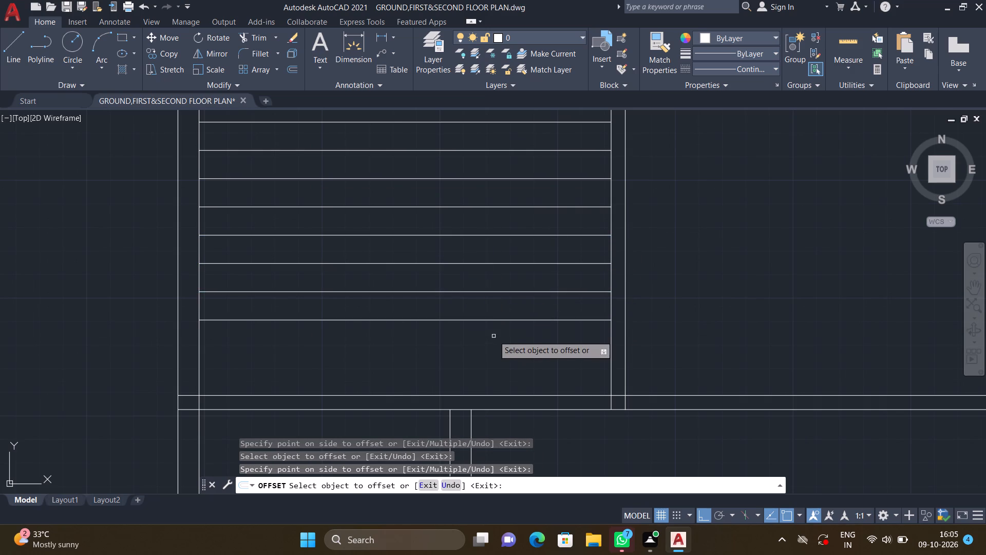
{"action": "left_click", "coordinate": [492, 320]}
{"action": "left_click", "coordinate": [492, 351]}
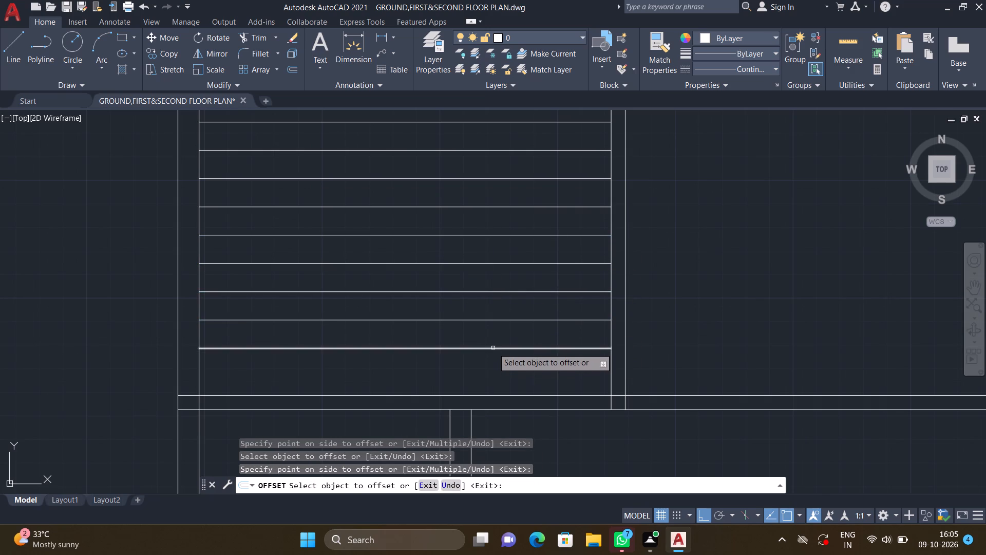
{"action": "left_click", "coordinate": [493, 346]}
{"action": "left_click", "coordinate": [494, 347]}
{"action": "double_click", "coordinate": [500, 368]}
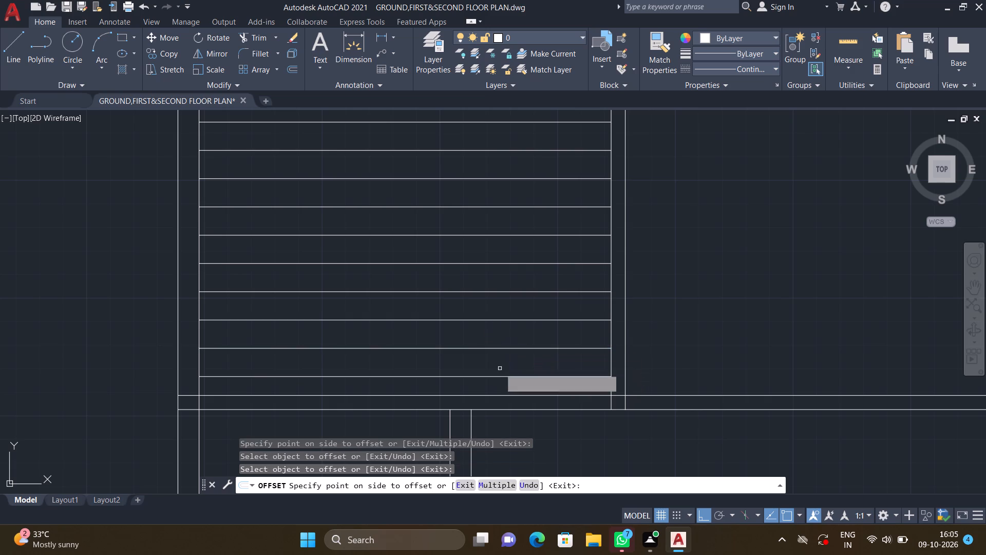
{"action": "key", "text": "Return"}
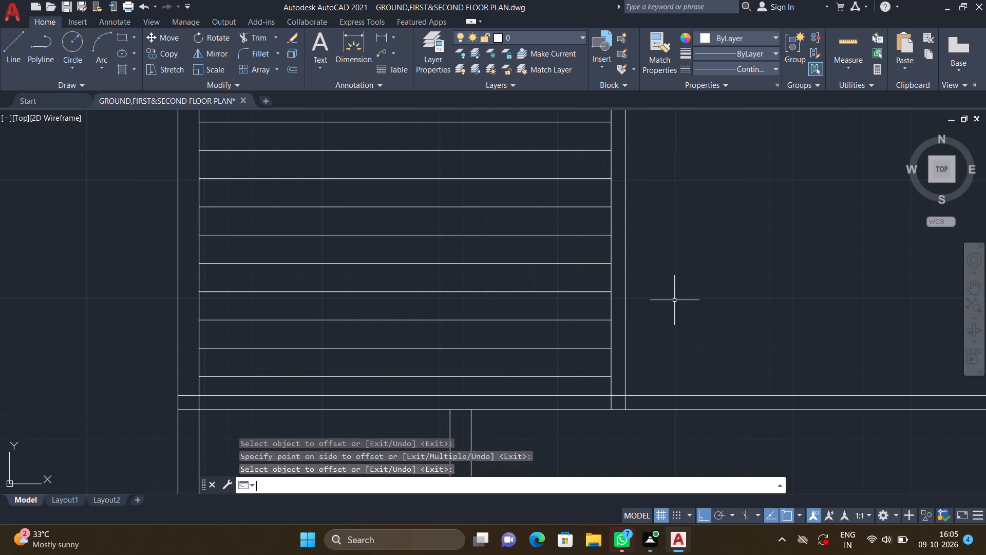
{"action": "scroll", "coordinate": [668, 302], "scroll_direction": "down", "scroll_amount": 3}
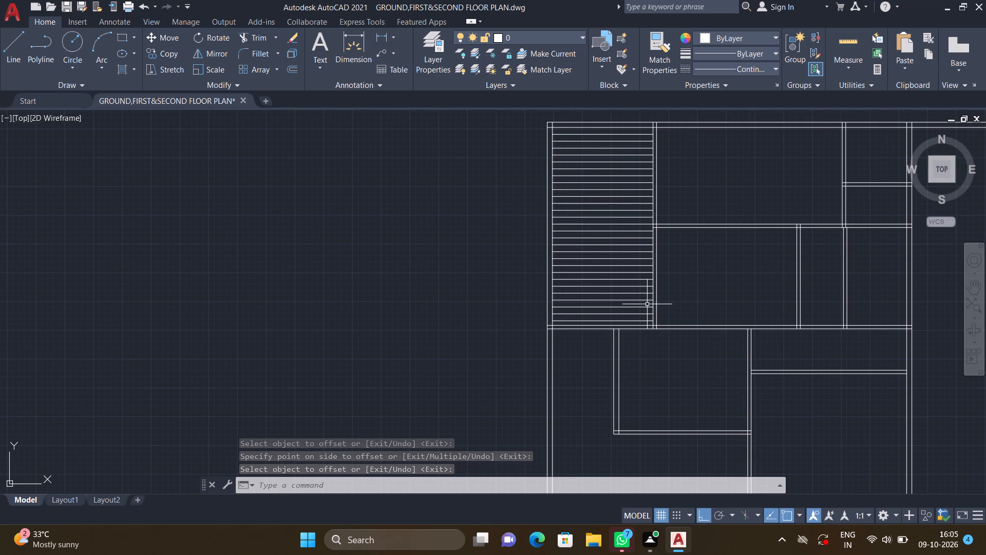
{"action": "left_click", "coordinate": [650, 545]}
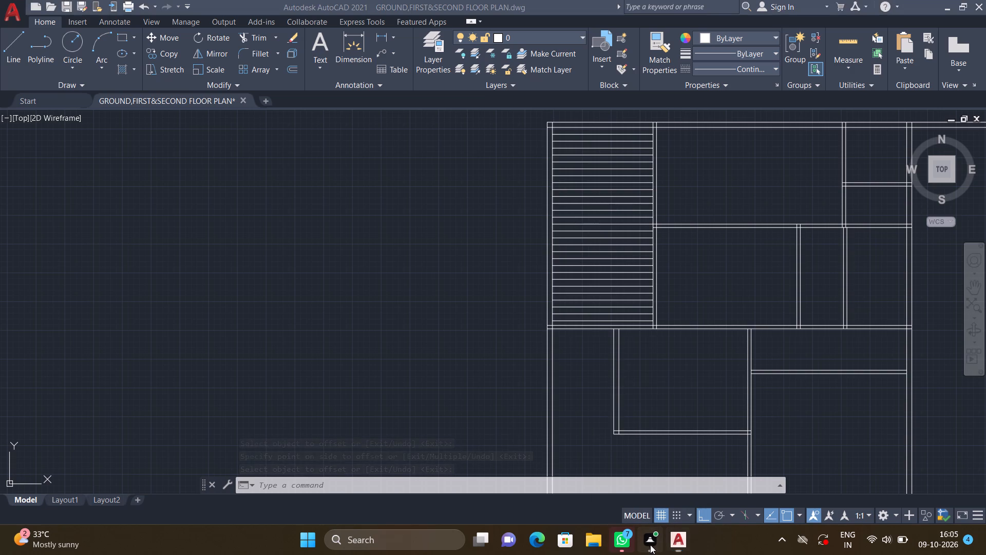
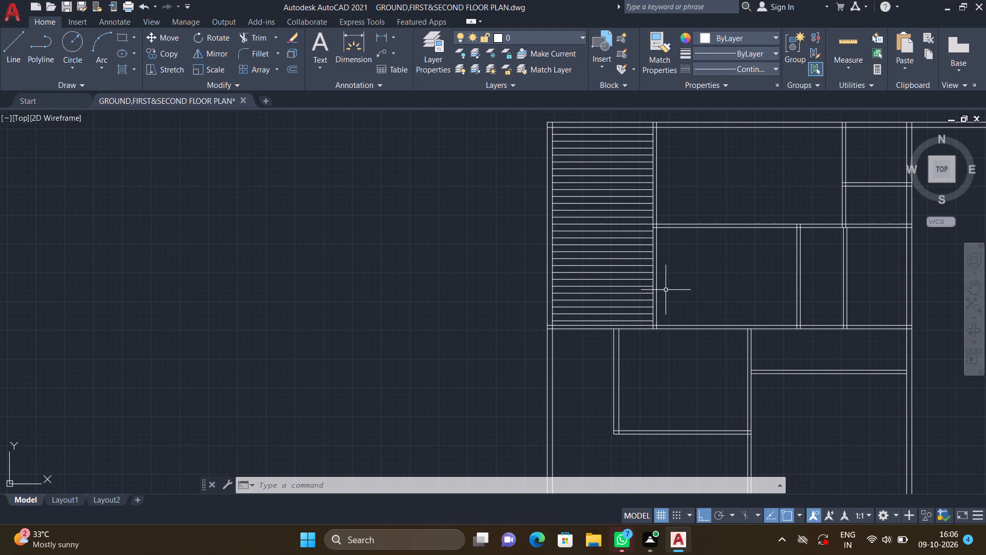
Draw a vertical line about 29'-11" long in linetype ACAD_ISO02W100 through the upper-left room's treads, from the outer top wall line to the bottom wall.
{"action": "middle_click_drag", "start_coordinate": [711, 264], "coordinate": [631, 310]}
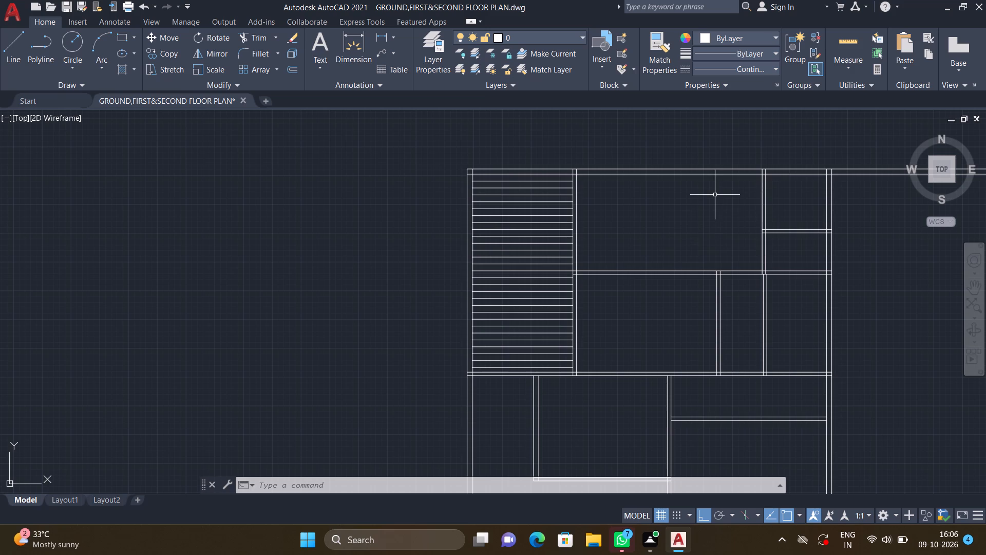
{"action": "left_click", "coordinate": [748, 67]}
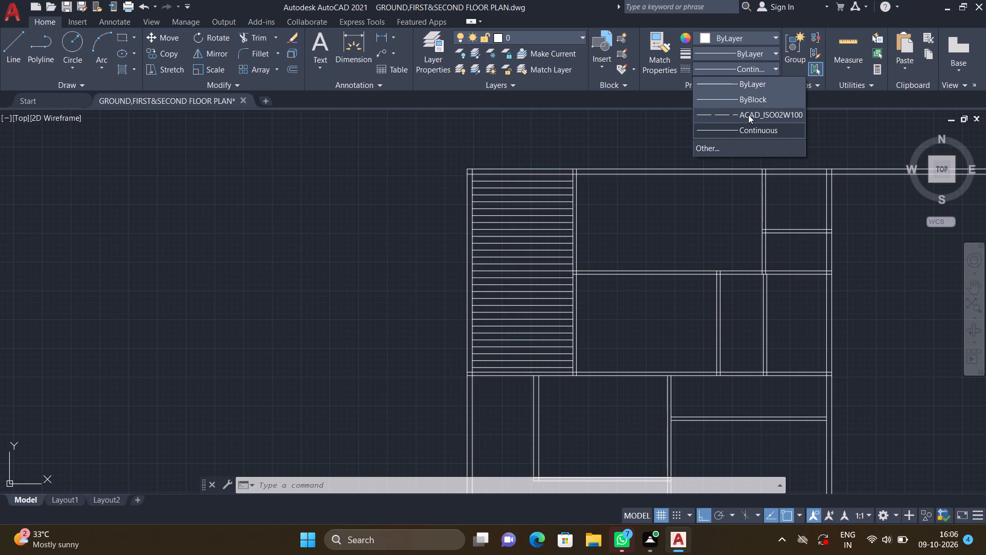
{"action": "left_click", "coordinate": [750, 115]}
{"action": "key", "text": "l"}
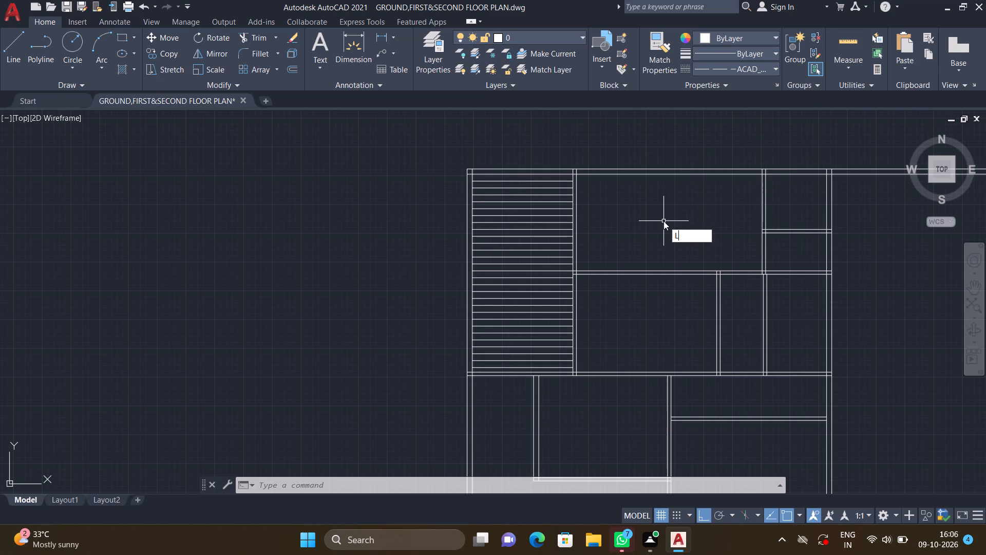
{"action": "key", "text": "Return"}
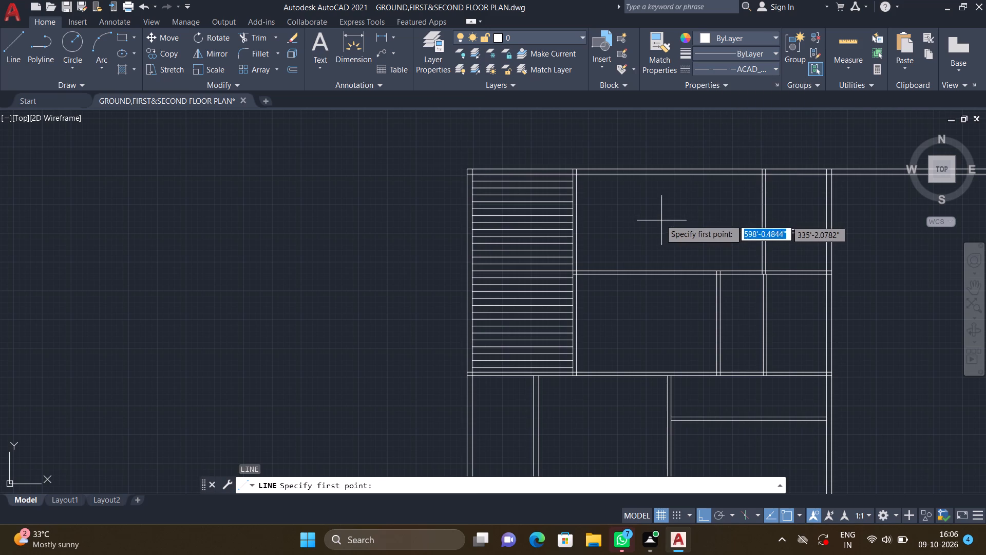
{"action": "scroll", "coordinate": [520, 183], "scroll_direction": "up", "scroll_amount": 2}
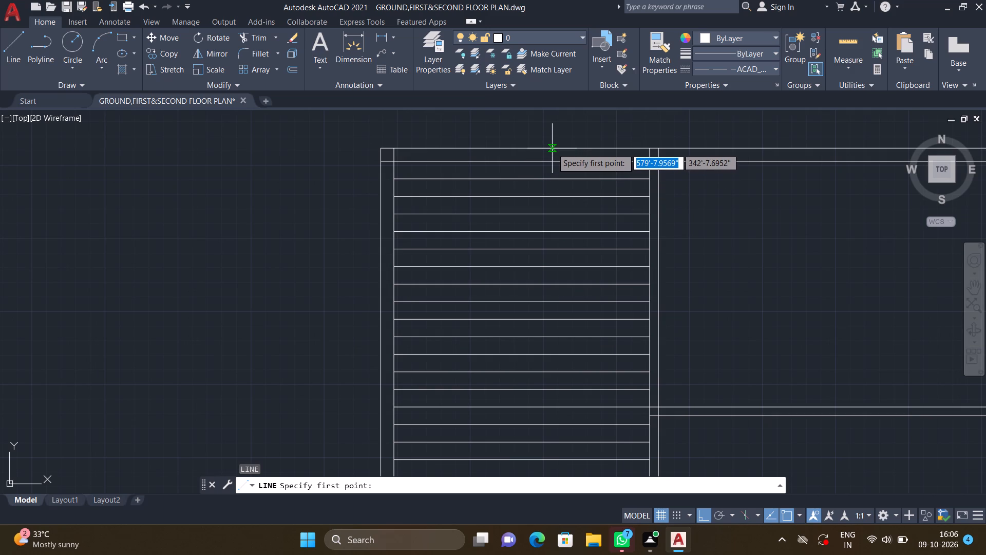
{"action": "left_click", "coordinate": [552, 149]}
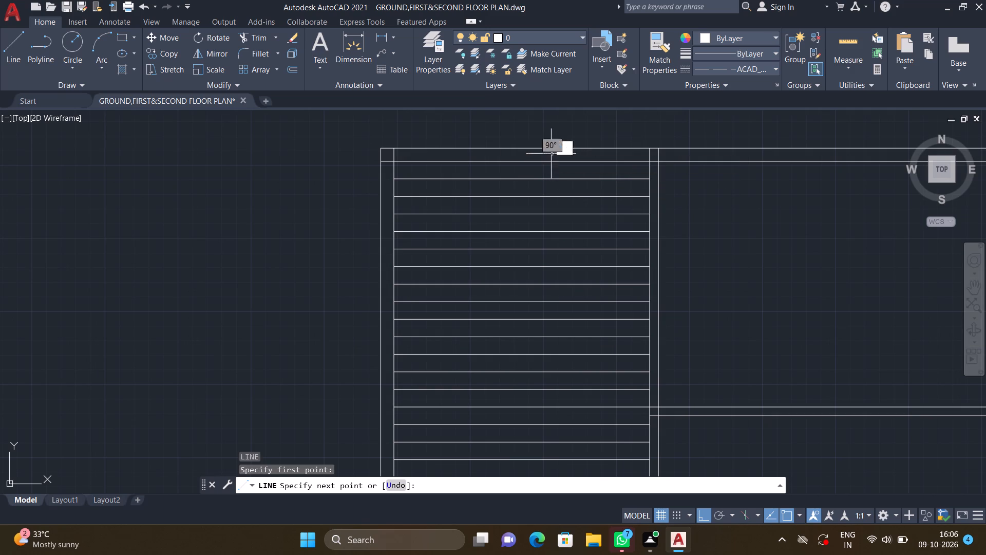
{"action": "scroll", "coordinate": [538, 216], "scroll_direction": "down", "scroll_amount": 1}
{"action": "middle_click_drag", "start_coordinate": [548, 266], "coordinate": [537, 236]}
{"action": "scroll", "coordinate": [551, 264], "scroll_direction": "down", "scroll_amount": 1}
{"action": "middle_click_drag", "start_coordinate": [556, 312], "coordinate": [533, 254]}
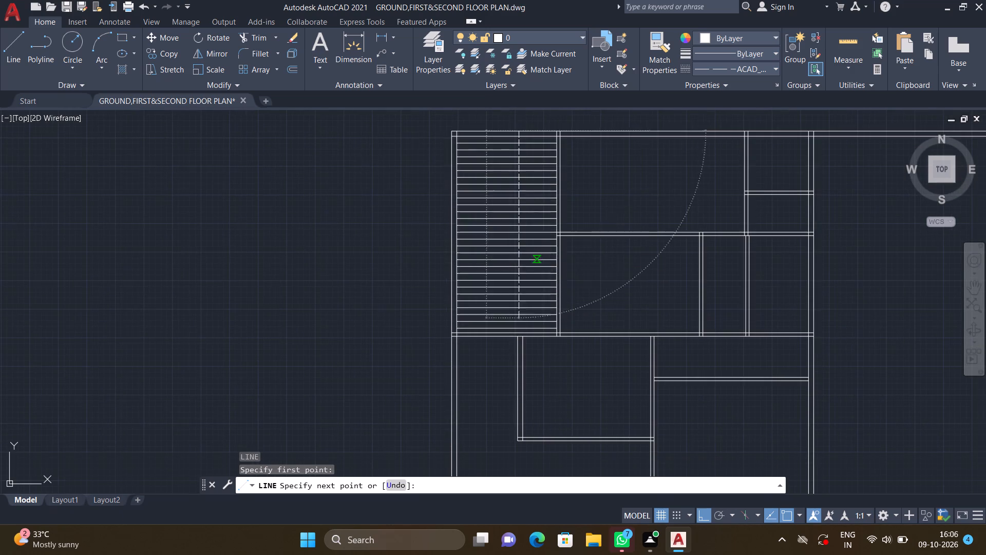
{"action": "scroll", "coordinate": [525, 324], "scroll_direction": "up", "scroll_amount": 2}
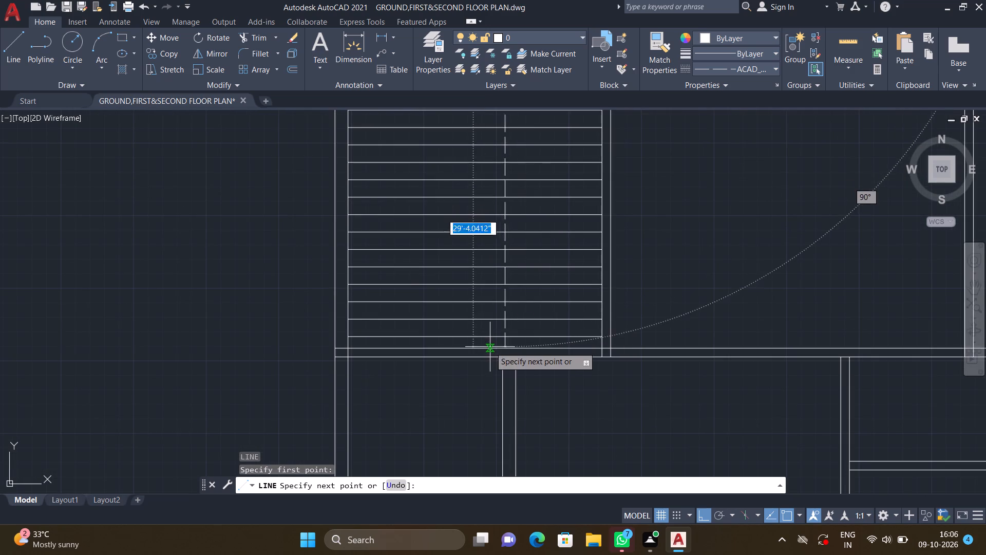
{"action": "scroll", "coordinate": [522, 344], "scroll_direction": "up", "scroll_amount": 2}
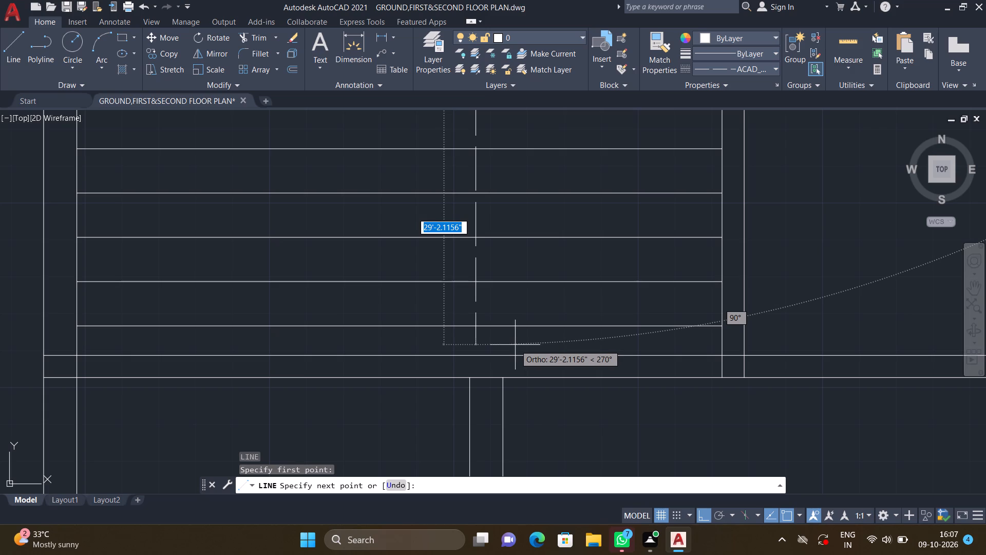
{"action": "scroll", "coordinate": [478, 365], "scroll_direction": "up", "scroll_amount": 1}
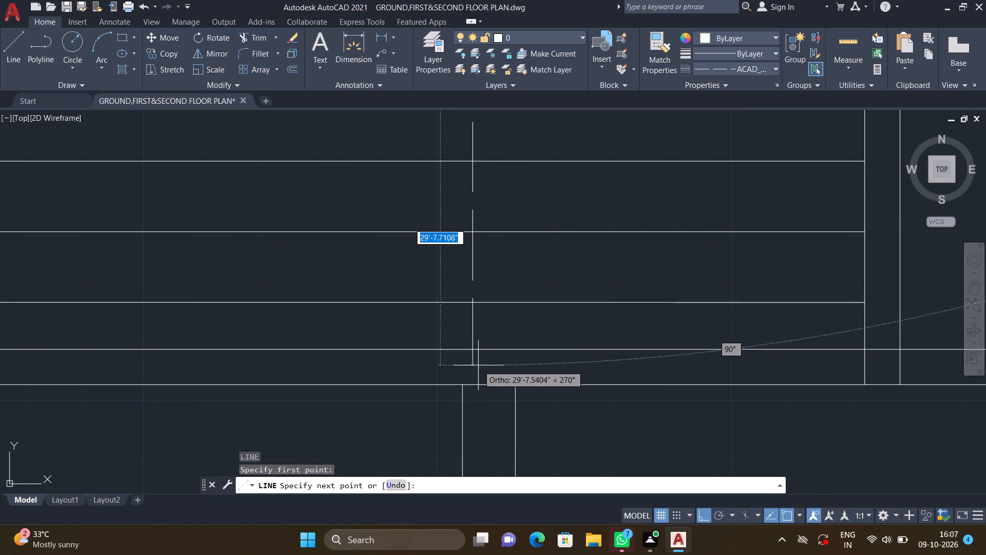
{"action": "scroll", "coordinate": [470, 380], "scroll_direction": "up", "scroll_amount": 2}
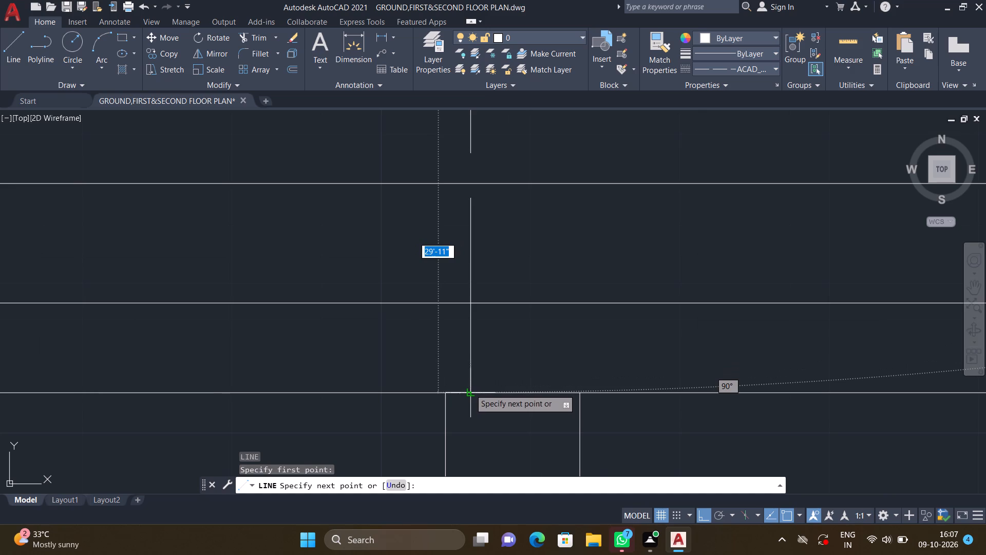
{"action": "left_click", "coordinate": [470, 389]}
{"action": "key", "text": "Return"}
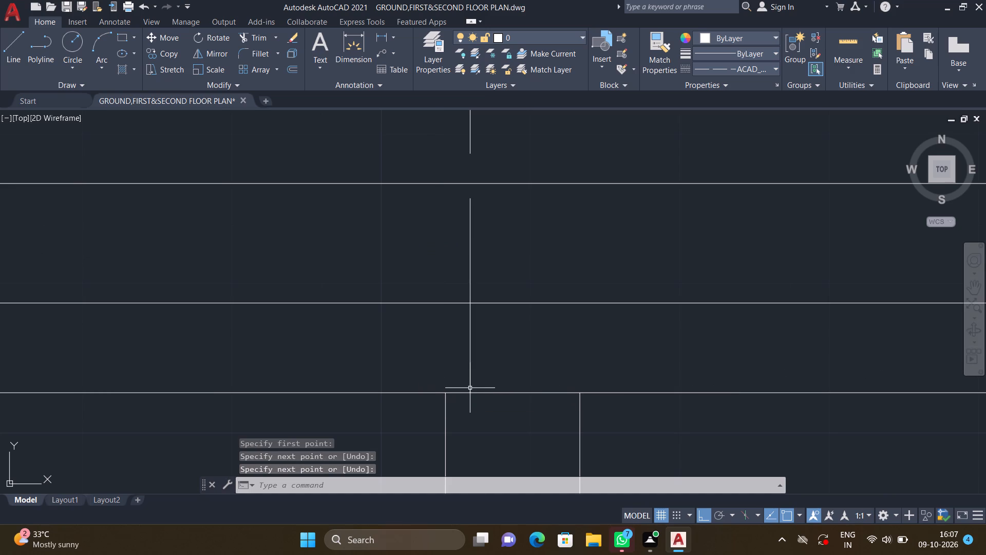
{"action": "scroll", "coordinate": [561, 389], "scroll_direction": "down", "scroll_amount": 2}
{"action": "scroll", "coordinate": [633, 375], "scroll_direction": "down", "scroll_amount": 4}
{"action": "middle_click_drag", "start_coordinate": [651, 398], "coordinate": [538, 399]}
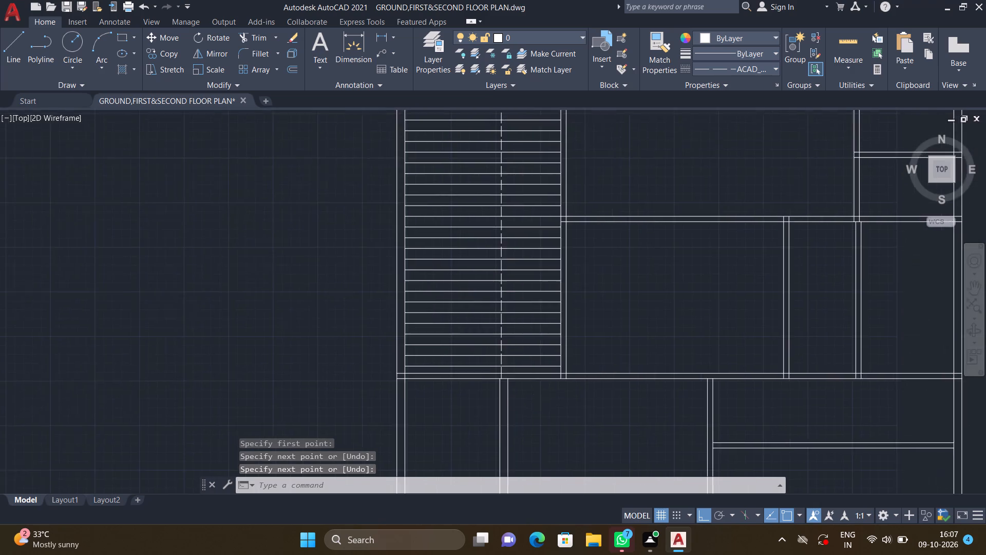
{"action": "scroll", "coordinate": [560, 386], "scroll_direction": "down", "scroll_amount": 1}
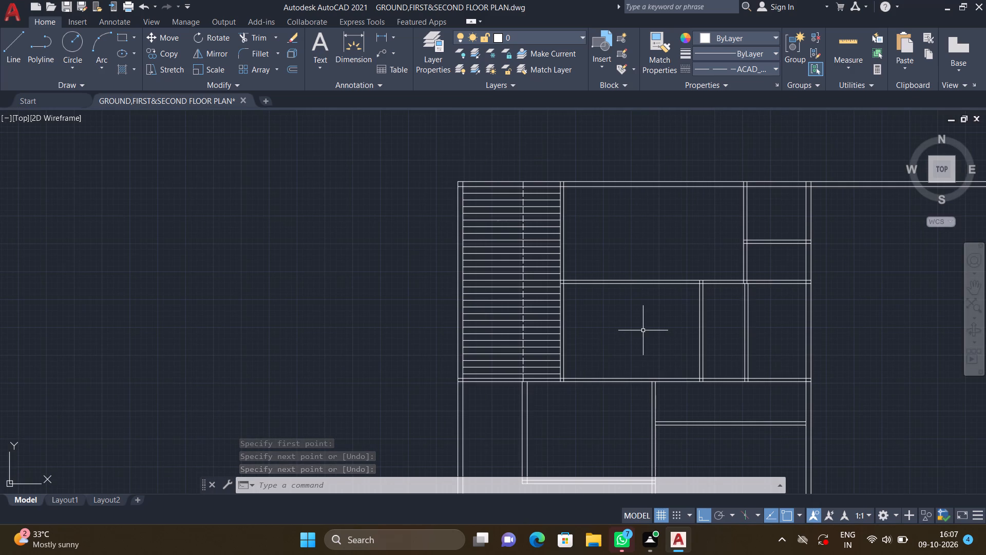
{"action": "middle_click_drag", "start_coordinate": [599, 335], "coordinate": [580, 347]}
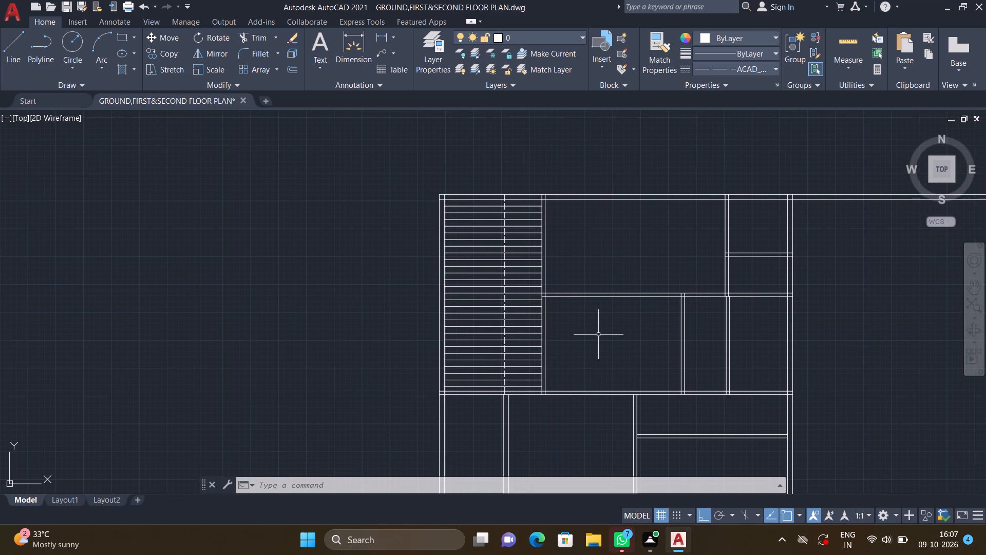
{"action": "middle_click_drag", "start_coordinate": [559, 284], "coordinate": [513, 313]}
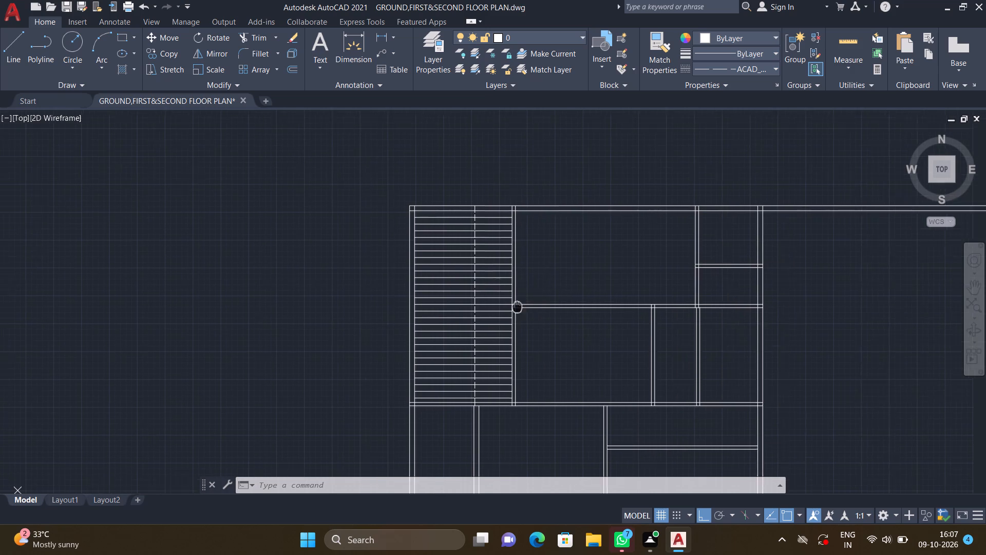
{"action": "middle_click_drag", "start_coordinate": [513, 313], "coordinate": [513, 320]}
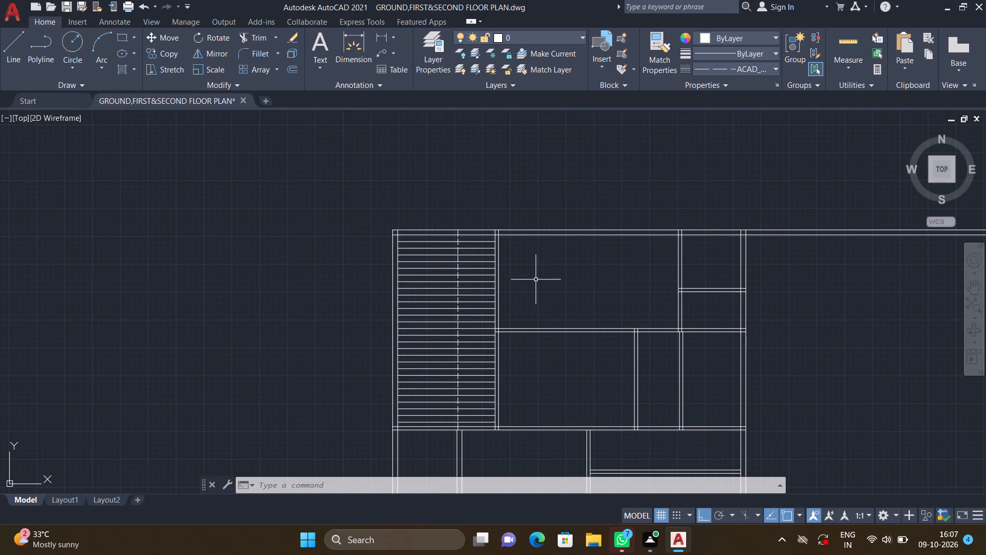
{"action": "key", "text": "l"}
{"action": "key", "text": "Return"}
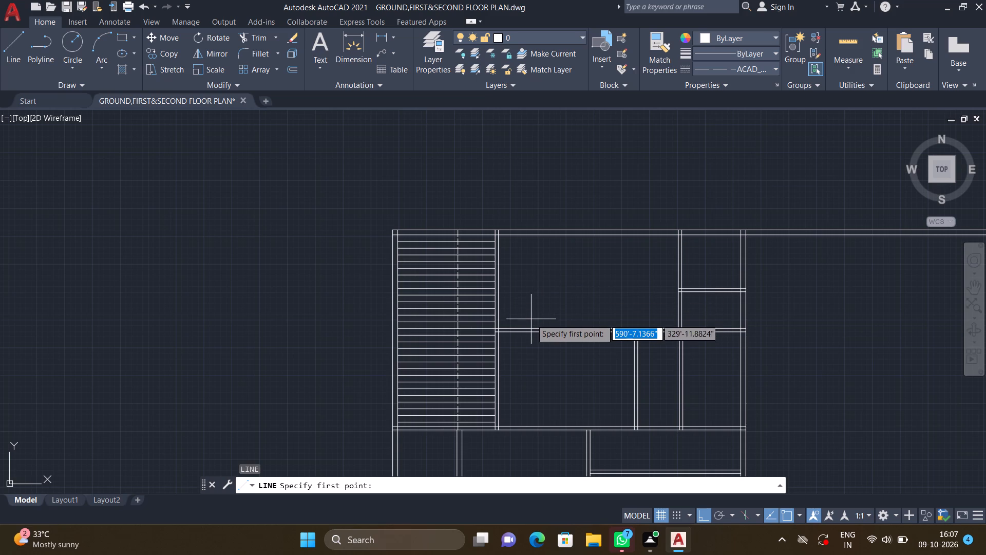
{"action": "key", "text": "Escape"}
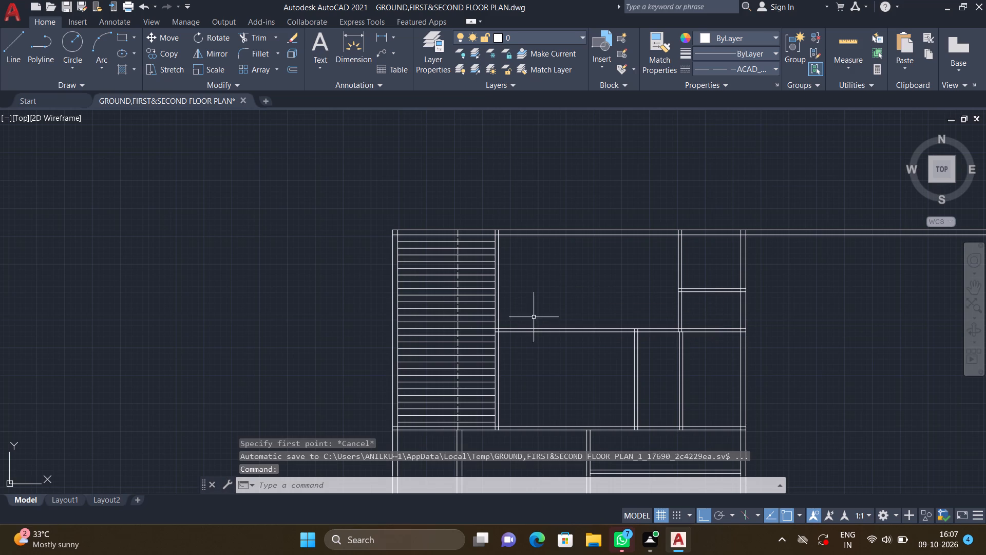
Switch the linetype to Continuous and draw a short vertical line across the middle horizontal partition wall, just right of the tread-filled room.
{"action": "left_click", "coordinate": [748, 68]}
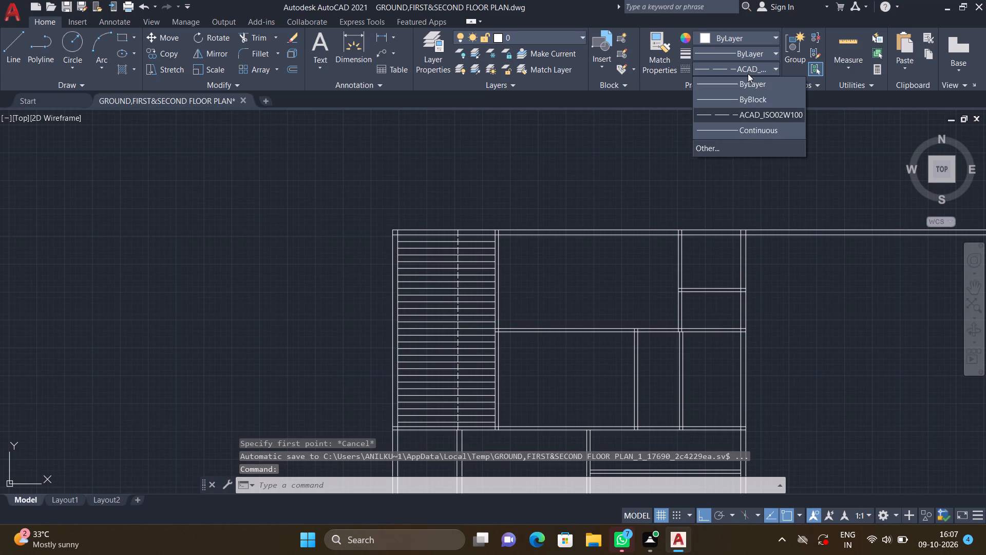
{"action": "left_click", "coordinate": [743, 127]}
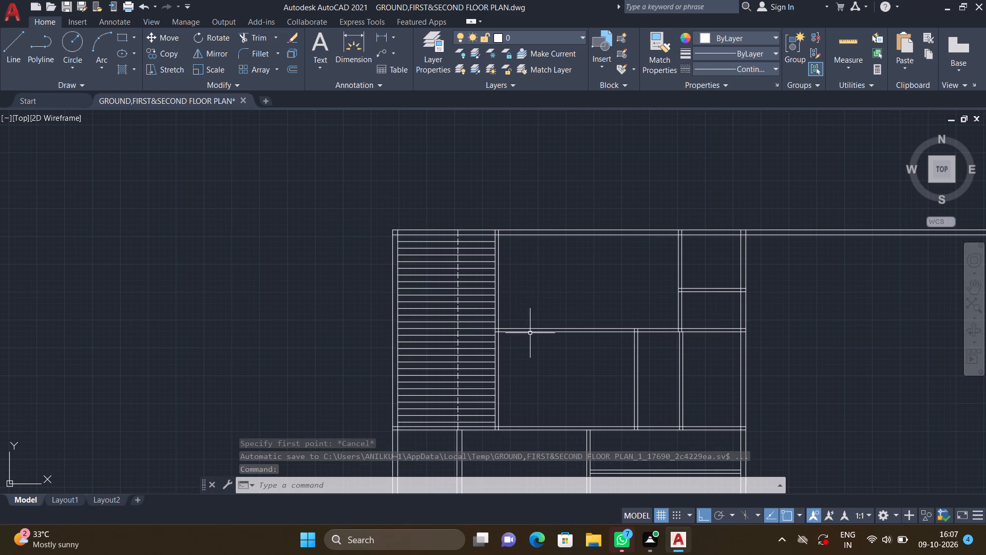
{"action": "key", "text": "l"}
{"action": "key", "text": "Return"}
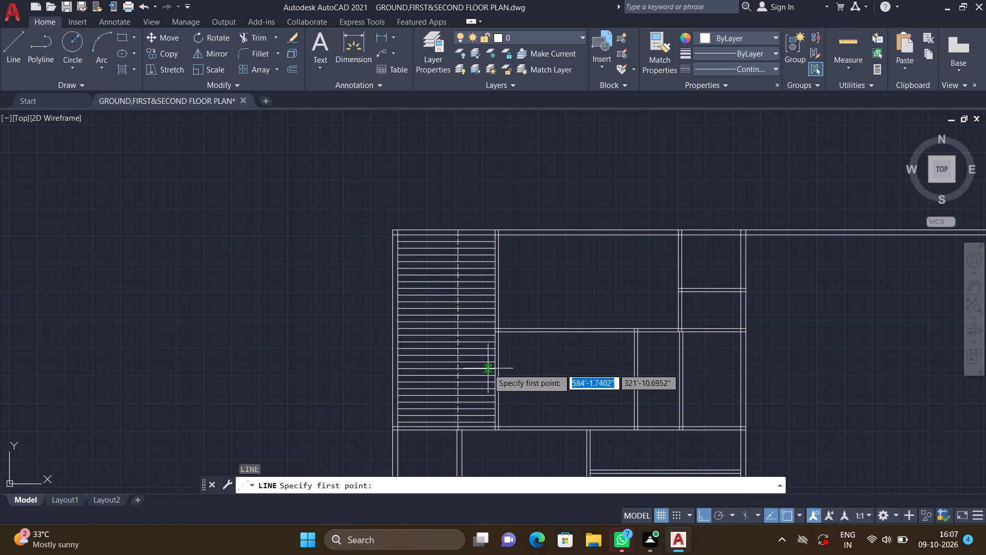
{"action": "scroll", "coordinate": [488, 368], "scroll_direction": "up", "scroll_amount": 1}
{"action": "scroll", "coordinate": [574, 330], "scroll_direction": "up", "scroll_amount": 1}
{"action": "middle_click_drag", "start_coordinate": [556, 326], "coordinate": [501, 319]}
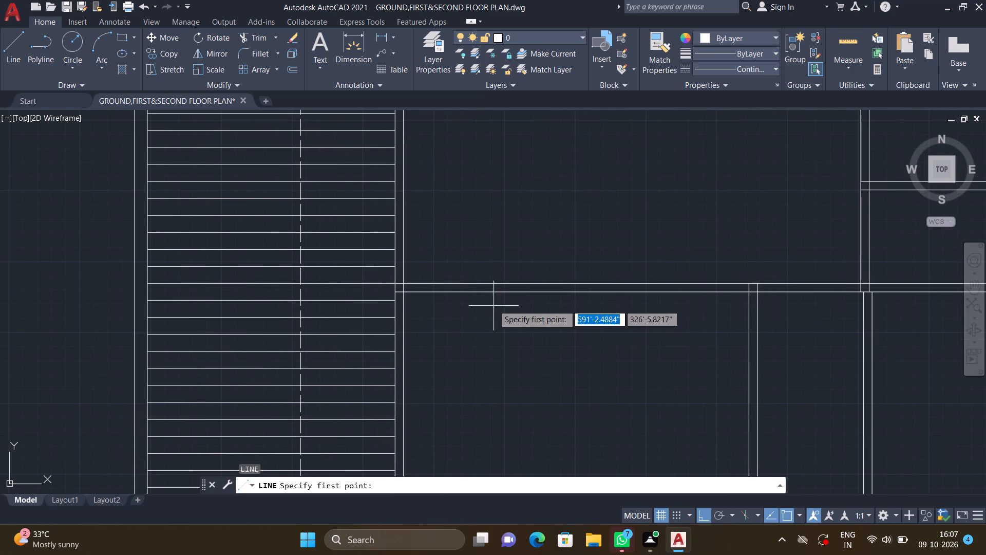
{"action": "scroll", "coordinate": [489, 299], "scroll_direction": "up", "scroll_amount": 2}
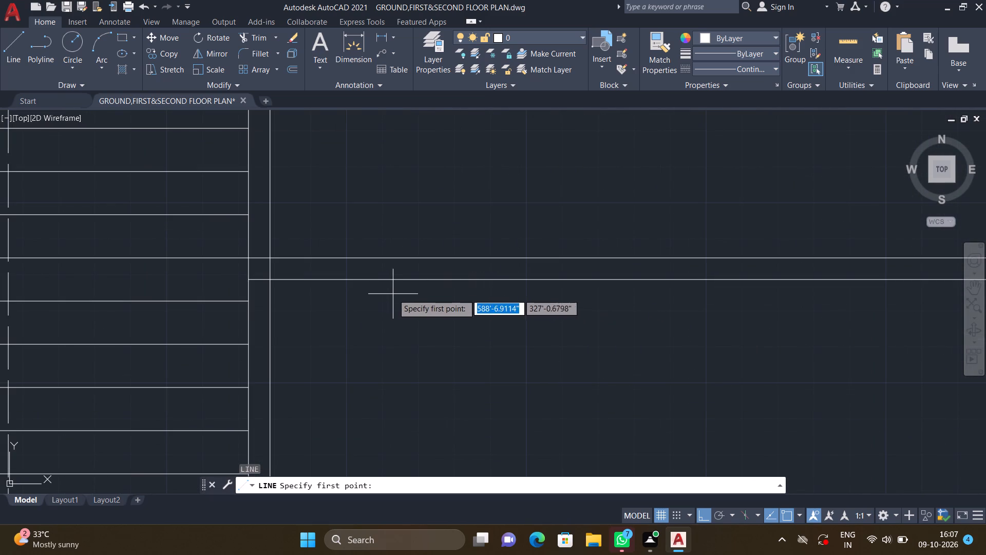
{"action": "scroll", "coordinate": [439, 273], "scroll_direction": "up", "scroll_amount": 2}
{"action": "scroll", "coordinate": [444, 252], "scroll_direction": "down", "scroll_amount": 2}
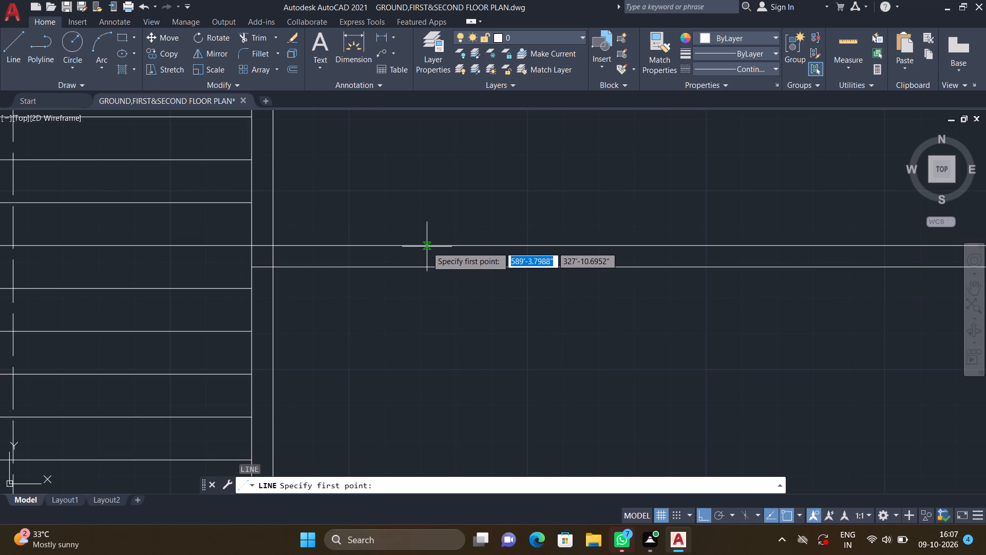
{"action": "left_click", "coordinate": [427, 246]}
{"action": "left_click", "coordinate": [429, 267]}
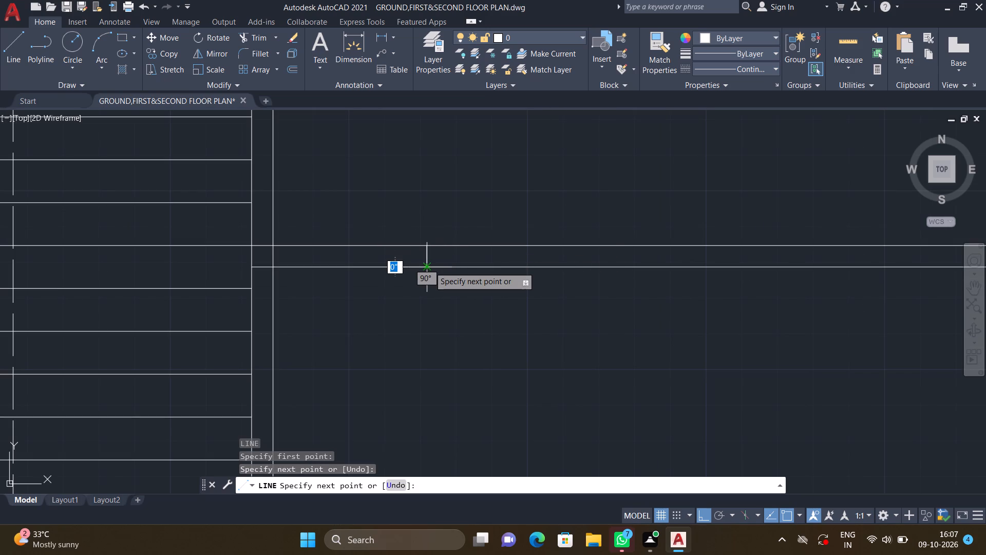
{"action": "key", "text": "Return"}
Trim both lines of the horizontal partition wall between the tread-filled room's right wall and the short vertical line to form an opening.
{"action": "type", "text": "TR"}
{"action": "key", "text": "Return"}
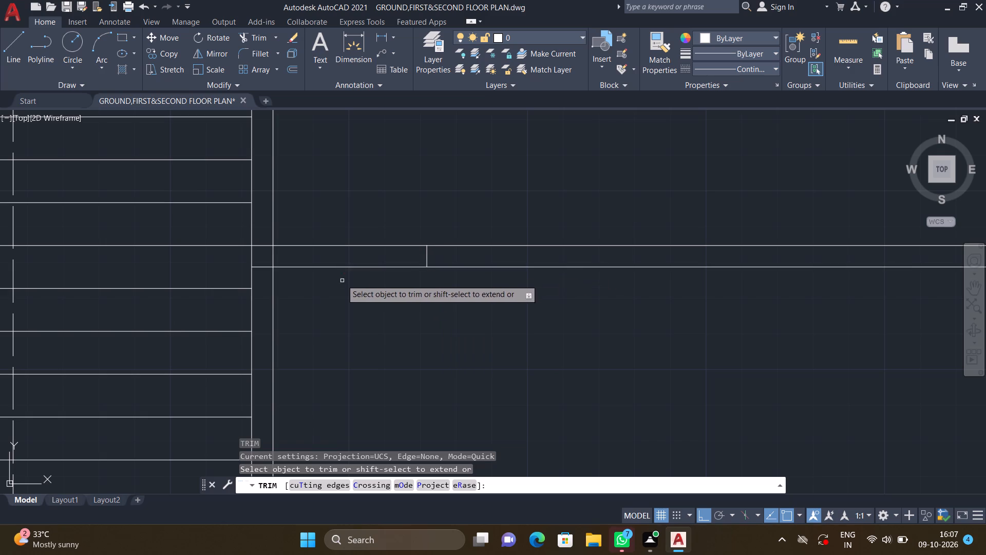
{"action": "left_click_drag", "start_coordinate": [332, 234], "coordinate": [333, 268]}
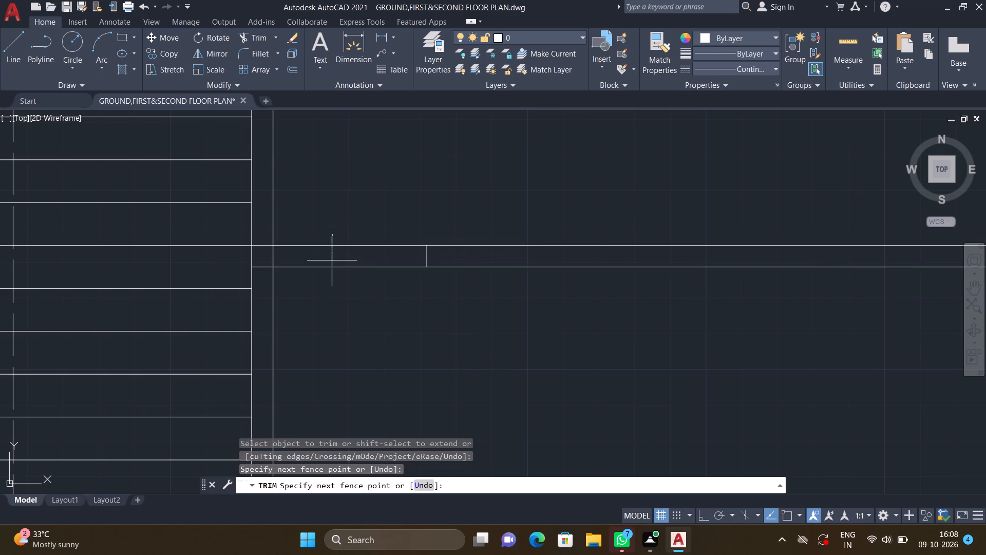
{"action": "left_click_drag", "start_coordinate": [333, 268], "coordinate": [333, 282]}
{"action": "left_click_drag", "start_coordinate": [333, 290], "coordinate": [333, 302]}
{"action": "key", "text": "Return"}
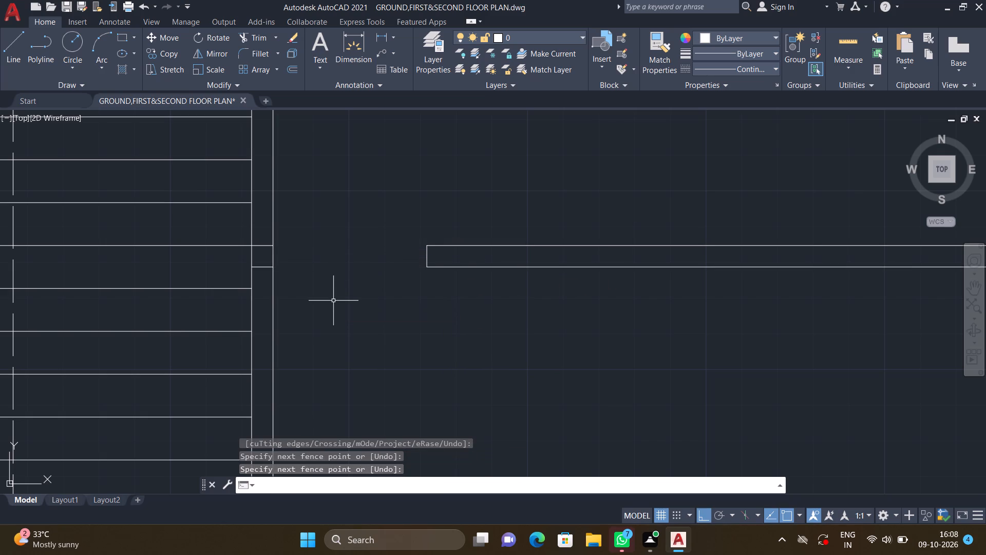
Draw a second short vertical line across the same horizontal partition wall, about 6'-9" right of the opening's edge.
{"action": "scroll", "coordinate": [368, 300], "scroll_direction": "down", "scroll_amount": 2}
{"action": "middle_click_drag", "start_coordinate": [466, 314], "coordinate": [409, 316]}
{"action": "middle_click_drag", "start_coordinate": [446, 338], "coordinate": [417, 325]}
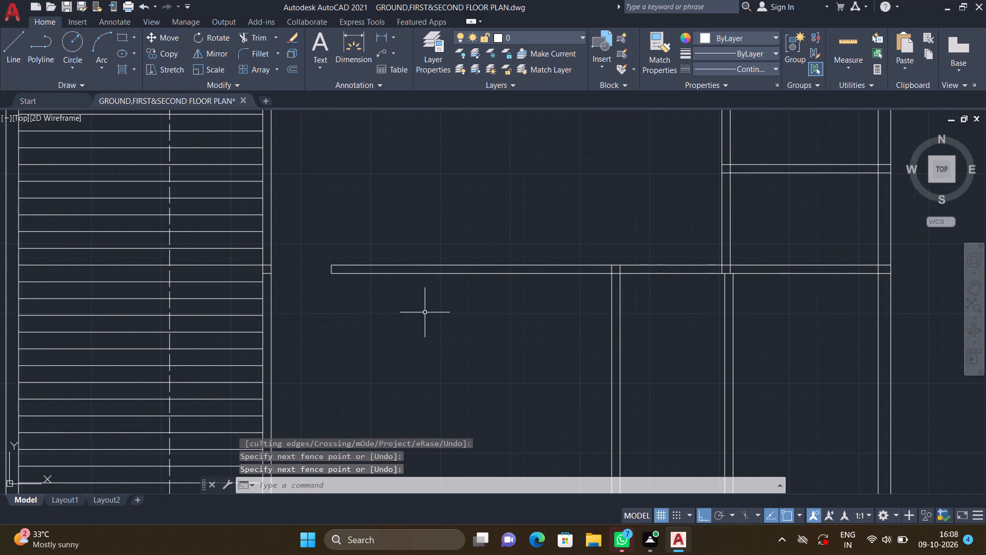
{"action": "key", "text": "l"}
{"action": "key", "text": "Return"}
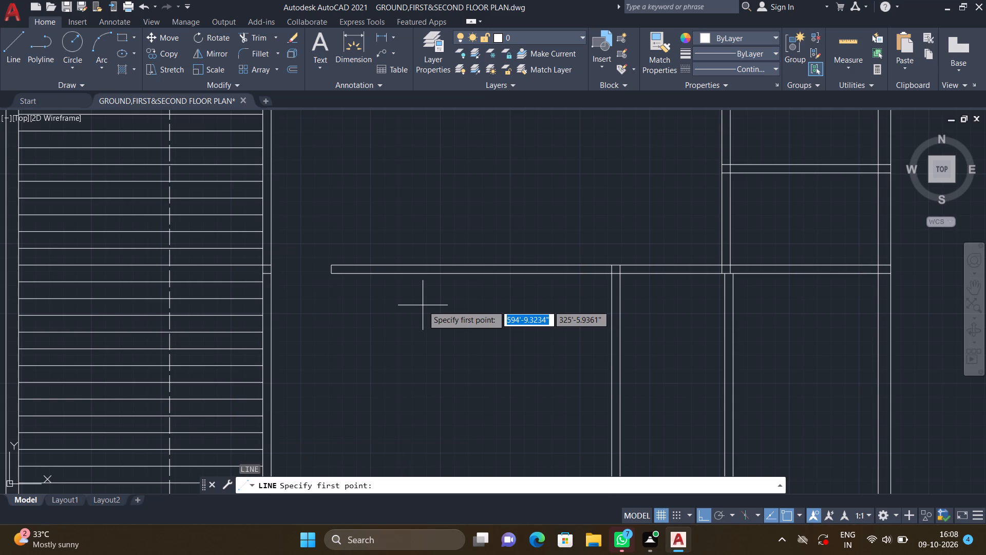
{"action": "scroll", "coordinate": [437, 274], "scroll_direction": "up", "scroll_amount": 2}
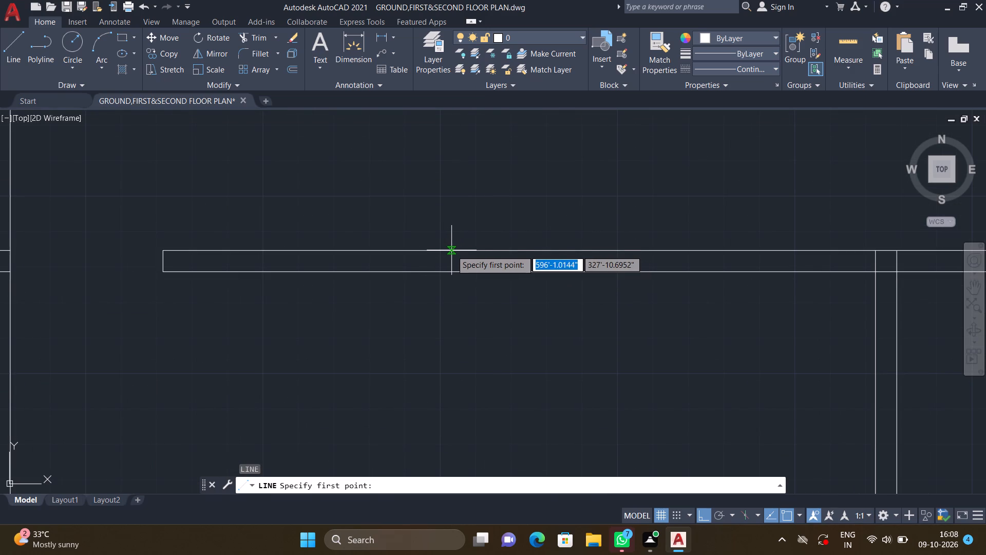
{"action": "left_click", "coordinate": [451, 251]}
{"action": "scroll", "coordinate": [452, 269], "scroll_direction": "up", "scroll_amount": 2}
{"action": "double_click", "coordinate": [448, 273]}
{"action": "key", "text": "Return"}
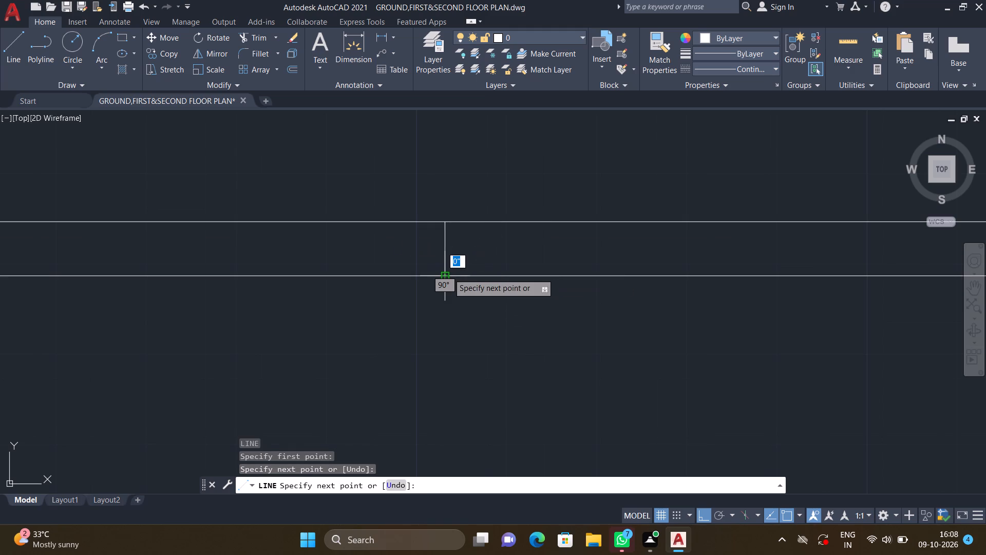
{"action": "scroll", "coordinate": [447, 272], "scroll_direction": "down", "scroll_amount": 2}
{"action": "middle_click_drag", "start_coordinate": [327, 313], "coordinate": [372, 307]}
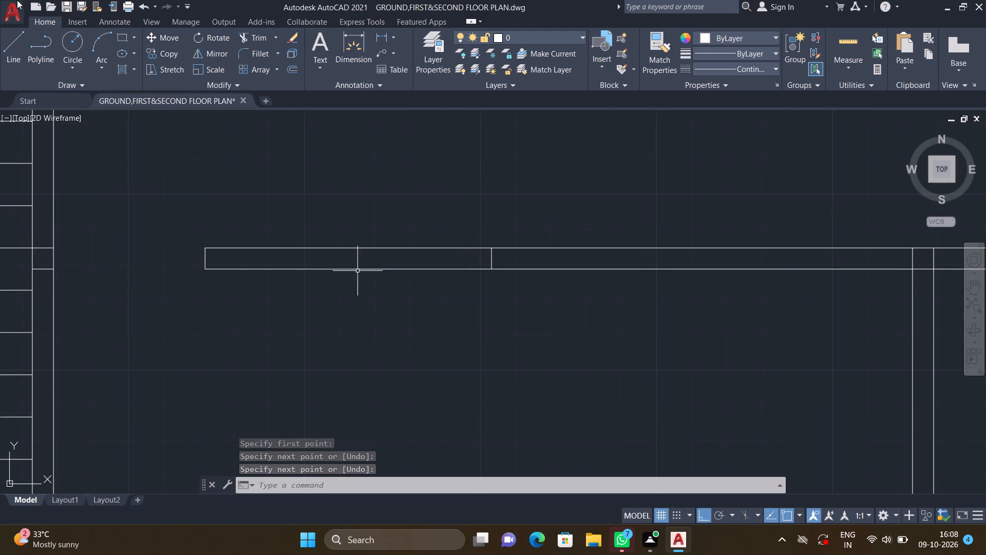
Draw a third short vertical line, about 6" long, across the middle horizontal partition wall, right of the second short vertical line.
{"action": "middle_click", "coordinate": [12, 0]}
{"action": "scroll", "coordinate": [14, 2], "scroll_direction": "down", "scroll_amount": 1}
{"action": "middle_click_drag", "start_coordinate": [575, 328], "coordinate": [519, 329]}
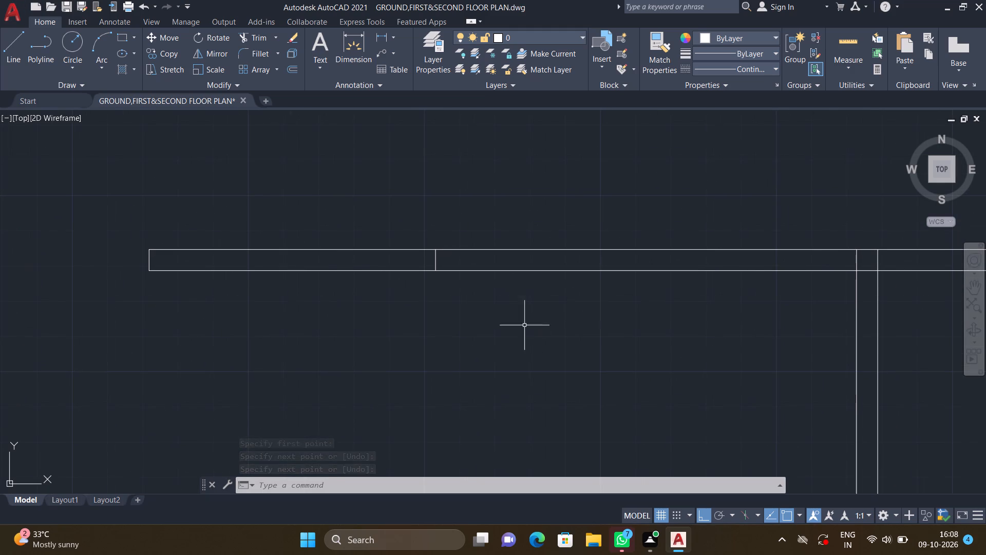
{"action": "key", "text": "l"}
{"action": "key", "text": "Return"}
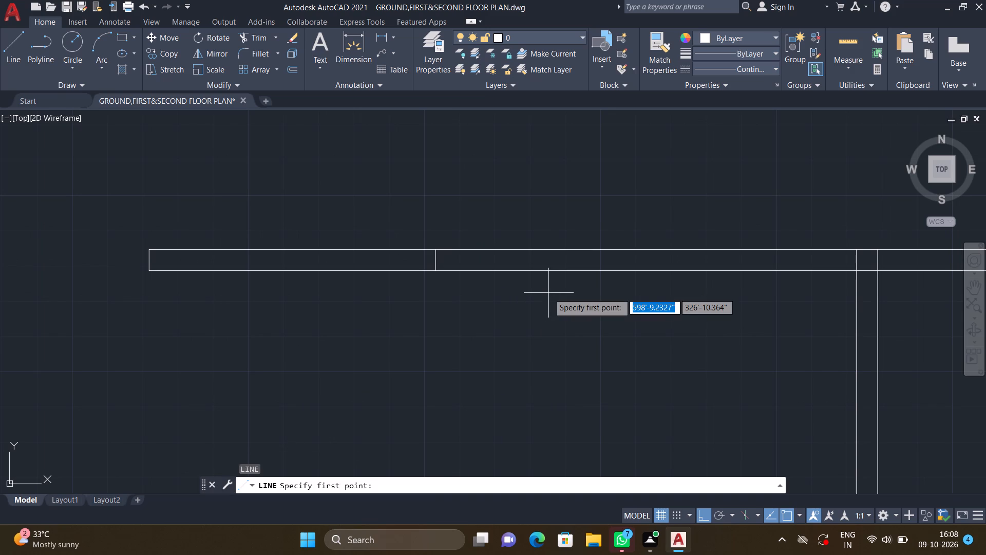
{"action": "middle_click_drag", "start_coordinate": [541, 290], "coordinate": [482, 306]}
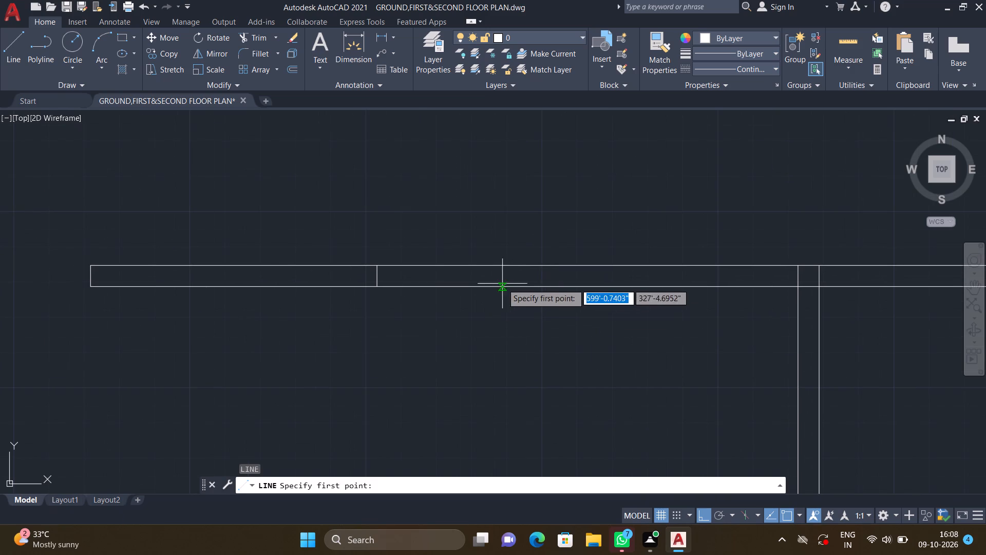
{"action": "scroll", "coordinate": [528, 273], "scroll_direction": "up", "scroll_amount": 1}
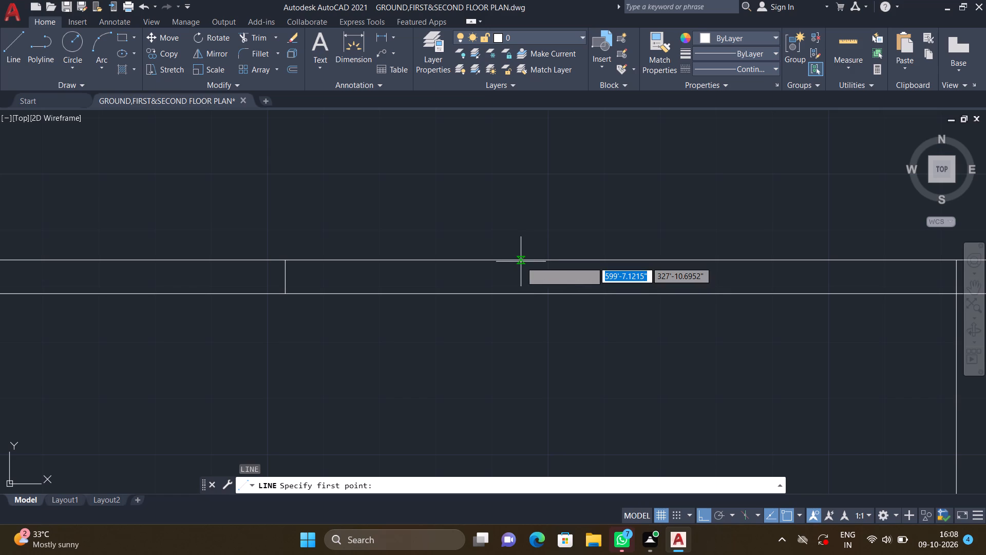
{"action": "left_click", "coordinate": [521, 260]}
{"action": "scroll", "coordinate": [528, 287], "scroll_direction": "up", "scroll_amount": 2}
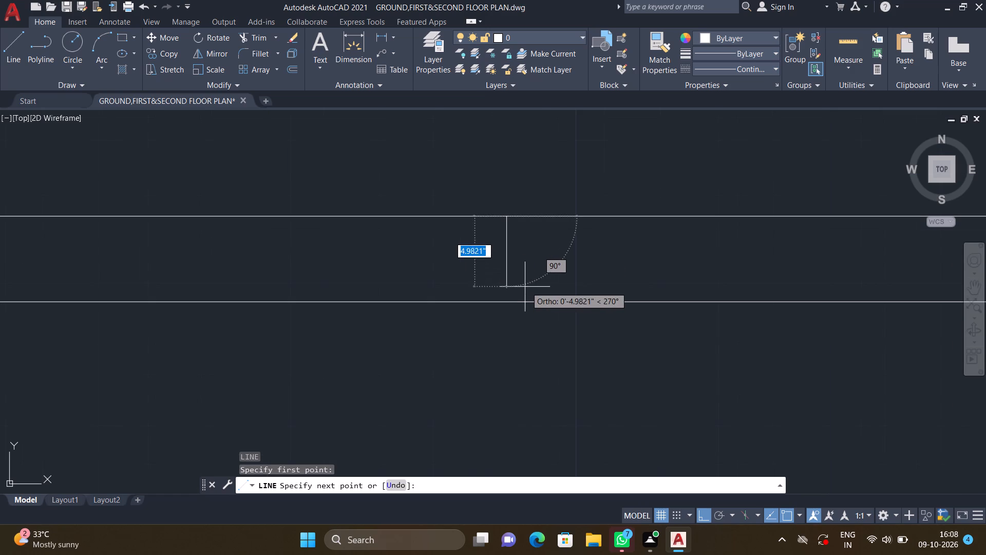
{"action": "left_click", "coordinate": [508, 301]}
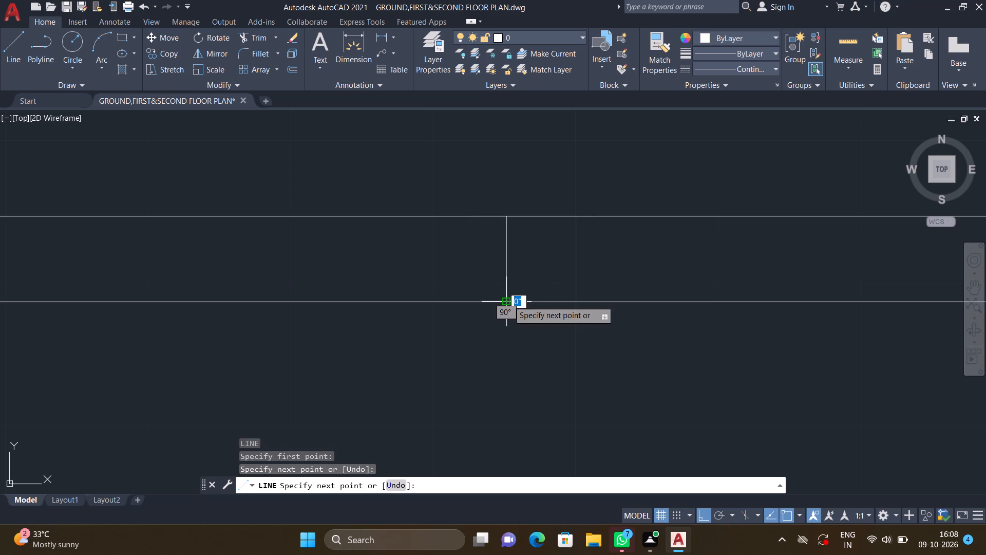
{"action": "key", "text": "Return"}
{"action": "scroll", "coordinate": [499, 269], "scroll_direction": "down", "scroll_amount": 3}
{"action": "middle_click_drag", "start_coordinate": [434, 318], "coordinate": [498, 313]}
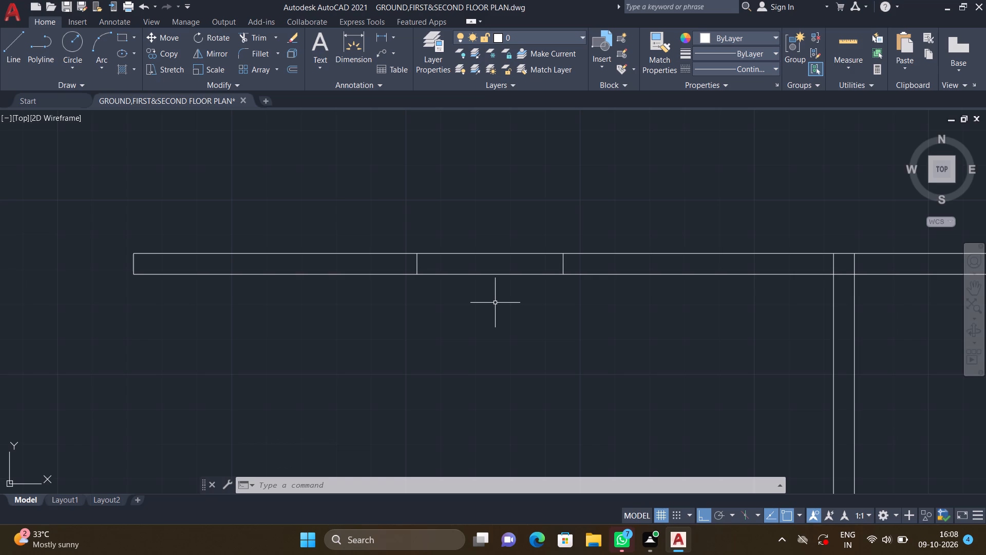
Trim both lines of the horizontal partition wall between the second and third short vertical lines to form another opening.
{"action": "type", "text": "TR"}
{"action": "key", "text": "Return"}
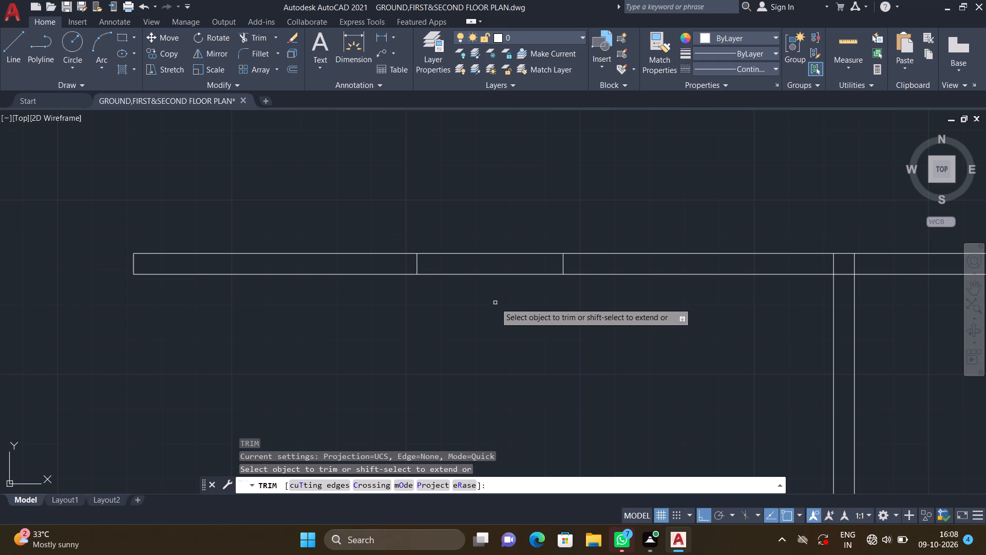
{"action": "left_click_drag", "start_coordinate": [501, 221], "coordinate": [516, 280]}
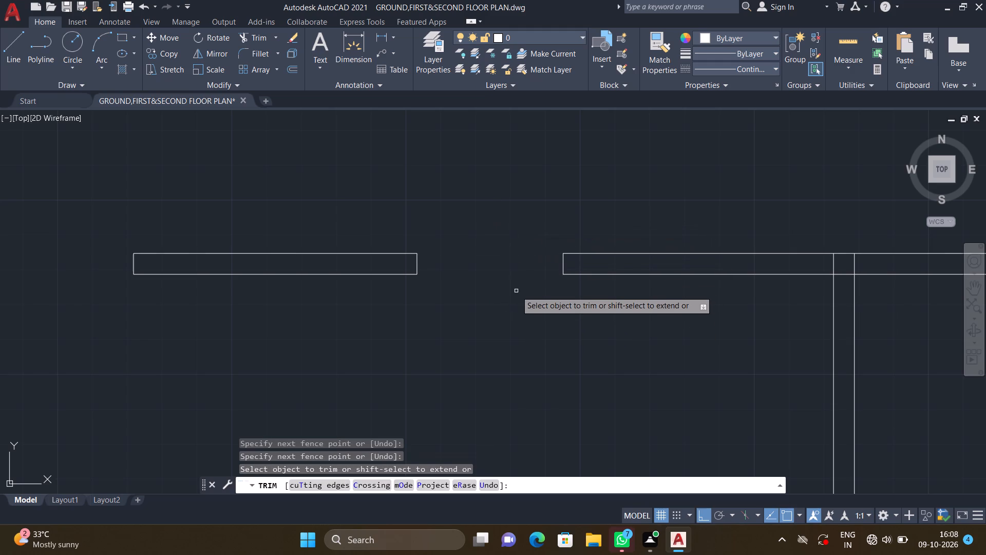
{"action": "key", "text": "Return"}
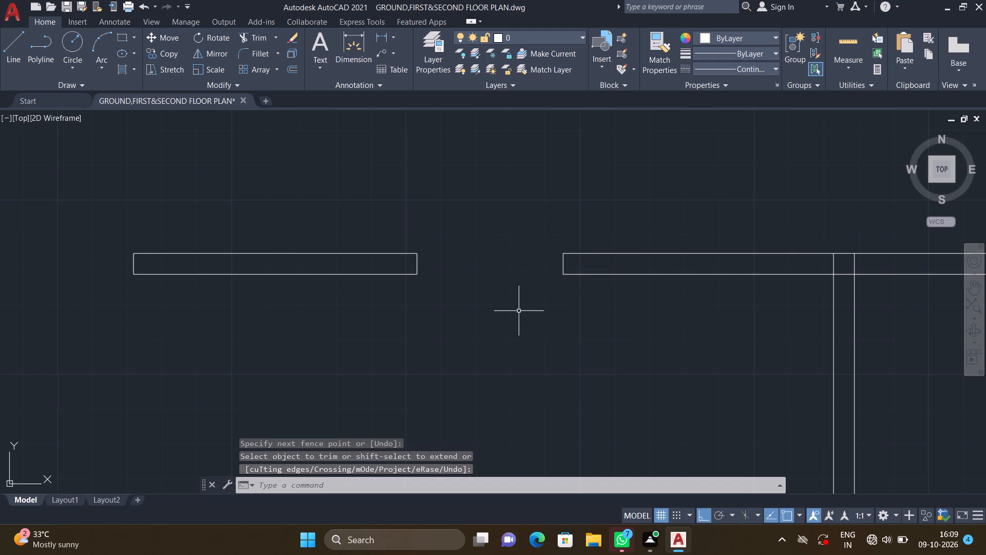
Draw a three-sided box about 10.3" wide and 10.6" high on the upper line of the isolated wall segment, near its left end.
{"action": "scroll", "coordinate": [525, 306], "scroll_direction": "down", "scroll_amount": 2}
{"action": "middle_click_drag", "start_coordinate": [524, 321], "coordinate": [448, 329]}
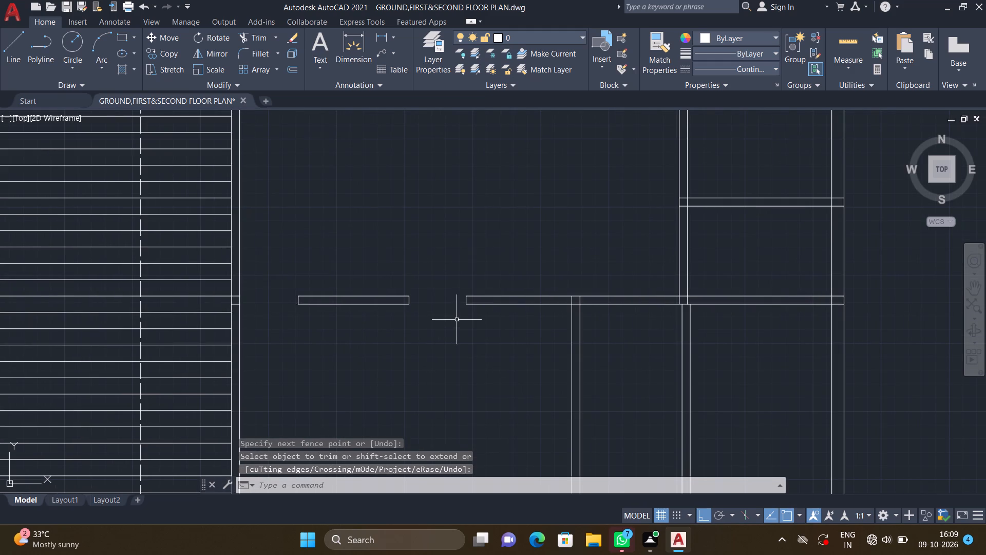
{"action": "middle_click_drag", "start_coordinate": [409, 311], "coordinate": [463, 295]}
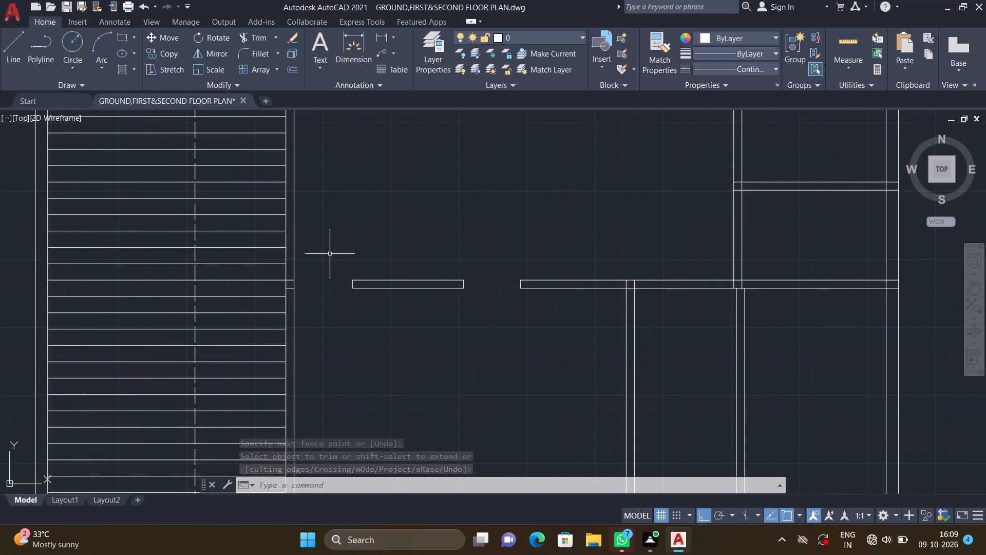
{"action": "key", "text": "l"}
{"action": "key", "text": "Return"}
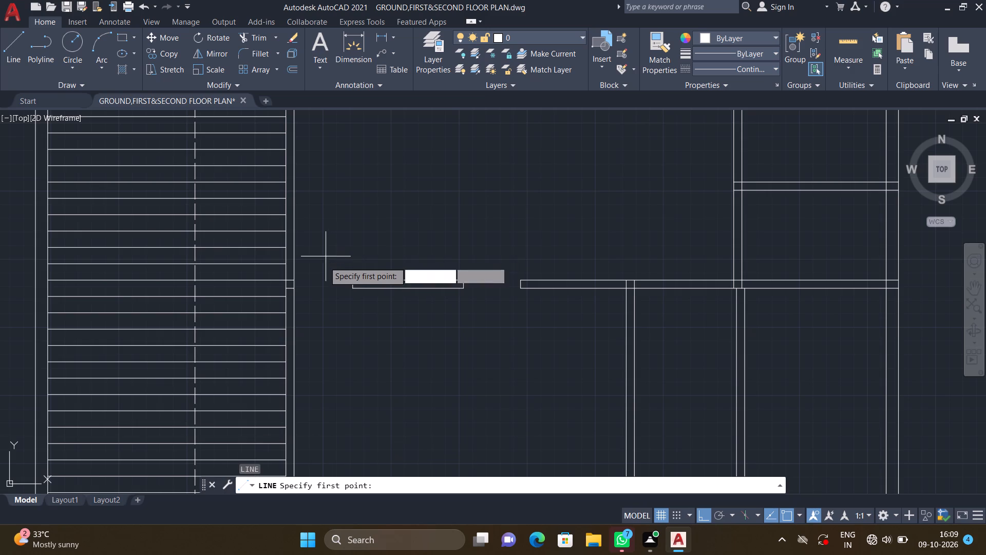
{"action": "scroll", "coordinate": [348, 281], "scroll_direction": "up", "scroll_amount": 2}
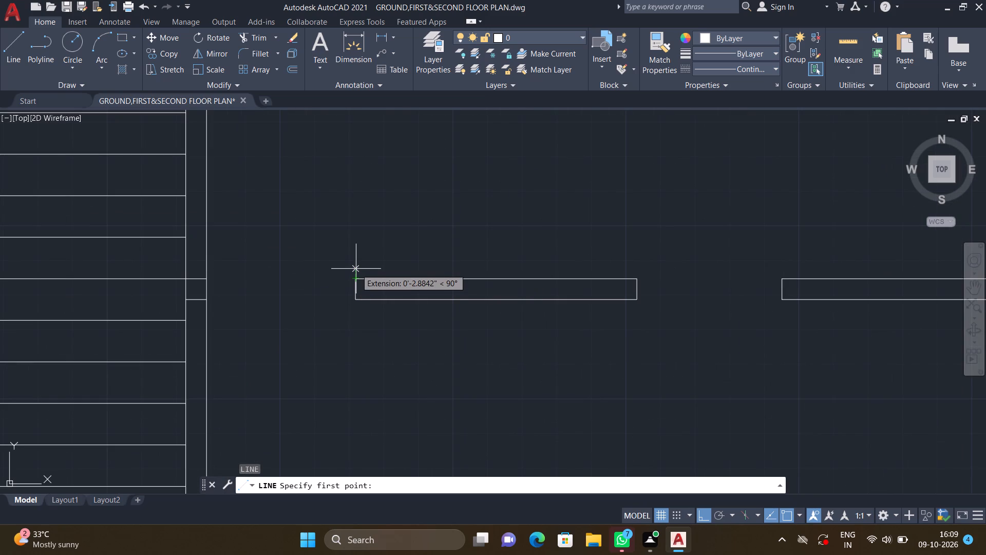
{"action": "scroll", "coordinate": [355, 276], "scroll_direction": "up", "scroll_amount": 1}
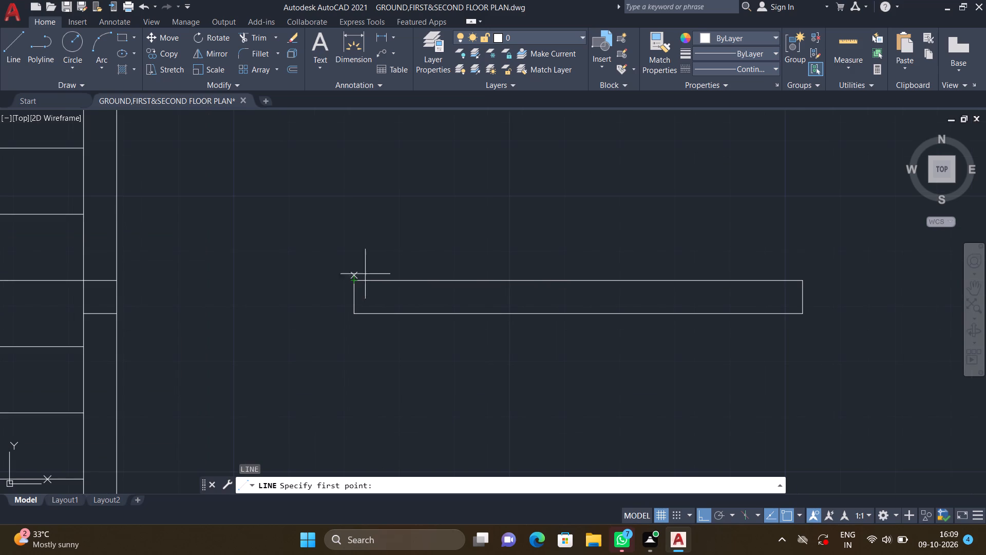
{"action": "scroll", "coordinate": [403, 284], "scroll_direction": "up", "scroll_amount": 2}
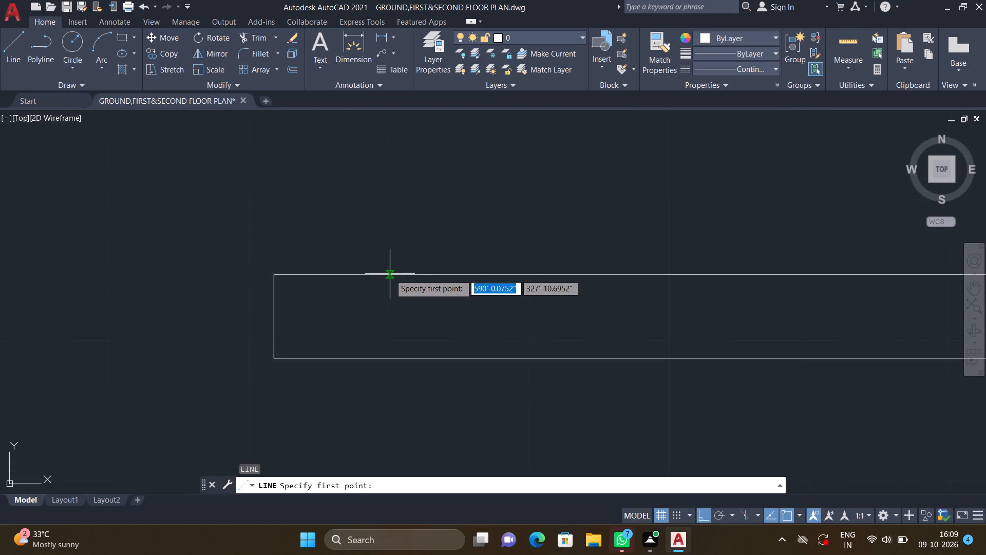
{"action": "left_click", "coordinate": [396, 275]}
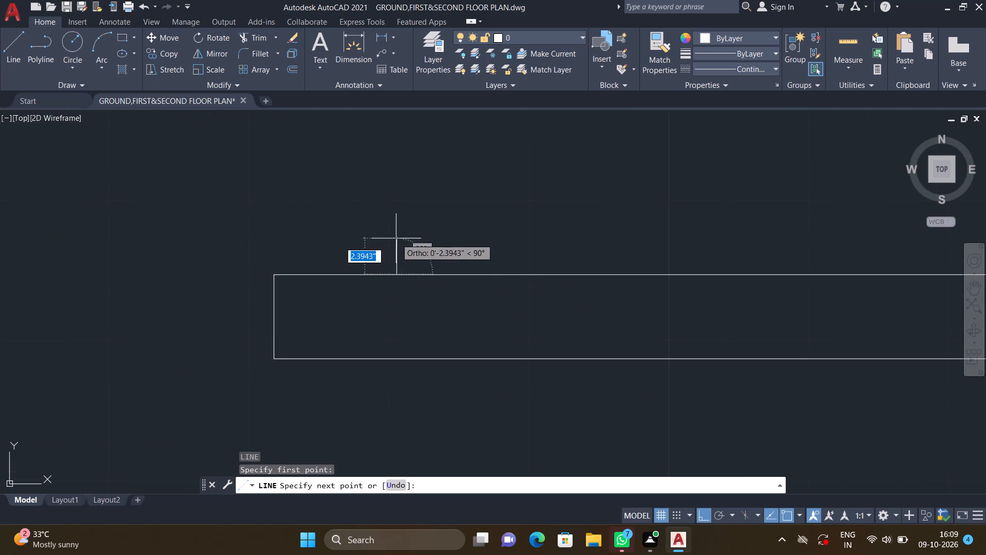
{"action": "scroll", "coordinate": [398, 233], "scroll_direction": "down", "scroll_amount": 2}
{"action": "middle_click_drag", "start_coordinate": [394, 196], "coordinate": [386, 254]}
{"action": "scroll", "coordinate": [386, 221], "scroll_direction": "up", "scroll_amount": 1}
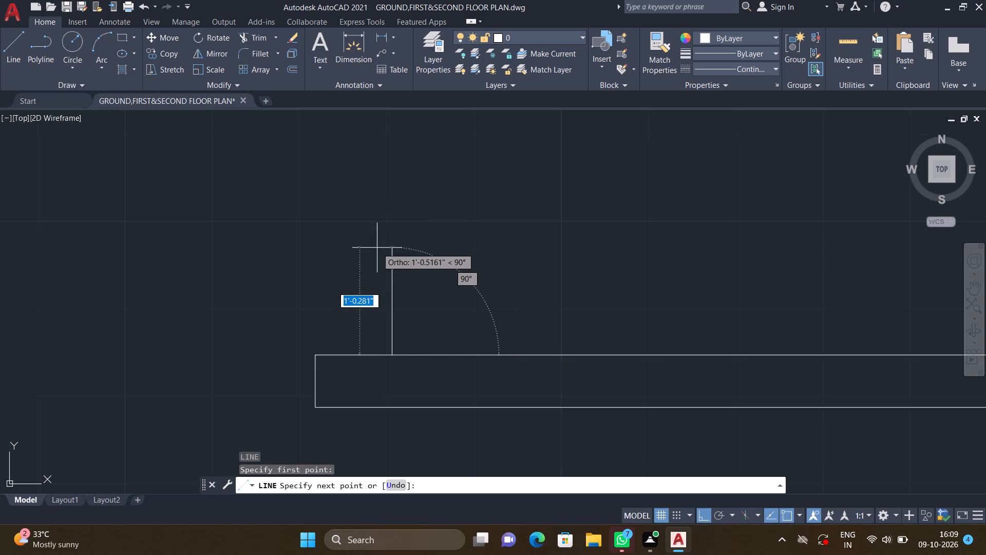
{"action": "scroll", "coordinate": [389, 249], "scroll_direction": "up", "scroll_amount": 1}
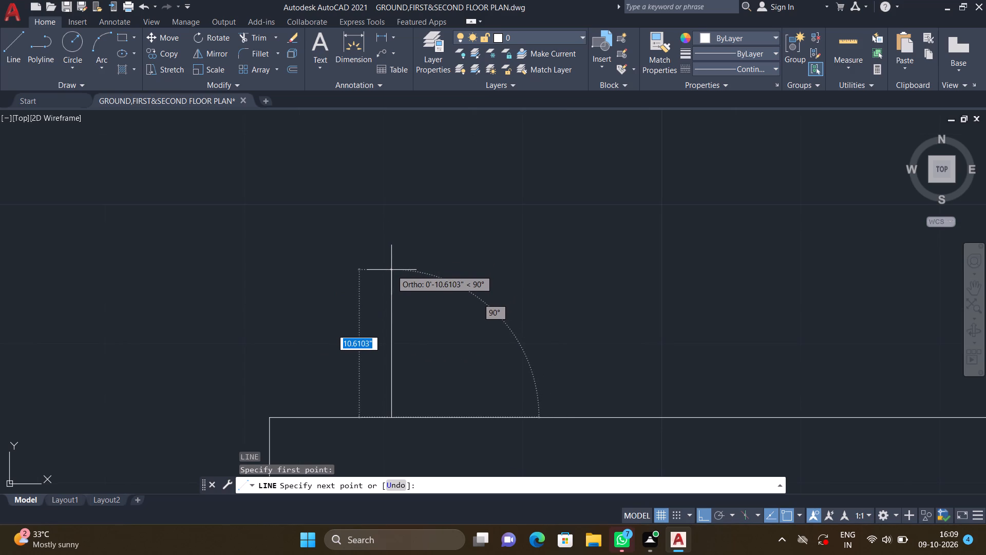
{"action": "left_click", "coordinate": [391, 270]}
{"action": "scroll", "coordinate": [527, 277], "scroll_direction": "down", "scroll_amount": 1}
{"action": "middle_click_drag", "start_coordinate": [506, 279], "coordinate": [407, 243]}
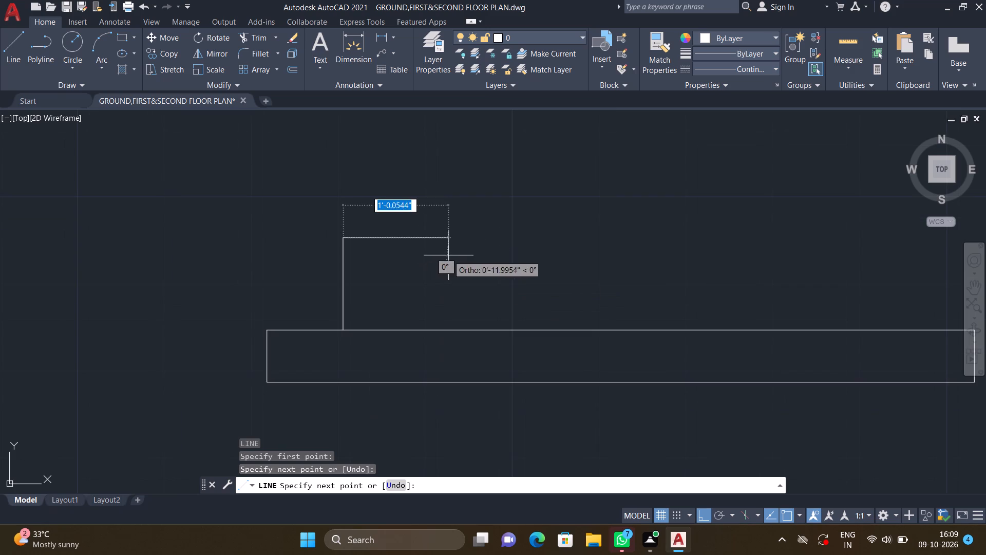
{"action": "scroll", "coordinate": [443, 252], "scroll_direction": "up", "scroll_amount": 1}
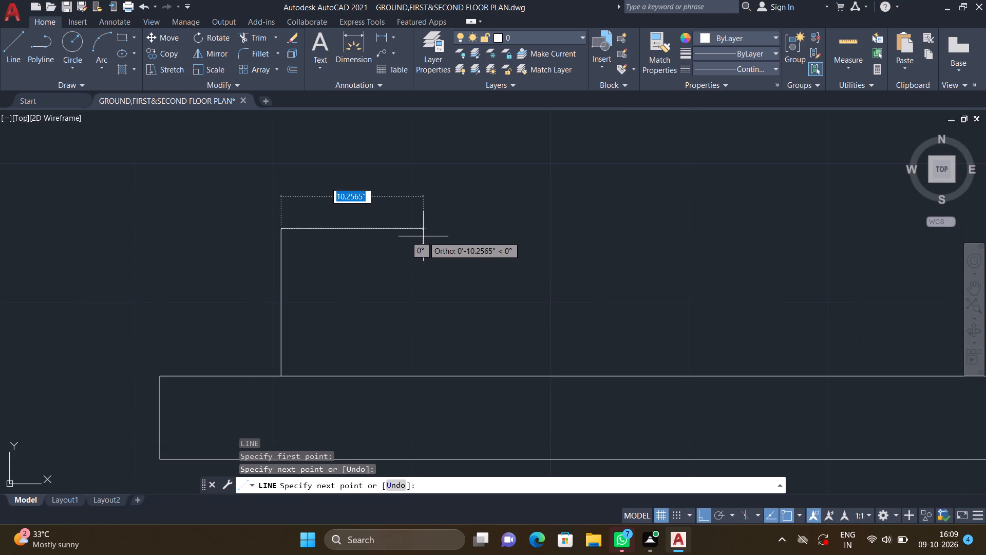
{"action": "double_click", "coordinate": [423, 236]}
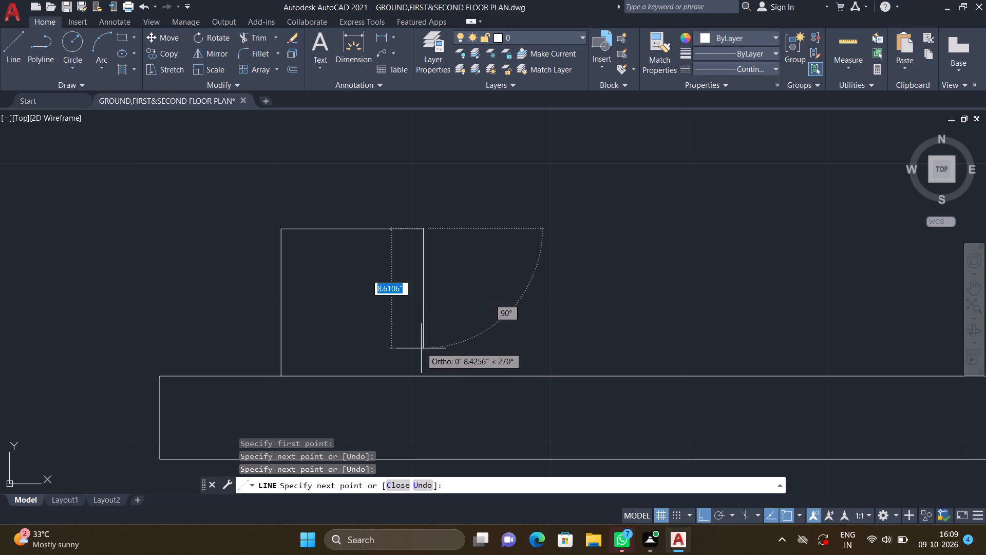
{"action": "left_click", "coordinate": [425, 373]}
{"action": "key", "text": "Return"}
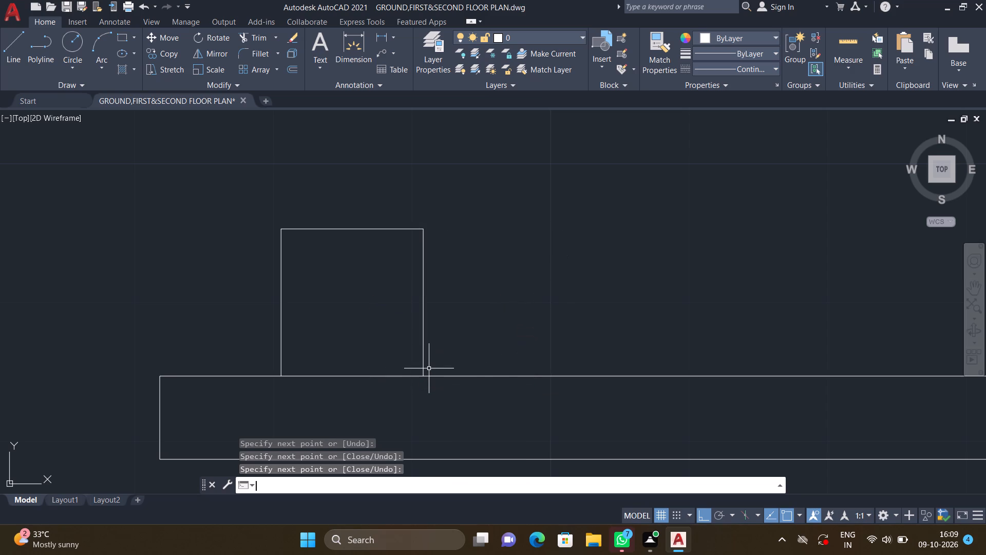
Draw a matching three-sided box about 10.2" wide and 10.6" high on the same wall segment's upper line, near its right end.
{"action": "scroll", "coordinate": [429, 368], "scroll_direction": "down", "scroll_amount": 3}
{"action": "middle_click_drag", "start_coordinate": [559, 344], "coordinate": [481, 323]}
{"action": "middle_click_drag", "start_coordinate": [527, 341], "coordinate": [504, 321]}
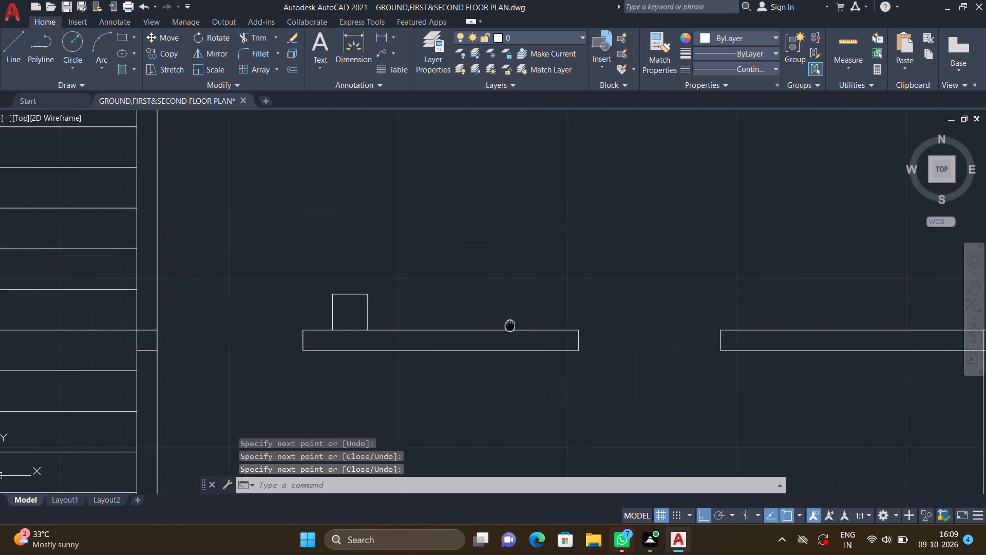
{"action": "middle_click_drag", "start_coordinate": [504, 321], "coordinate": [491, 305]}
{"action": "key", "text": "l"}
{"action": "key", "text": "Return"}
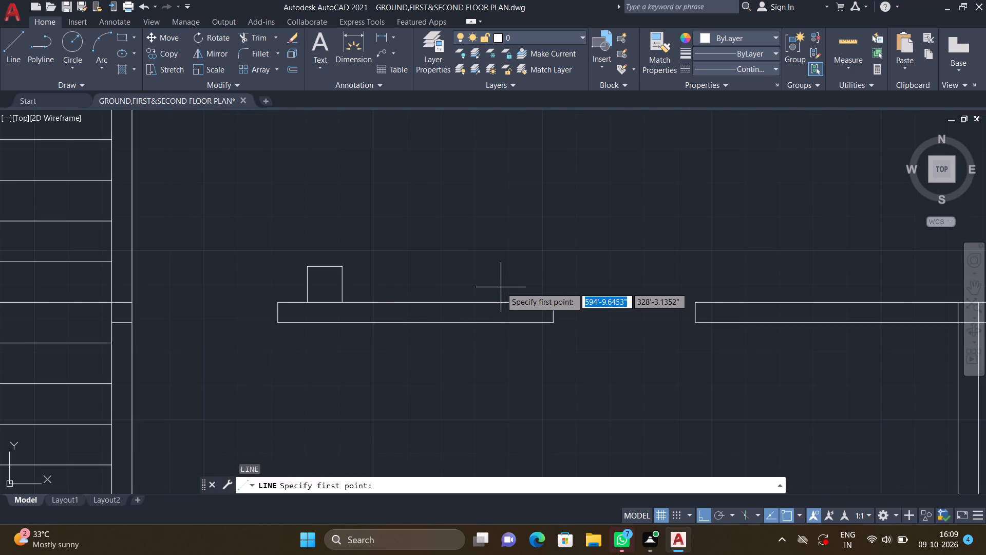
{"action": "scroll", "coordinate": [530, 311], "scroll_direction": "up", "scroll_amount": 1}
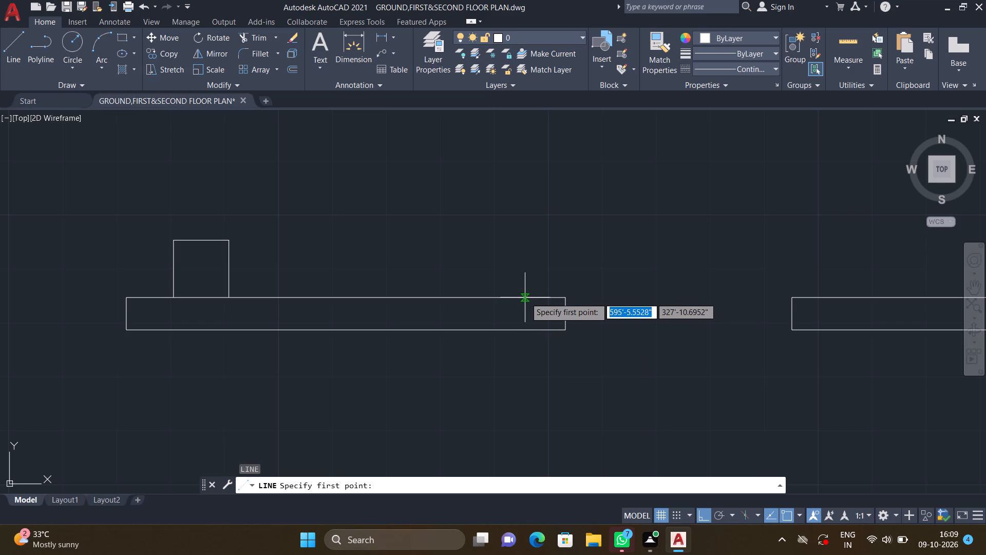
{"action": "left_click", "coordinate": [521, 297]}
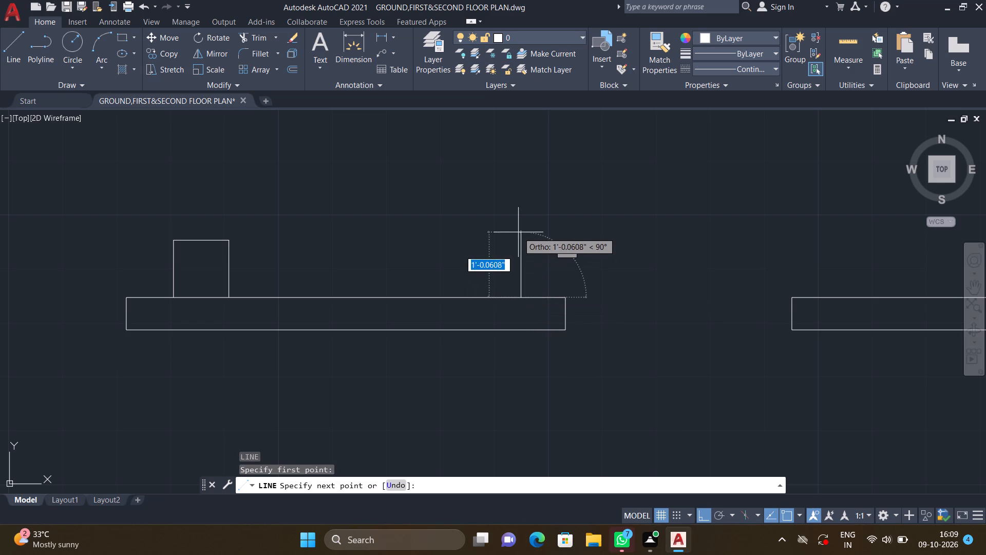
{"action": "scroll", "coordinate": [519, 234], "scroll_direction": "up", "scroll_amount": 1}
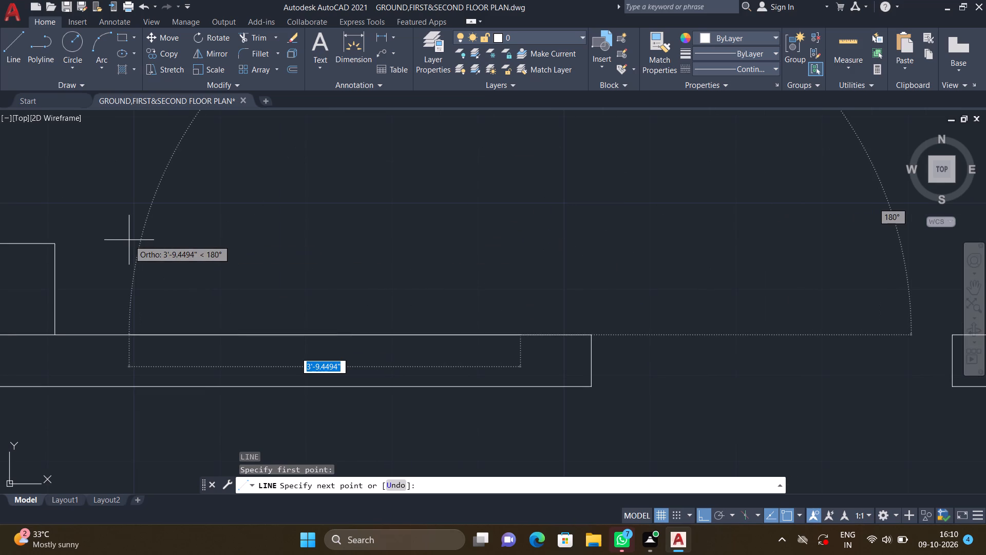
{"action": "scroll", "coordinate": [137, 250], "scroll_direction": "down", "scroll_amount": 3}
{"action": "middle_click_drag", "start_coordinate": [260, 298], "coordinate": [336, 290]}
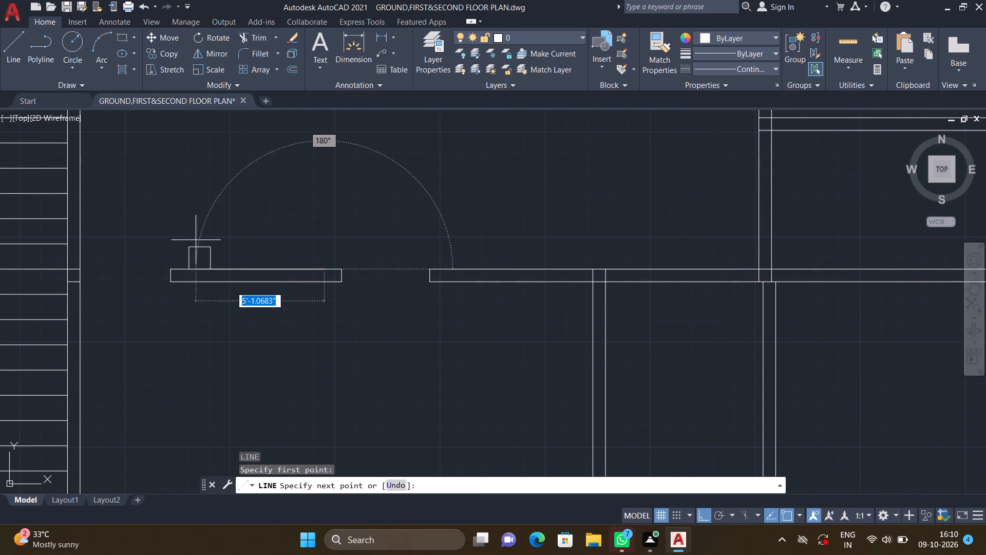
{"action": "scroll", "coordinate": [195, 245], "scroll_direction": "up", "scroll_amount": 2}
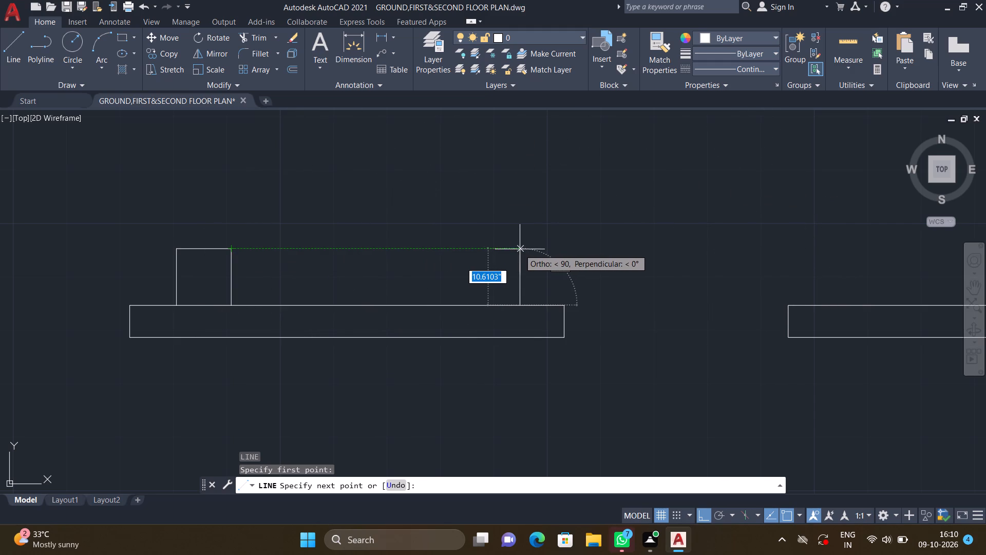
{"action": "left_click", "coordinate": [520, 249]}
{"action": "scroll", "coordinate": [459, 258], "scroll_direction": "up", "scroll_amount": 1}
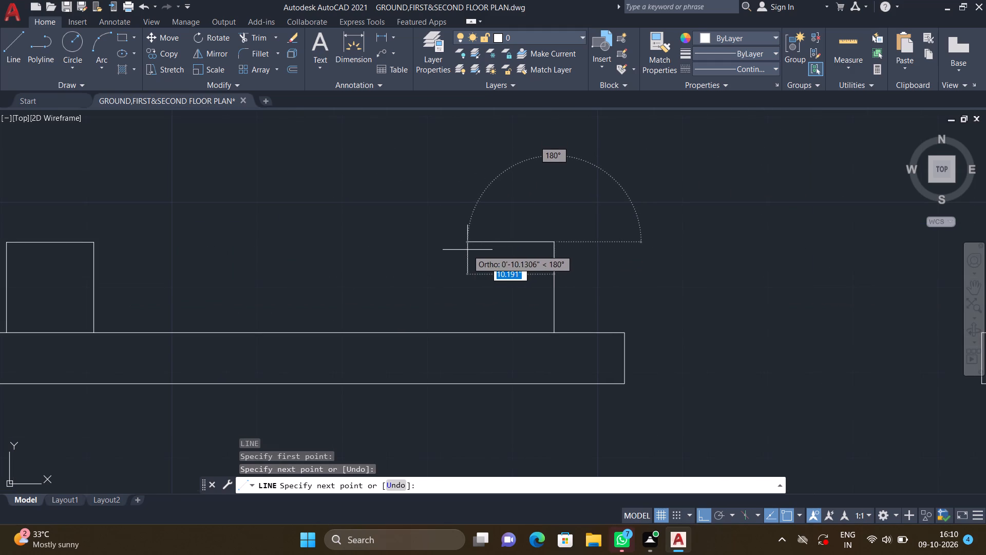
{"action": "double_click", "coordinate": [467, 249]}
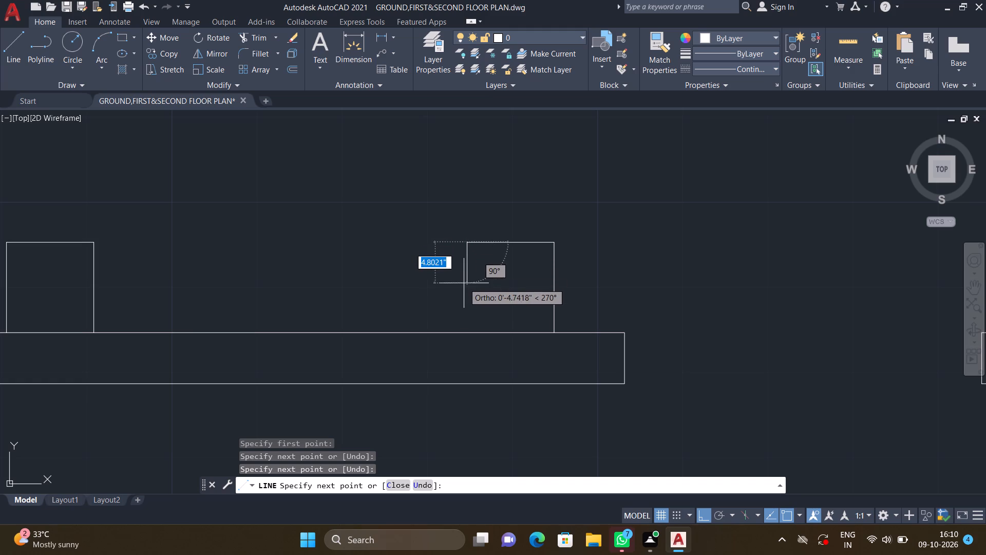
{"action": "scroll", "coordinate": [464, 283], "scroll_direction": "up", "scroll_amount": 1}
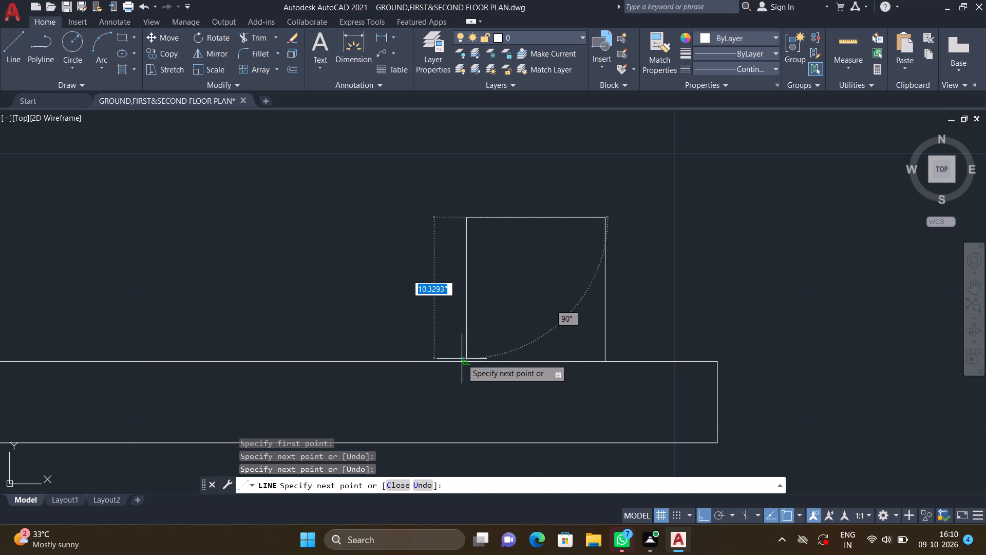
{"action": "scroll", "coordinate": [462, 359], "scroll_direction": "up", "scroll_amount": 1}
{"action": "double_click", "coordinate": [465, 364]}
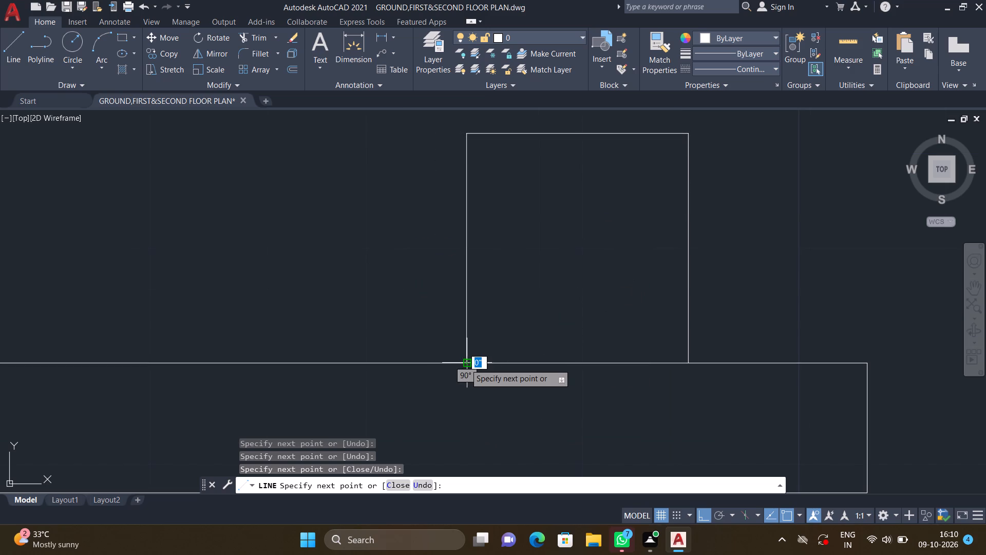
{"action": "key", "text": "Return"}
{"action": "scroll", "coordinate": [465, 364], "scroll_direction": "down", "scroll_amount": 3}
{"action": "middle_click_drag", "start_coordinate": [332, 426], "coordinate": [380, 390]}
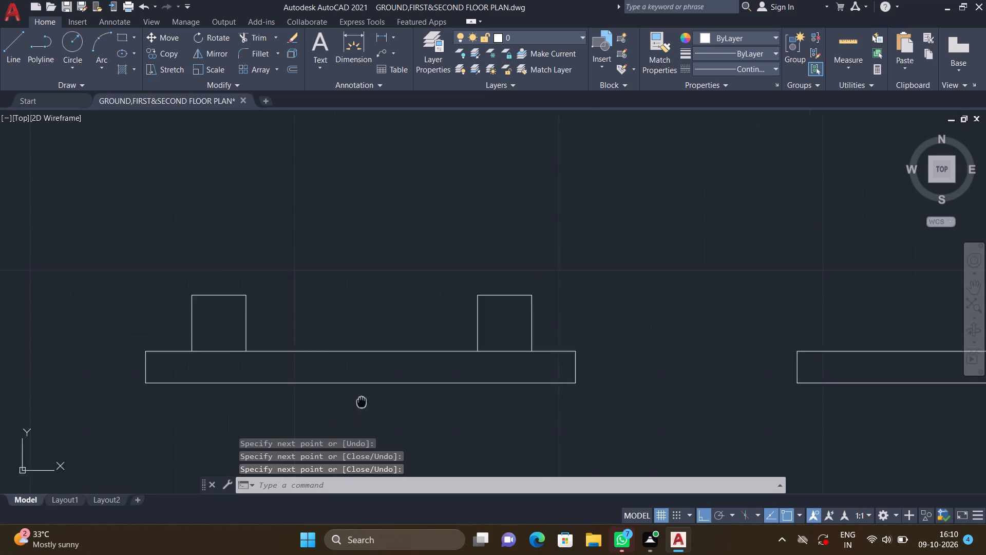
Draw a horizontal line joining the upper inner corners of the two small boxes on the isolated wall segment.
{"action": "middle_click_drag", "start_coordinate": [380, 390], "coordinate": [393, 382]}
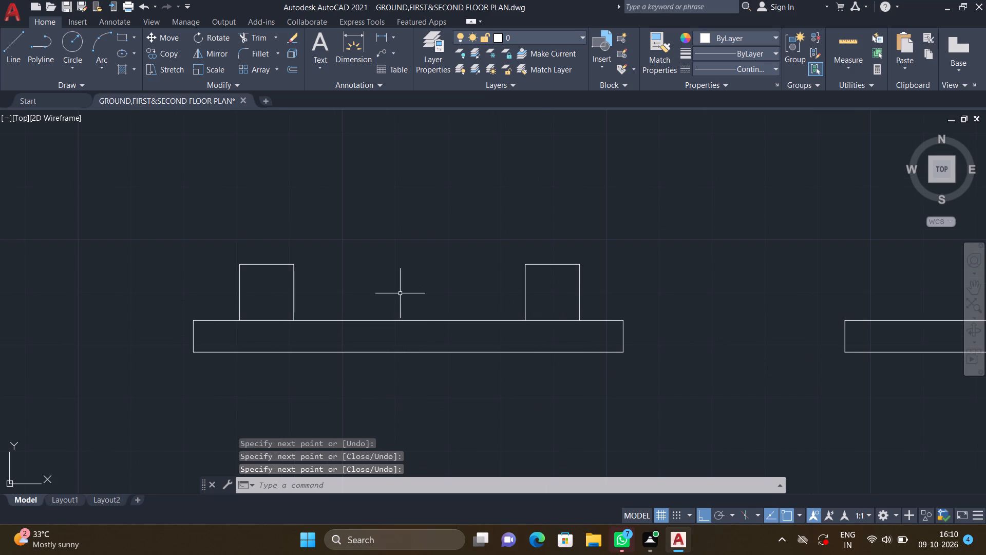
{"action": "key", "text": "l"}
{"action": "key", "text": "Return"}
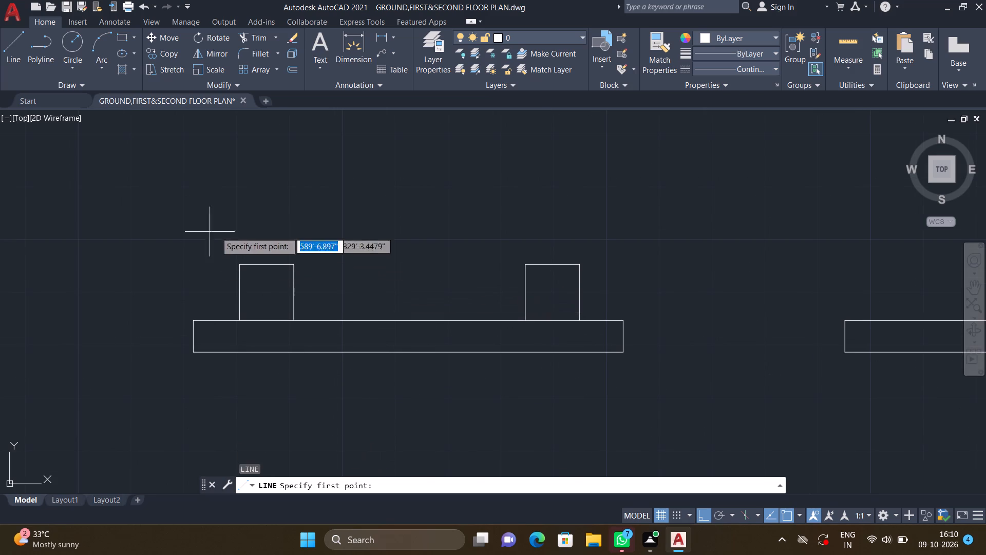
{"action": "scroll", "coordinate": [302, 251], "scroll_direction": "up", "scroll_amount": 1}
{"action": "double_click", "coordinate": [288, 272]}
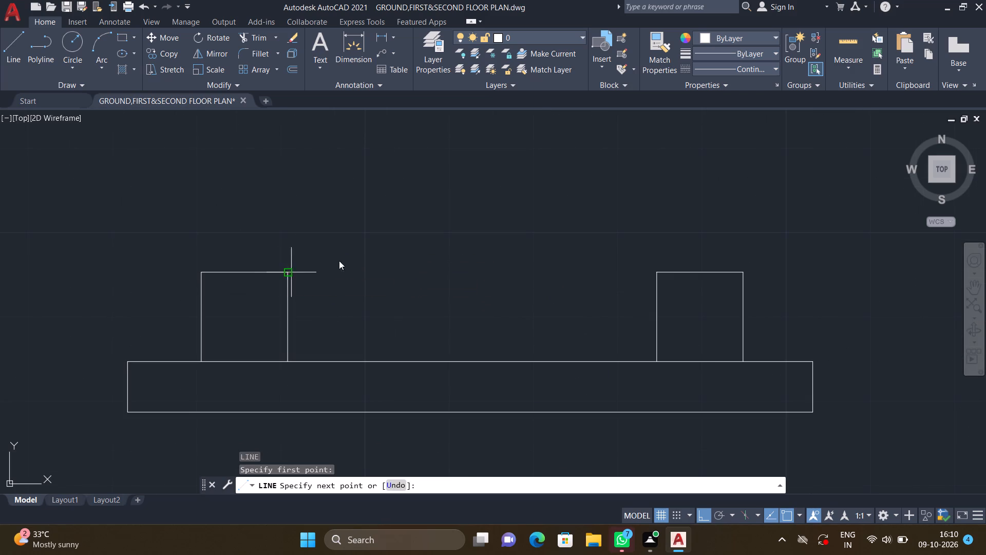
{"action": "scroll", "coordinate": [411, 260], "scroll_direction": "down", "scroll_amount": 2}
{"action": "middle_click_drag", "start_coordinate": [445, 268], "coordinate": [416, 264]}
{"action": "scroll", "coordinate": [451, 261], "scroll_direction": "up", "scroll_amount": 2}
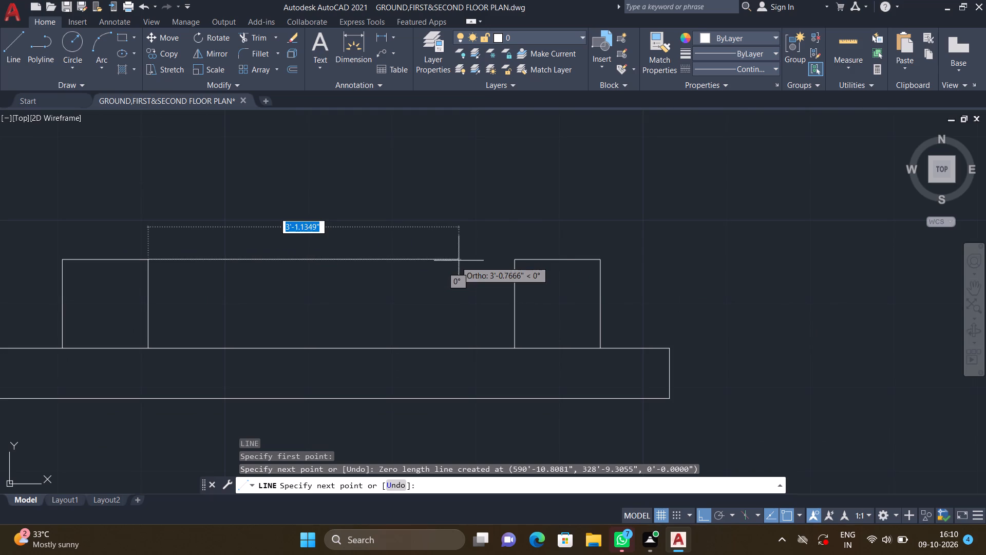
{"action": "double_click", "coordinate": [514, 262]}
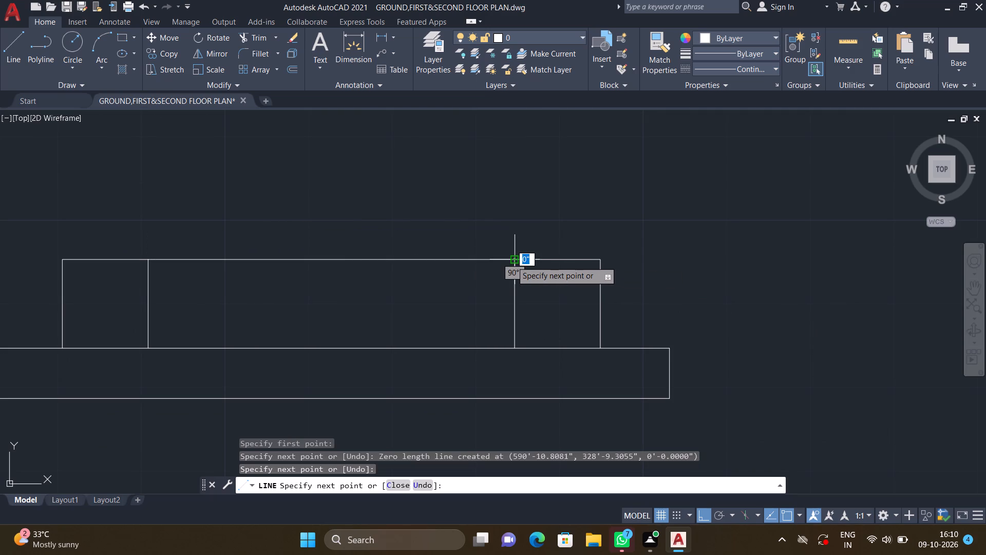
{"action": "key", "text": "Return"}
{"action": "scroll", "coordinate": [505, 261], "scroll_direction": "down", "scroll_amount": 2}
{"action": "middle_click_drag", "start_coordinate": [347, 335], "coordinate": [347, 337]}
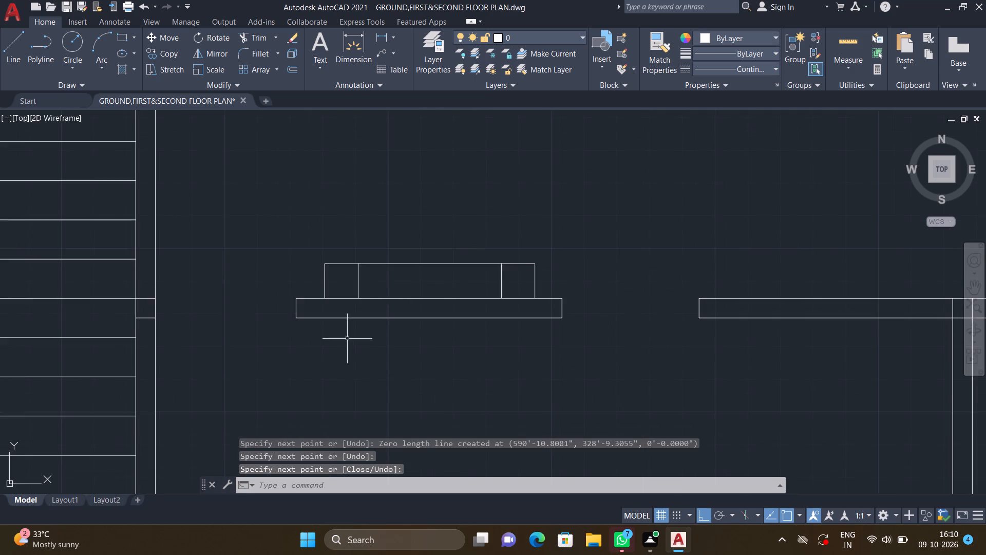
Draw a three-sided box about 5'-4" wide and 1'-3" deep below the isolated wall segment, aligned with the outer sides of the upper boxes.
{"action": "middle_click_drag", "start_coordinate": [347, 337], "coordinate": [342, 280]}
{"action": "key", "text": "l"}
{"action": "key", "text": "Return"}
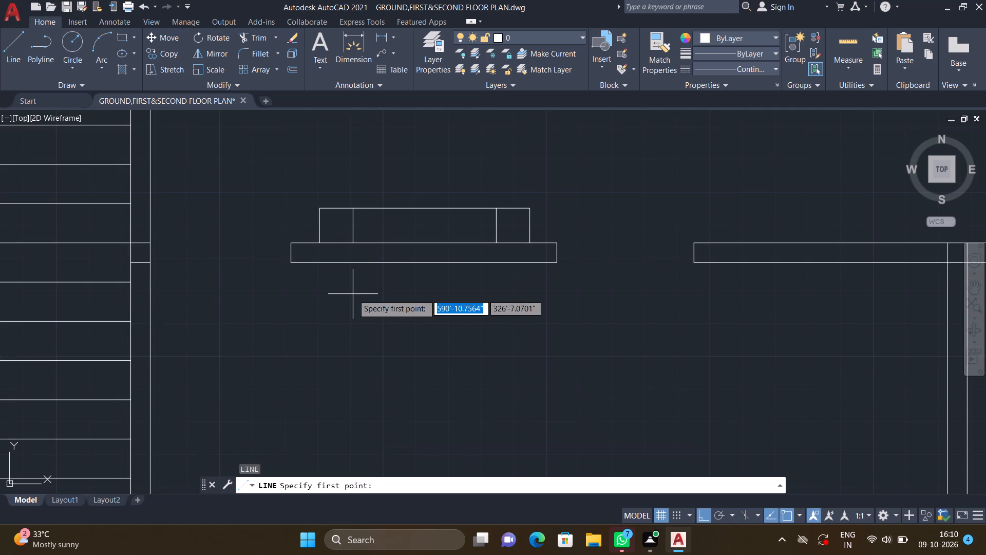
{"action": "scroll", "coordinate": [311, 255], "scroll_direction": "up", "scroll_amount": 2}
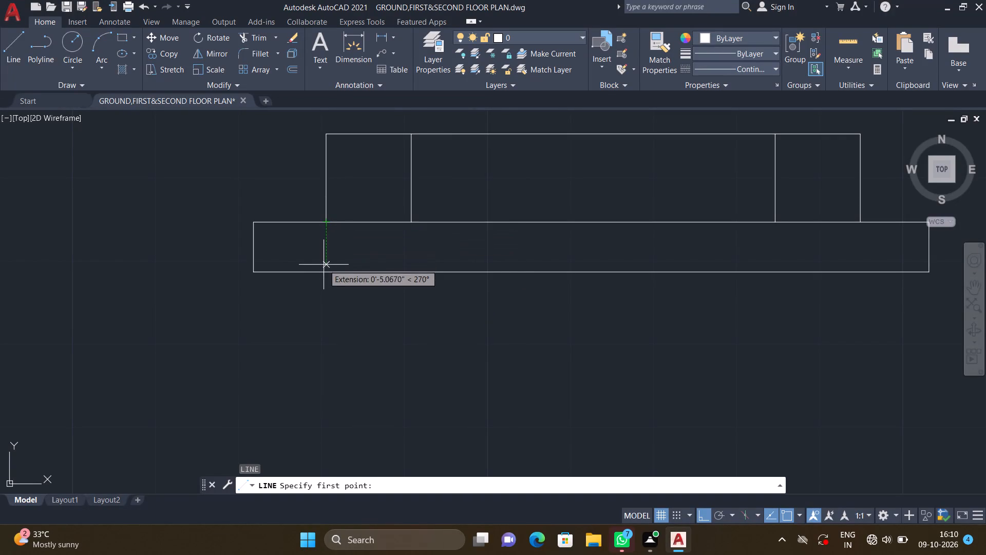
{"action": "double_click", "coordinate": [325, 273]}
{"action": "scroll", "coordinate": [327, 327], "scroll_direction": "down", "scroll_amount": 2}
{"action": "middle_click_drag", "start_coordinate": [325, 348], "coordinate": [315, 323]}
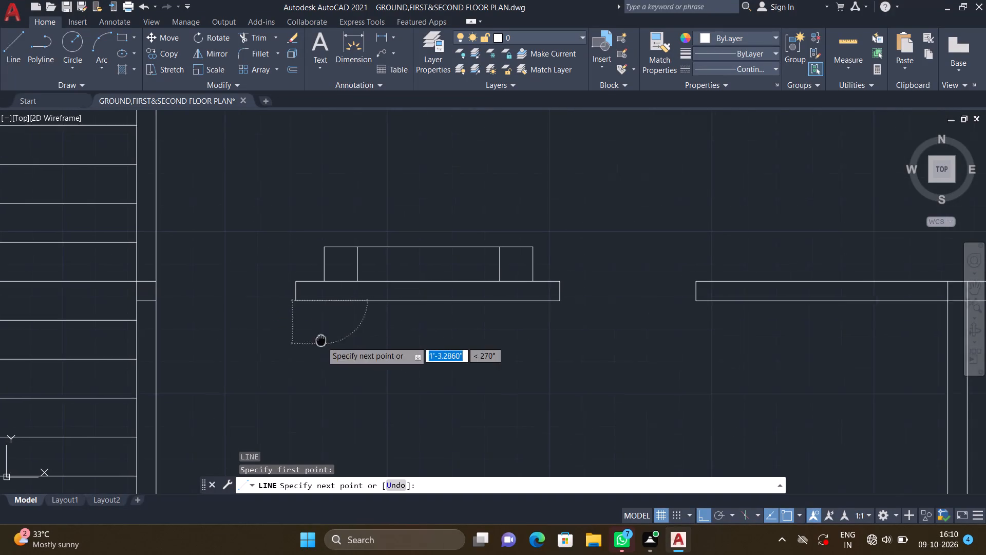
{"action": "middle_click_drag", "start_coordinate": [315, 323], "coordinate": [314, 316]}
{"action": "scroll", "coordinate": [322, 330], "scroll_direction": "up", "scroll_amount": 1}
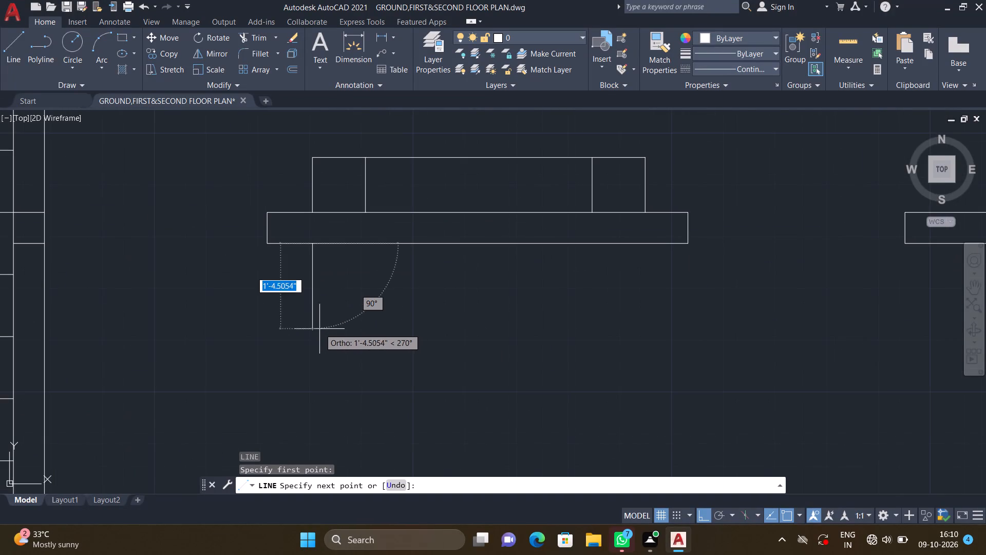
{"action": "left_click_drag", "start_coordinate": [315, 321], "coordinate": [321, 321]}
{"action": "scroll", "coordinate": [490, 337], "scroll_direction": "down", "scroll_amount": 2}
{"action": "middle_click_drag", "start_coordinate": [569, 334], "coordinate": [515, 323]}
{"action": "scroll", "coordinate": [516, 312], "scroll_direction": "up", "scroll_amount": 2}
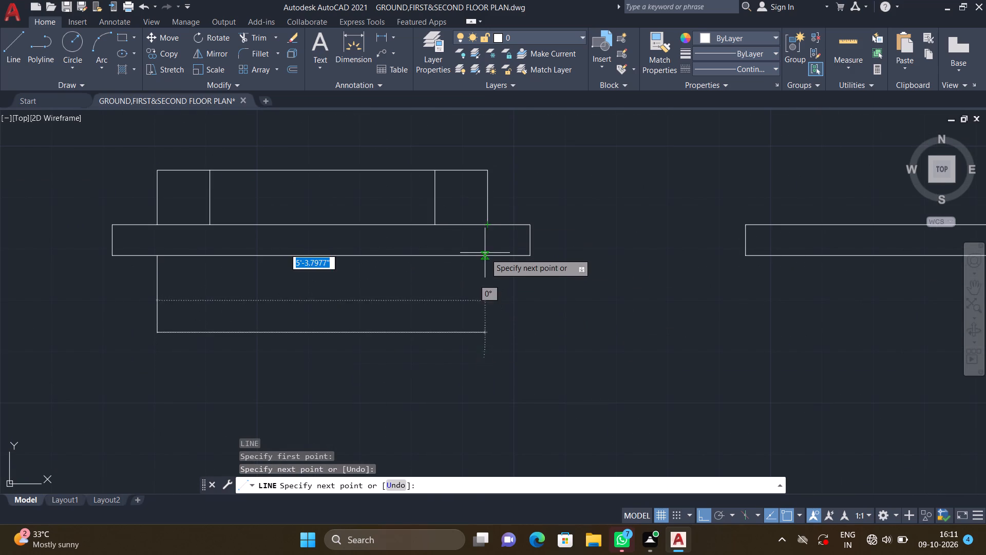
{"action": "double_click", "coordinate": [488, 333]}
{"action": "scroll", "coordinate": [490, 281], "scroll_direction": "up", "scroll_amount": 2}
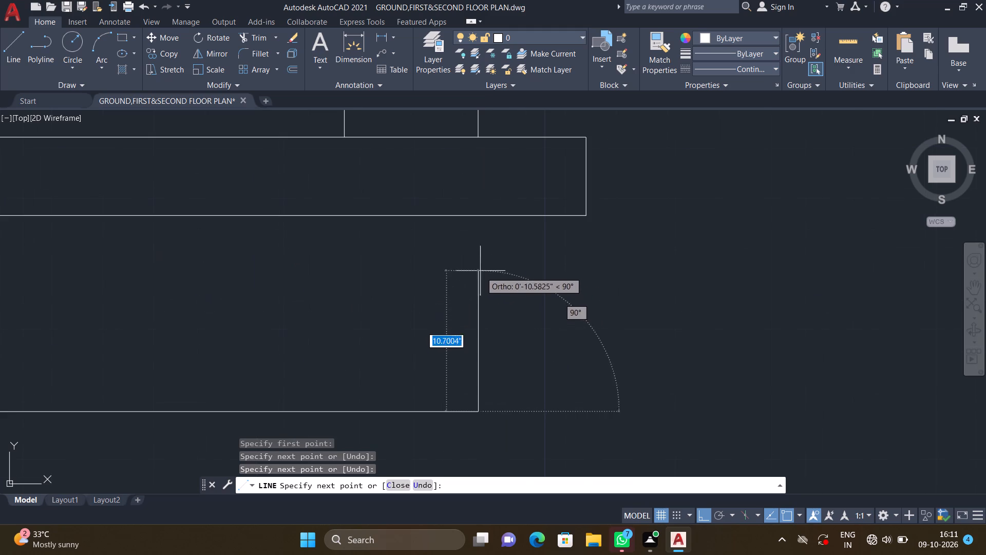
{"action": "double_click", "coordinate": [476, 218]}
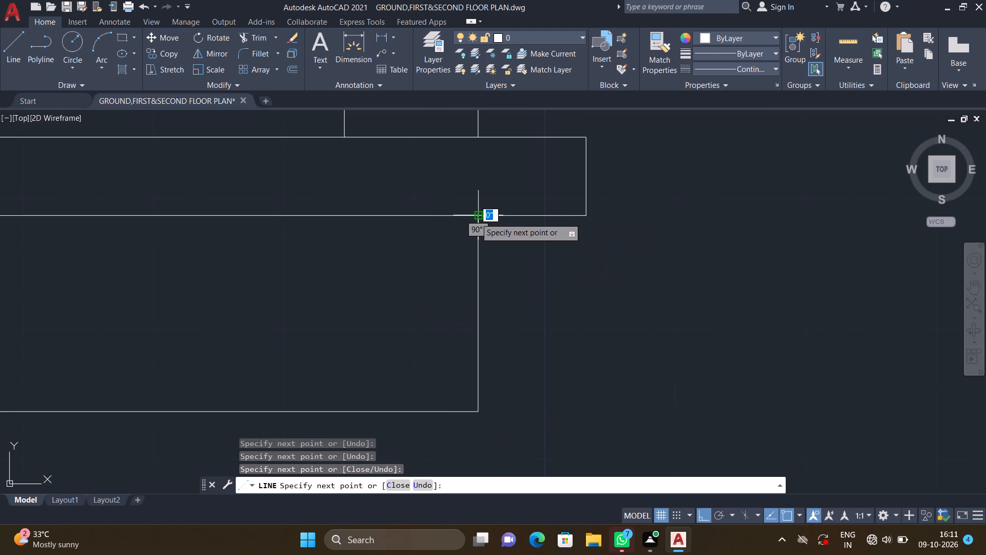
{"action": "key", "text": "Return"}
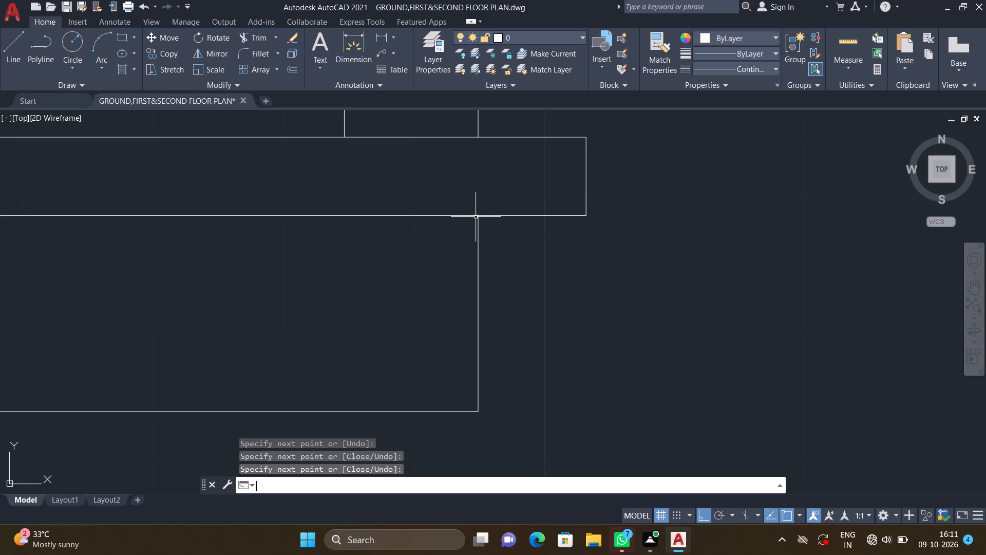
{"action": "scroll", "coordinate": [479, 222], "scroll_direction": "down", "scroll_amount": 4}
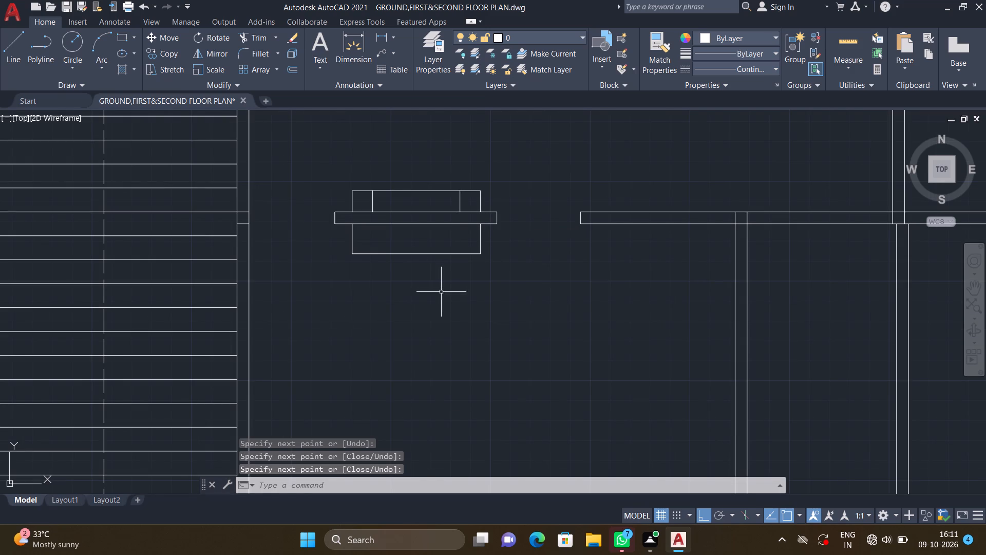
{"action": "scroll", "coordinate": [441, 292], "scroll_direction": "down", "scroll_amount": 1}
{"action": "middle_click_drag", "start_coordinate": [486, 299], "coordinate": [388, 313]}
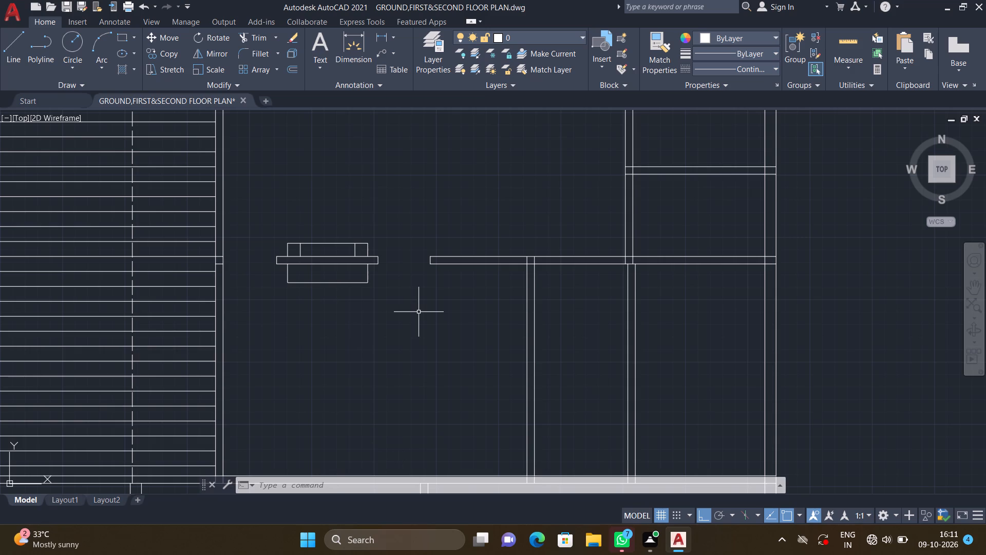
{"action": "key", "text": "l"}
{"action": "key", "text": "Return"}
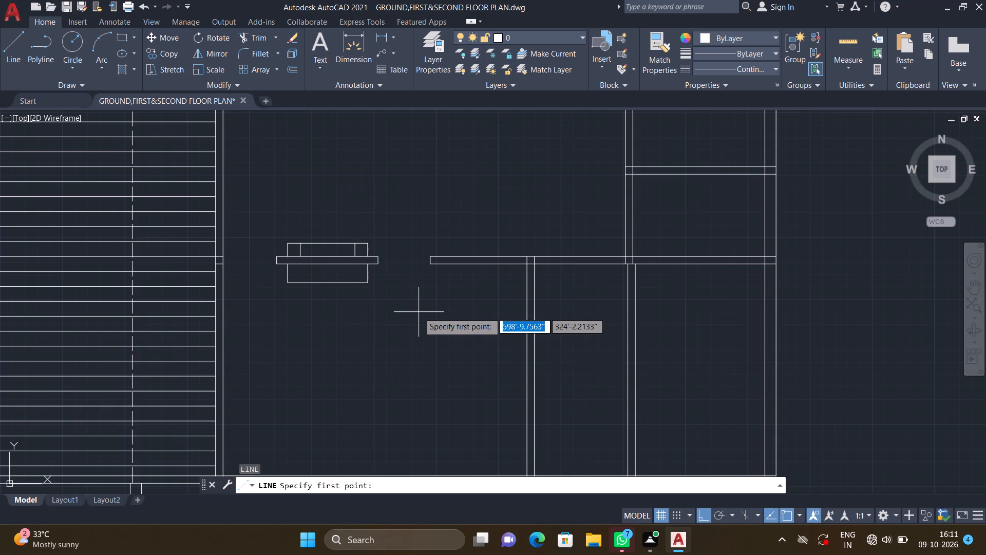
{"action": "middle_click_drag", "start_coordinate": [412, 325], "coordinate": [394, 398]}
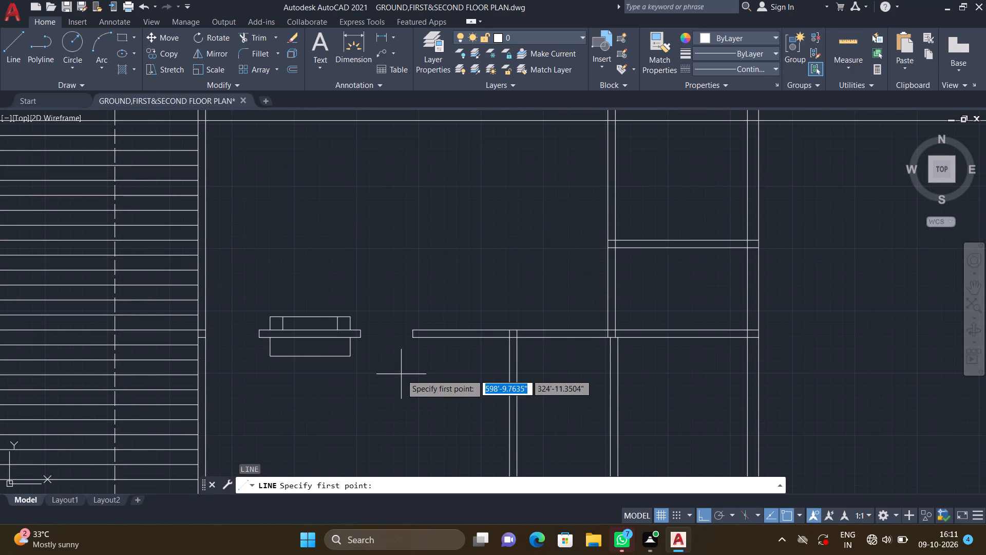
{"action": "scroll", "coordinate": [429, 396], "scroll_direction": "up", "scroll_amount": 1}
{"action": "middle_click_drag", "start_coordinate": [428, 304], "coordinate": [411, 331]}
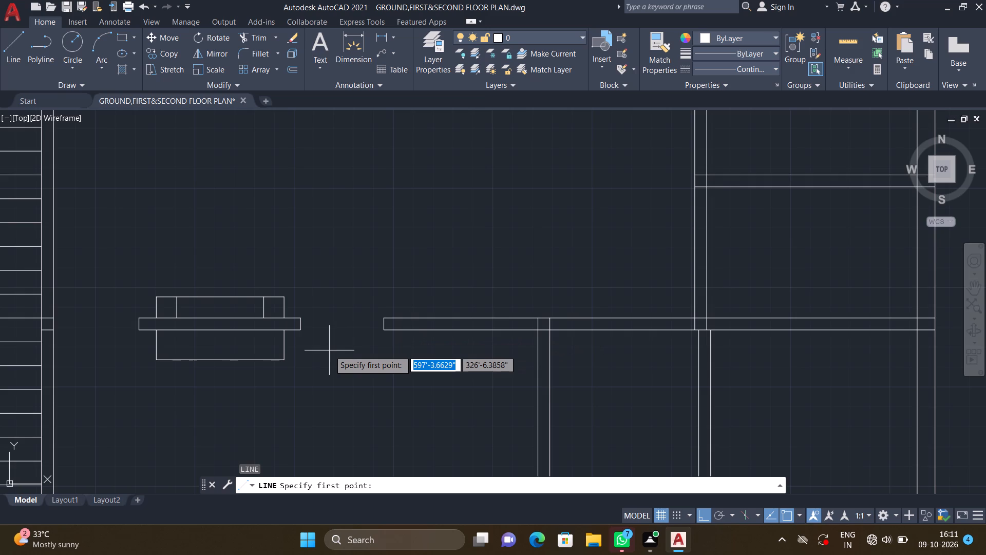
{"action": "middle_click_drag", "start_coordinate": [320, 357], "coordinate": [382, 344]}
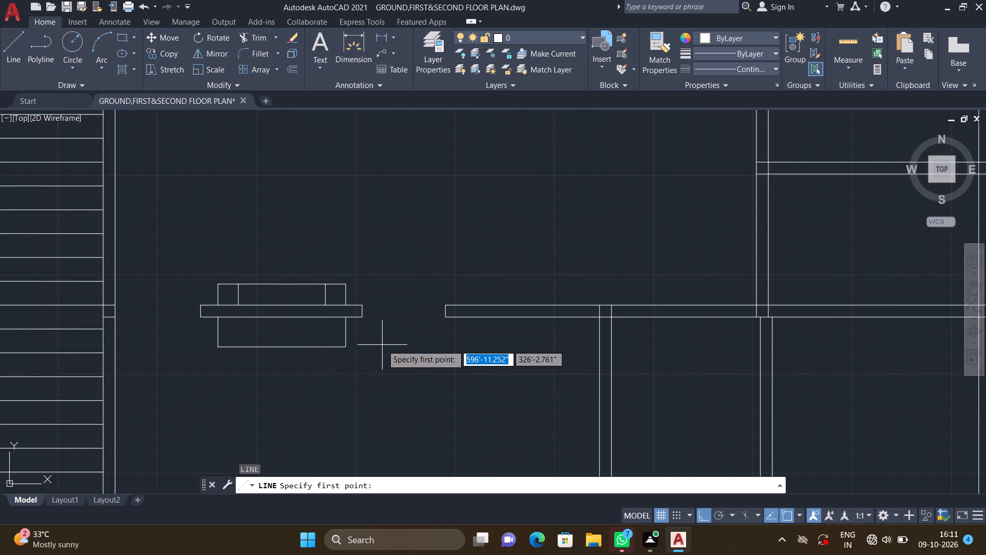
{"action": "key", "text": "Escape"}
Draw a rectangle about 4'-5" wide and 7" high inside the box below the isolated wall segment.
{"action": "middle_click_drag", "start_coordinate": [343, 362], "coordinate": [421, 373]}
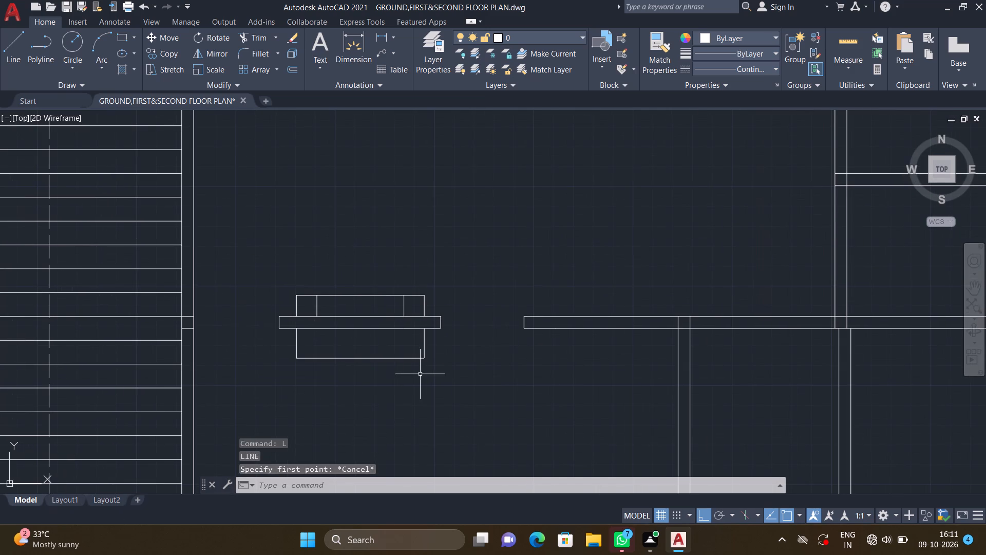
{"action": "scroll", "coordinate": [319, 349], "scroll_direction": "up", "scroll_amount": 1}
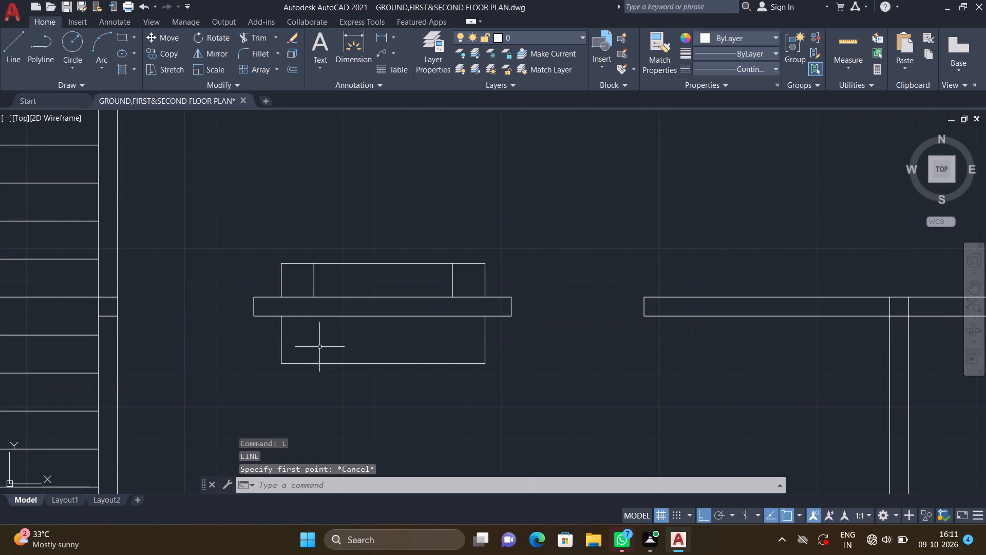
{"action": "key", "text": "r"}
{"action": "key", "text": "e"}
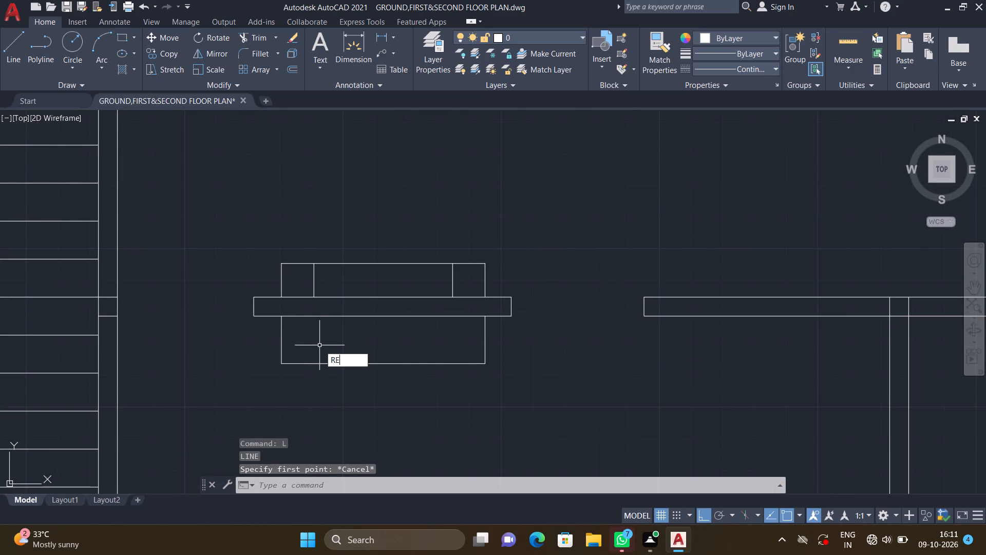
{"action": "key", "text": "c"}
{"action": "key", "text": "Return"}
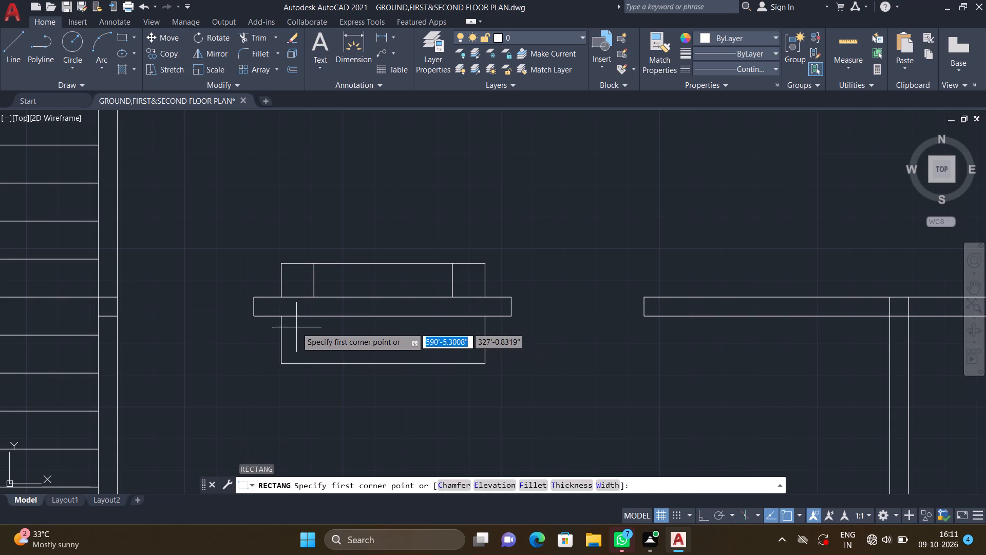
{"action": "scroll", "coordinate": [304, 335], "scroll_direction": "up", "scroll_amount": 2}
{"action": "left_click", "coordinate": [294, 321]}
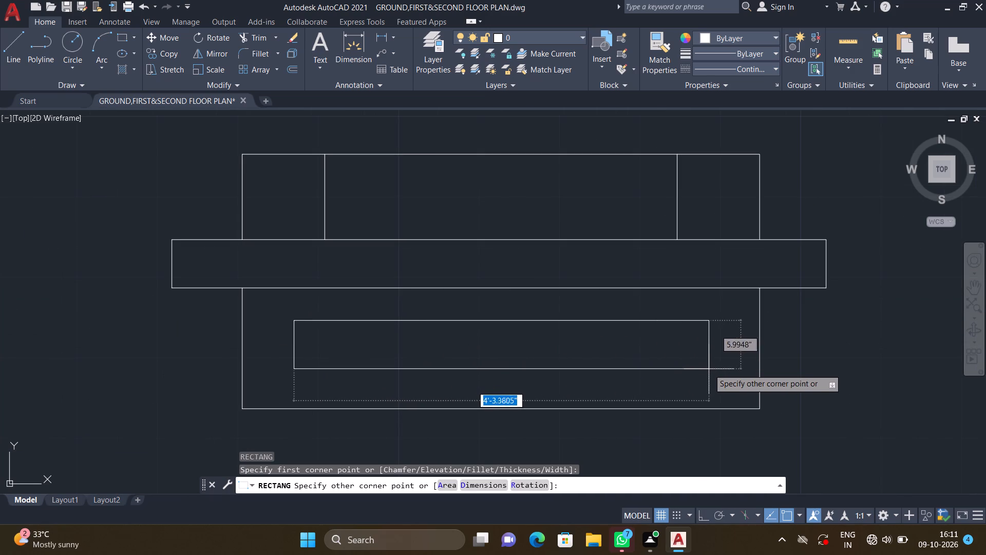
{"action": "left_click", "coordinate": [726, 376]}
{"action": "scroll", "coordinate": [578, 411], "scroll_direction": "down", "scroll_amount": 1}
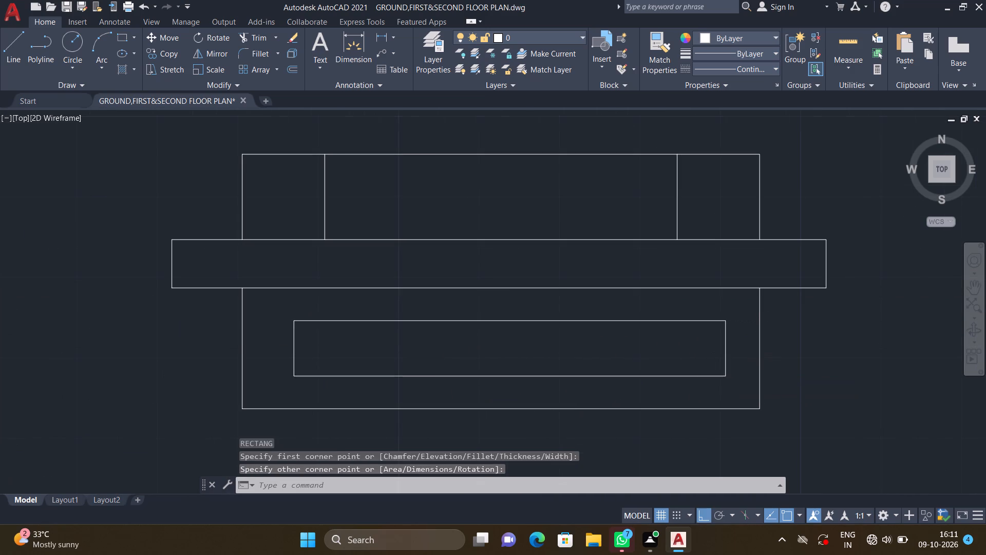
Draw a three-sided box about 2'-2" wide and 1'-11" high on the upper line of the horizontal partition, just right of the second opening.
{"action": "scroll", "coordinate": [577, 411], "scroll_direction": "down", "scroll_amount": 2}
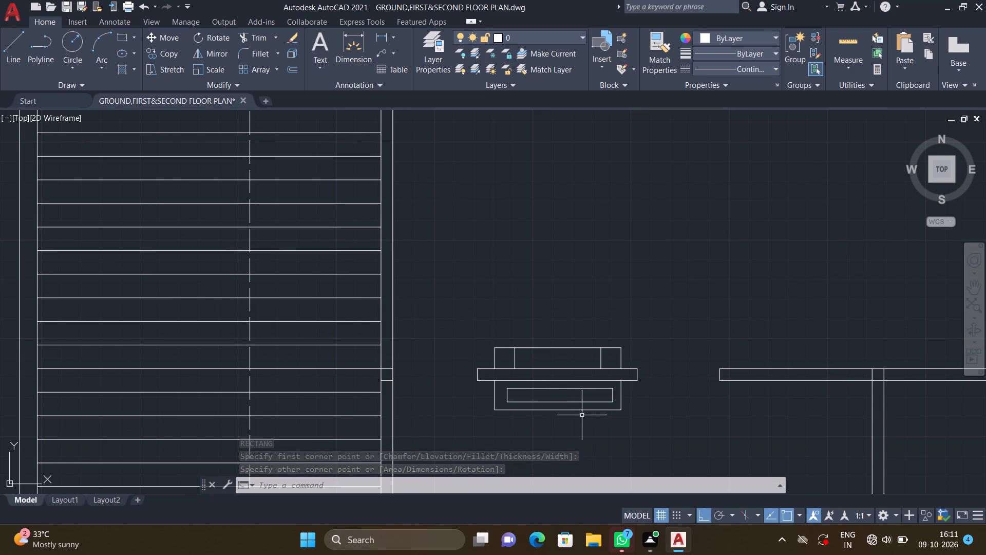
{"action": "scroll", "coordinate": [628, 430], "scroll_direction": "down", "scroll_amount": 2}
{"action": "middle_click_drag", "start_coordinate": [651, 412], "coordinate": [526, 361]}
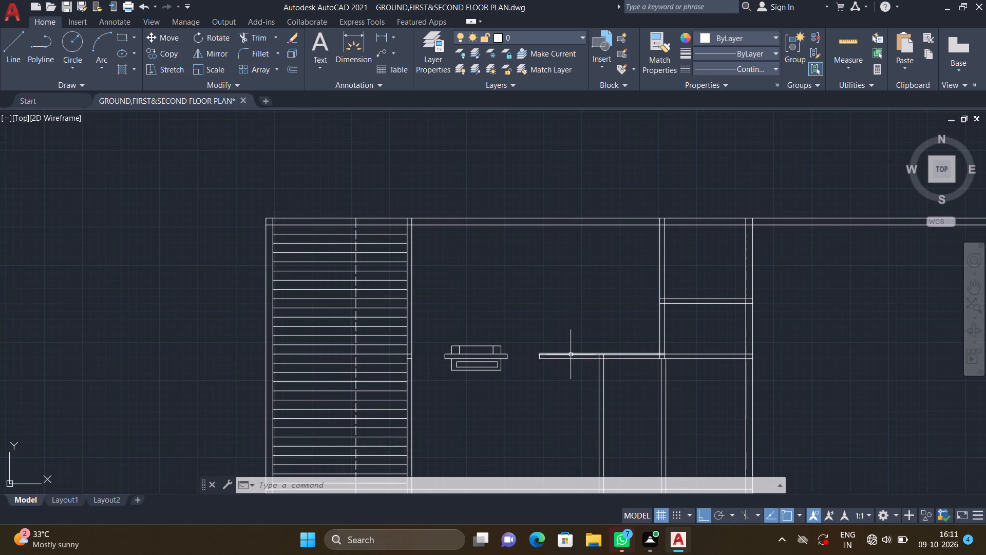
{"action": "middle_click_drag", "start_coordinate": [548, 347], "coordinate": [498, 331]}
{"action": "scroll", "coordinate": [500, 334], "scroll_direction": "up", "scroll_amount": 2}
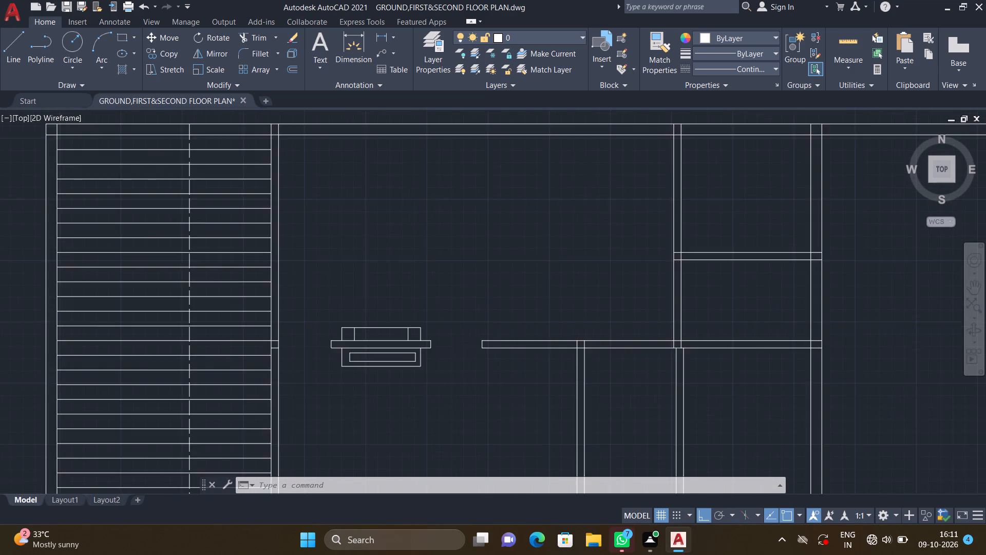
{"action": "key", "text": "l"}
{"action": "key", "text": "Return"}
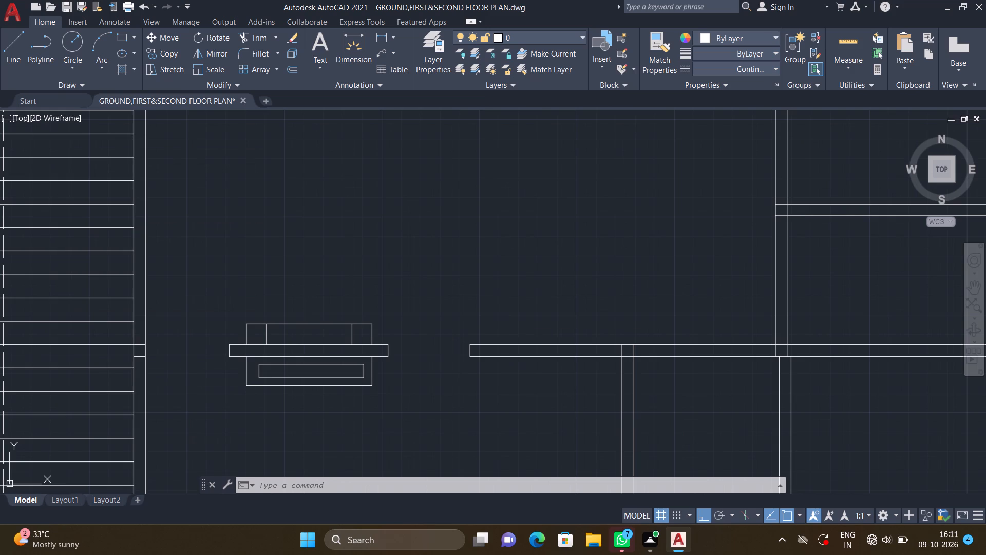
{"action": "scroll", "coordinate": [499, 354], "scroll_direction": "up", "scroll_amount": 2}
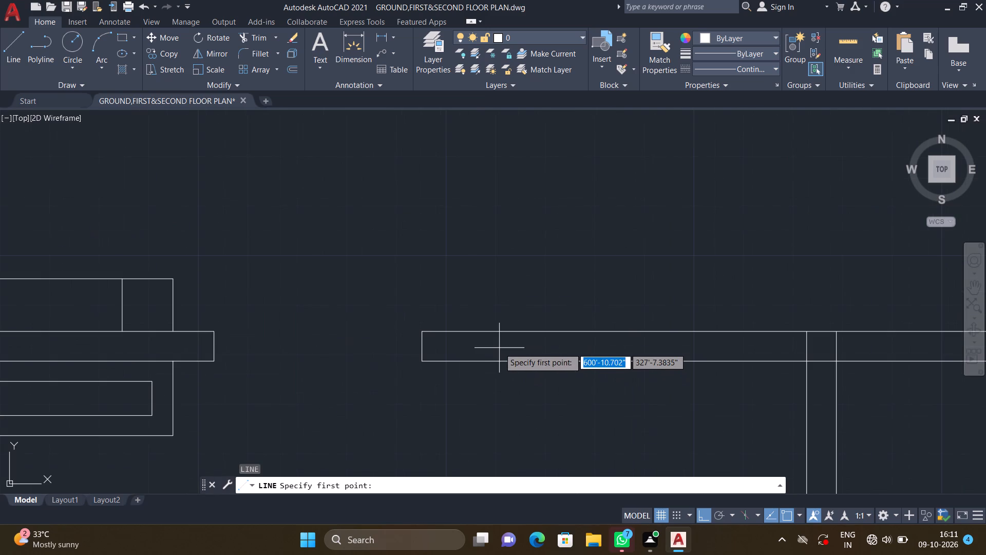
{"action": "double_click", "coordinate": [465, 333]}
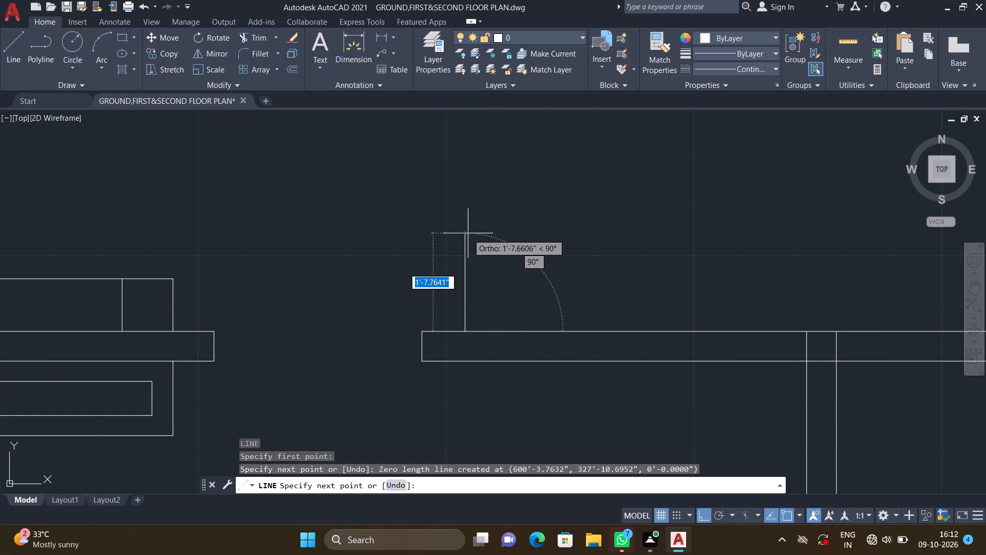
{"action": "left_click", "coordinate": [464, 217]}
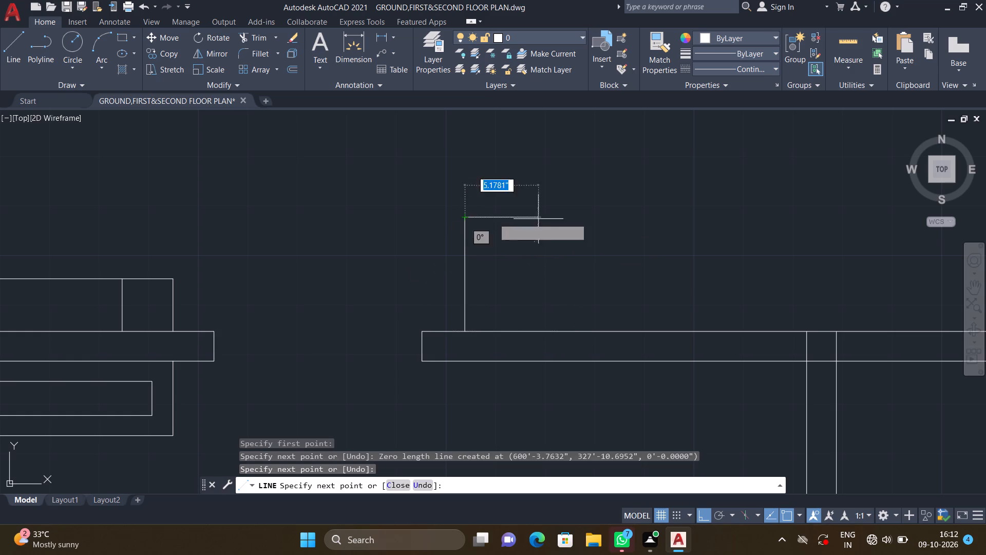
{"action": "scroll", "coordinate": [589, 230], "scroll_direction": "up", "scroll_amount": 1}
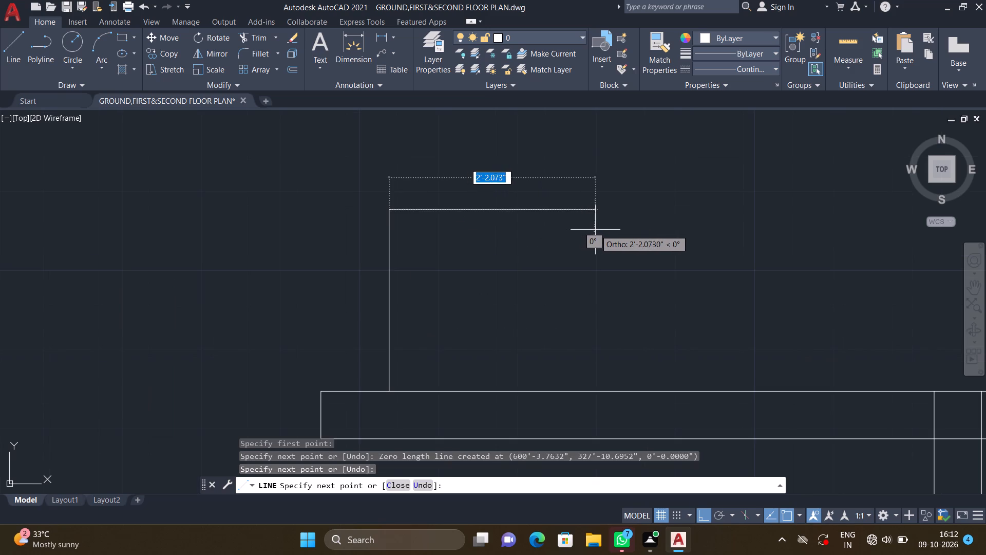
{"action": "double_click", "coordinate": [596, 230]}
{"action": "double_click", "coordinate": [595, 393]}
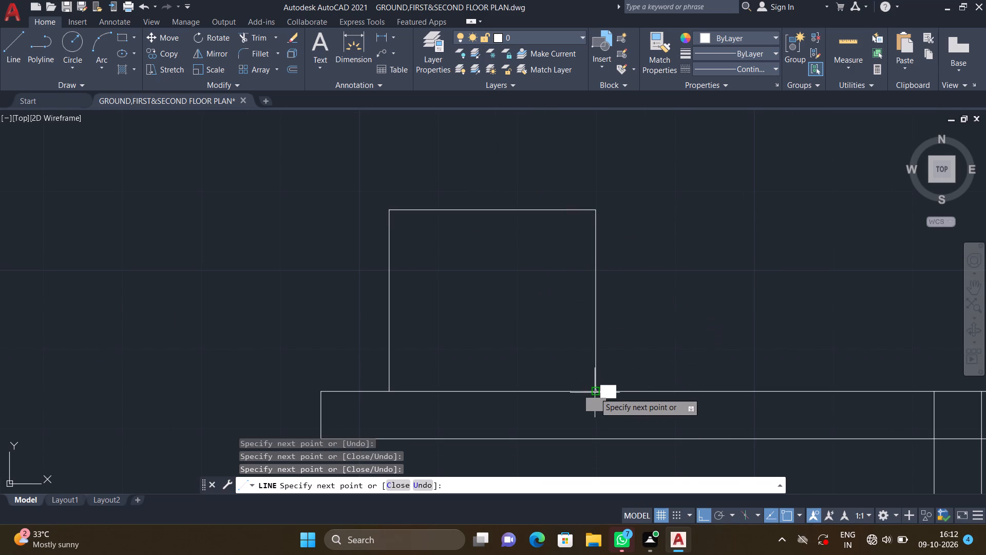
Draw a vertical line about 1'-5" high up from the horizontal partition's upper line, a short gap right of the three-sided box.
{"action": "key", "text": "Return"}
{"action": "scroll", "coordinate": [633, 438], "scroll_direction": "down", "scroll_amount": 2}
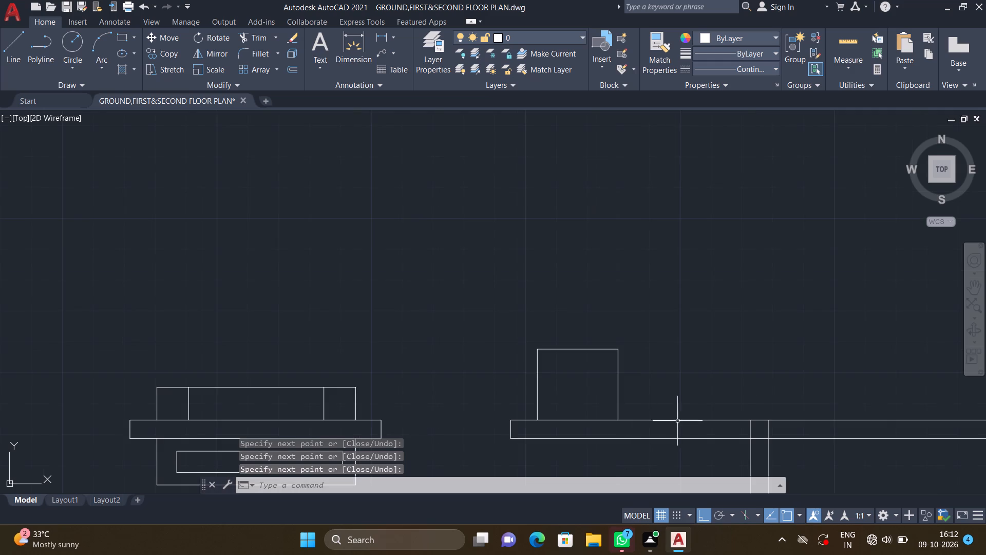
{"action": "middle_click_drag", "start_coordinate": [571, 354], "coordinate": [501, 292]}
{"action": "scroll", "coordinate": [502, 292], "scroll_direction": "down", "scroll_amount": 2}
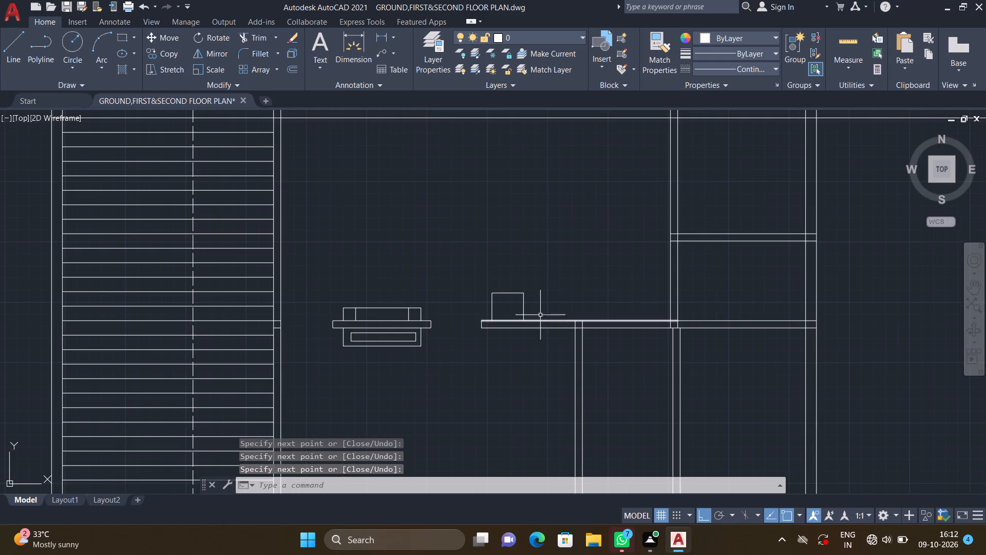
{"action": "scroll", "coordinate": [540, 306], "scroll_direction": "up", "scroll_amount": 2}
{"action": "key", "text": "l"}
{"action": "key", "text": "Return"}
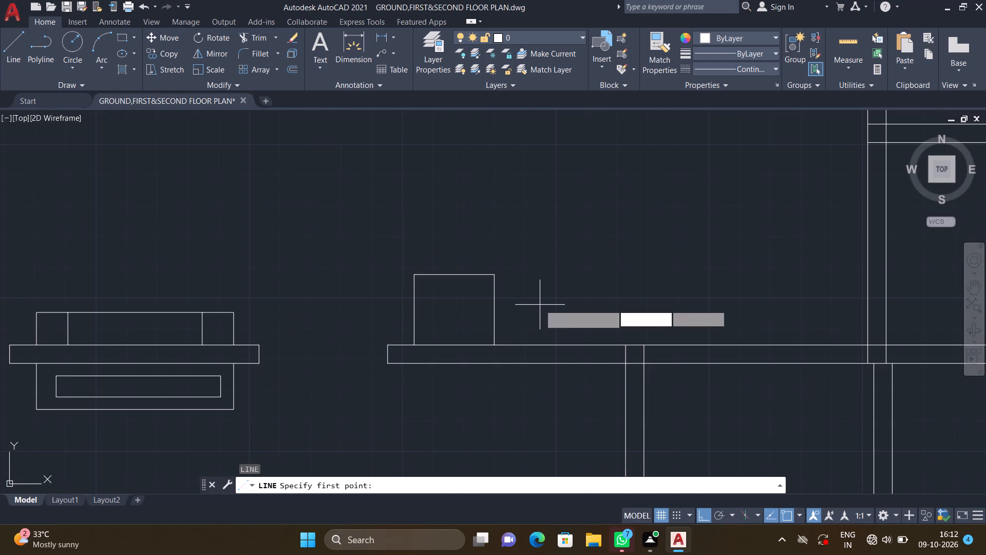
{"action": "scroll", "coordinate": [525, 356], "scroll_direction": "up", "scroll_amount": 2}
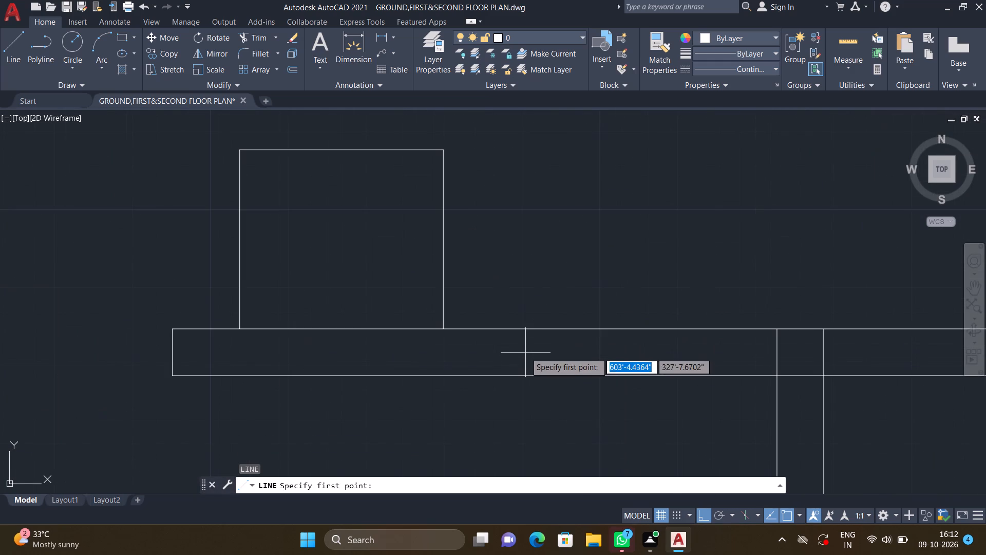
{"action": "double_click", "coordinate": [511, 329]}
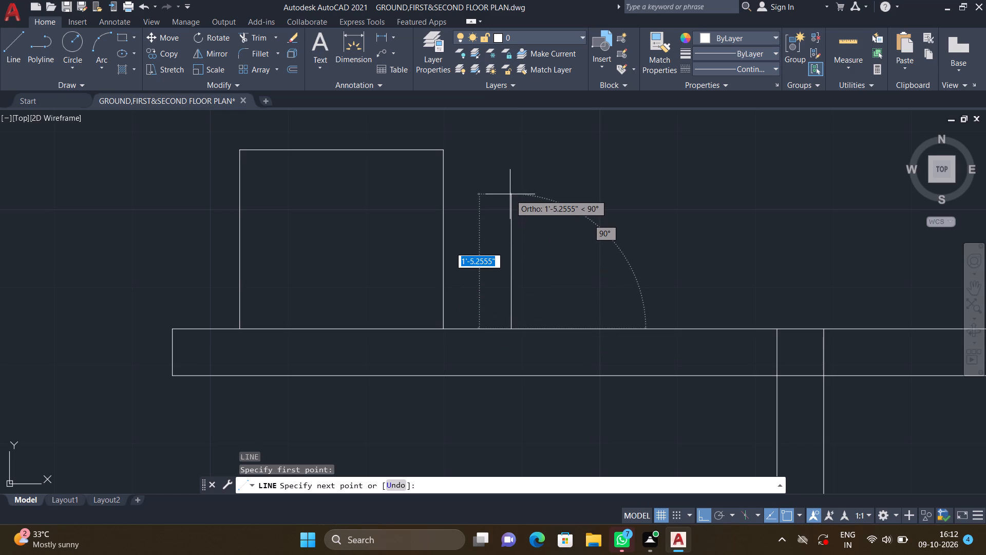
{"action": "left_click", "coordinate": [510, 194]}
{"action": "scroll", "coordinate": [570, 199], "scroll_direction": "down", "scroll_amount": 2}
{"action": "middle_click_drag", "start_coordinate": [573, 215], "coordinate": [526, 223]}
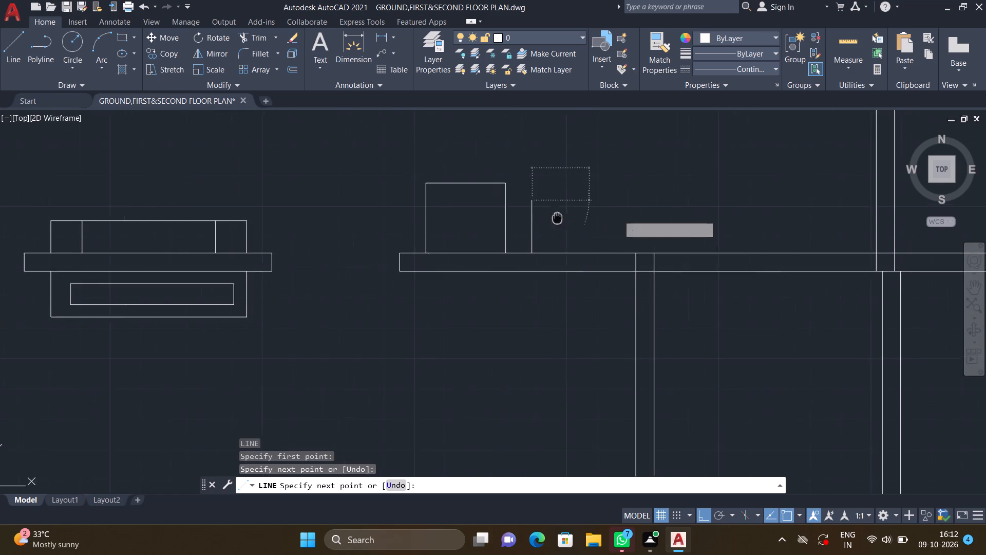
{"action": "middle_click_drag", "start_coordinate": [526, 223], "coordinate": [523, 227]}
{"action": "scroll", "coordinate": [661, 226], "scroll_direction": "down", "scroll_amount": 1}
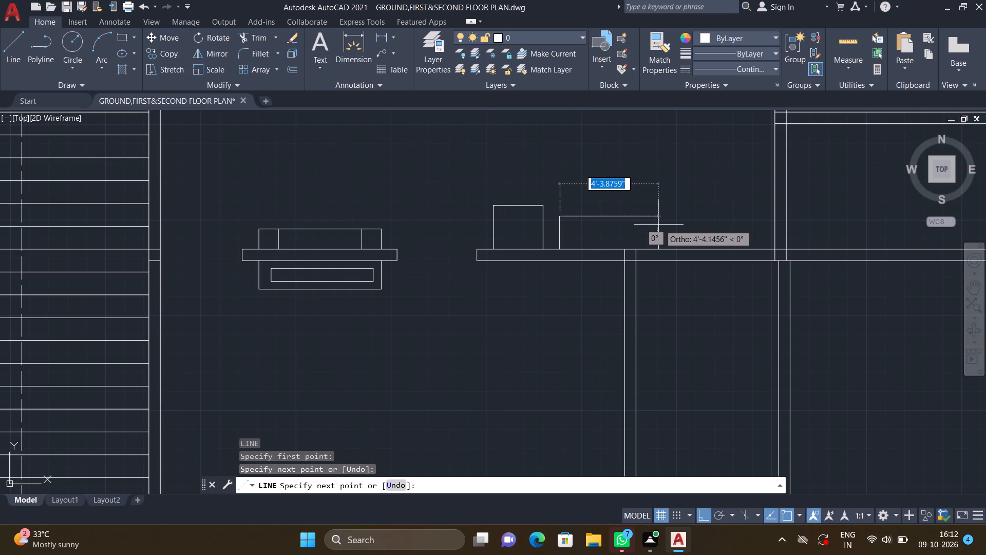
{"action": "middle_click_drag", "start_coordinate": [617, 235], "coordinate": [566, 336]}
{"action": "middle_click_drag", "start_coordinate": [566, 257], "coordinate": [486, 383]}
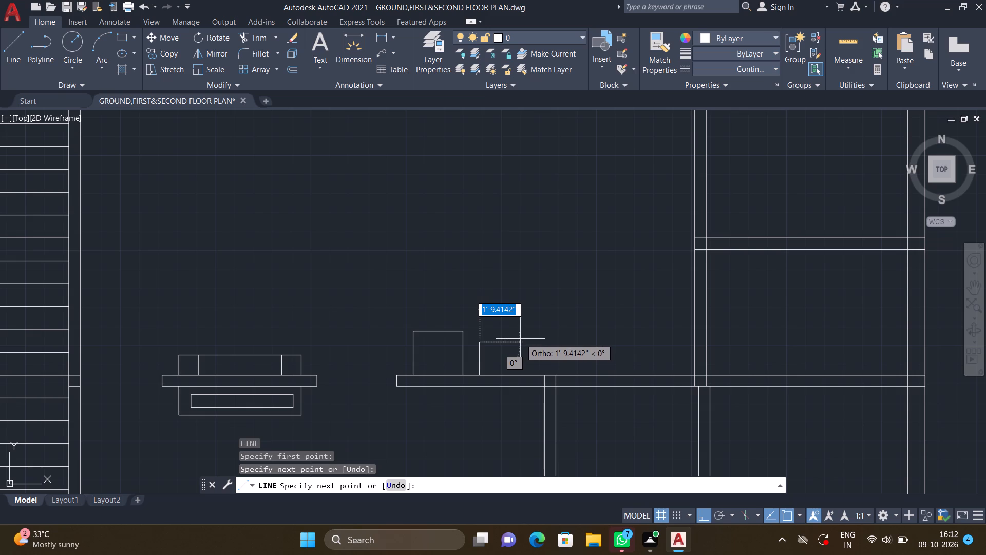
{"action": "scroll", "coordinate": [520, 338], "scroll_direction": "down", "scroll_amount": 1}
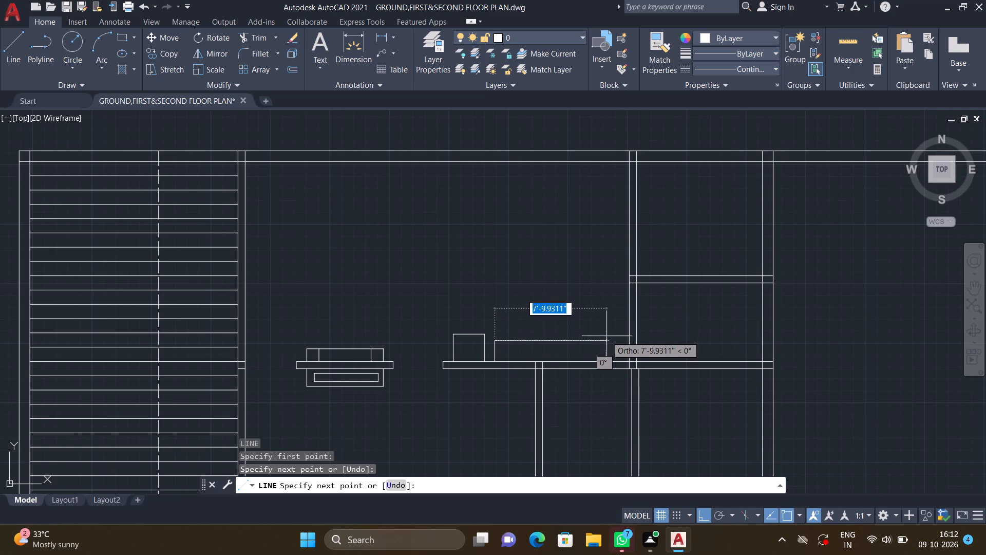
{"action": "scroll", "coordinate": [609, 347], "scroll_direction": "up", "scroll_amount": 1}
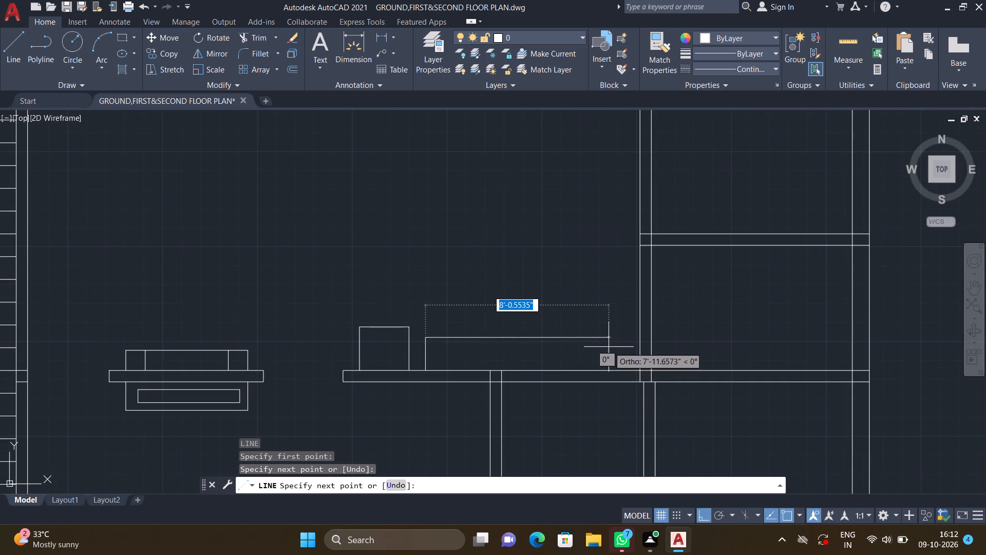
{"action": "key", "text": "Return"}
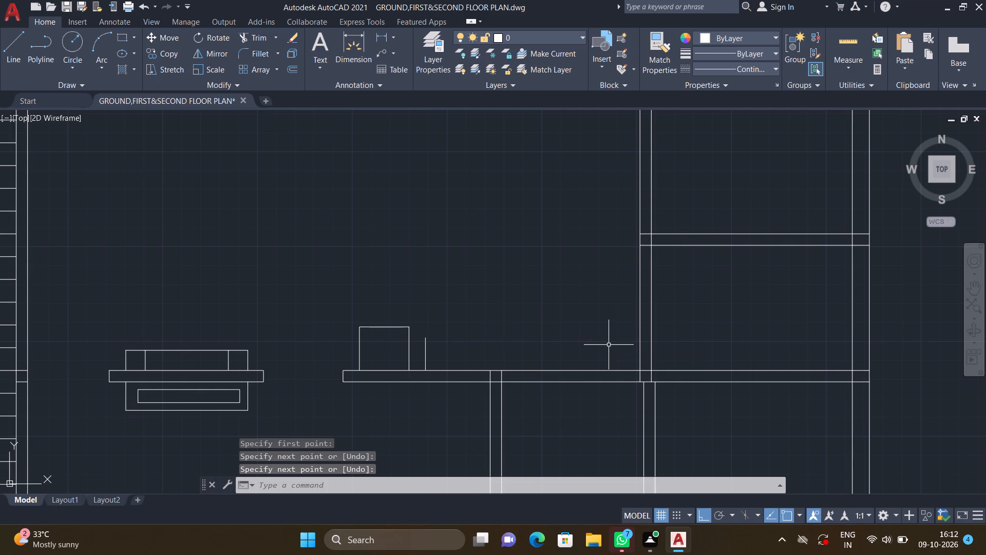
Continue the vertical line upward about 3" and draw a horizontal line from its top to the near face of the vertical partition.
{"action": "scroll", "coordinate": [396, 338], "scroll_direction": "up", "scroll_amount": 2}
{"action": "scroll", "coordinate": [471, 346], "scroll_direction": "up", "scroll_amount": 1}
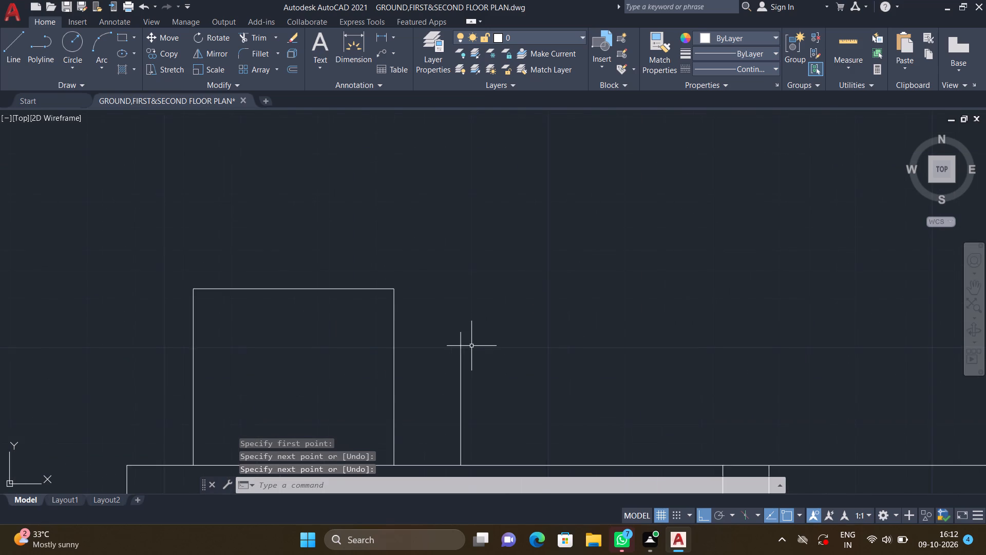
{"action": "scroll", "coordinate": [471, 346], "scroll_direction": "up", "scroll_amount": 1}
{"action": "key", "text": "l"}
{"action": "key", "text": "Return"}
{"action": "scroll", "coordinate": [451, 321], "scroll_direction": "up", "scroll_amount": 1}
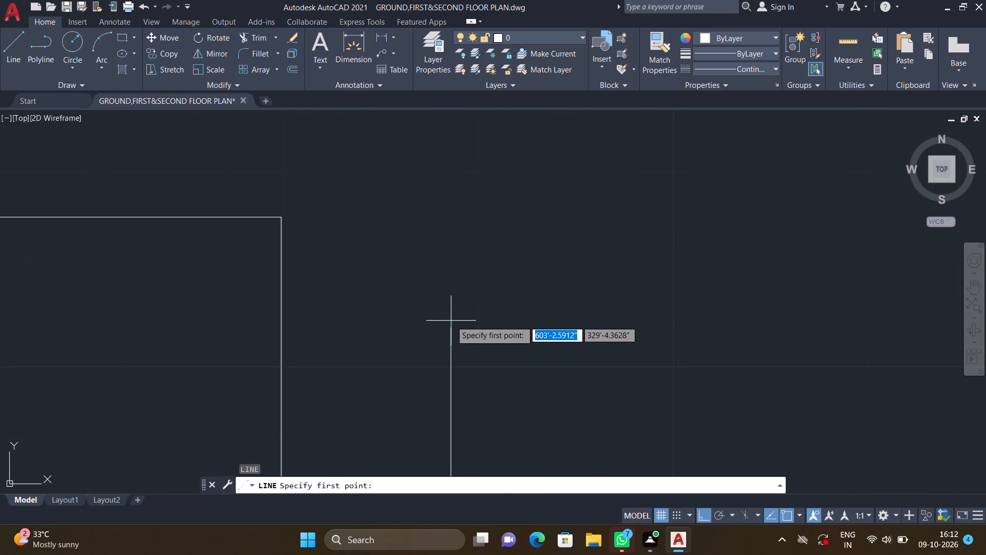
{"action": "left_click", "coordinate": [450, 326]}
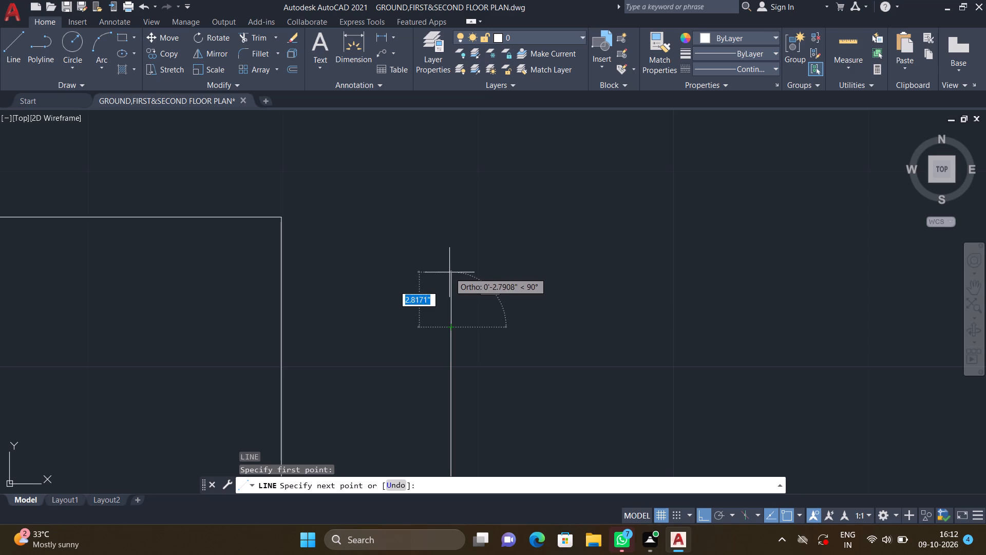
{"action": "double_click", "coordinate": [451, 273]}
{"action": "scroll", "coordinate": [588, 285], "scroll_direction": "down", "scroll_amount": 3}
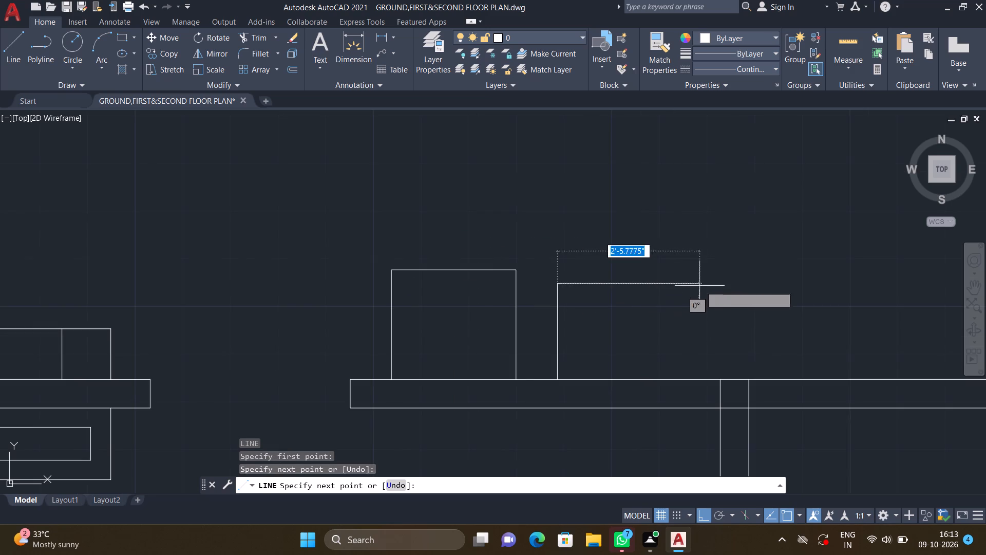
{"action": "middle_click_drag", "start_coordinate": [685, 286], "coordinate": [525, 289]}
{"action": "scroll", "coordinate": [527, 289], "scroll_direction": "down", "scroll_amount": 2}
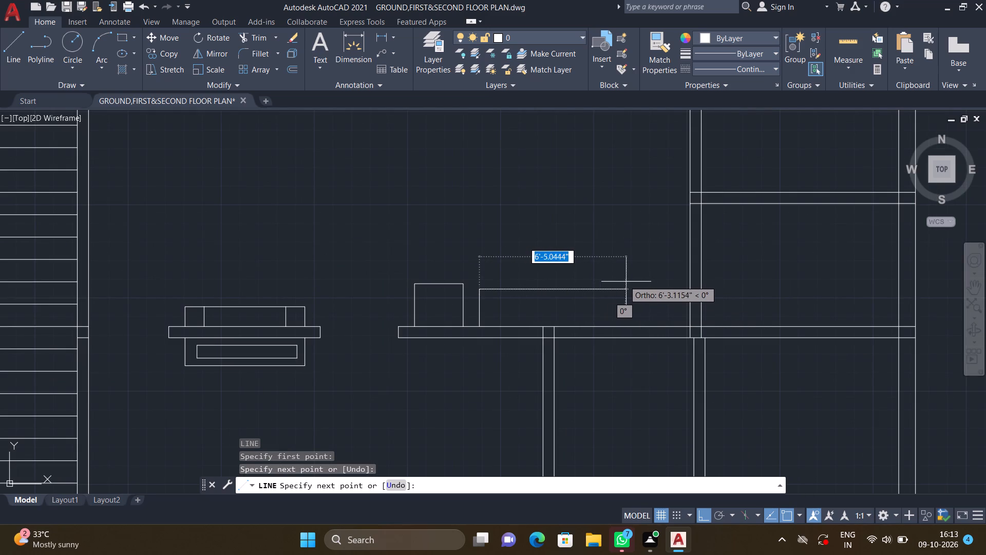
{"action": "scroll", "coordinate": [681, 286], "scroll_direction": "up", "scroll_amount": 1}
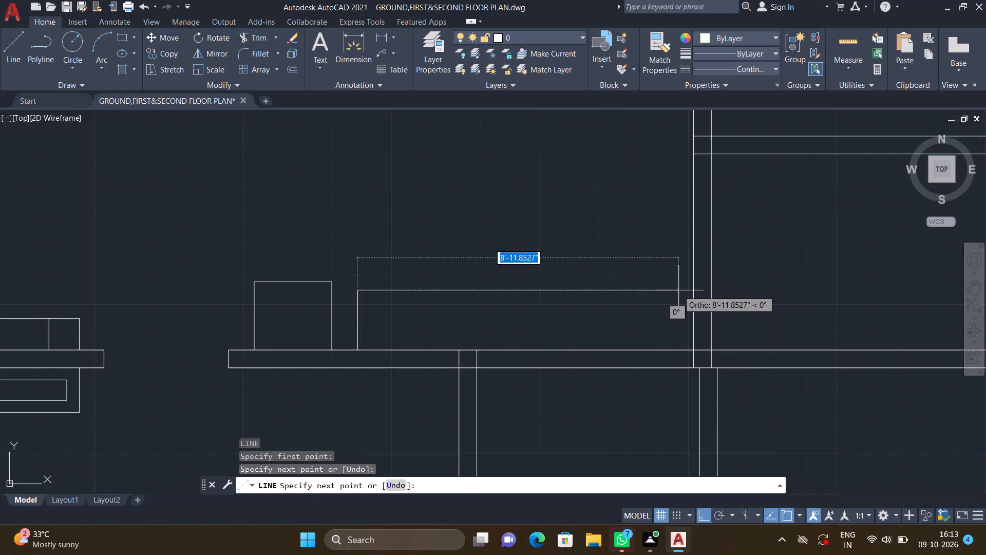
{"action": "scroll", "coordinate": [682, 290], "scroll_direction": "up", "scroll_amount": 2}
{"action": "left_click", "coordinate": [704, 289]}
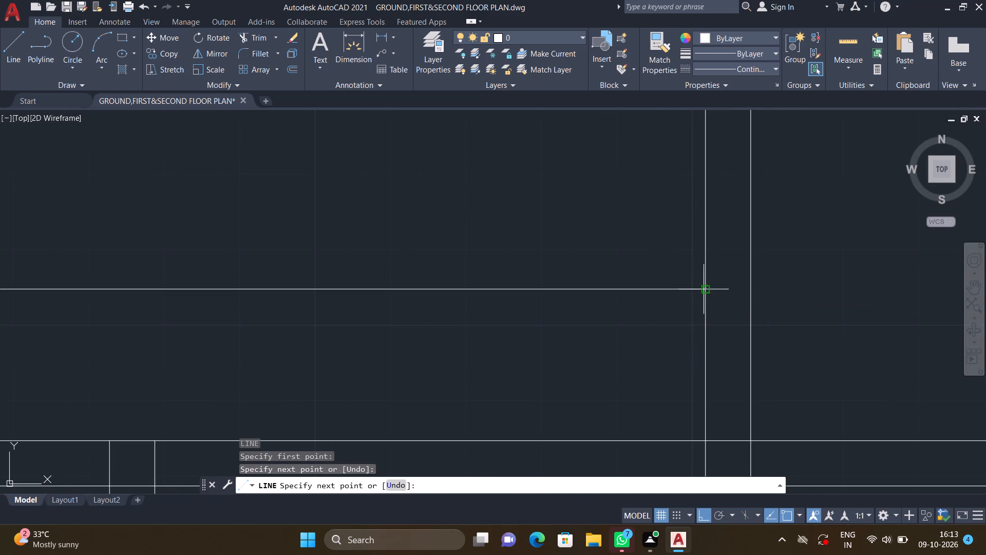
{"action": "key", "text": "Return"}
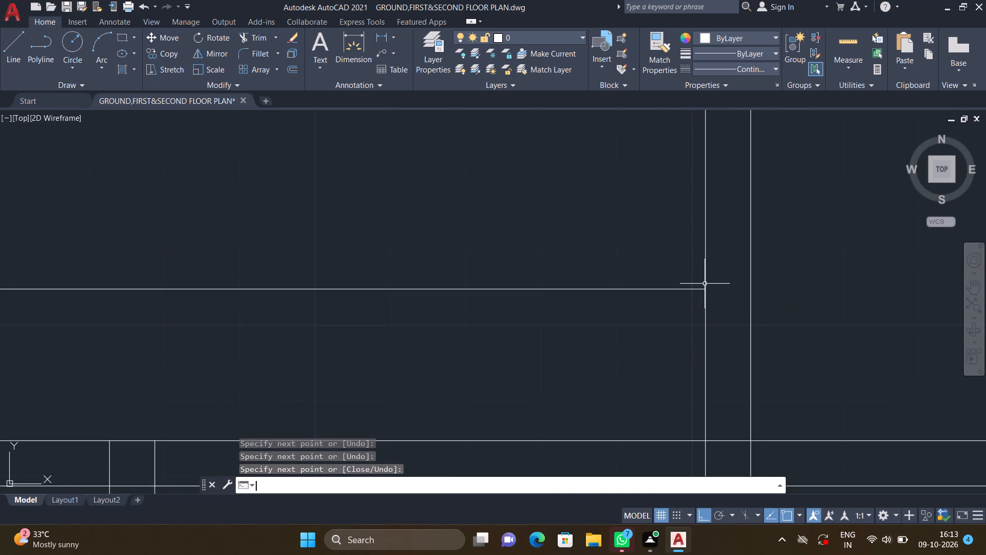
Draw a short horizontal line across the thickness of the vertical partition, just above where the long horizontal line meets it.
{"action": "scroll", "coordinate": [706, 284], "scroll_direction": "down", "scroll_amount": 2}
{"action": "middle_click_drag", "start_coordinate": [730, 310], "coordinate": [649, 330]}
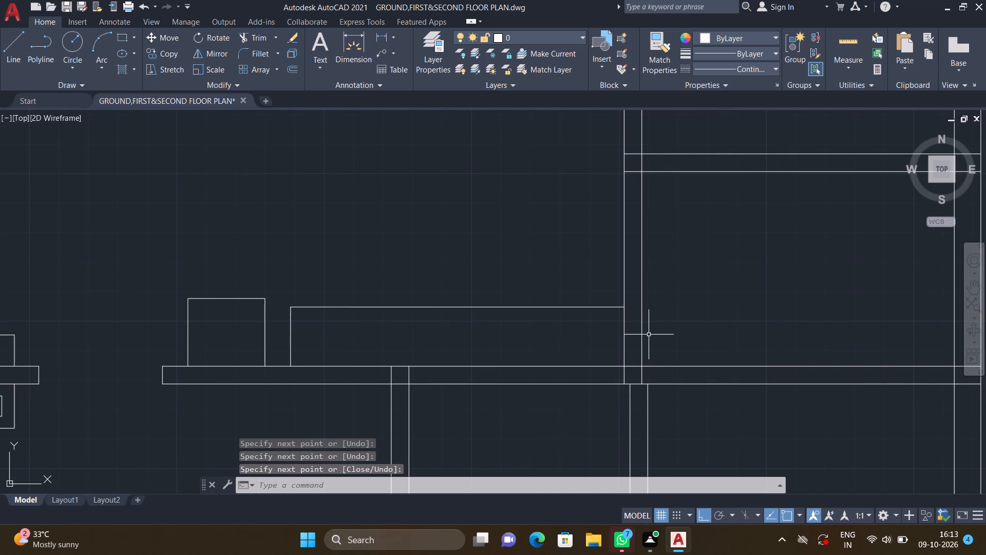
{"action": "scroll", "coordinate": [622, 292], "scroll_direction": "up", "scroll_amount": 1}
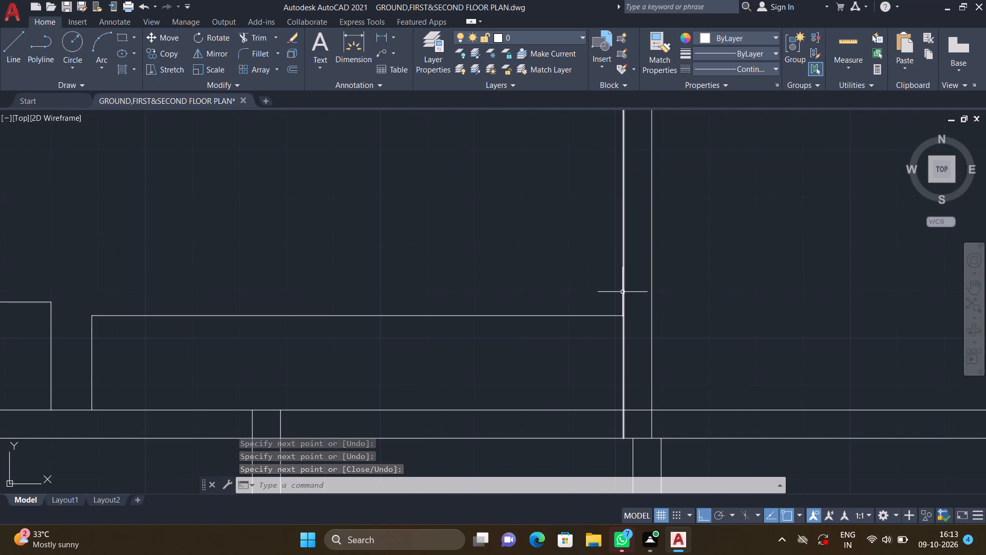
{"action": "key", "text": "l"}
{"action": "key", "text": "Return"}
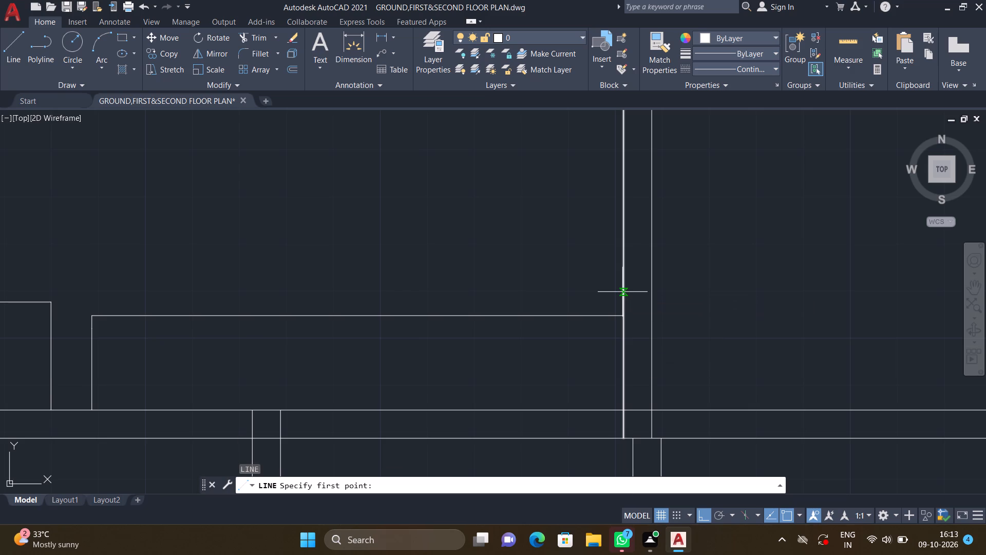
{"action": "scroll", "coordinate": [622, 289], "scroll_direction": "up", "scroll_amount": 2}
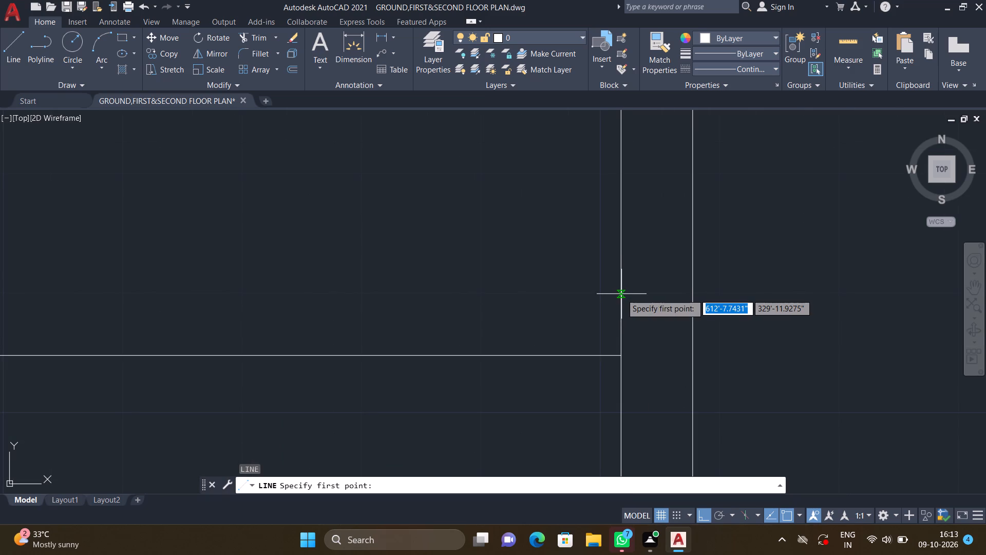
{"action": "left_click", "coordinate": [621, 294]}
{"action": "left_click", "coordinate": [691, 292]}
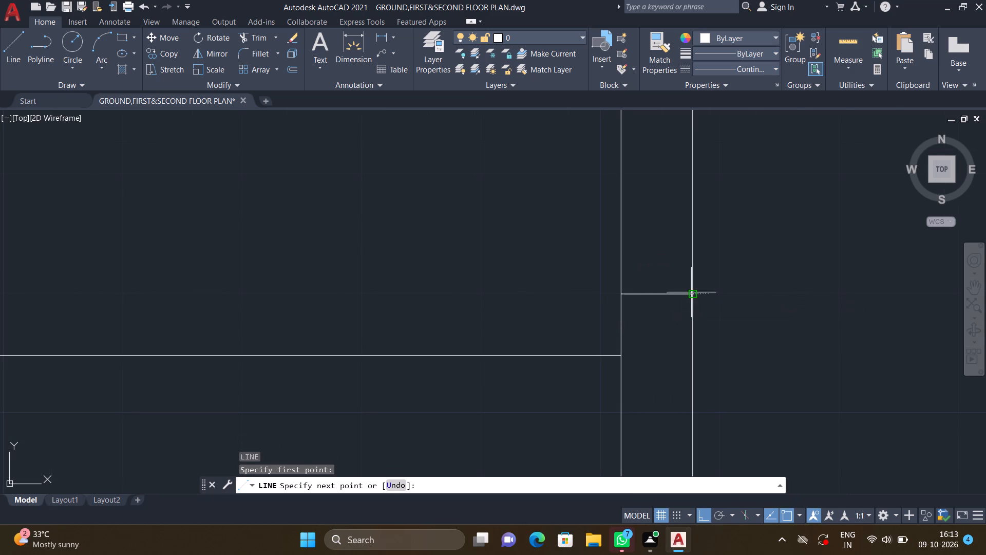
{"action": "key", "text": "Return"}
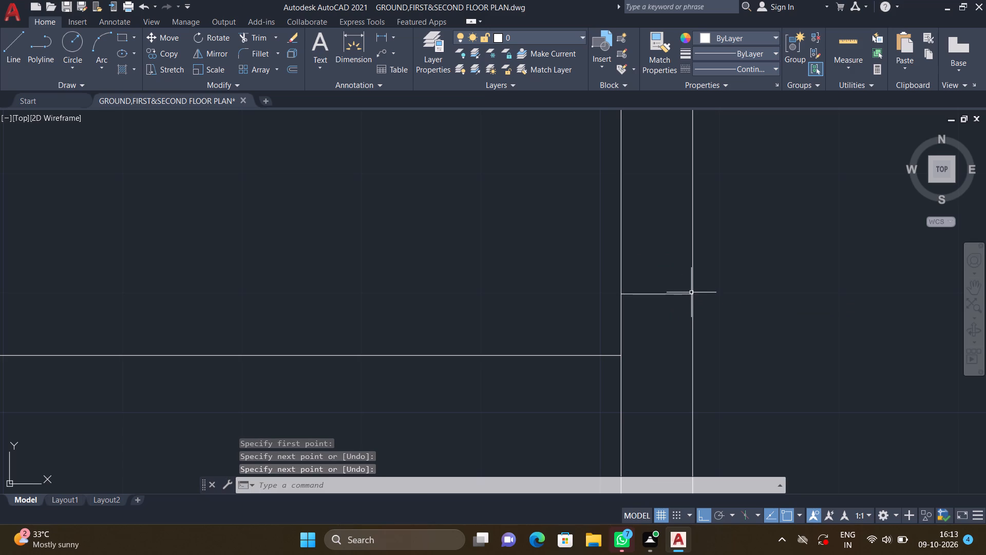
Trim both vertical partition lines between the new short cross line and the horizontal partition above to open a gap.
{"action": "scroll", "coordinate": [695, 296], "scroll_direction": "down", "scroll_amount": 2}
{"action": "middle_click_drag", "start_coordinate": [714, 307], "coordinate": [596, 326]}
{"action": "scroll", "coordinate": [713, 307], "scroll_direction": "down", "scroll_amount": 1}
{"action": "scroll", "coordinate": [601, 328], "scroll_direction": "down", "scroll_amount": 1}
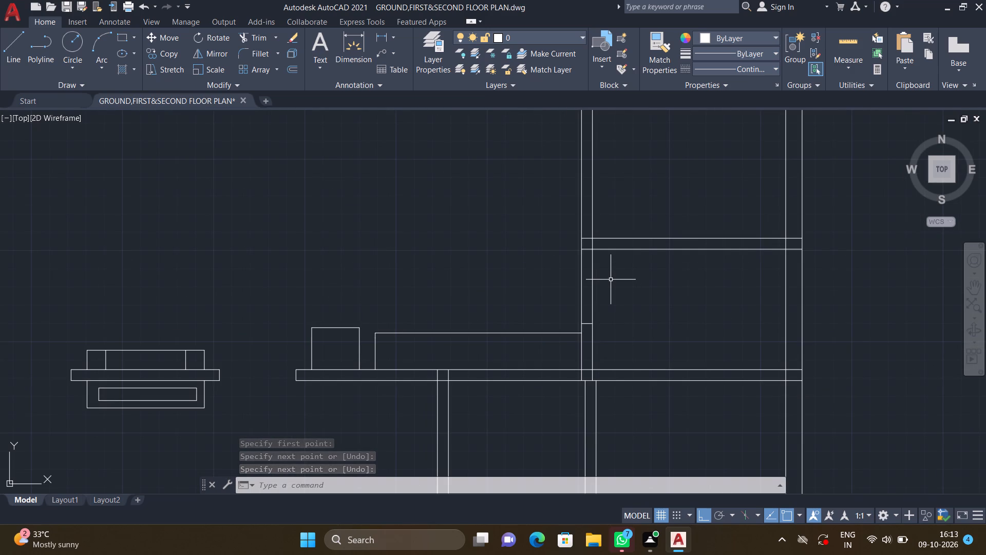
{"action": "key", "text": "t"}
{"action": "key", "text": "r"}
{"action": "key", "text": "Return"}
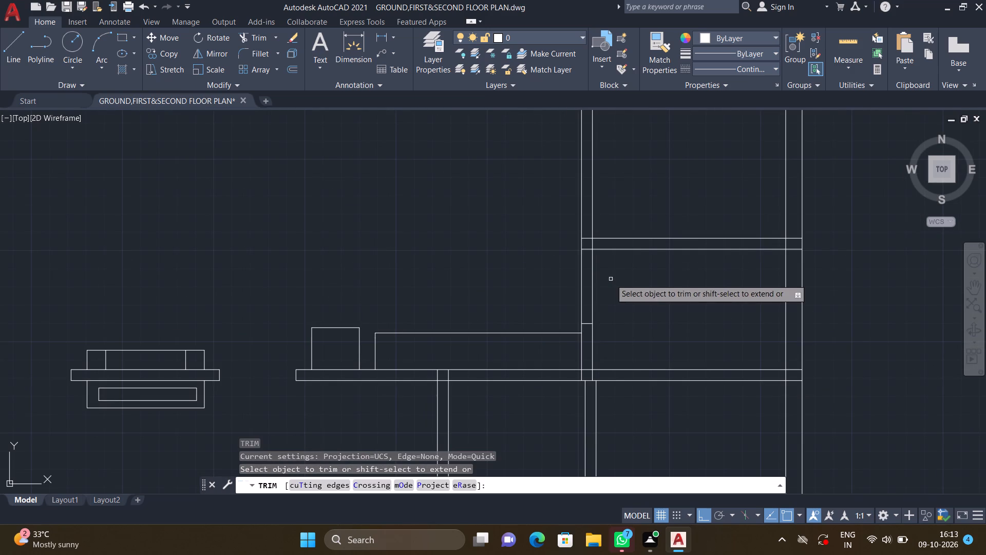
{"action": "left_click_drag", "start_coordinate": [565, 267], "coordinate": [622, 294]}
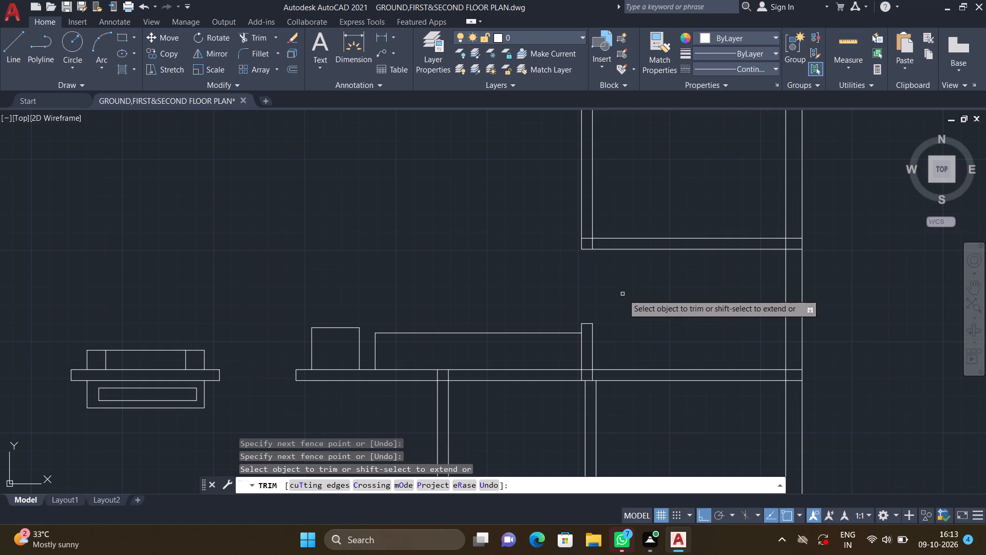
{"action": "key", "text": "Return"}
Draw a horizontal line about 7'-0" long from the vertical partition stub's right face, level with the long counter line on its other side.
{"action": "middle_click_drag", "start_coordinate": [593, 328], "coordinate": [579, 314]}
{"action": "middle_click_drag", "start_coordinate": [595, 314], "coordinate": [581, 304]}
{"action": "scroll", "coordinate": [594, 314], "scroll_direction": "down", "scroll_amount": 1}
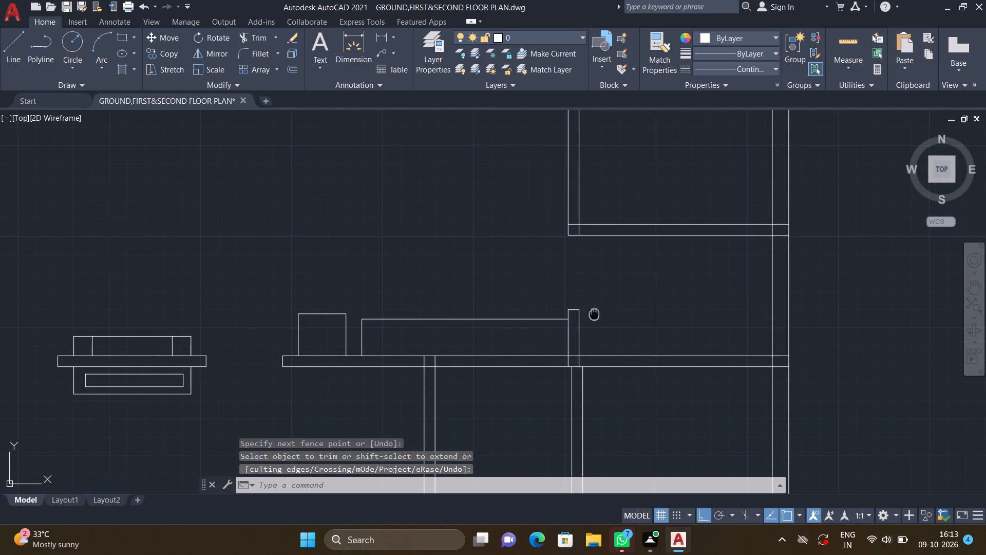
{"action": "middle_click_drag", "start_coordinate": [581, 304], "coordinate": [538, 273]}
{"action": "scroll", "coordinate": [541, 281], "scroll_direction": "up", "scroll_amount": 2}
{"action": "key", "text": "l"}
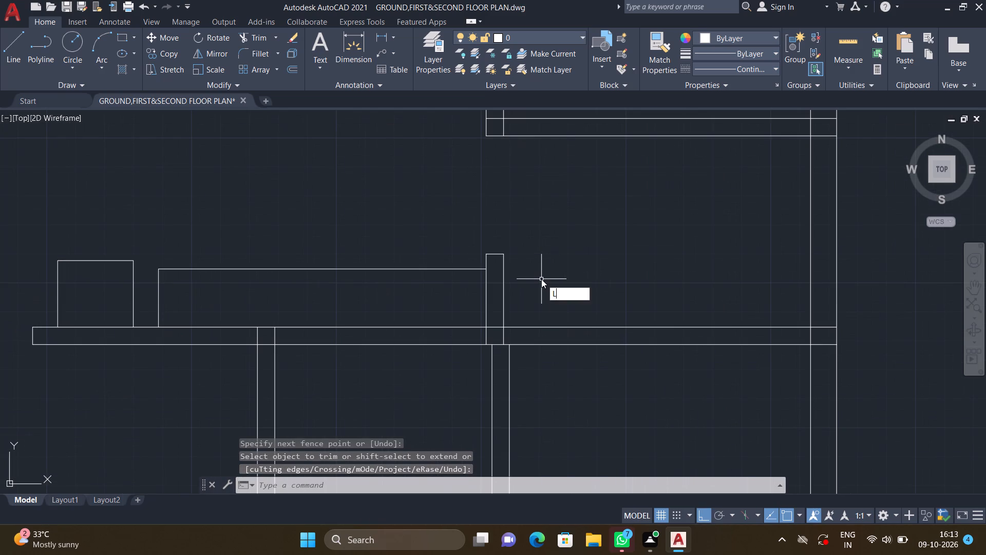
{"action": "key", "text": "Return"}
{"action": "scroll", "coordinate": [514, 289], "scroll_direction": "up", "scroll_amount": 2}
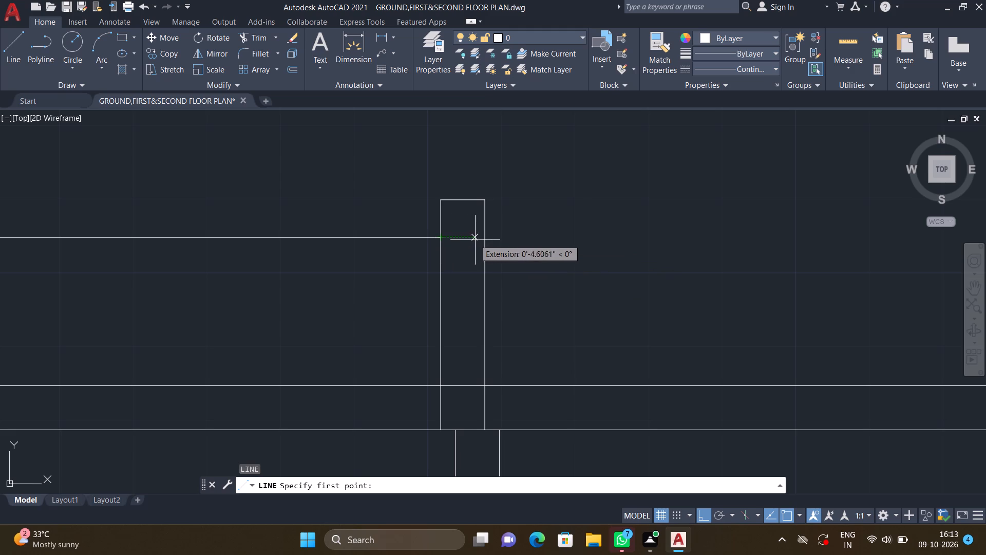
{"action": "left_click", "coordinate": [482, 238]}
{"action": "scroll", "coordinate": [628, 249], "scroll_direction": "down", "scroll_amount": 1}
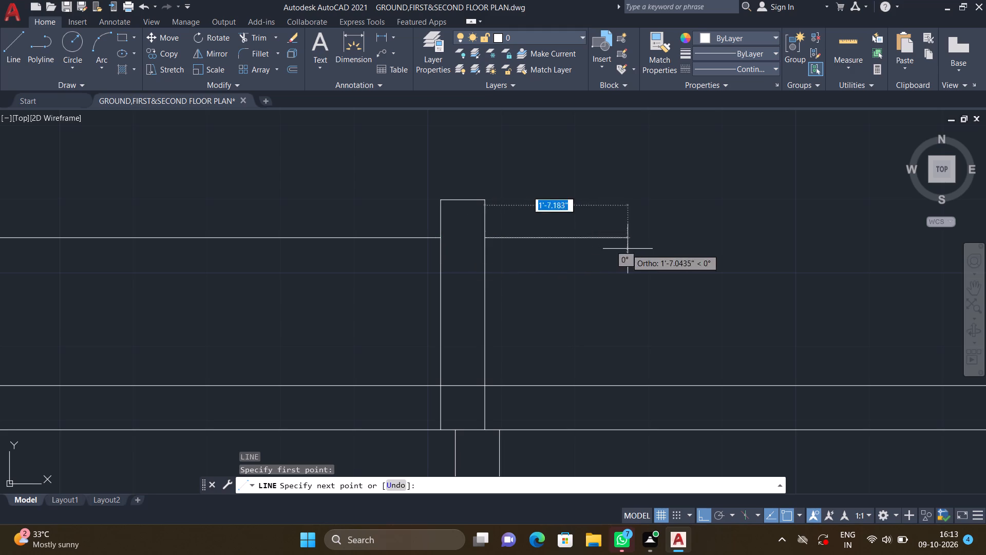
{"action": "scroll", "coordinate": [629, 250], "scroll_direction": "down", "scroll_amount": 1}
{"action": "middle_click_drag", "start_coordinate": [672, 250], "coordinate": [610, 258]}
{"action": "scroll", "coordinate": [672, 250], "scroll_direction": "down", "scroll_amount": 3}
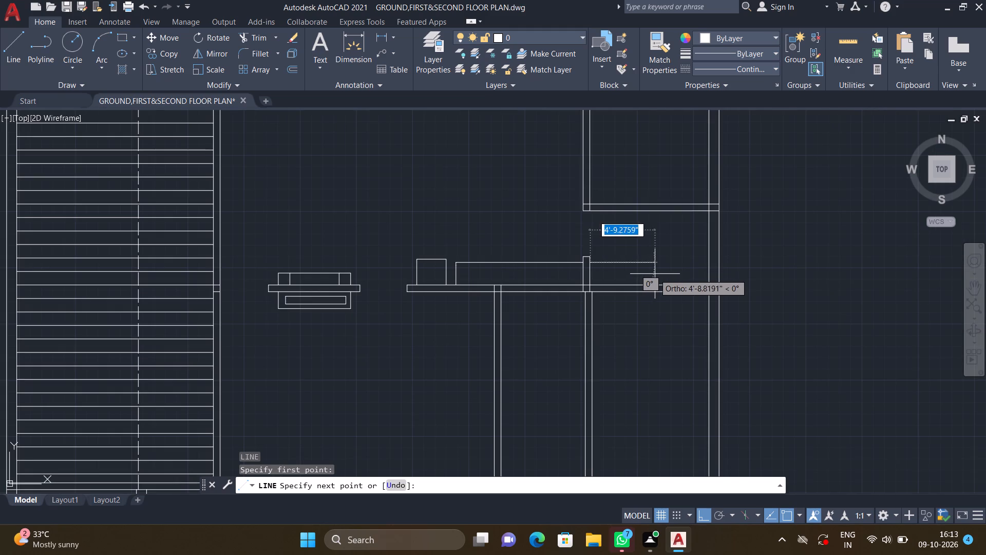
{"action": "scroll", "coordinate": [686, 276], "scroll_direction": "up", "scroll_amount": 2}
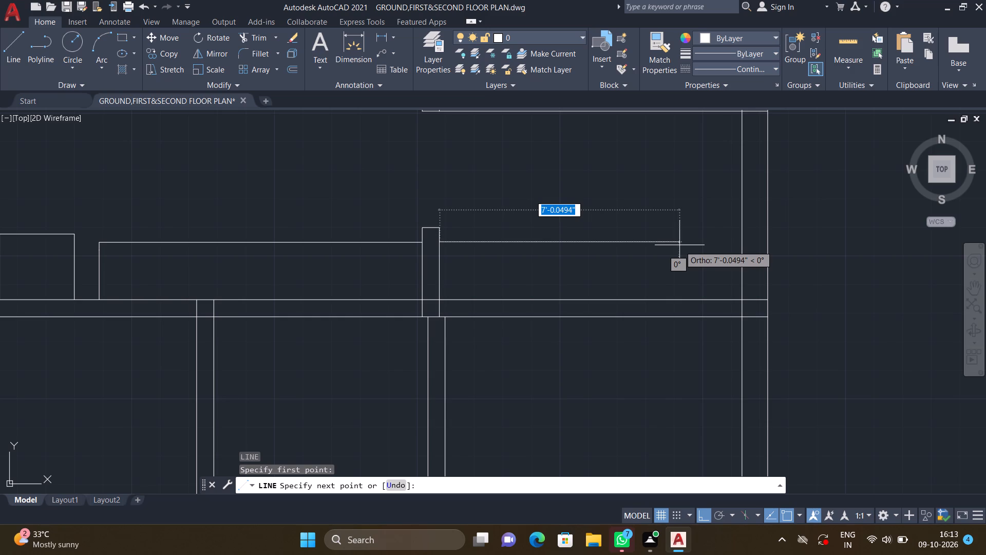
{"action": "left_click", "coordinate": [679, 244]}
Continue the line vertically upward from its right end to the lower line of the horizontal partition above.
{"action": "middle_click_drag", "start_coordinate": [677, 218], "coordinate": [671, 240]}
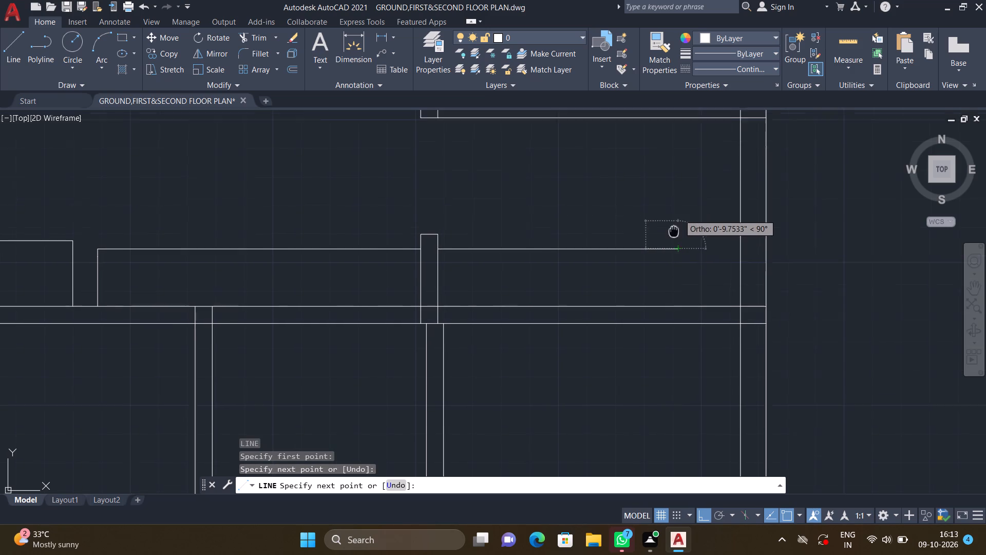
{"action": "middle_click_drag", "start_coordinate": [671, 240], "coordinate": [671, 296]}
{"action": "scroll", "coordinate": [667, 211], "scroll_direction": "up", "scroll_amount": 1}
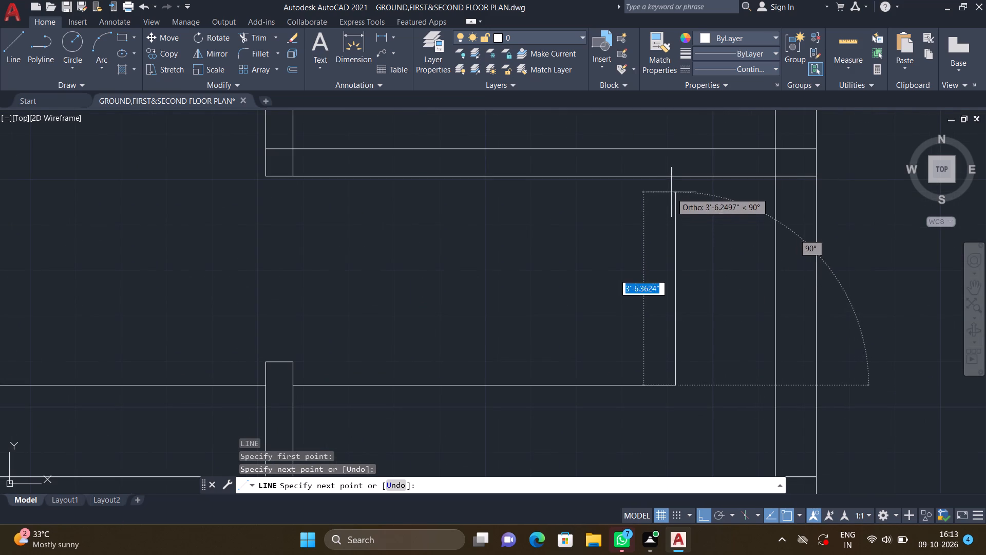
{"action": "left_click", "coordinate": [673, 179]}
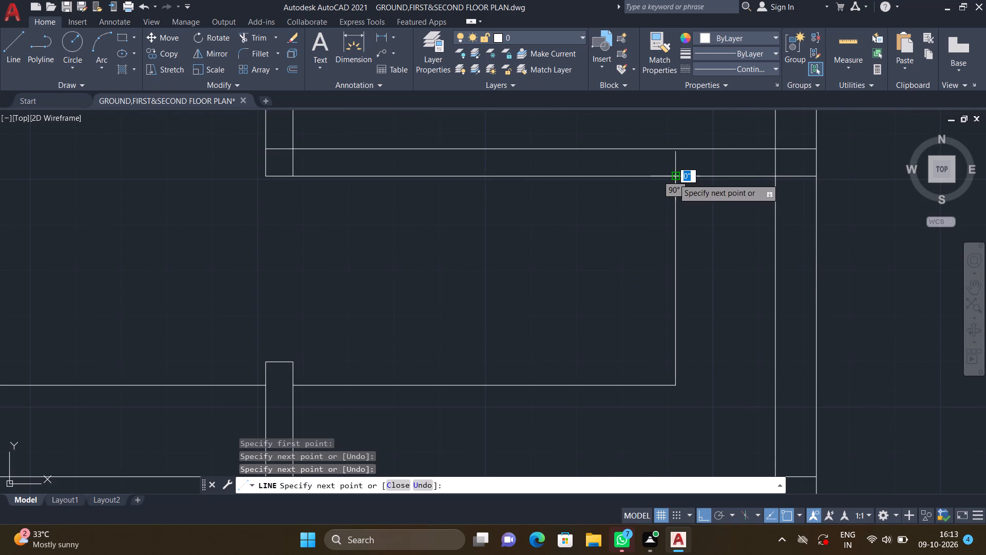
{"action": "key", "text": "Return"}
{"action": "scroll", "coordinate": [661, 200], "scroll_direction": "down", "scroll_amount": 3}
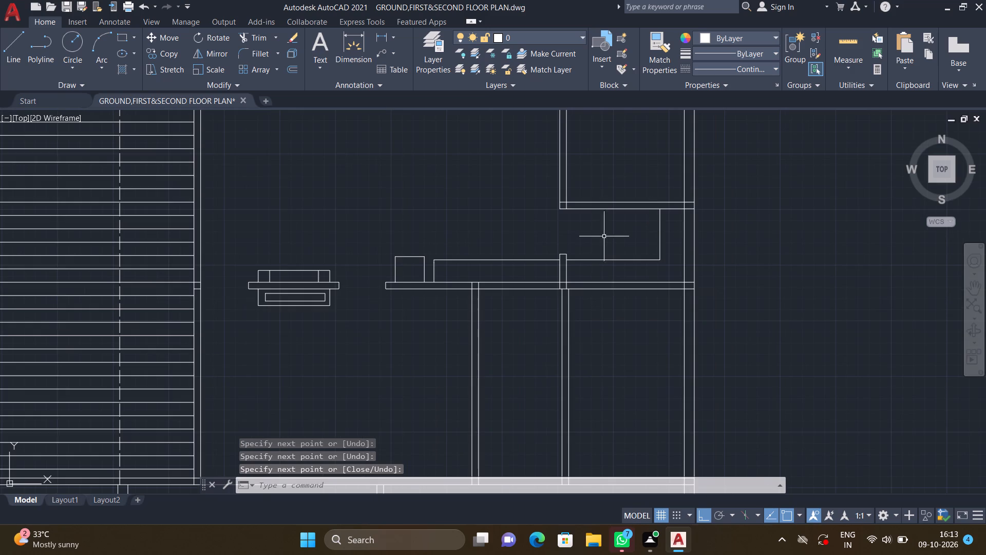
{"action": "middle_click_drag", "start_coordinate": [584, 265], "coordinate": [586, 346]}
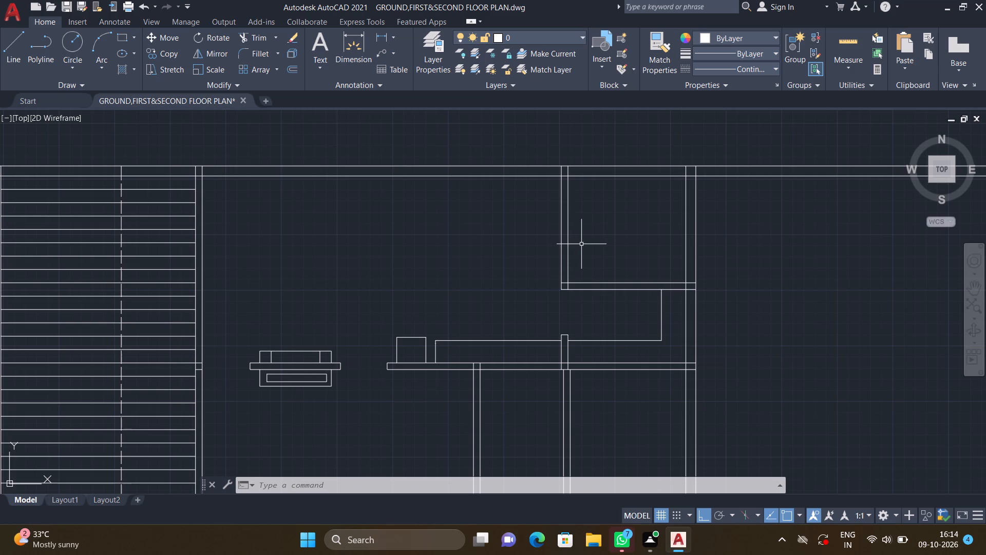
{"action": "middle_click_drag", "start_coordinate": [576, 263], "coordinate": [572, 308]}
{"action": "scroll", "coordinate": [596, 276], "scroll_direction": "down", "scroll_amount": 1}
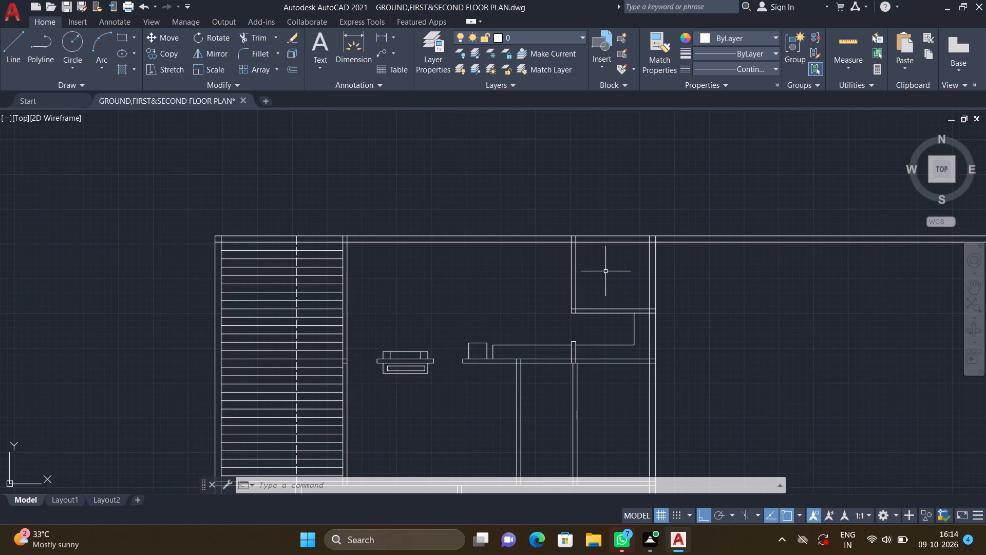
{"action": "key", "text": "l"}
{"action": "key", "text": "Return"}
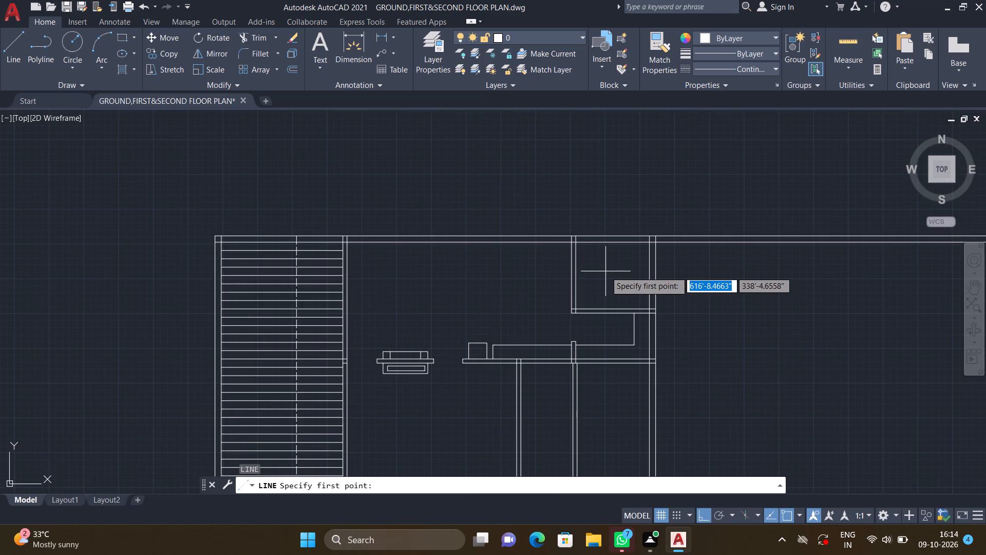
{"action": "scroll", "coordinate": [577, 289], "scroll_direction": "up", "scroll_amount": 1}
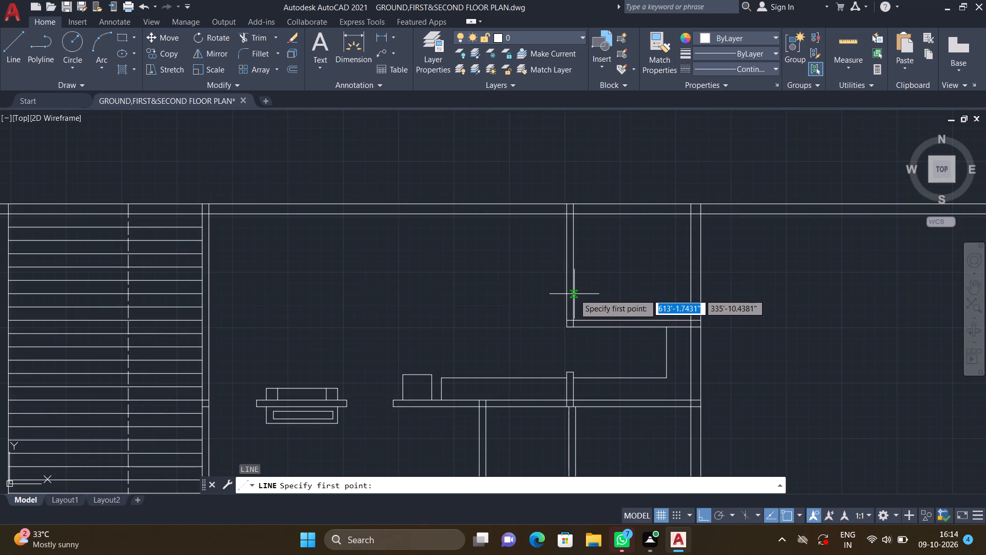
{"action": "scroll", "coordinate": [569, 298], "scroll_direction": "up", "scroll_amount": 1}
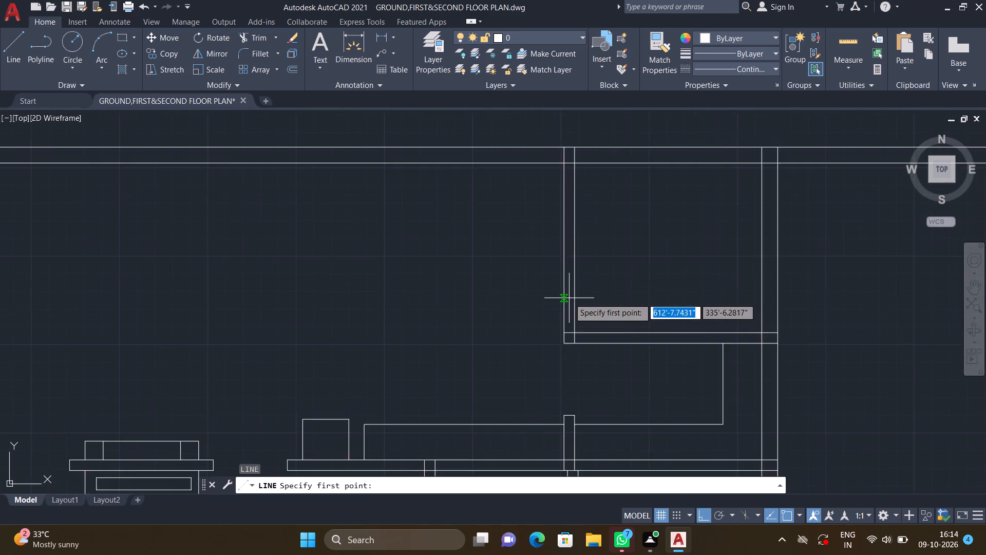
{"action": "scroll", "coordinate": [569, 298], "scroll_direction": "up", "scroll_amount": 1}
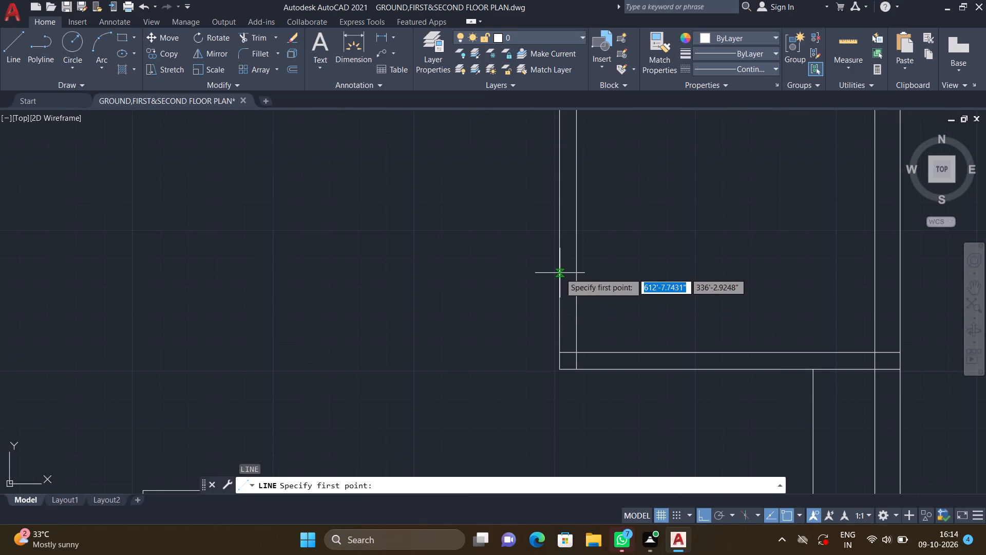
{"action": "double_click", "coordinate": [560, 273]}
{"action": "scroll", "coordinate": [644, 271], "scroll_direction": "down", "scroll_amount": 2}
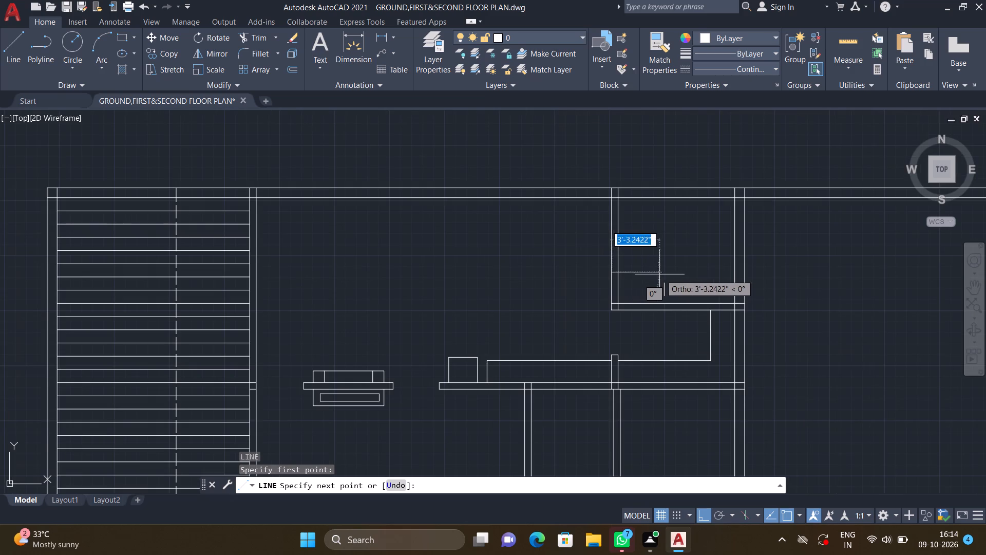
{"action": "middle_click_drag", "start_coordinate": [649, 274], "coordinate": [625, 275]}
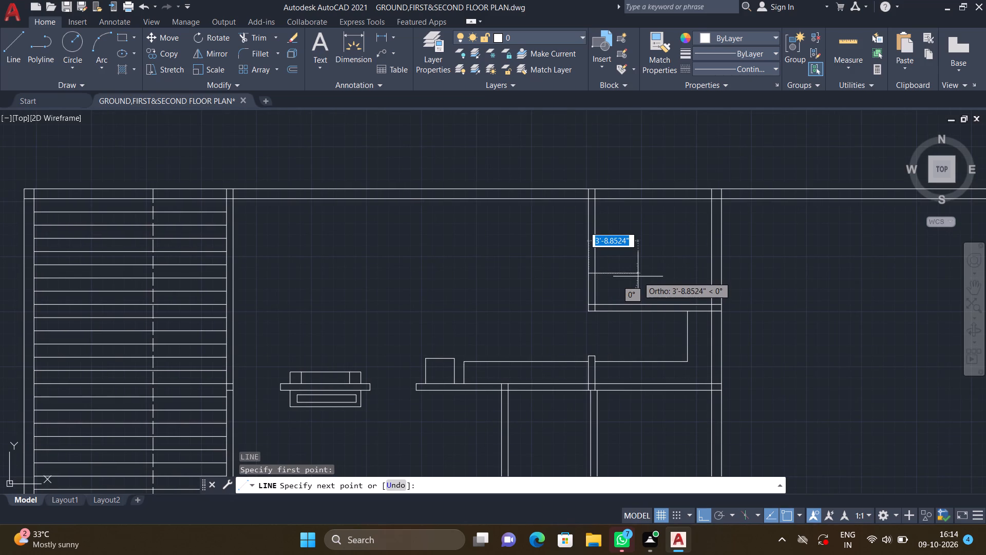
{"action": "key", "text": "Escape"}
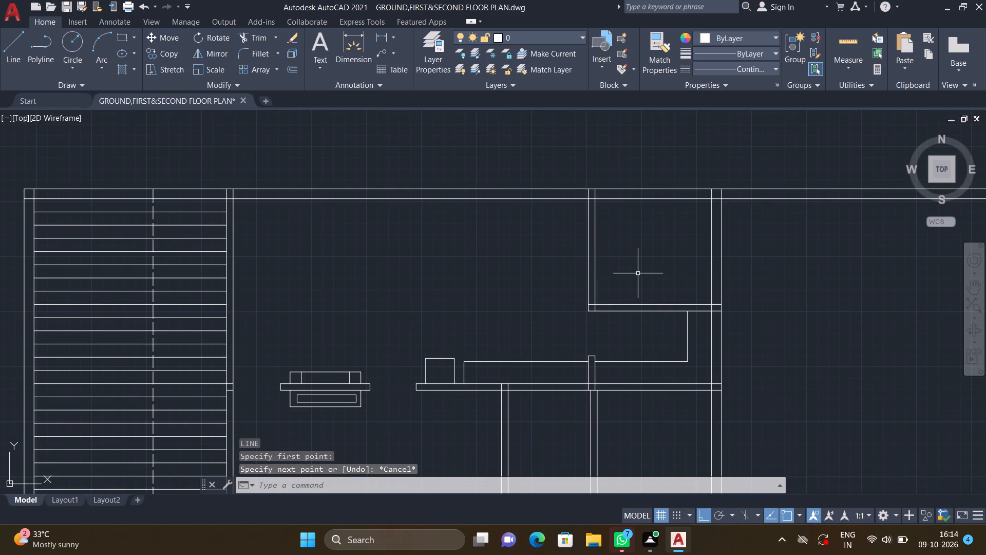
Draw a short horizontal line across the thickness of the upper vertical partition, a short distance above the horizontal partition it meets.
{"action": "key", "text": "l"}
{"action": "key", "text": "Return"}
{"action": "scroll", "coordinate": [610, 272], "scroll_direction": "up", "scroll_amount": 2}
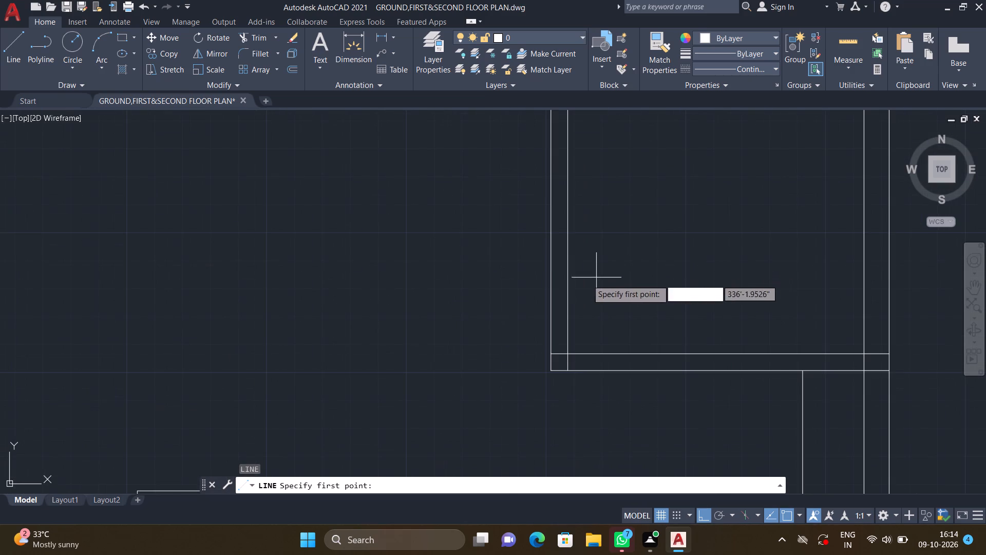
{"action": "scroll", "coordinate": [552, 260], "scroll_direction": "up", "scroll_amount": 2}
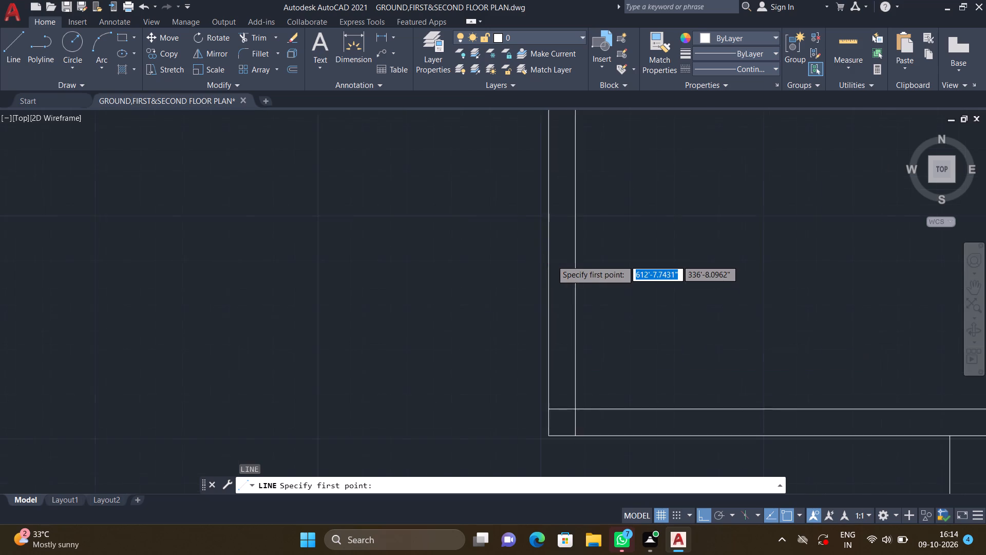
{"action": "left_click", "coordinate": [546, 254]}
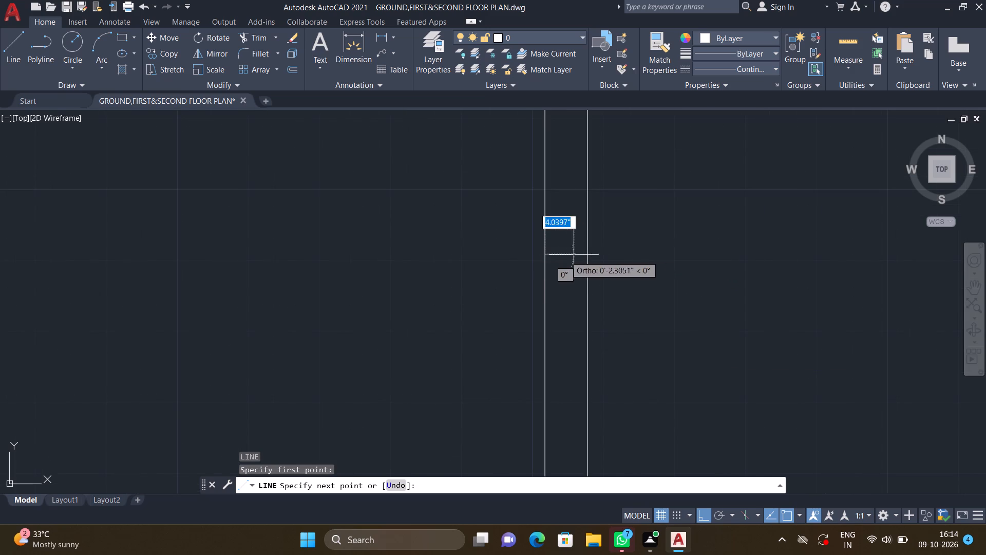
{"action": "left_click", "coordinate": [586, 254]}
{"action": "key", "text": "Return"}
{"action": "scroll", "coordinate": [598, 273], "scroll_direction": "down", "scroll_amount": 3}
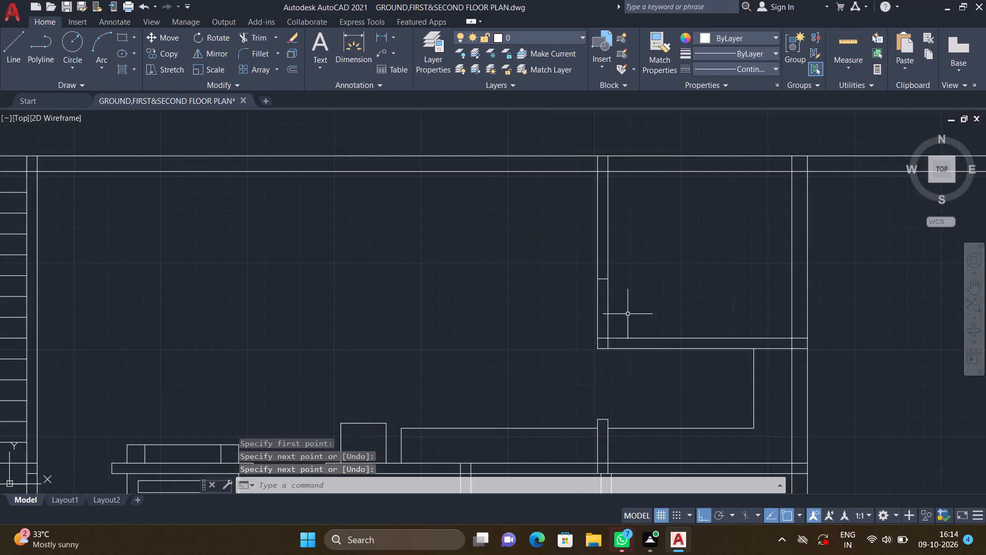
Draw a horizontal line from the upper vertical partition's right face, slightly below the short cross line, to the near face of the right-hand wall.
{"action": "middle_click_drag", "start_coordinate": [604, 300], "coordinate": [564, 297]}
{"action": "key", "text": "l"}
{"action": "key", "text": "Return"}
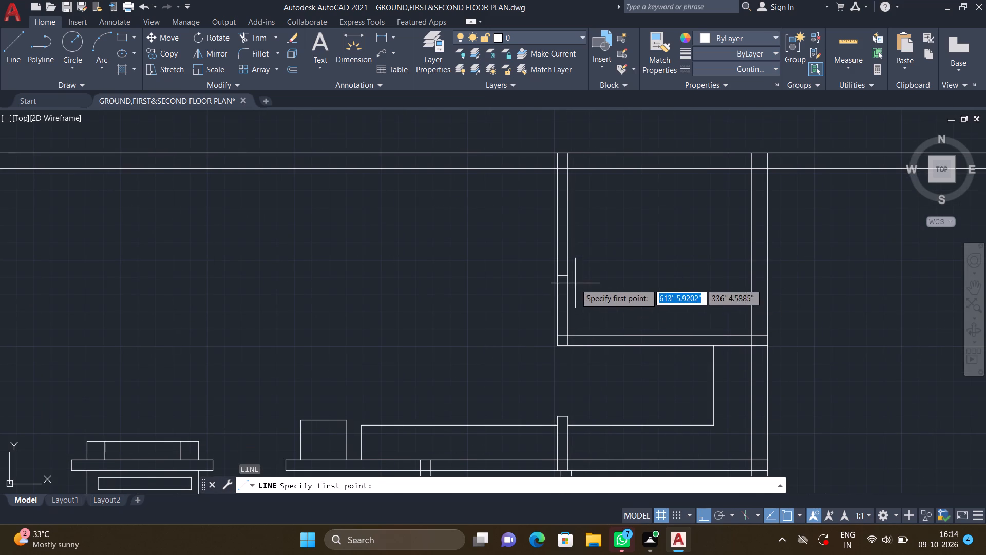
{"action": "scroll", "coordinate": [575, 285], "scroll_direction": "up", "scroll_amount": 3}
{"action": "left_click", "coordinate": [534, 276]}
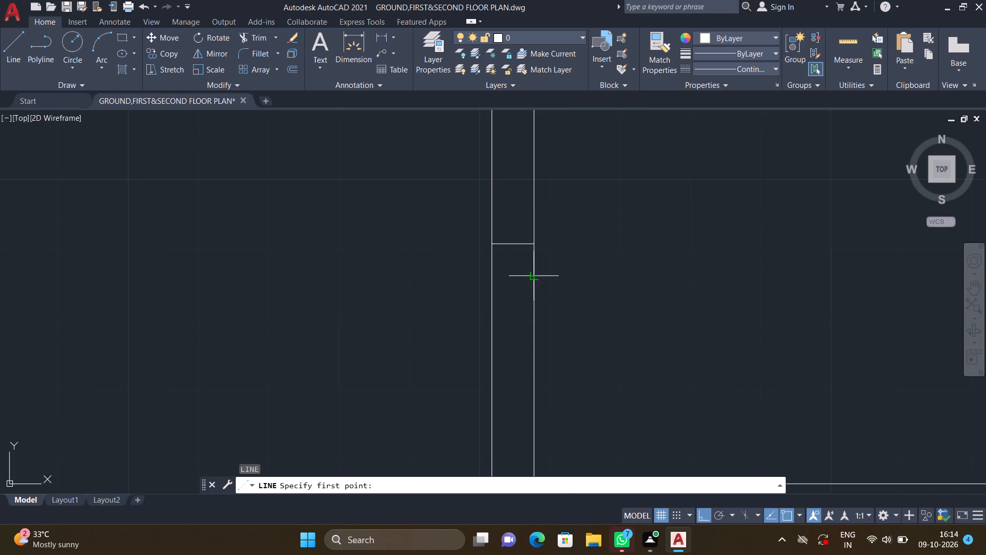
{"action": "scroll", "coordinate": [653, 281], "scroll_direction": "down", "scroll_amount": 3}
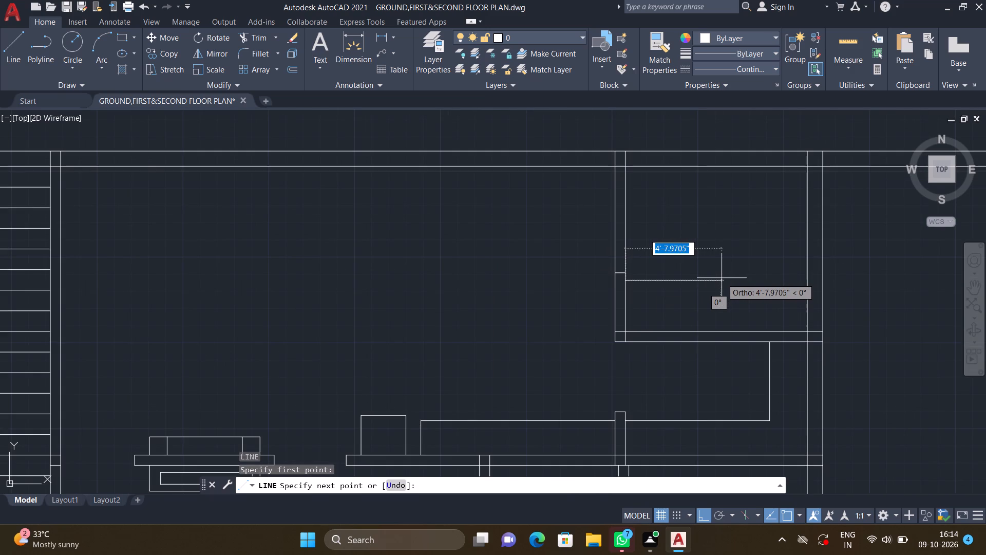
{"action": "middle_click_drag", "start_coordinate": [707, 277], "coordinate": [700, 276]}
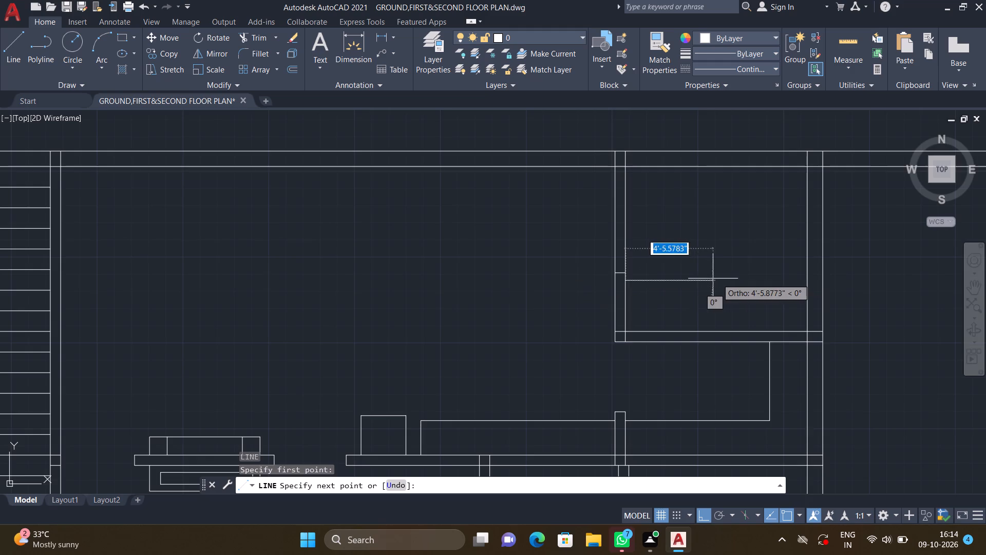
{"action": "middle_click_drag", "start_coordinate": [700, 276], "coordinate": [610, 272]}
{"action": "scroll", "coordinate": [684, 275], "scroll_direction": "up", "scroll_amount": 2}
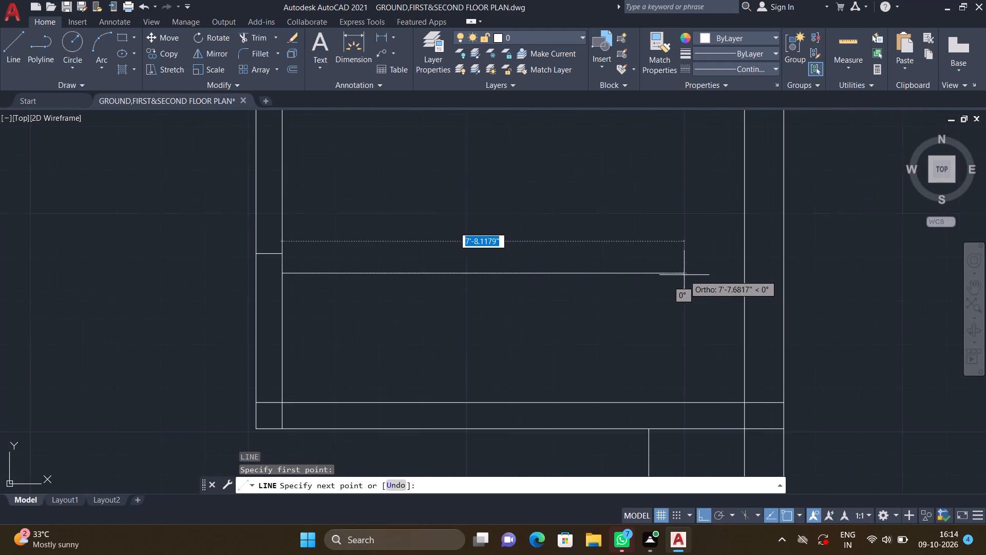
{"action": "double_click", "coordinate": [745, 273]}
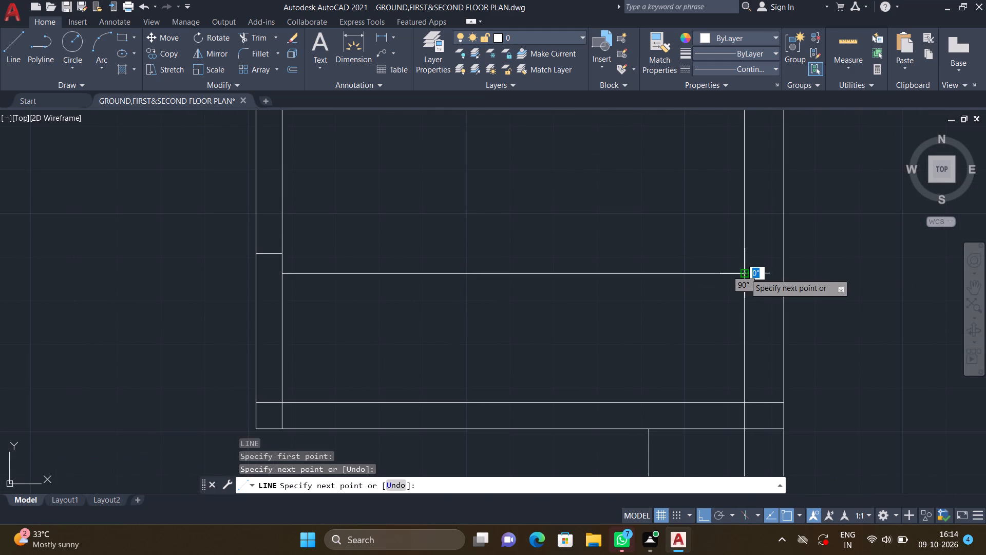
{"action": "key", "text": "Return"}
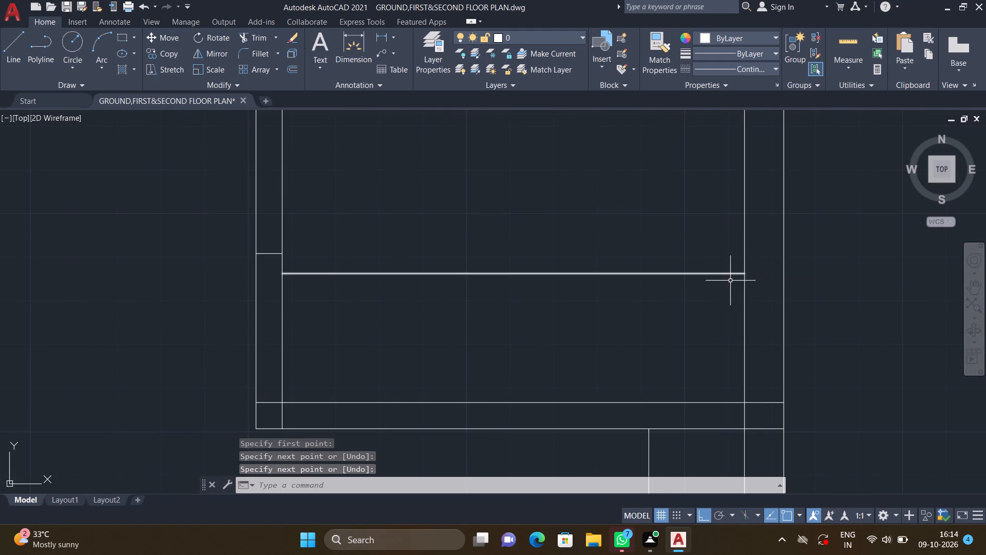
Draw a second short horizontal line across the upper vertical partition, between the first cross line and the top outer wall.
{"action": "scroll", "coordinate": [689, 293], "scroll_direction": "down", "scroll_amount": 3}
{"action": "middle_click_drag", "start_coordinate": [619, 271], "coordinate": [596, 324]}
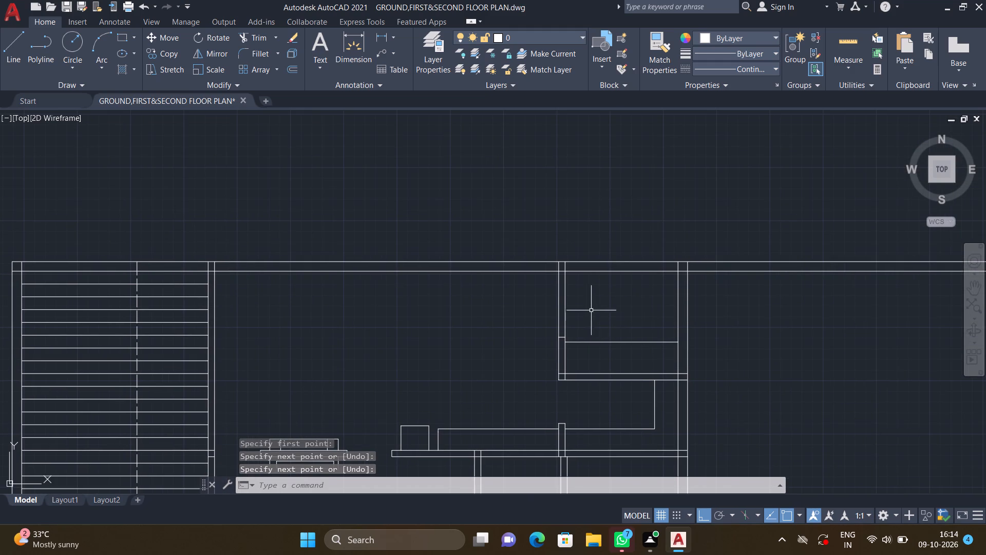
{"action": "scroll", "coordinate": [583, 295], "scroll_direction": "up", "scroll_amount": 2}
{"action": "key", "text": "l"}
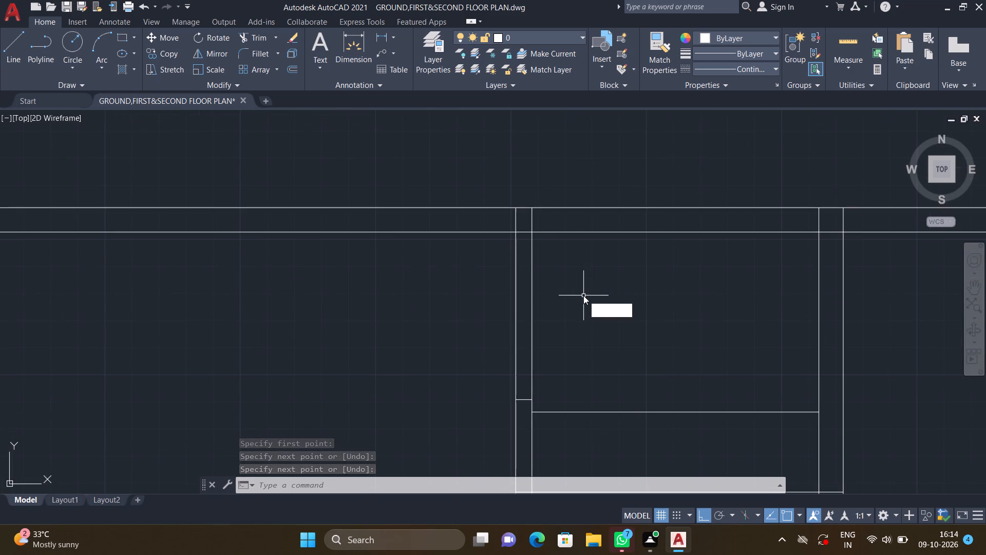
{"action": "key", "text": "Return"}
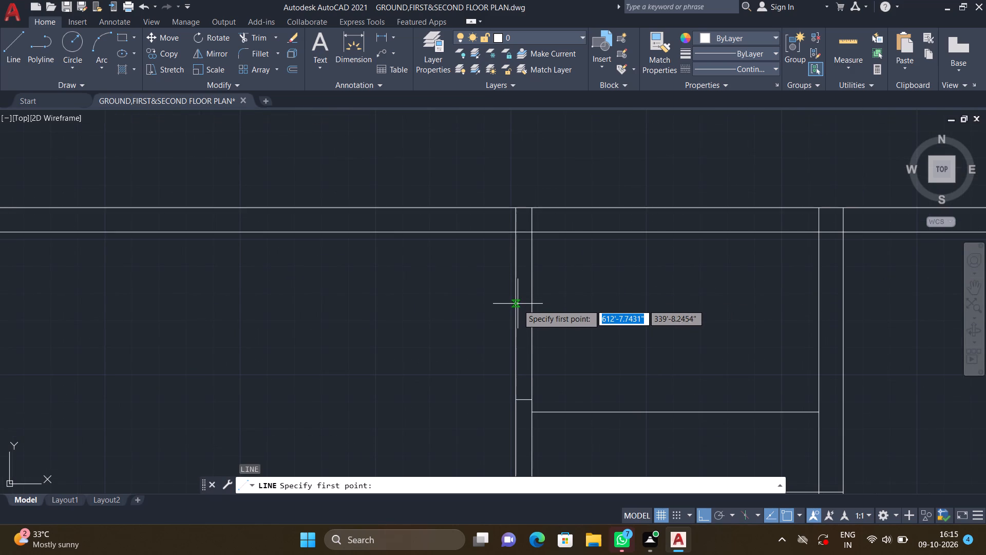
{"action": "double_click", "coordinate": [516, 302]}
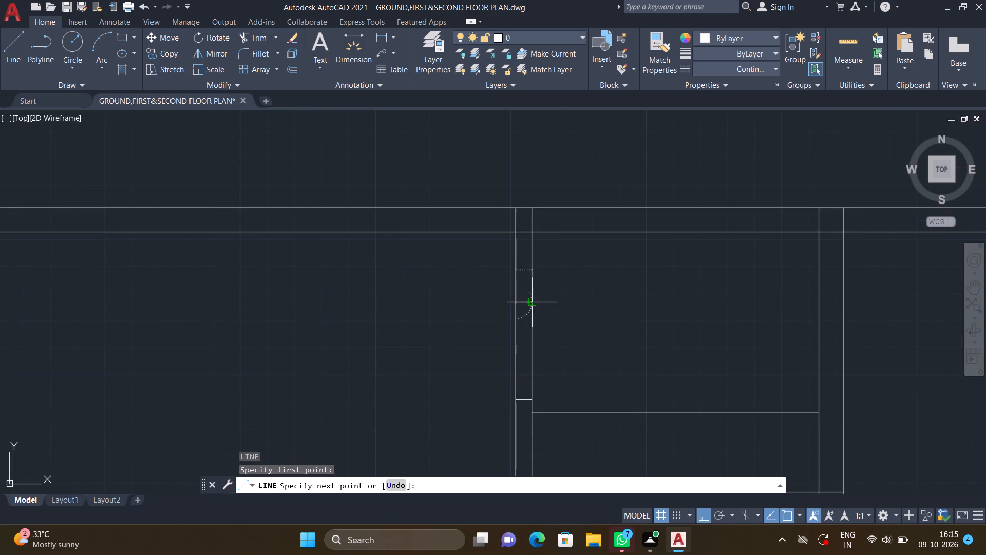
{"action": "double_click", "coordinate": [536, 303]}
{"action": "key", "text": "Return"}
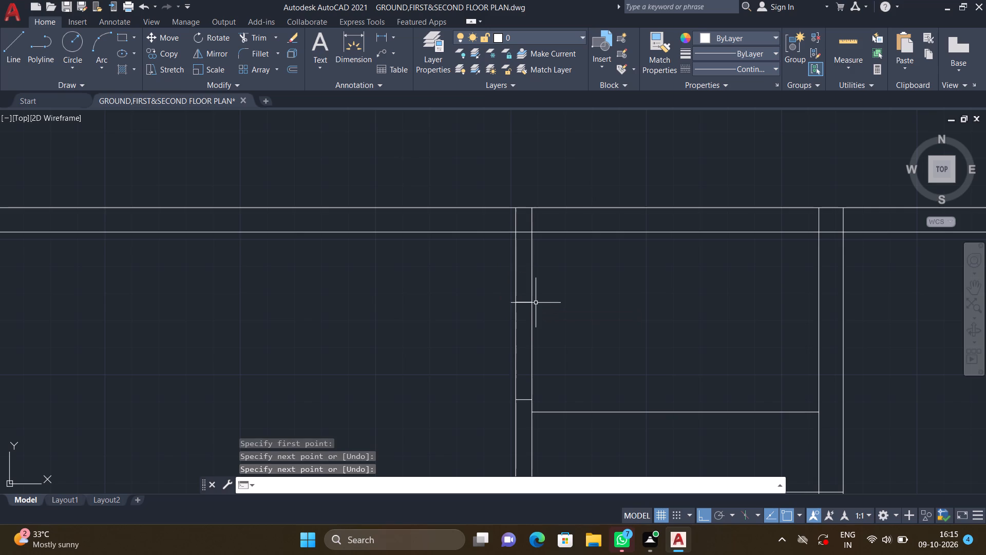
Erase the upper of the two short cross lines in the upper vertical partition.
{"action": "middle_click_drag", "start_coordinate": [566, 310], "coordinate": [530, 317]}
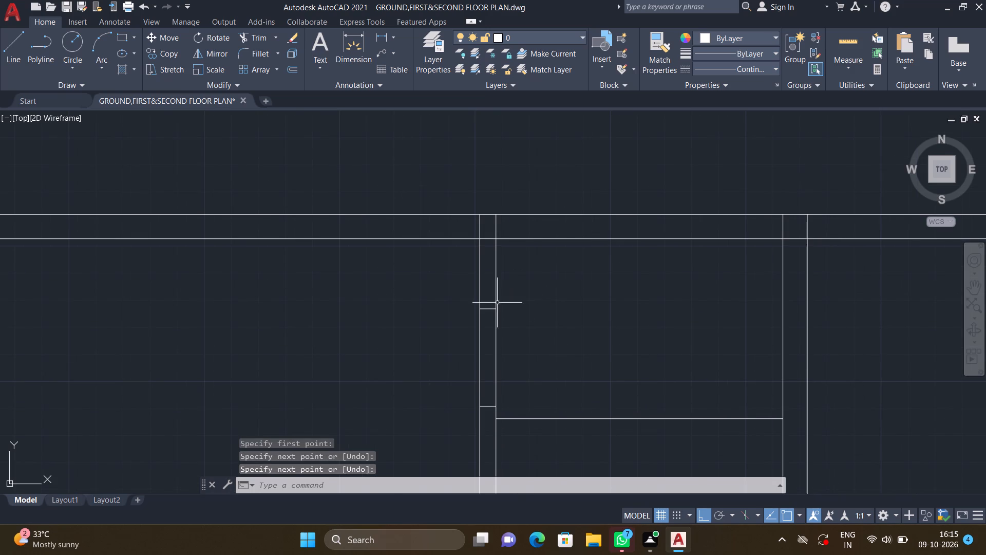
{"action": "scroll", "coordinate": [491, 311], "scroll_direction": "up", "scroll_amount": 2}
{"action": "left_click", "coordinate": [488, 306]}
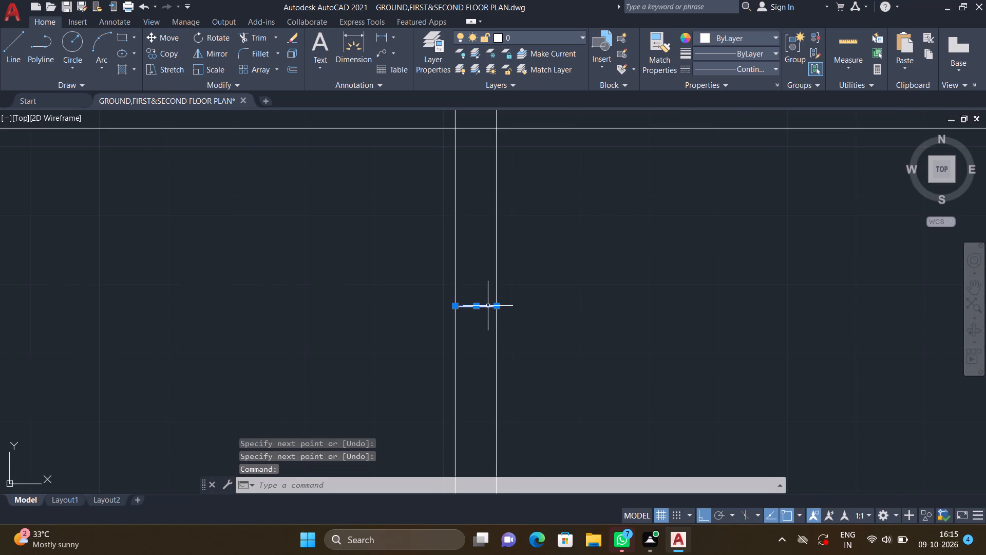
{"action": "key", "text": "Delete"}
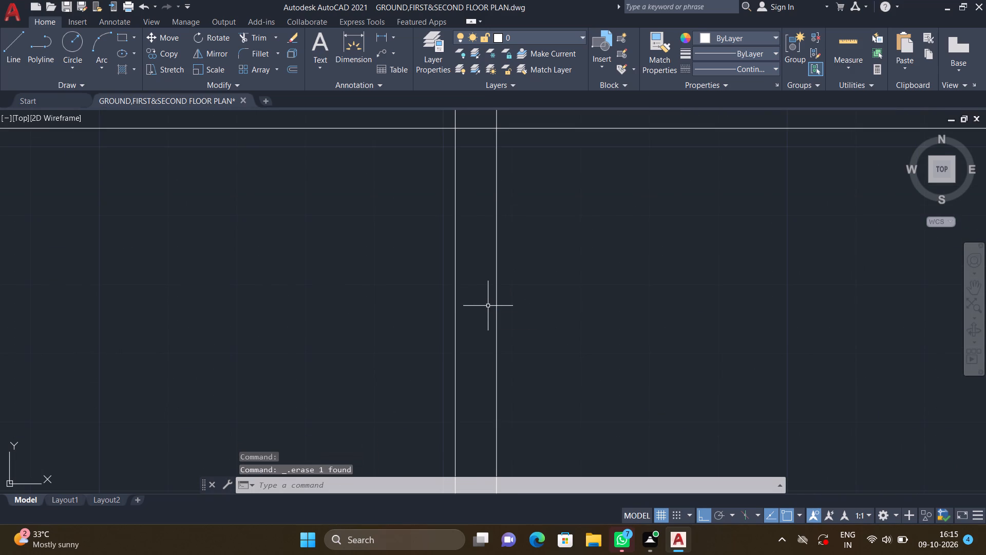
Draw a short horizontal line across the upper vertical partition, slightly below where the erased cross line was.
{"action": "key", "text": "l"}
{"action": "key", "text": "Return"}
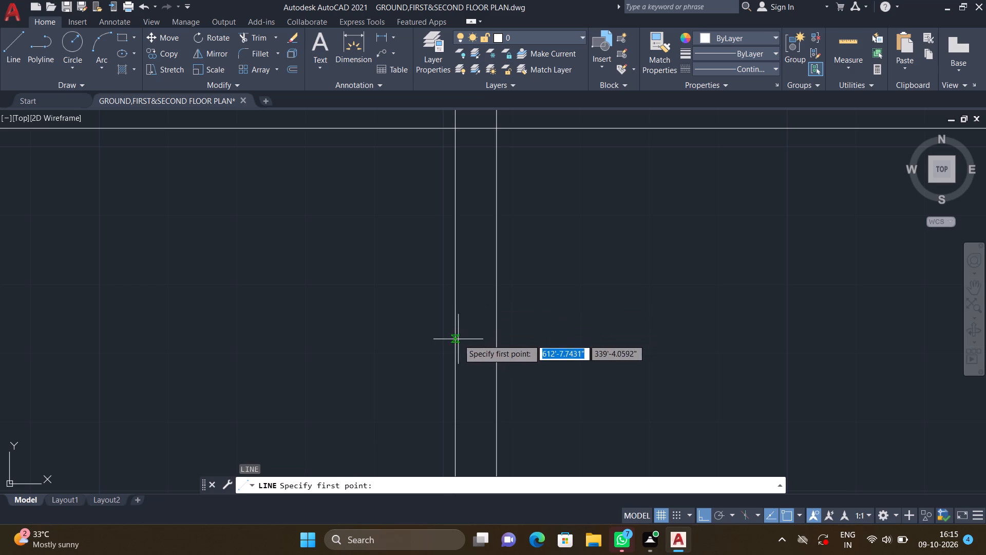
{"action": "left_click", "coordinate": [456, 324]}
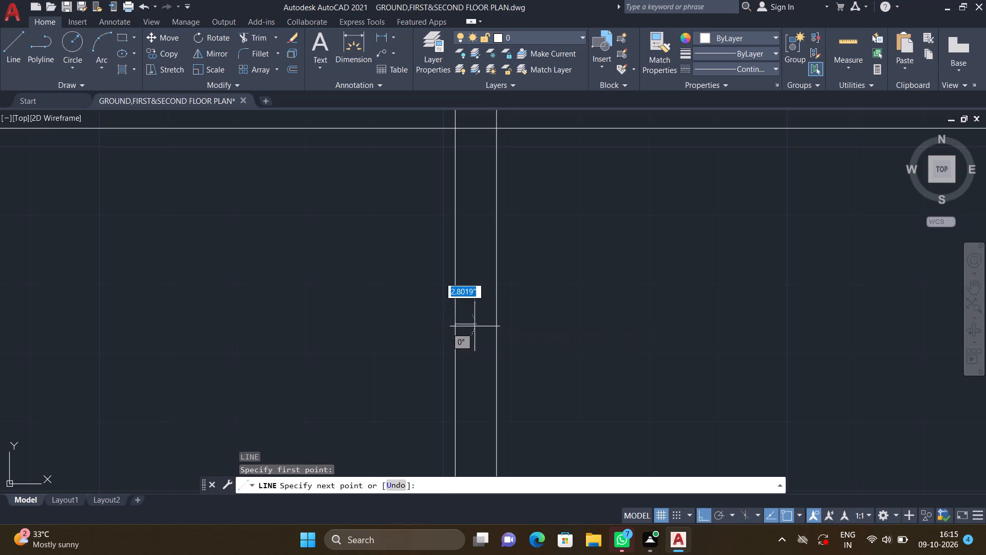
{"action": "left_click", "coordinate": [496, 323]}
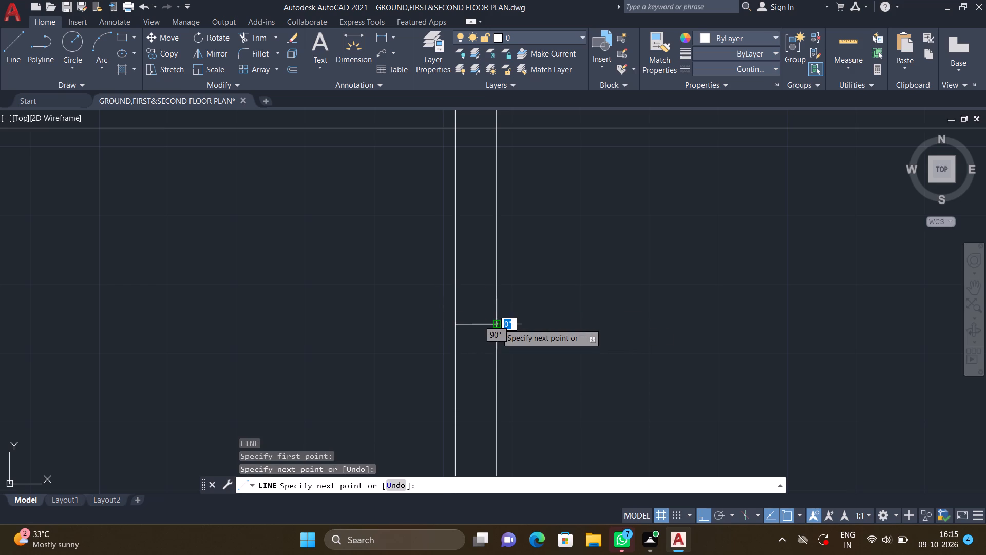
{"action": "key", "text": "Return"}
Draw a horizontal line from the upper vertical partition's right face, slightly above the new cross line, to the near face of the right-hand wall.
{"action": "key", "text": "l"}
{"action": "key", "text": "Return"}
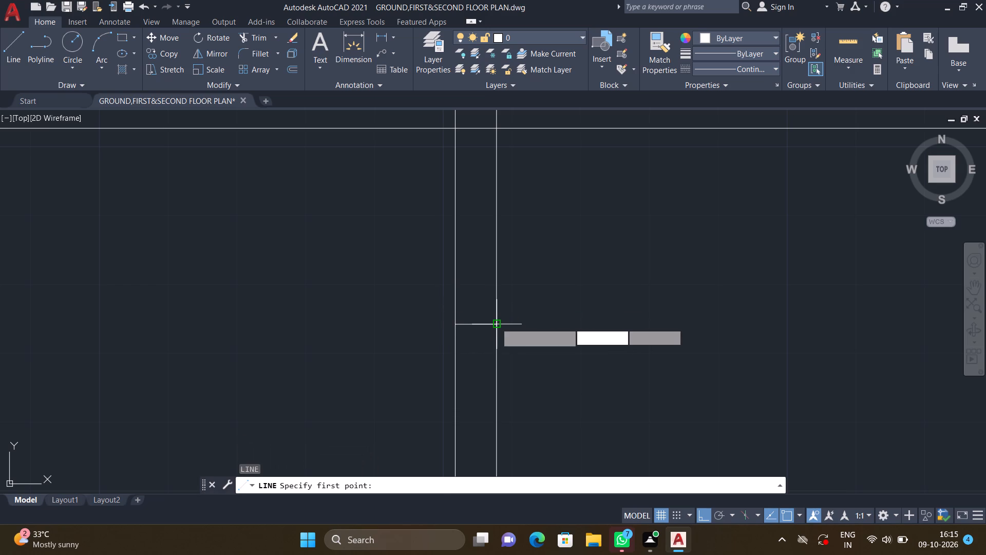
{"action": "double_click", "coordinate": [495, 294]}
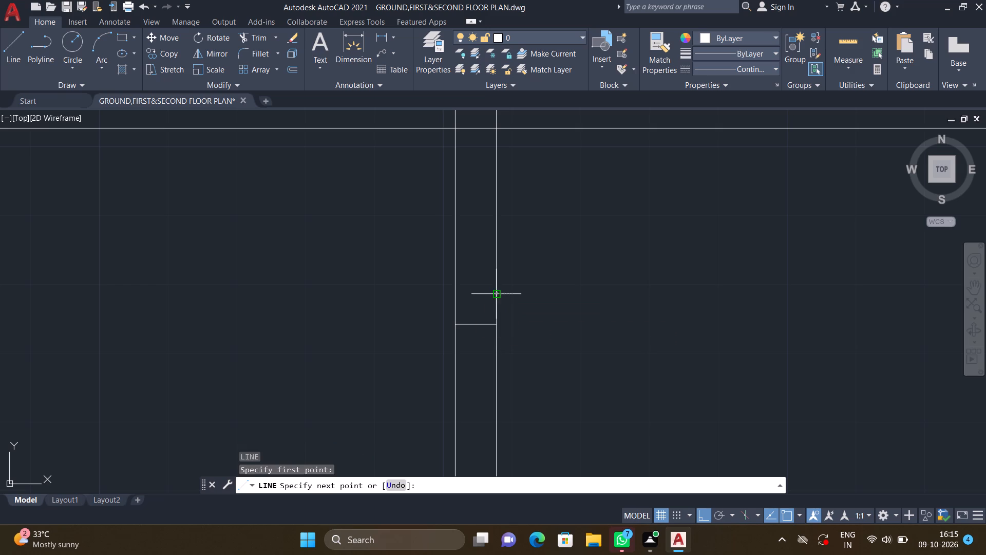
{"action": "scroll", "coordinate": [604, 285], "scroll_direction": "down", "scroll_amount": 2}
{"action": "middle_click_drag", "start_coordinate": [621, 282], "coordinate": [510, 279]}
{"action": "scroll", "coordinate": [519, 286], "scroll_direction": "down", "scroll_amount": 1}
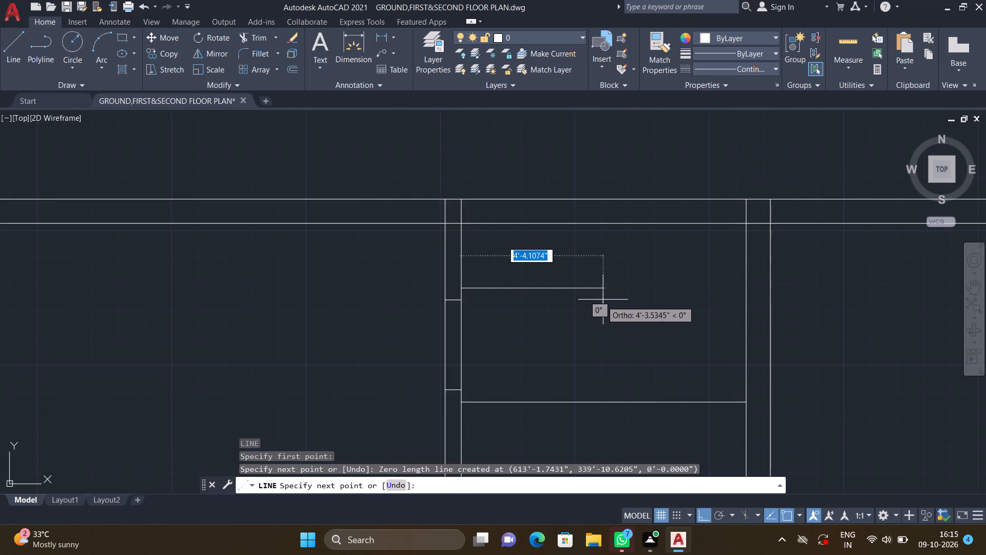
{"action": "middle_click_drag", "start_coordinate": [619, 295], "coordinate": [560, 296]}
{"action": "scroll", "coordinate": [686, 287], "scroll_direction": "down", "scroll_amount": 1}
{"action": "scroll", "coordinate": [686, 289], "scroll_direction": "up", "scroll_amount": 2}
{"action": "left_click", "coordinate": [682, 287]}
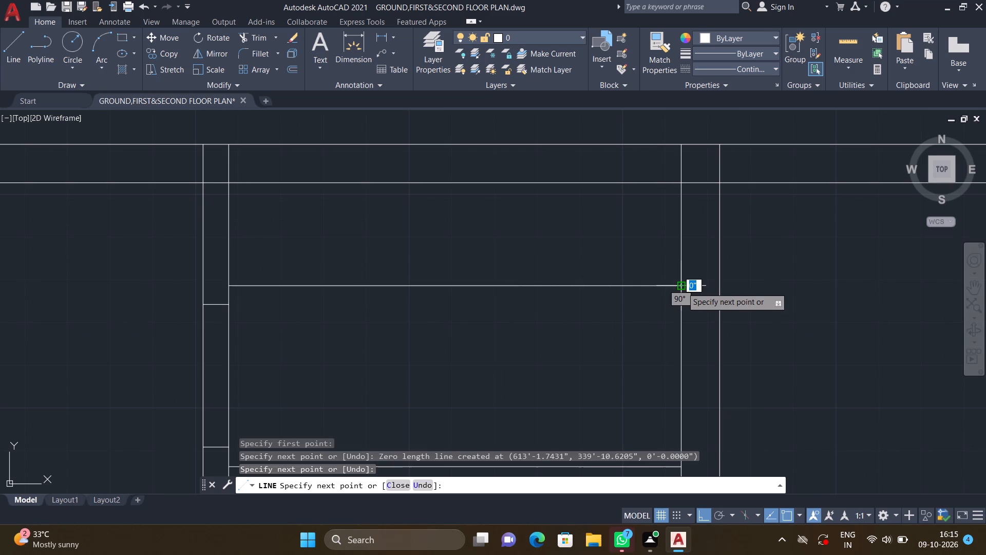
{"action": "key", "text": "Return"}
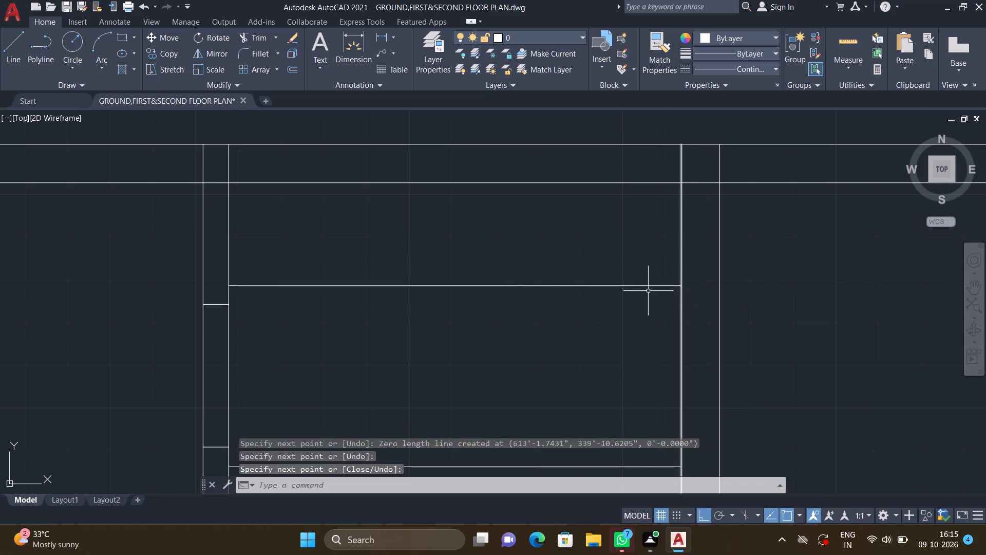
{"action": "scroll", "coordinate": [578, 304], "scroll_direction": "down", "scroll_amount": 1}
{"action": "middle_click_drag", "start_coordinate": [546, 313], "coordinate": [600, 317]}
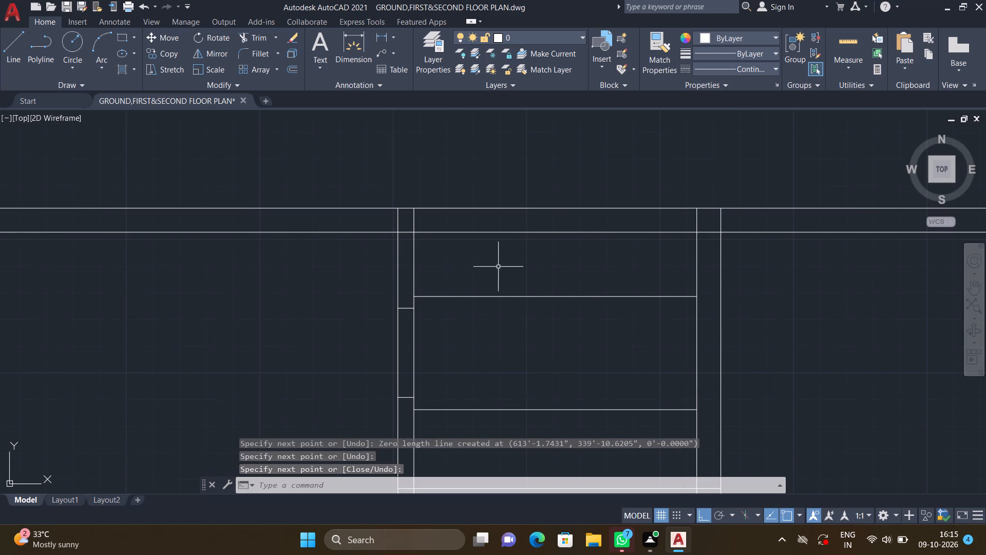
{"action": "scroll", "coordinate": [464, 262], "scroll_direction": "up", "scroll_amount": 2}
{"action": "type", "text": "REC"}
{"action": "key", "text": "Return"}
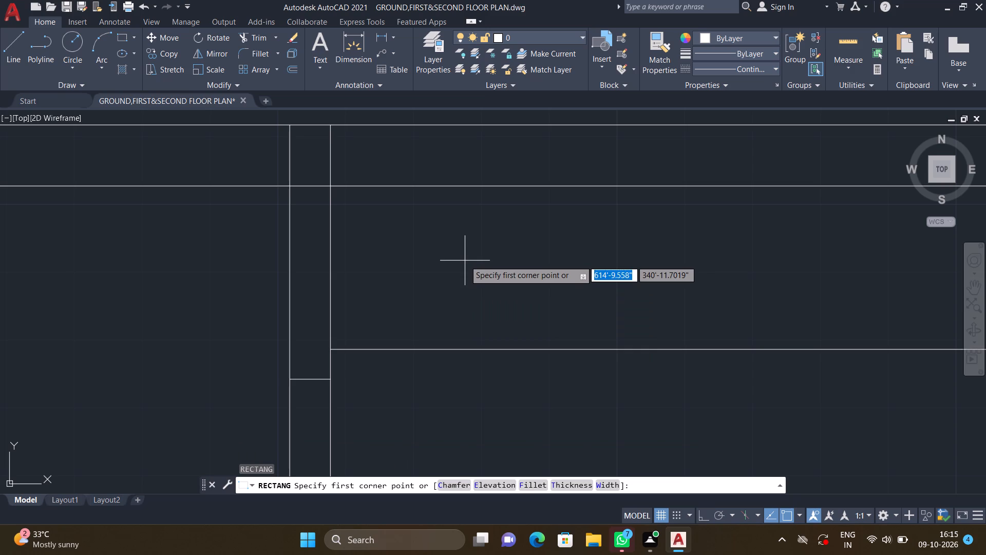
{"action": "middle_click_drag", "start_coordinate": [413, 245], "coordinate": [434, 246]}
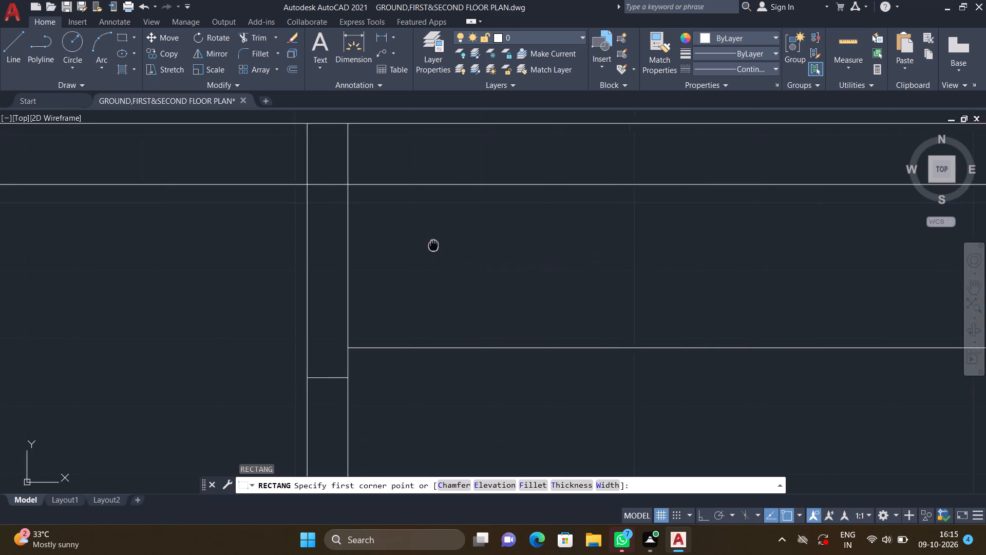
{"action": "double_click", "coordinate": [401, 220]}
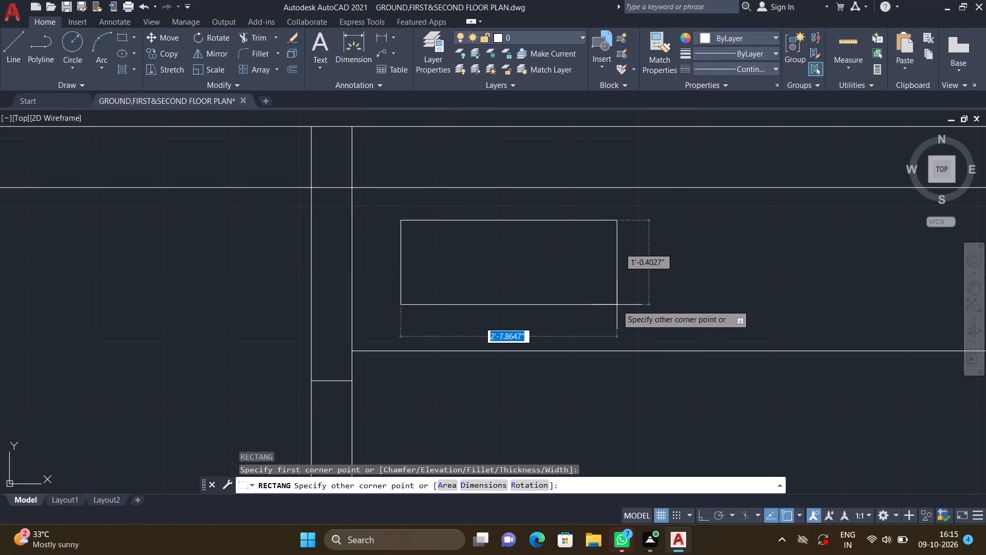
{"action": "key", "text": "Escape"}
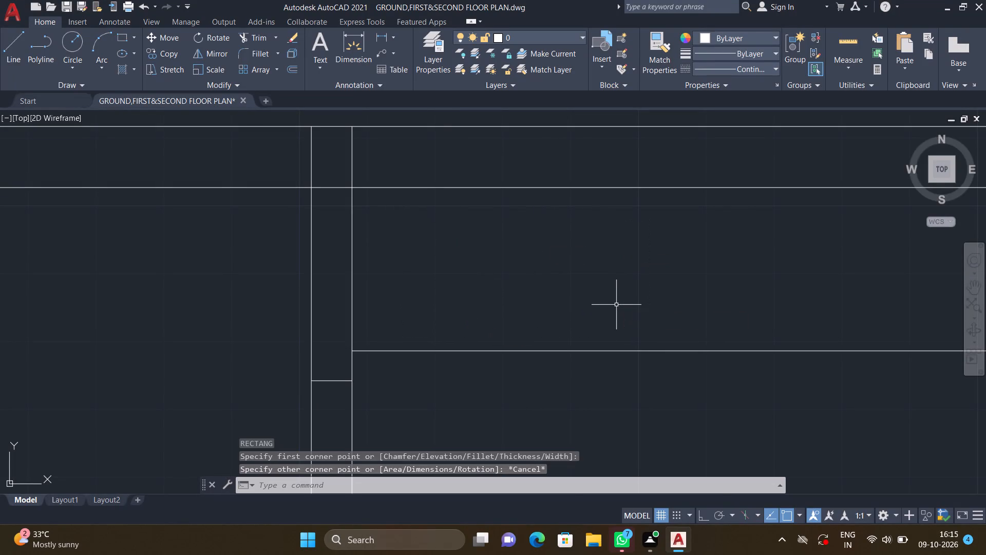
Draw a rectangle about 3'-3" by 1'-6" between the top wall and the new horizontal line, near the upper vertical partition.
{"action": "key", "text": "r"}
{"action": "type", "text": "EC"}
{"action": "key", "text": "Return"}
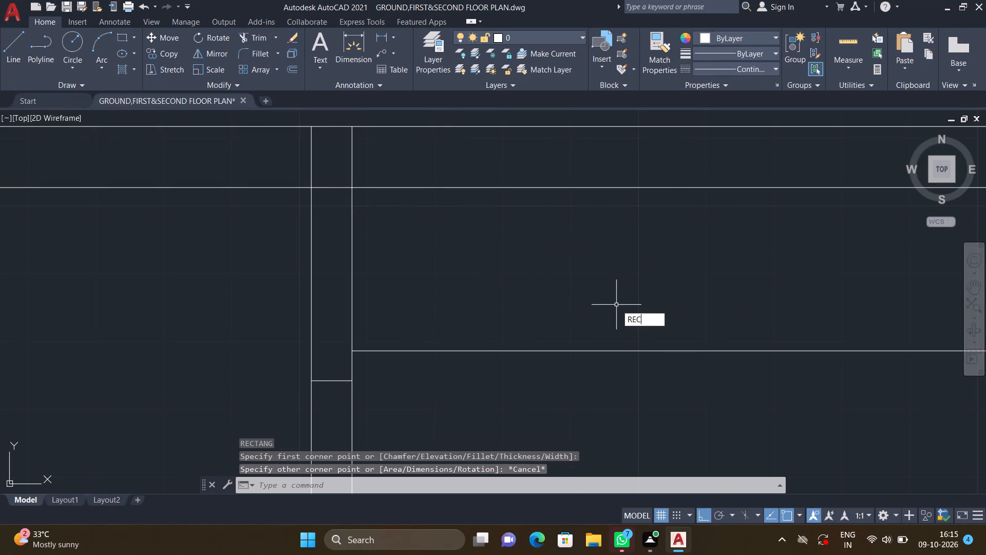
{"action": "double_click", "coordinate": [386, 207]}
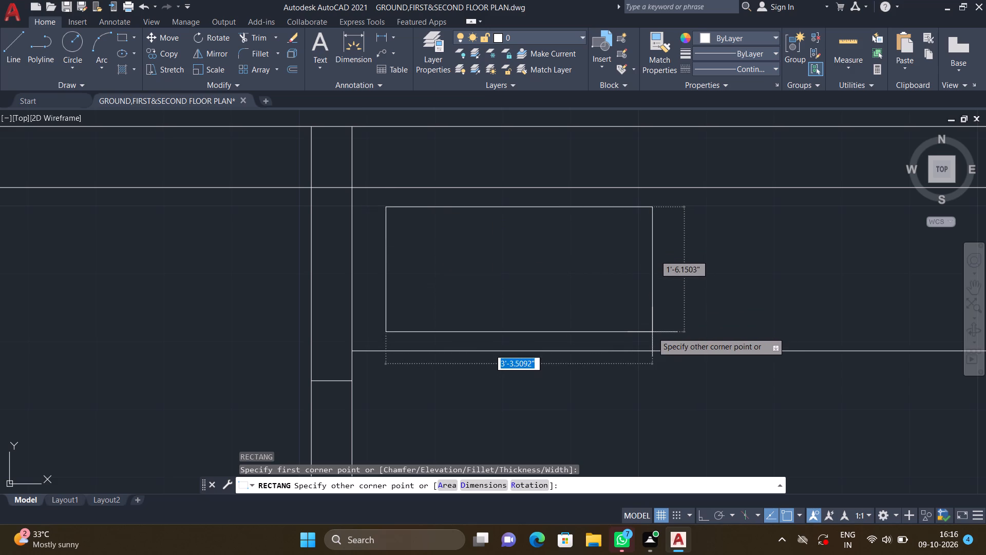
{"action": "left_click", "coordinate": [650, 329]}
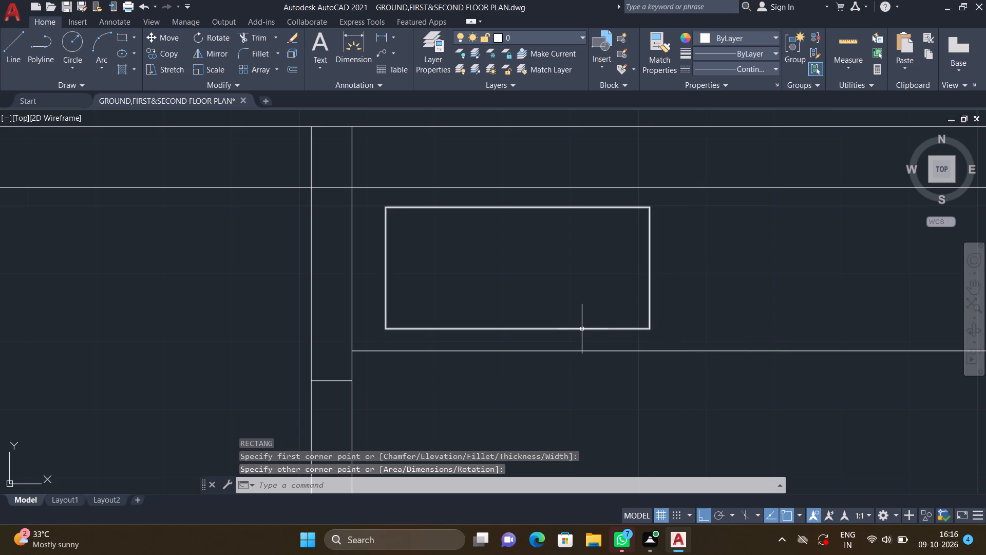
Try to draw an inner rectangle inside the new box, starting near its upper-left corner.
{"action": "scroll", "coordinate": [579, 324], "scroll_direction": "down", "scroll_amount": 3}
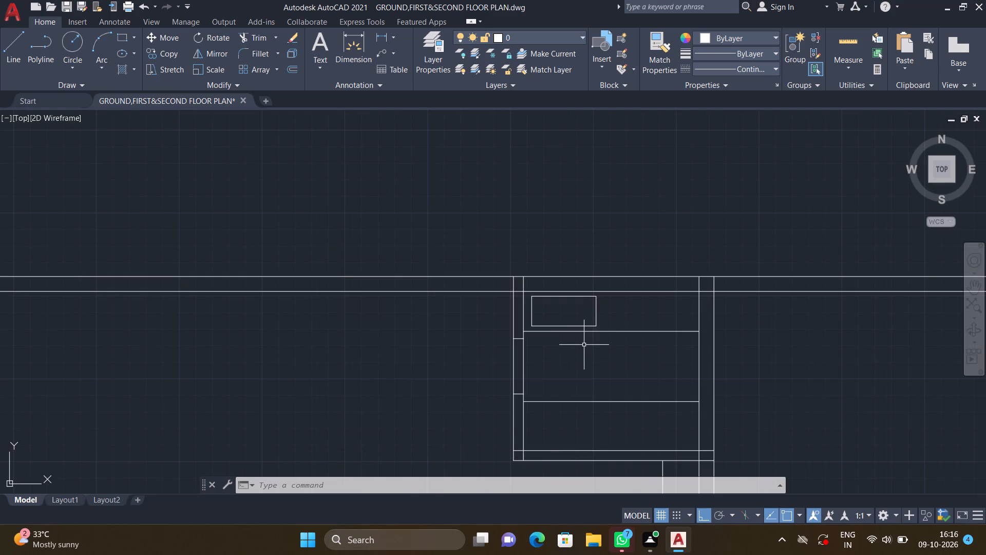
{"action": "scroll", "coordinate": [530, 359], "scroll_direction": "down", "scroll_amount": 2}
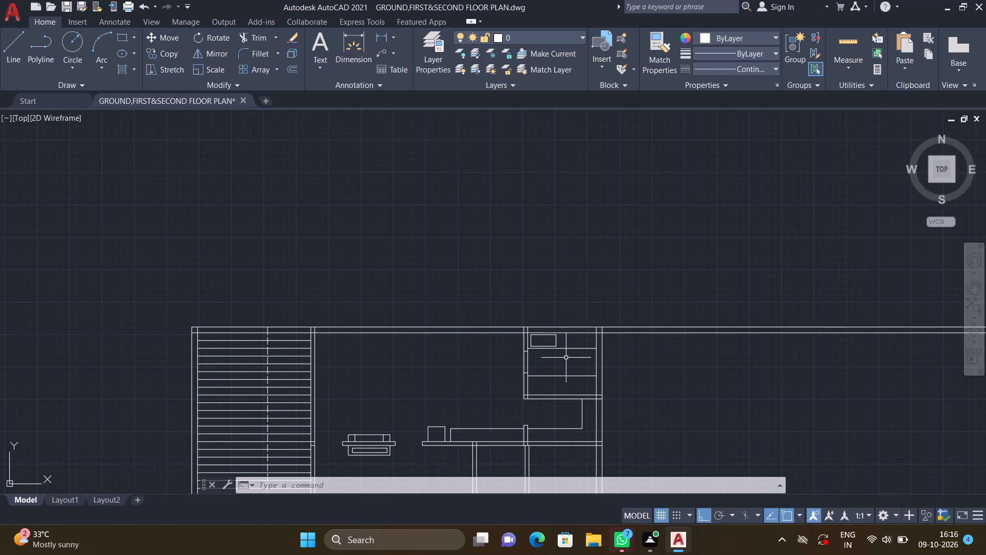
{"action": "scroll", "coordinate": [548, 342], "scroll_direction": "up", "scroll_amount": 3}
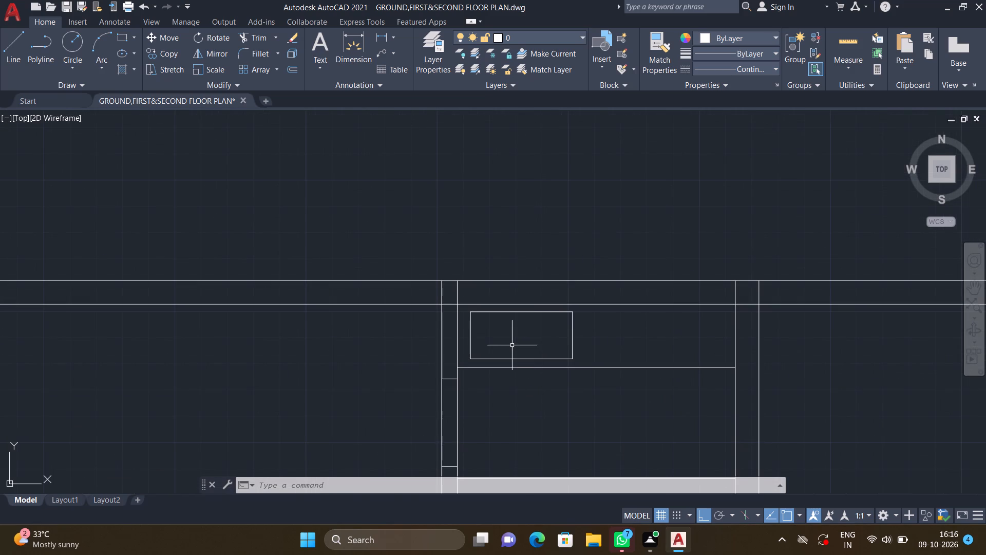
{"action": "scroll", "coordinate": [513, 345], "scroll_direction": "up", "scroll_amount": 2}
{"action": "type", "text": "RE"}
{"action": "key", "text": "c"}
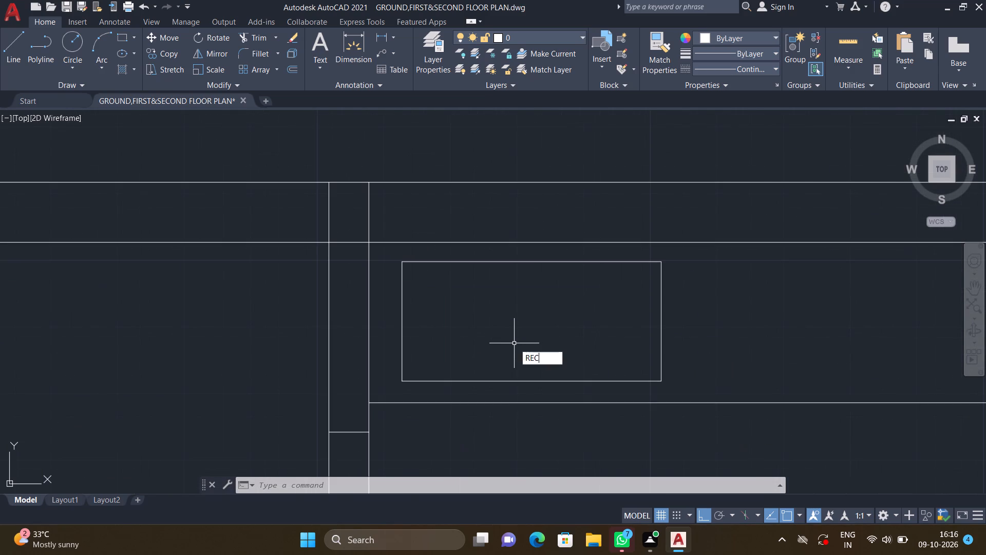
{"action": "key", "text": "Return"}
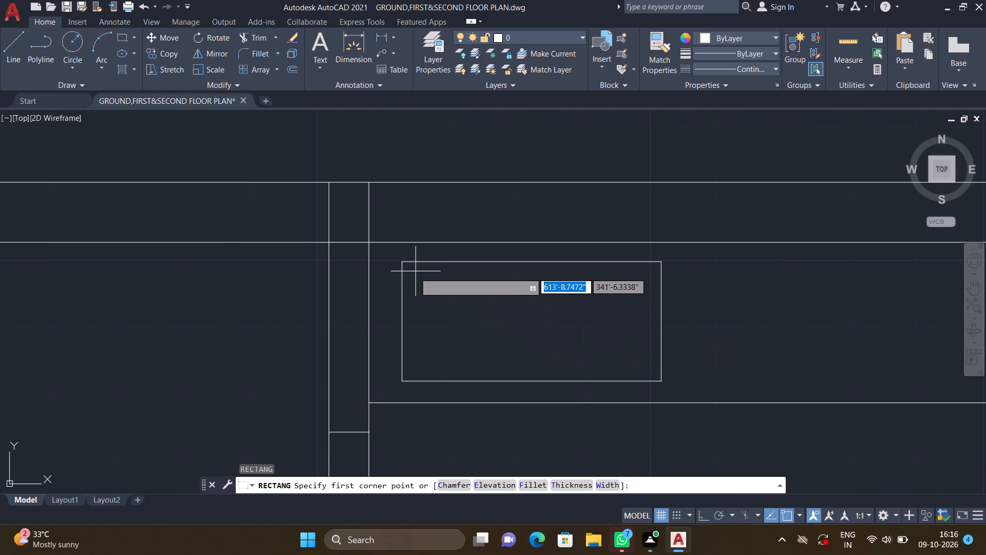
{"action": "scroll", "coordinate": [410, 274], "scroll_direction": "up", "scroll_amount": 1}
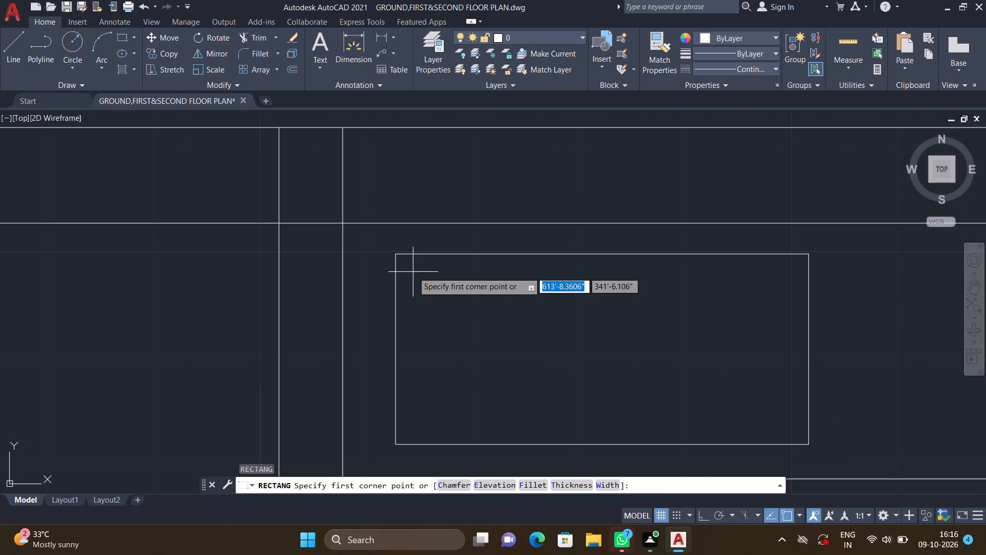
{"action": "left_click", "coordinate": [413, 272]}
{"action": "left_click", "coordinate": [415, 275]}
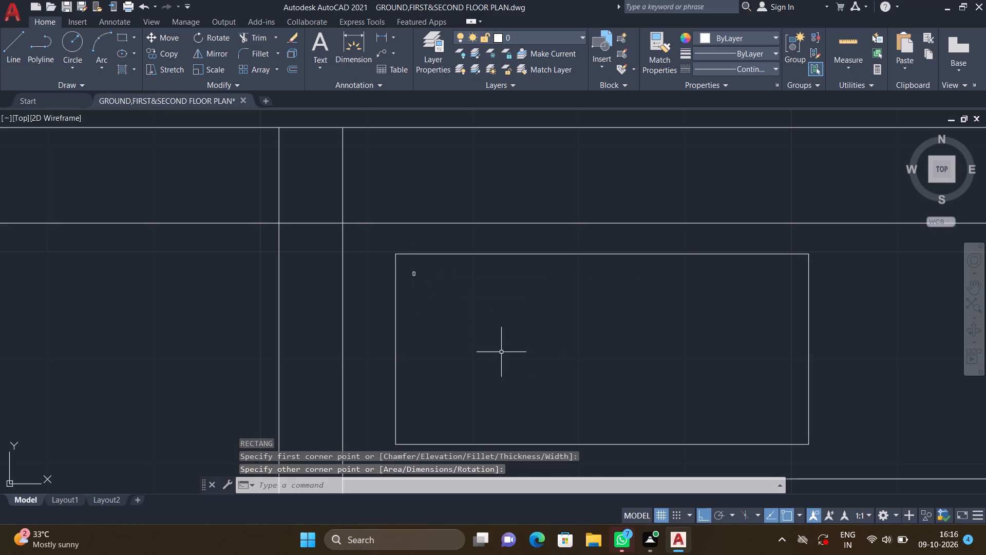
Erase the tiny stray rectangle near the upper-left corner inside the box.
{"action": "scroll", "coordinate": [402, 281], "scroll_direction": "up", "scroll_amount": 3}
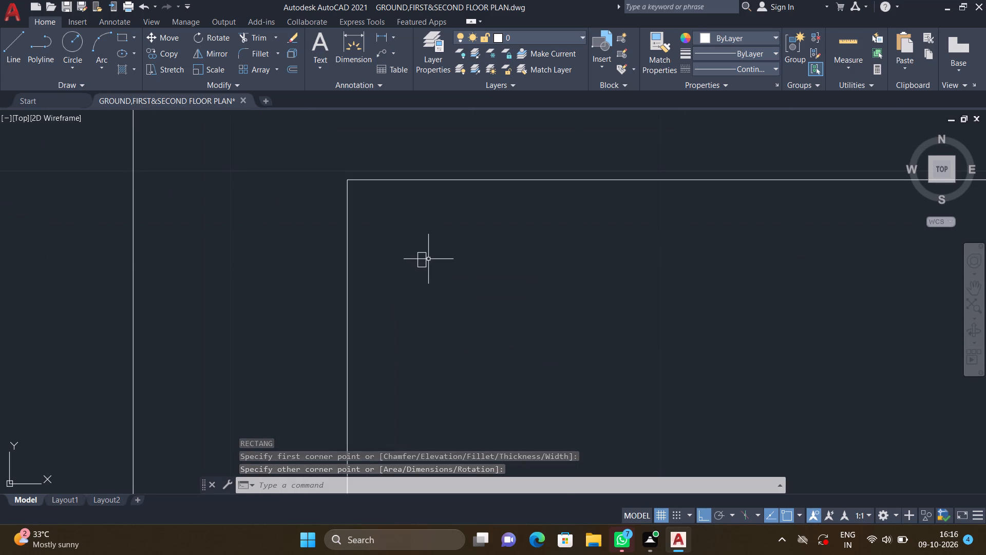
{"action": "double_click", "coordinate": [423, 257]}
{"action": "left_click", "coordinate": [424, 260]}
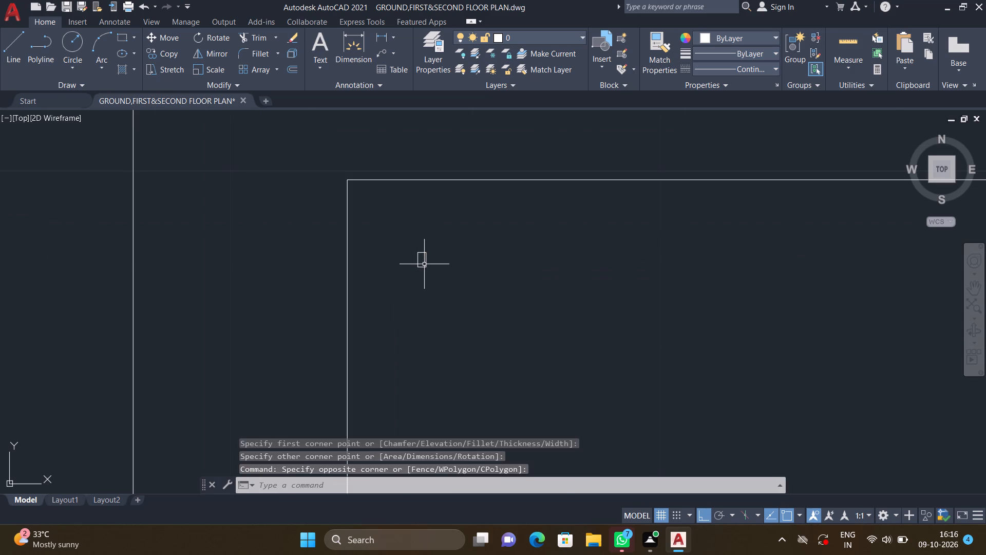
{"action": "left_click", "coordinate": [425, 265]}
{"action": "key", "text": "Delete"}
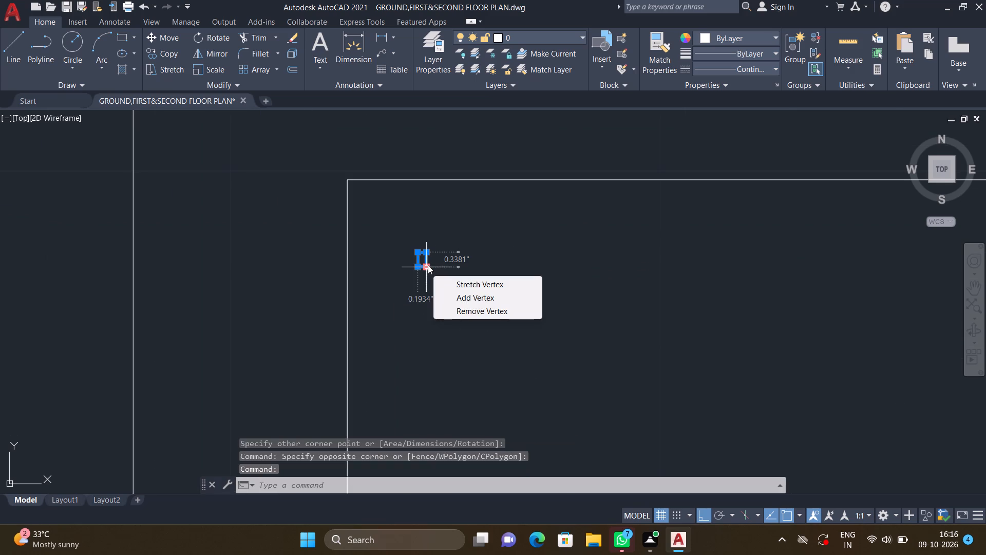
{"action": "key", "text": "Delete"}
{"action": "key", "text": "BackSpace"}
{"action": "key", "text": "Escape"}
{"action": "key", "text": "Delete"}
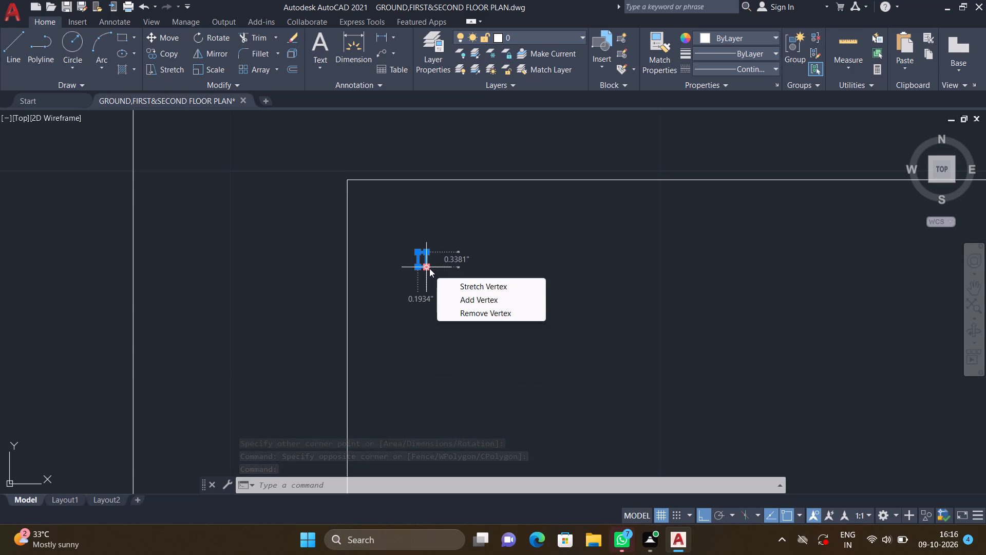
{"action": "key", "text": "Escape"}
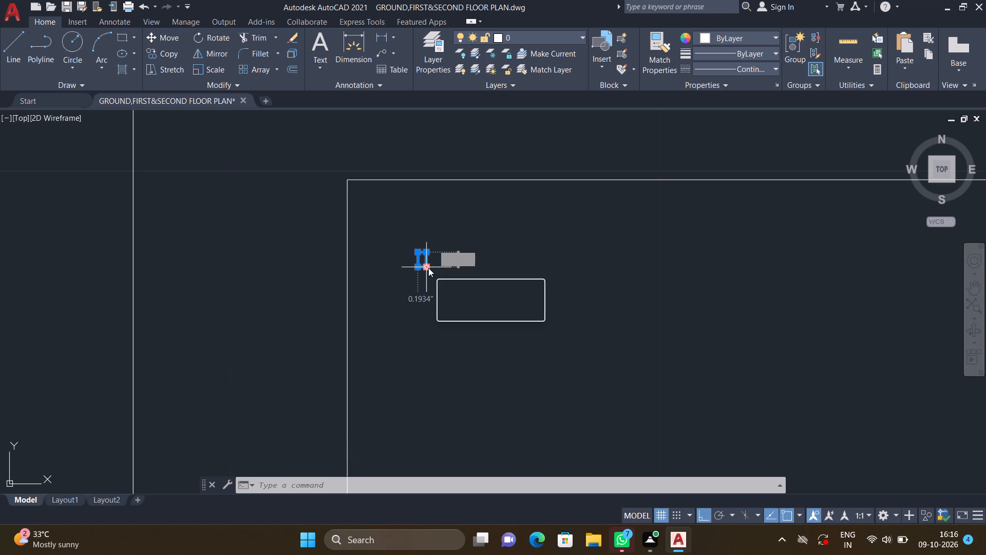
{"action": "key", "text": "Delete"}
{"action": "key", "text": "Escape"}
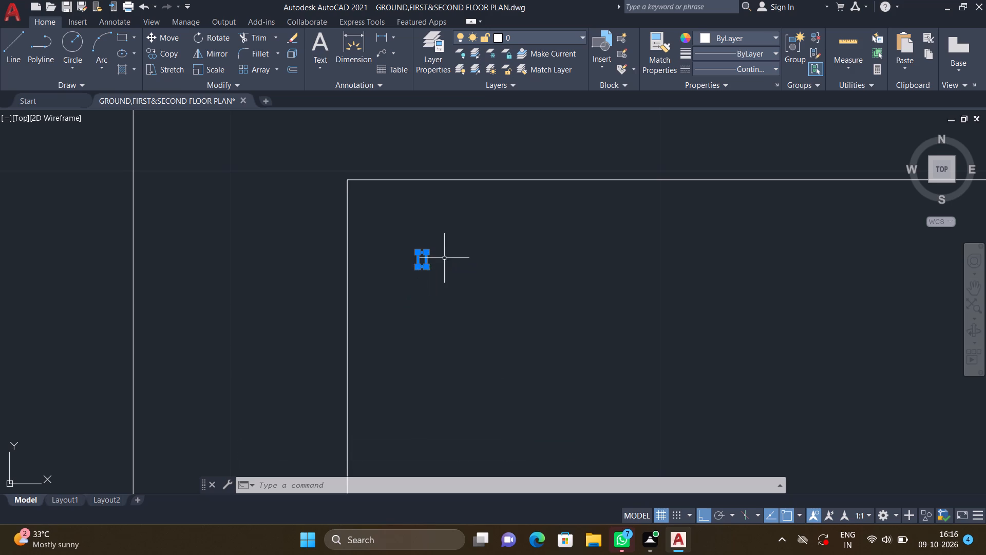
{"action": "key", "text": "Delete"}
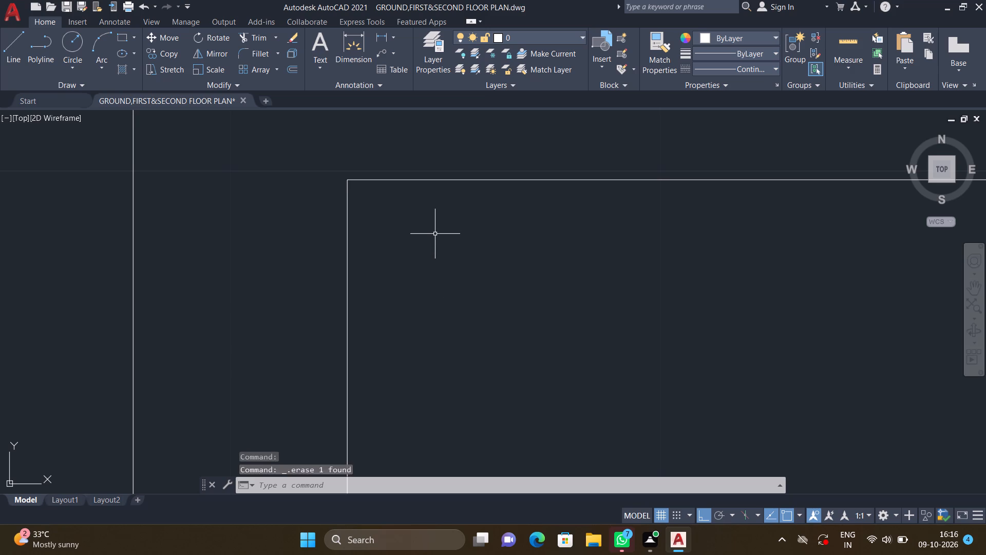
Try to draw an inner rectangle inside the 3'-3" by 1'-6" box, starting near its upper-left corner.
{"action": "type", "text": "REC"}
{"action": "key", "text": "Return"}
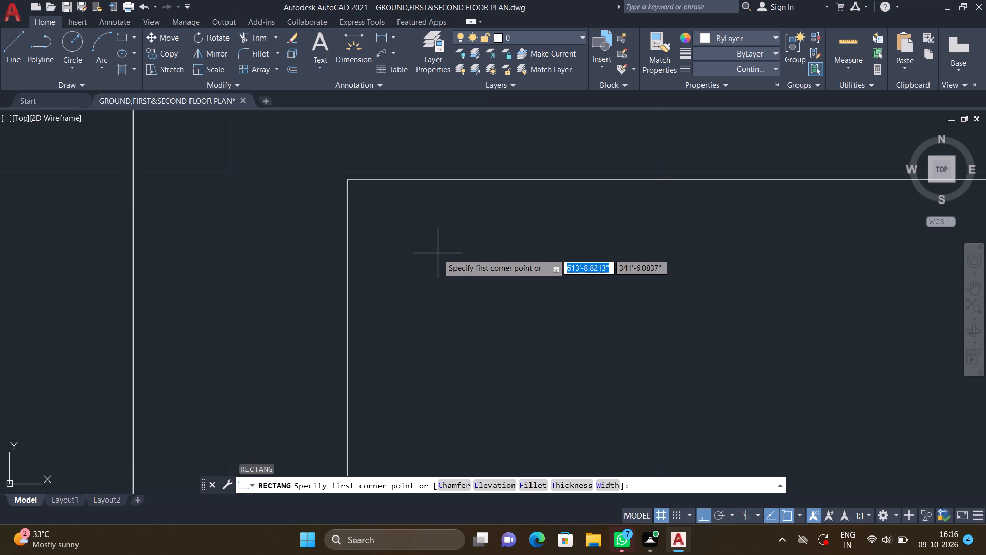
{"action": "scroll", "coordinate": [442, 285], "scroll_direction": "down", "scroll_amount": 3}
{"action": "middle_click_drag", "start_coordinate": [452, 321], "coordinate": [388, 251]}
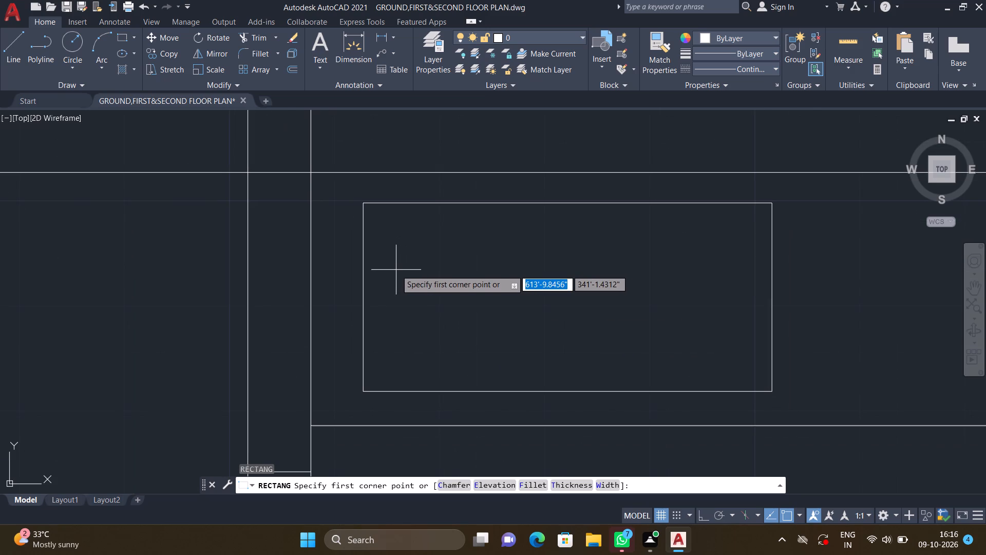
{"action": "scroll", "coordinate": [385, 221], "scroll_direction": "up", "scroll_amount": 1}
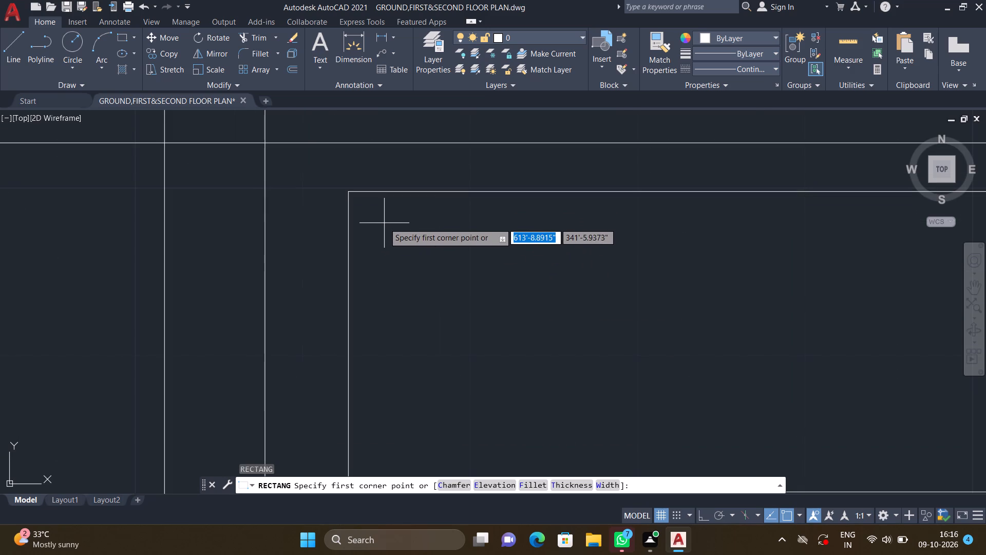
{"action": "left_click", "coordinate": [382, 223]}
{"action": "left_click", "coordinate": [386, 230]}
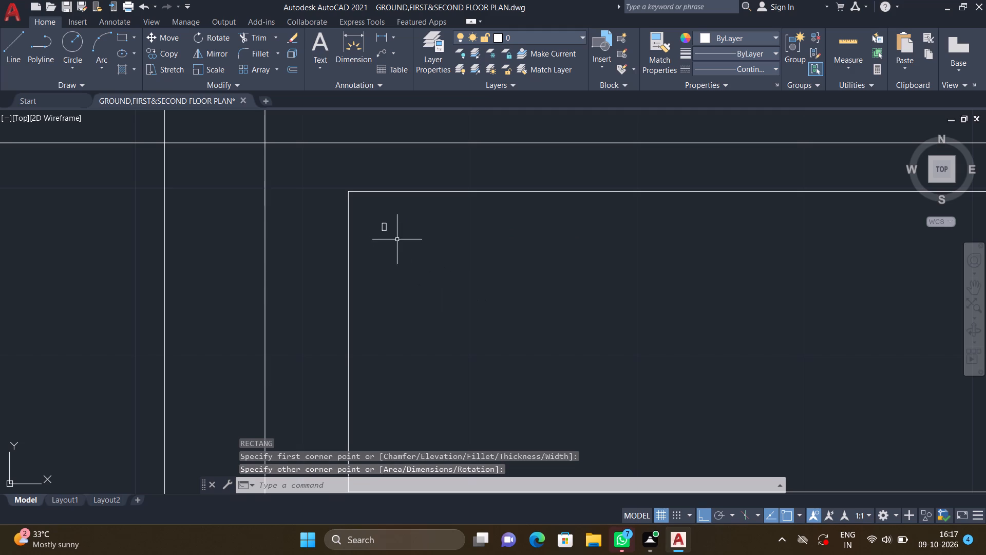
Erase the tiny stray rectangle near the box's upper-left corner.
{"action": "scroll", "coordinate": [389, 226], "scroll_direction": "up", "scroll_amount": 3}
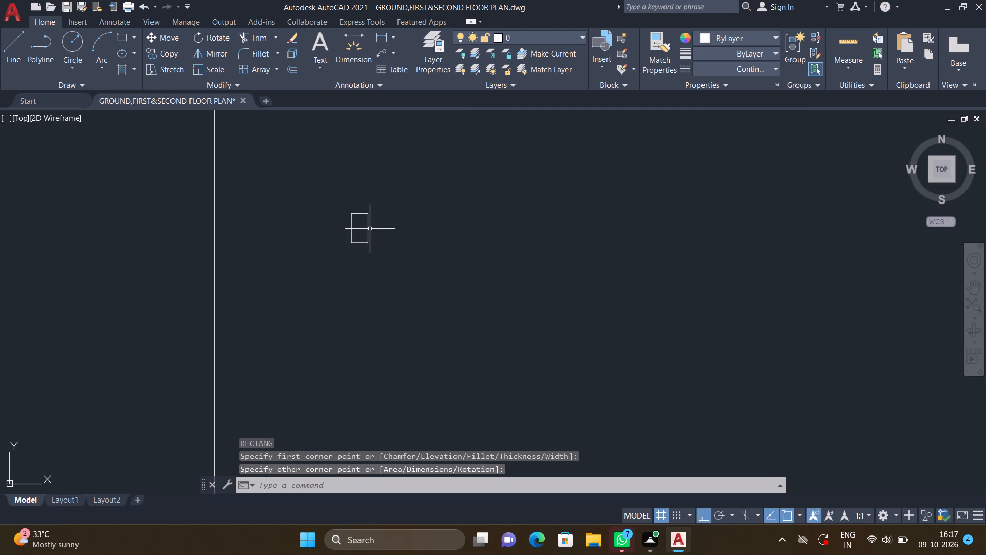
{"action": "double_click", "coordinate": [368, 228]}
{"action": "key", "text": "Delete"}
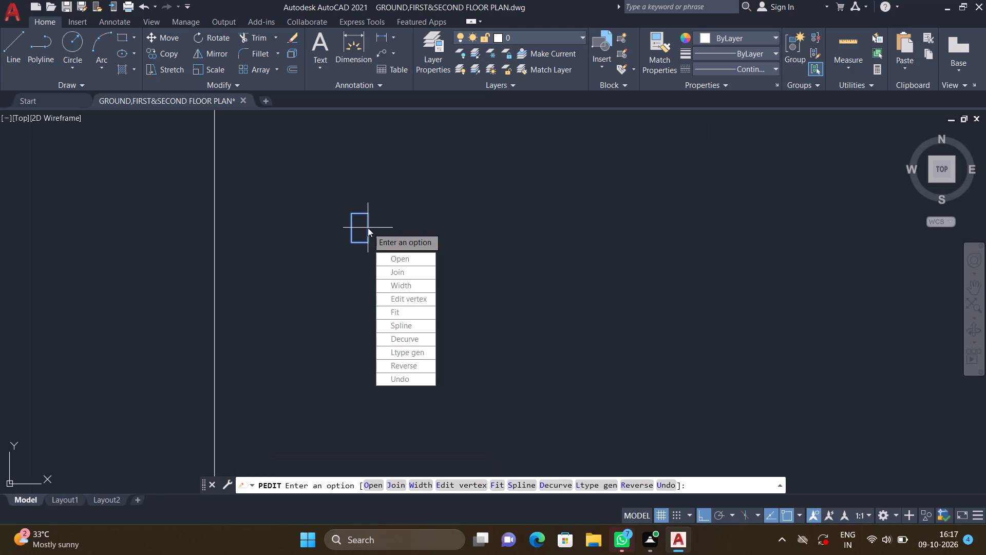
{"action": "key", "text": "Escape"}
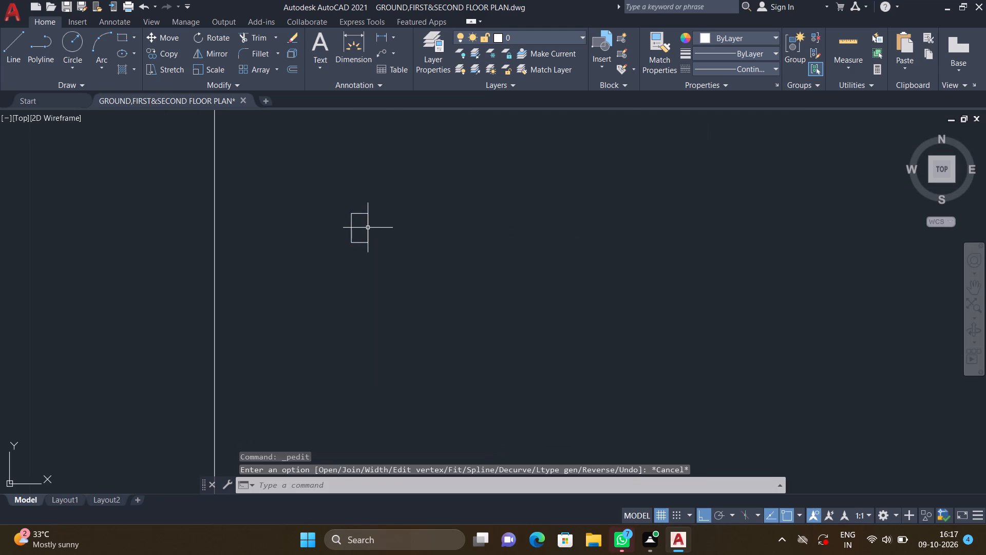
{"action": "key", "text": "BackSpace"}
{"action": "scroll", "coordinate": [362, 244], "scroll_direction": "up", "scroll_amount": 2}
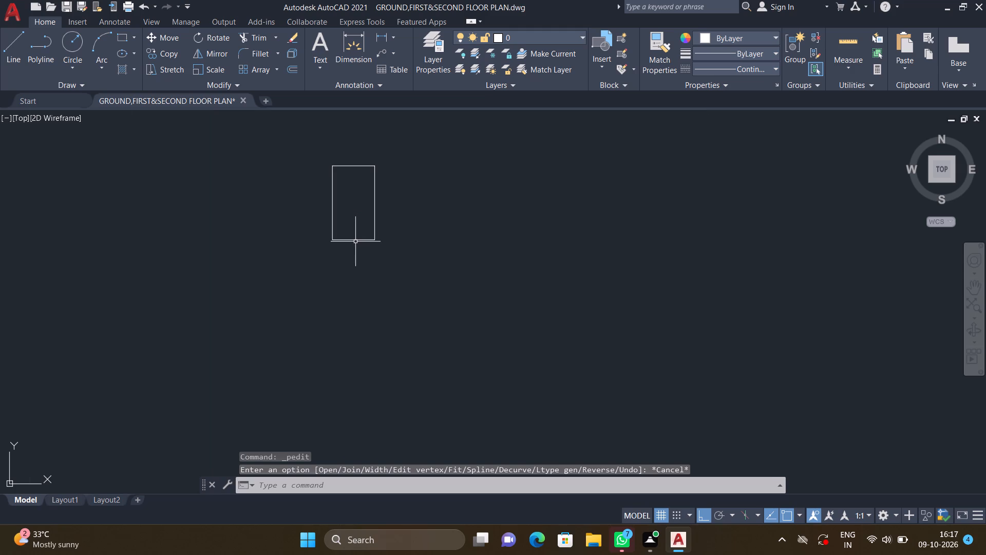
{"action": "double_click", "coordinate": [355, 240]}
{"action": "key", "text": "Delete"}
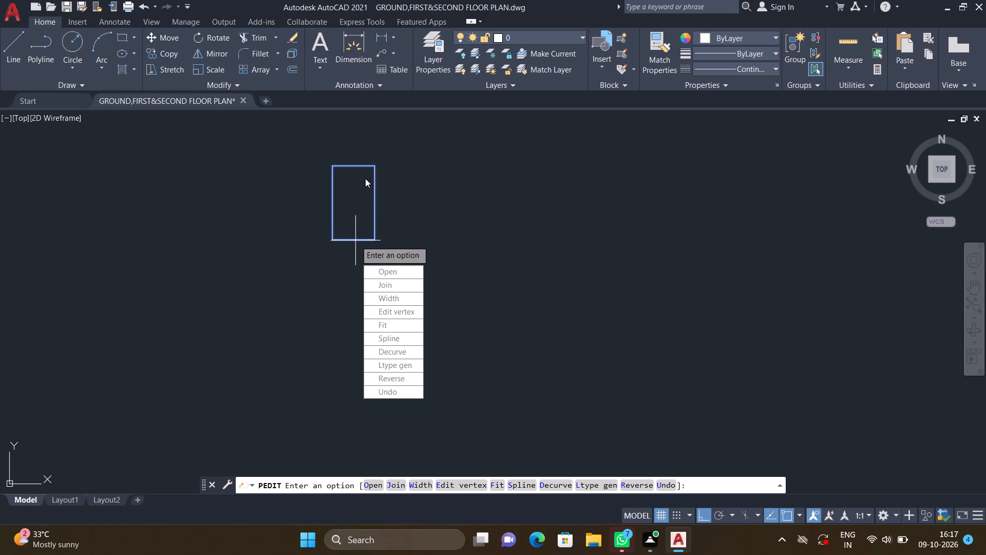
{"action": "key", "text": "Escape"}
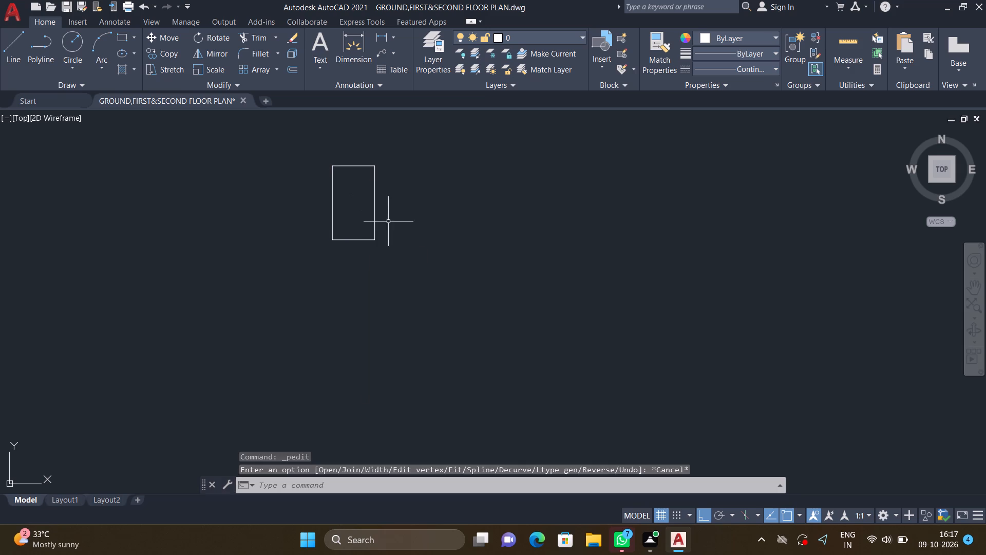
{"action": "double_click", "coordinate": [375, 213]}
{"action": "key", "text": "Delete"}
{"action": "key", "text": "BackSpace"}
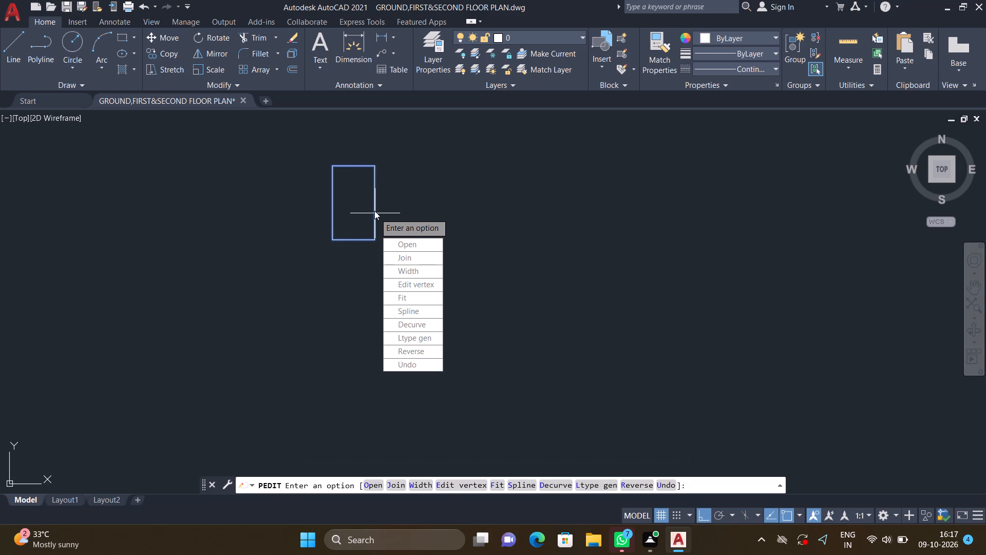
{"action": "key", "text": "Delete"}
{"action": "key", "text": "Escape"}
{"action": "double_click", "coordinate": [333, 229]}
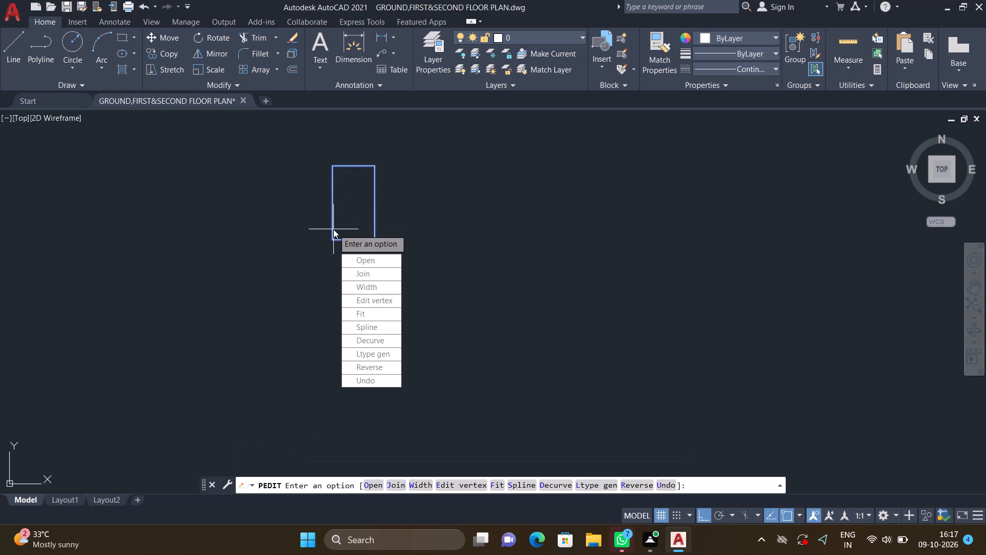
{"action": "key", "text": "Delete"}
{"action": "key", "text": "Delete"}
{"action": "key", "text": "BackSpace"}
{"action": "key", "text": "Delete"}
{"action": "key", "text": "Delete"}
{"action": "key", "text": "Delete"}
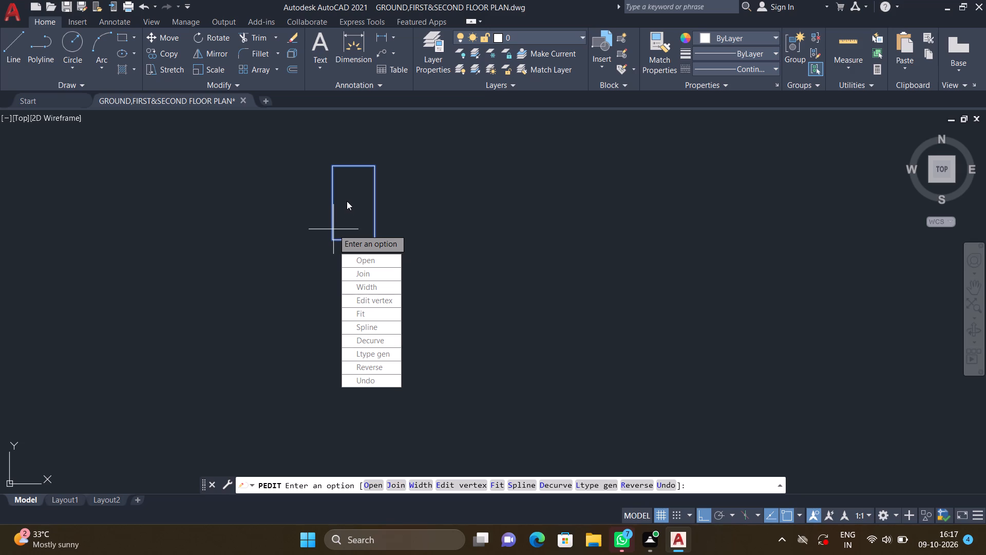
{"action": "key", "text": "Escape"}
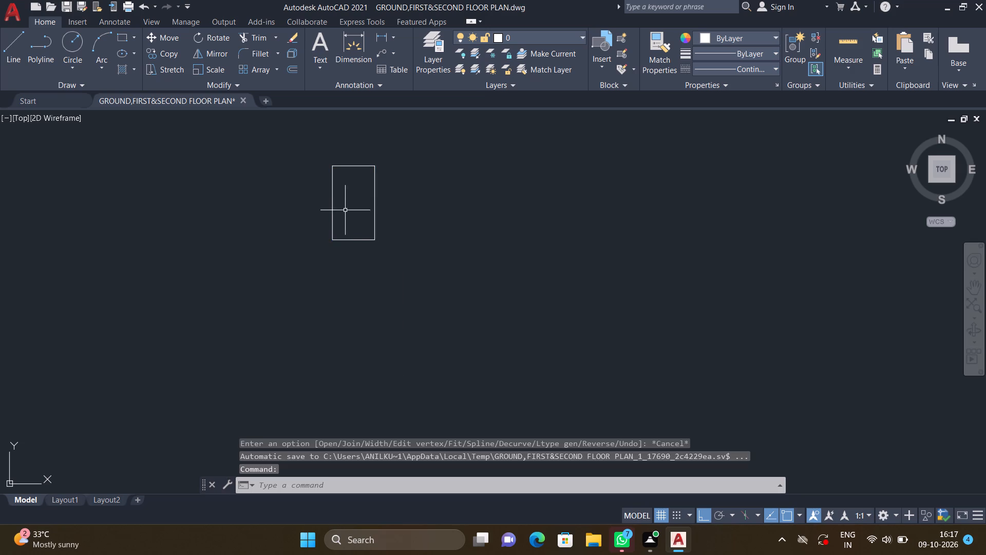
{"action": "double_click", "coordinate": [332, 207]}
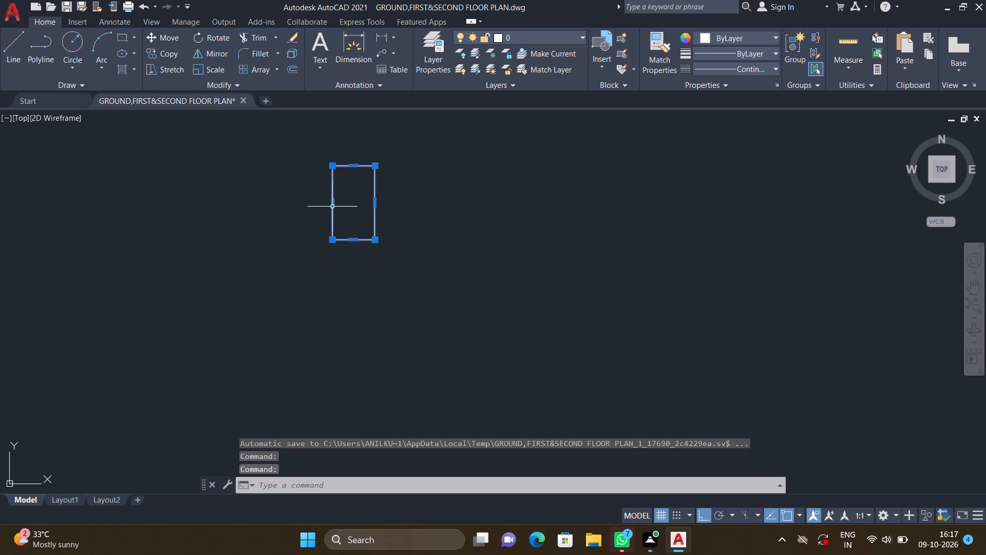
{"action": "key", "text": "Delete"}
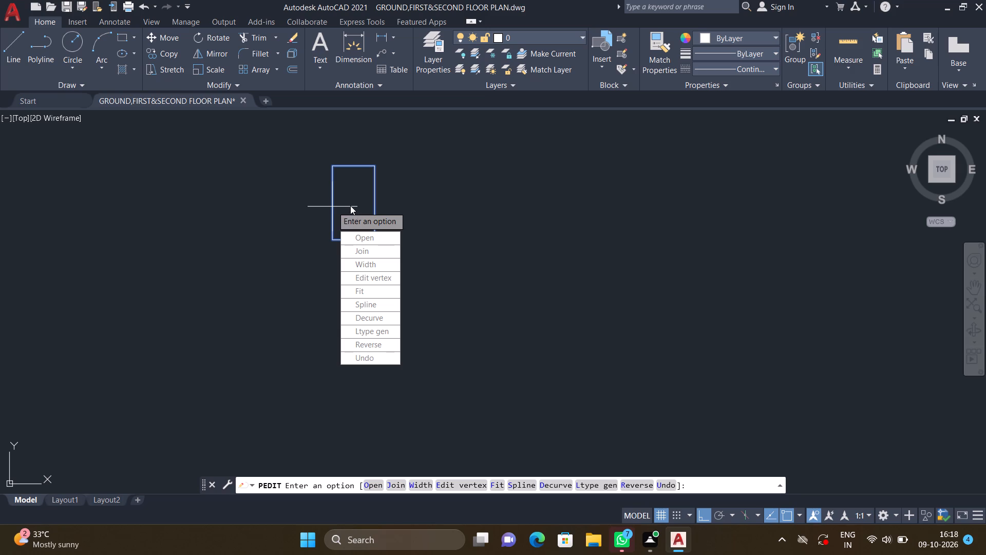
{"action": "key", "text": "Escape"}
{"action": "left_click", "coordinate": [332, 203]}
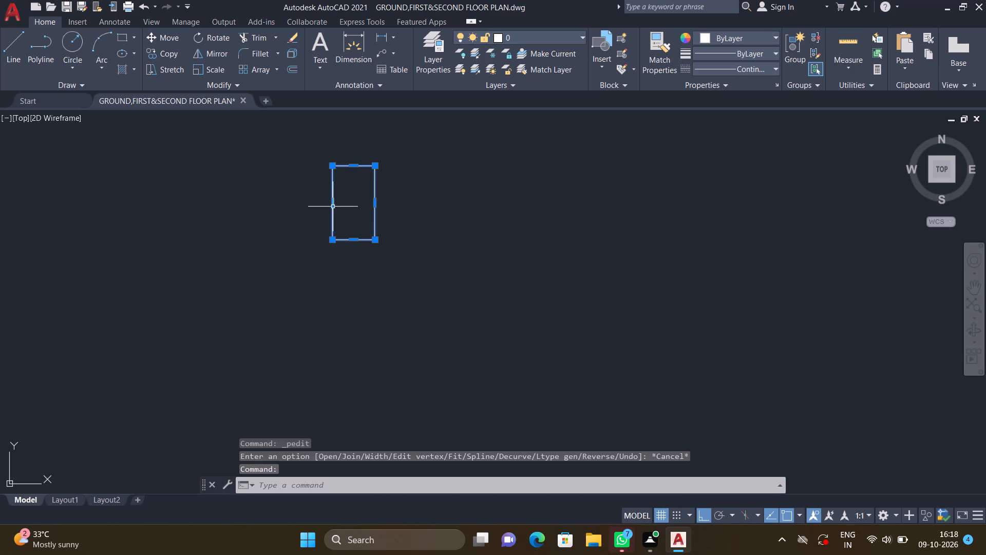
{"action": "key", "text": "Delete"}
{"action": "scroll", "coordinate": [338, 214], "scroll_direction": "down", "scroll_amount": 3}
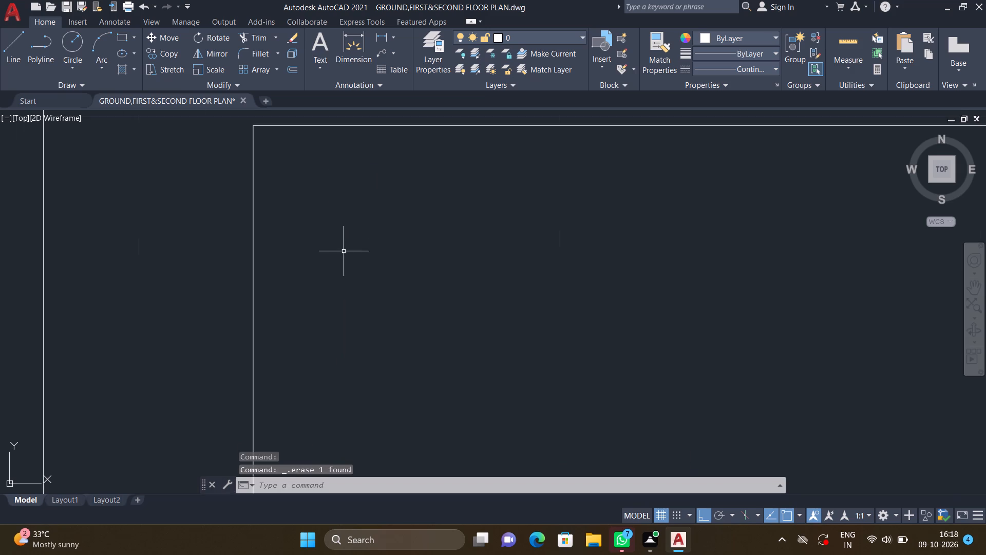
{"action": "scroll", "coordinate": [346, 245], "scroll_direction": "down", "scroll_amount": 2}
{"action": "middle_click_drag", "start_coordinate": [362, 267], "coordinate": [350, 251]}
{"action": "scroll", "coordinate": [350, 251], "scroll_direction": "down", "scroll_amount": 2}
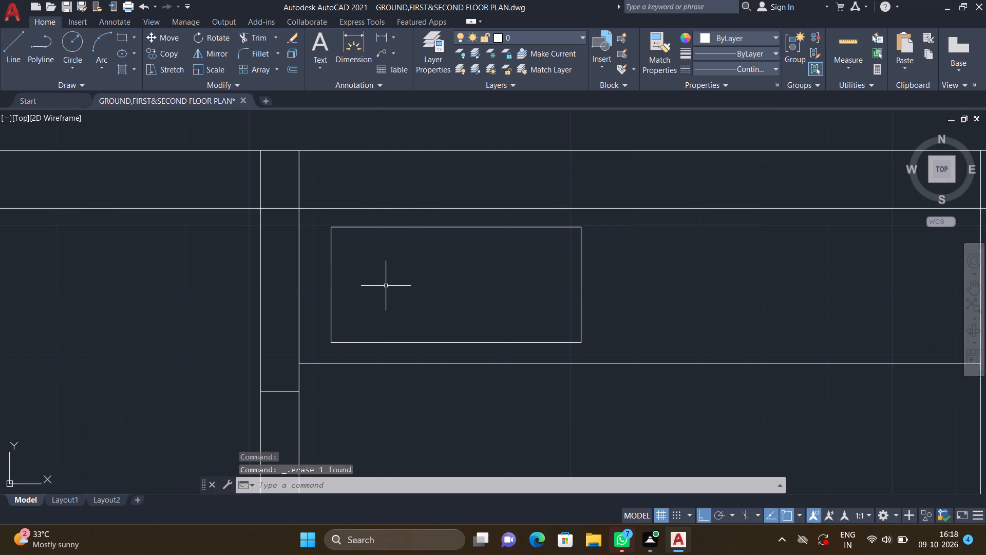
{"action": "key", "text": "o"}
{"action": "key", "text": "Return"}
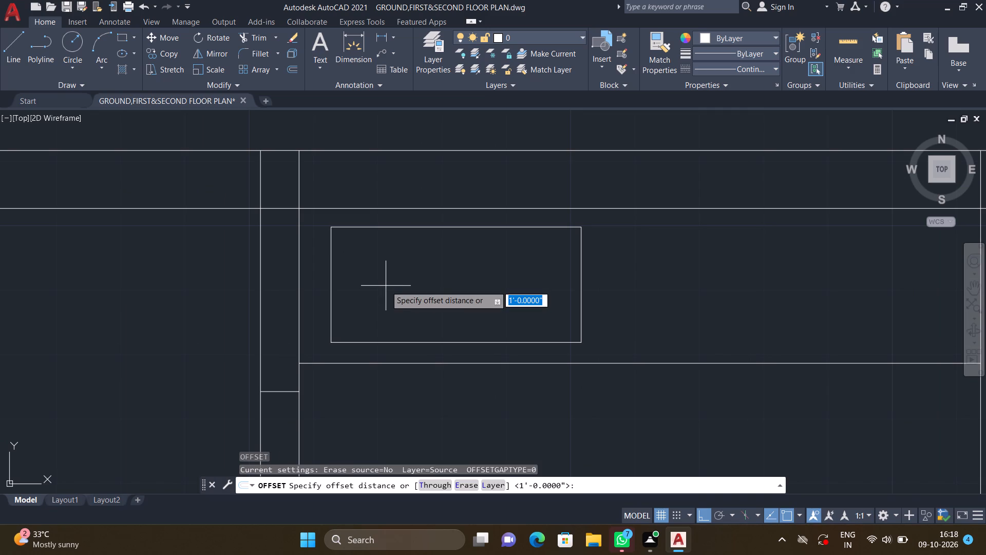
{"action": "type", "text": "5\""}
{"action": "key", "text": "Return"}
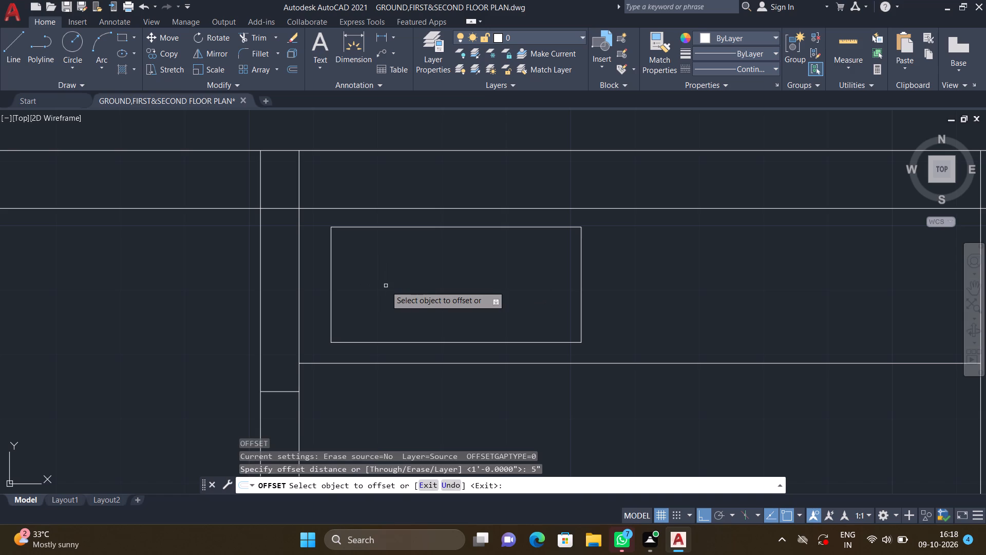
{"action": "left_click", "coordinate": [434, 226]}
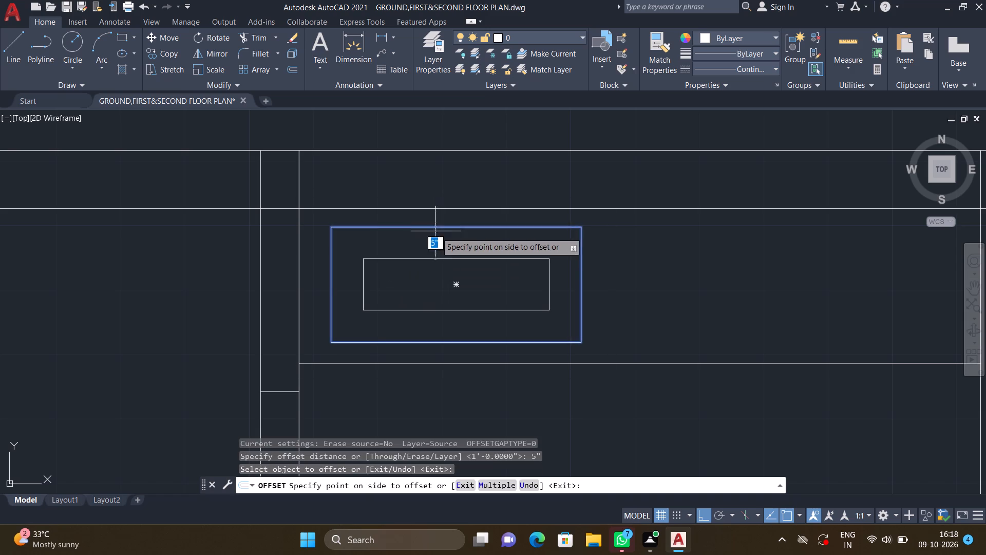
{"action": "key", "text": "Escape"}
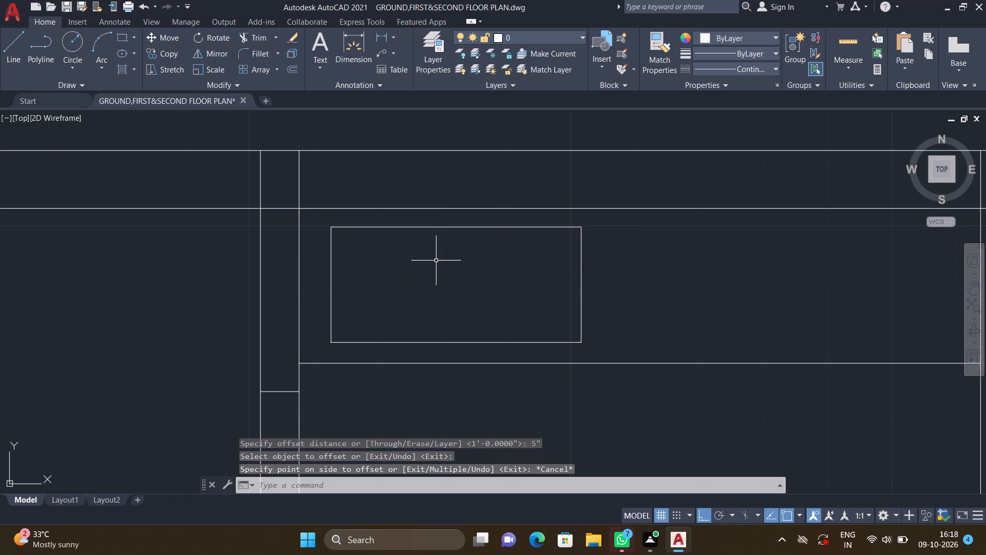
Offset the box 2" inward to form an inner rectangle.
{"action": "key", "text": "o"}
{"action": "key", "text": "Return"}
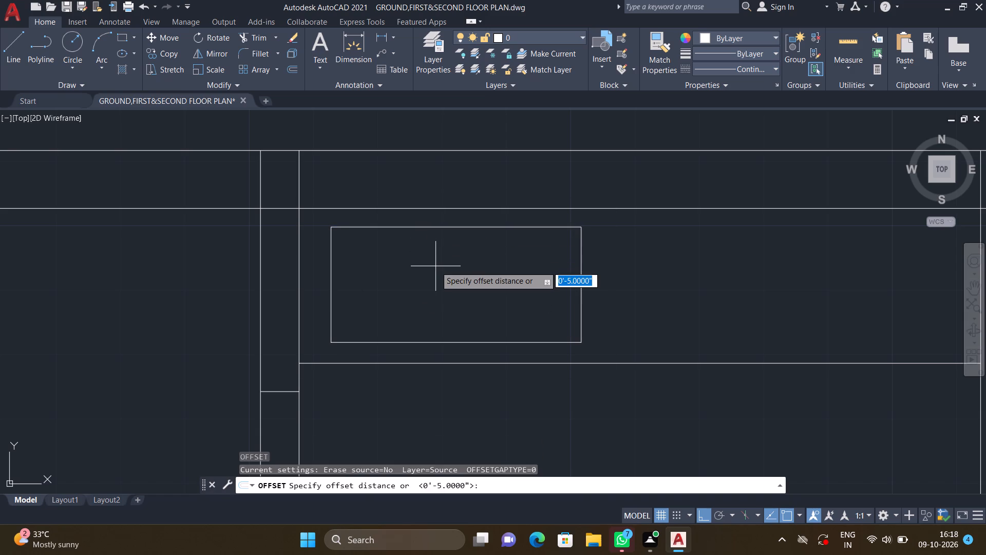
{"action": "type", "text": "2\""}
{"action": "key", "text": "Return"}
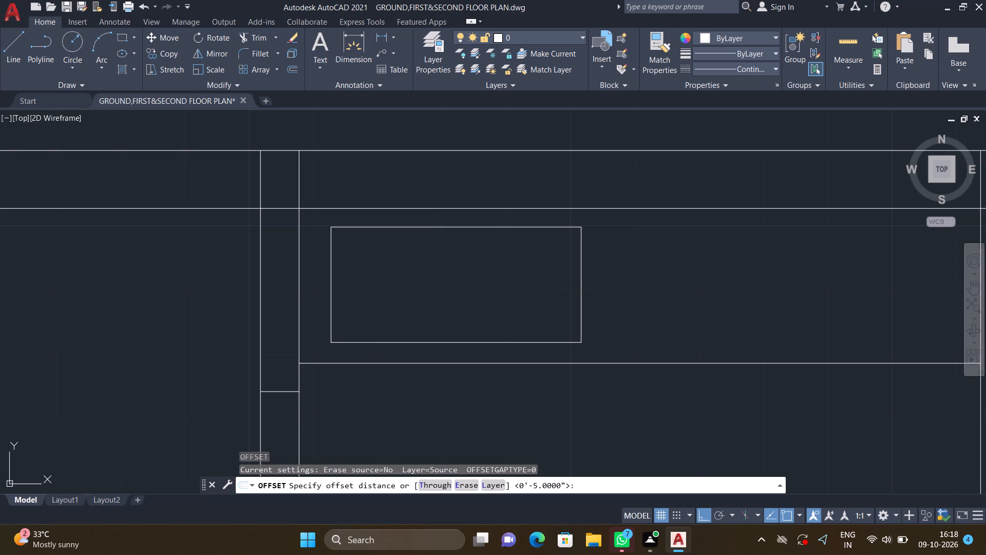
{"action": "double_click", "coordinate": [445, 228]}
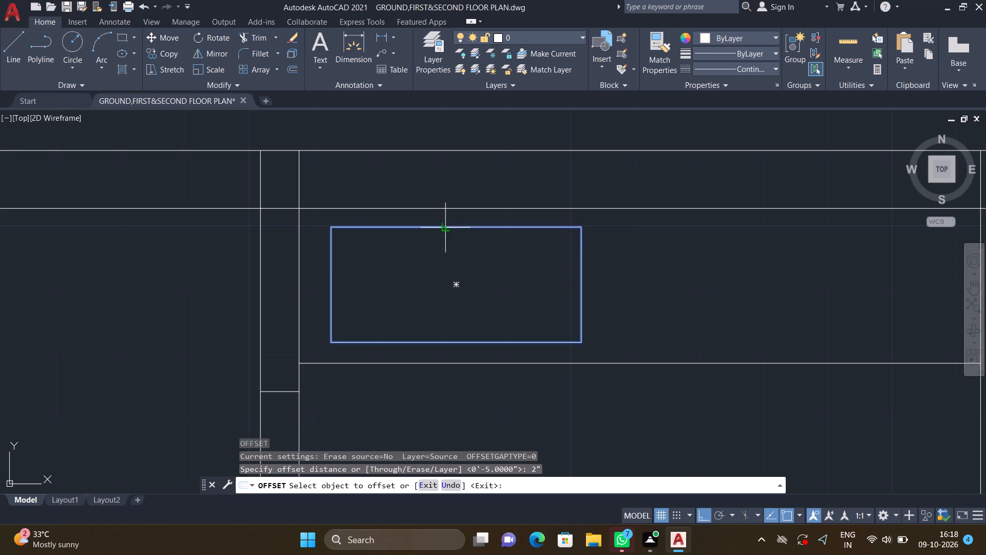
{"action": "double_click", "coordinate": [452, 268]}
{"action": "key", "text": "Return"}
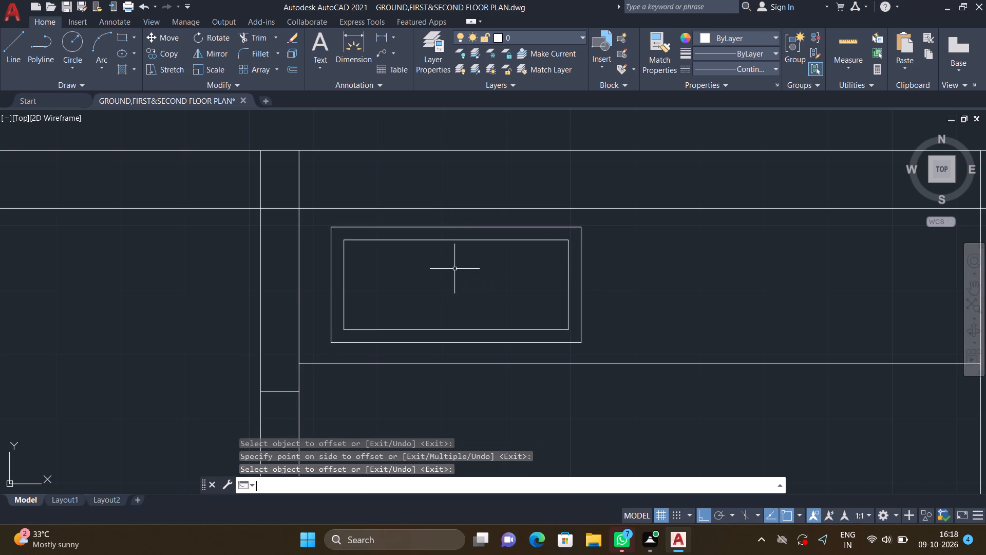
Fillet the two upper corners of the inner rectangle with a 2.5" radius.
{"action": "key", "text": "f"}
{"action": "key", "text": "Return"}
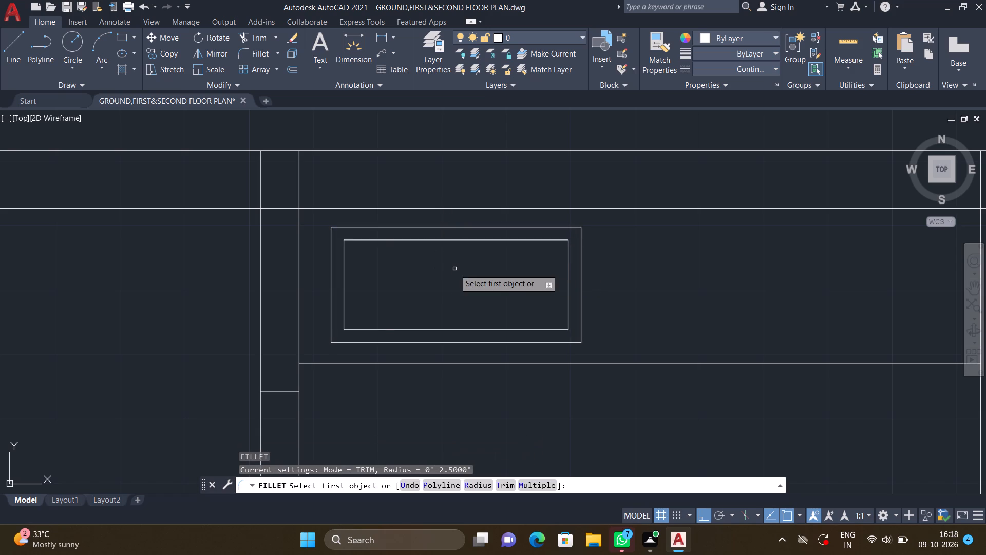
{"action": "double_click", "coordinate": [345, 251]}
{"action": "left_click", "coordinate": [352, 239]}
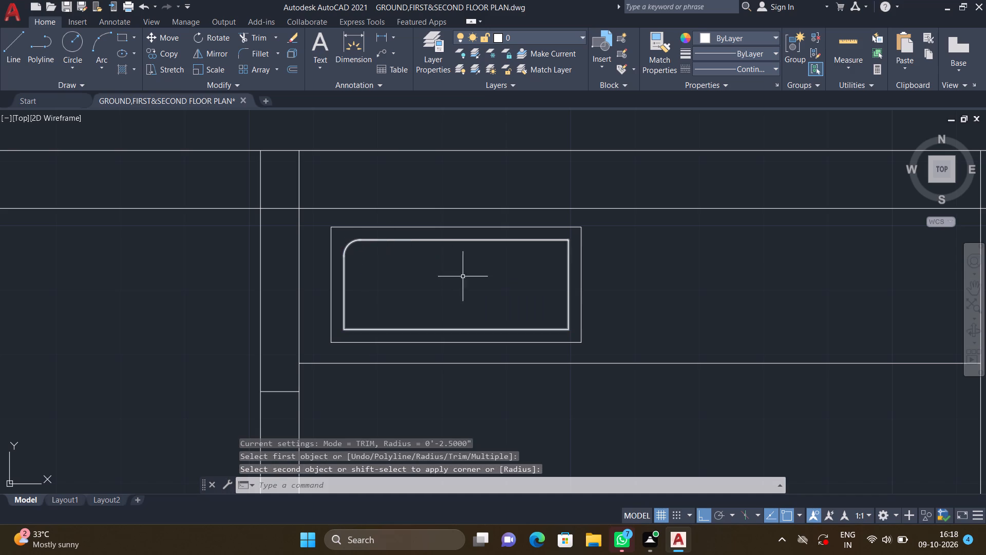
{"action": "key", "text": "space"}
{"action": "scroll", "coordinate": [571, 244], "scroll_direction": "up", "scroll_amount": 1}
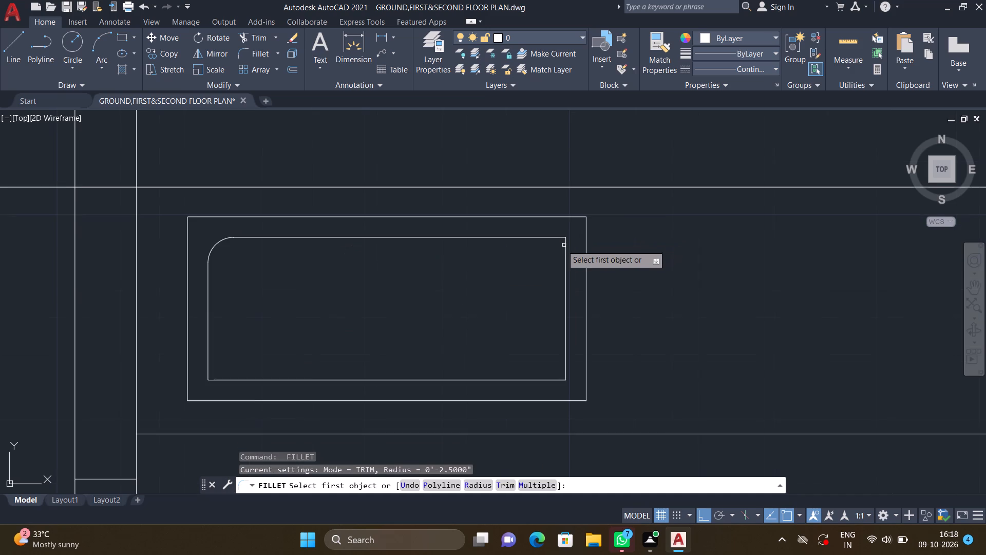
{"action": "double_click", "coordinate": [551, 237]}
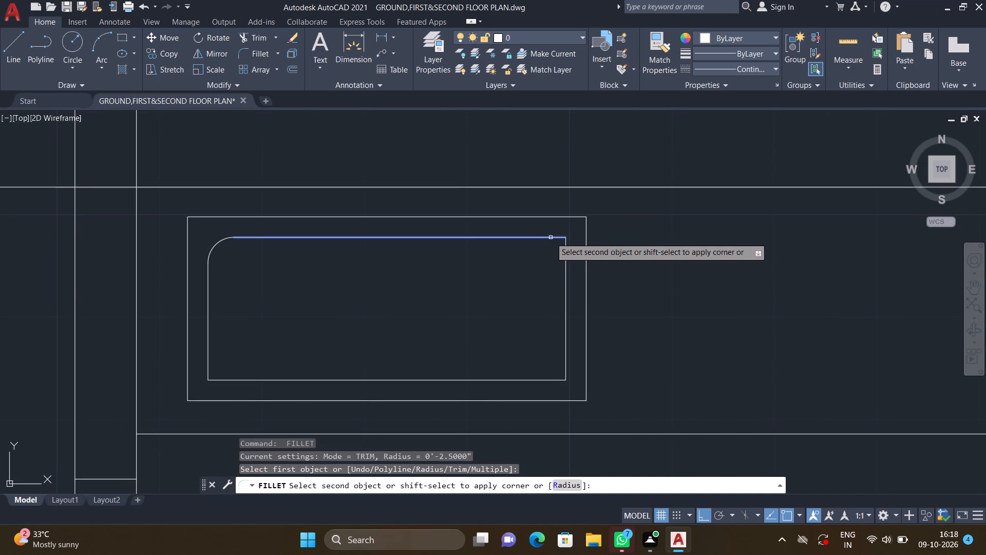
{"action": "left_click", "coordinate": [566, 260]}
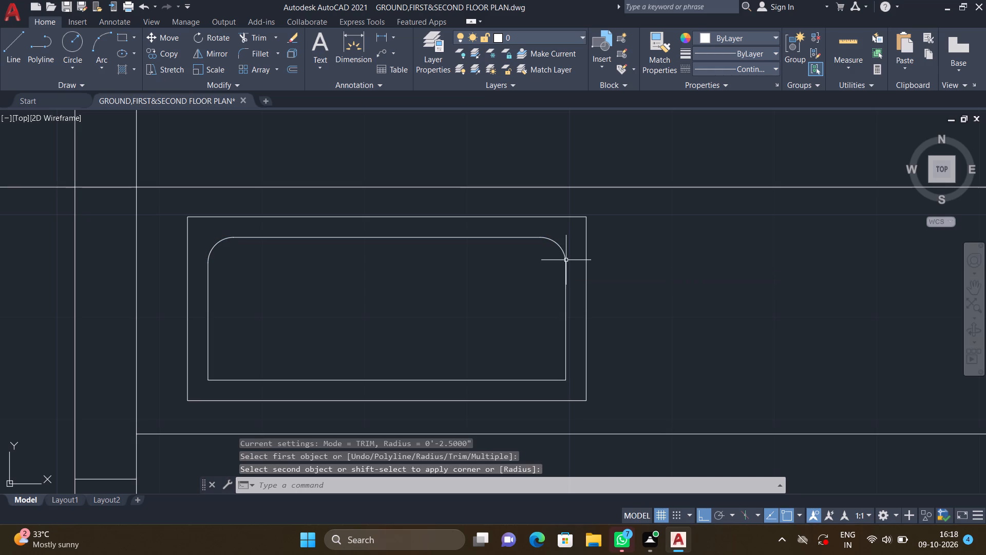
Fillet the two lower corners of the inner rectangle with a 2.5" radius.
{"action": "middle_click_drag", "start_coordinate": [386, 341], "coordinate": [428, 291]}
{"action": "key", "text": "space"}
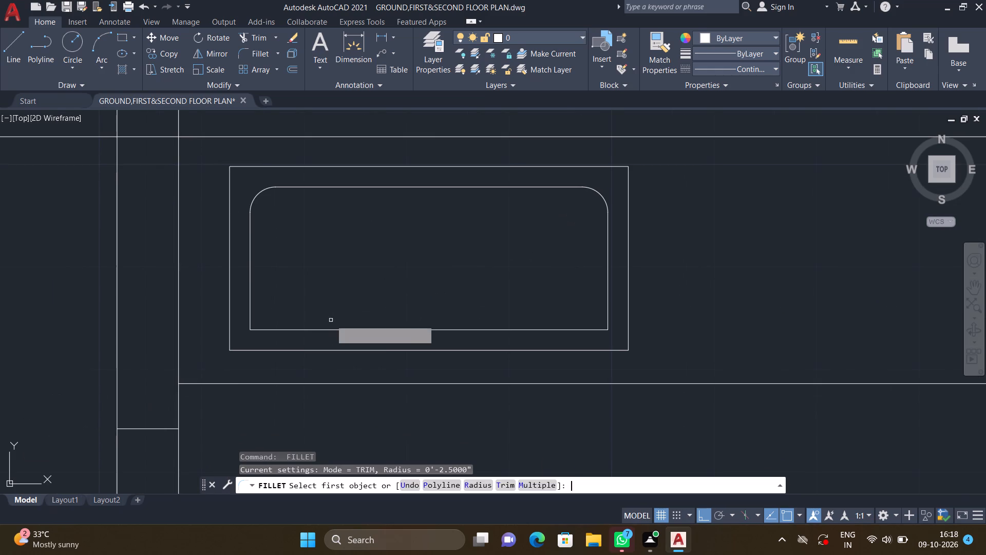
{"action": "left_click", "coordinate": [250, 299]}
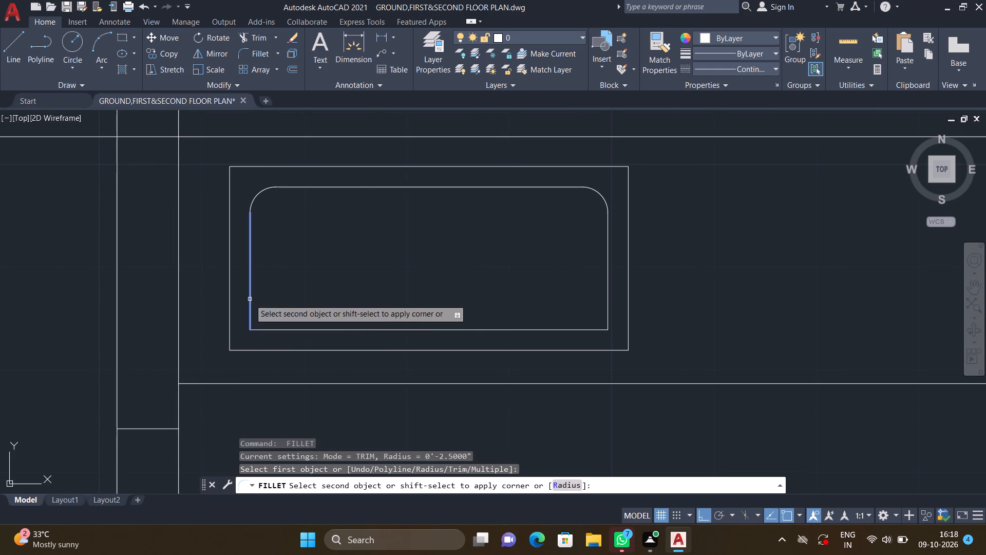
{"action": "left_click", "coordinate": [271, 330]}
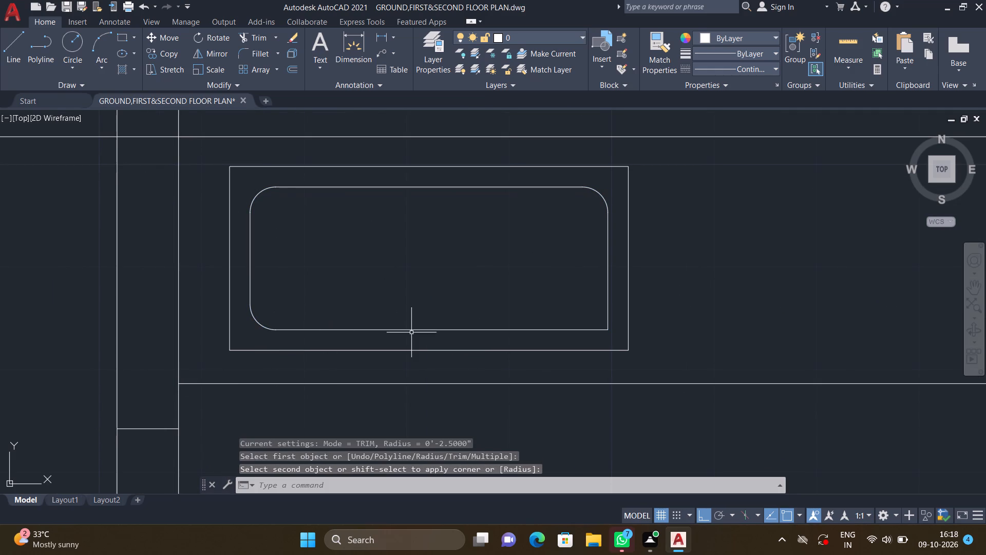
{"action": "scroll", "coordinate": [412, 332], "scroll_direction": "down", "scroll_amount": 1}
{"action": "middle_click_drag", "start_coordinate": [462, 314], "coordinate": [427, 304]}
{"action": "key", "text": "space"}
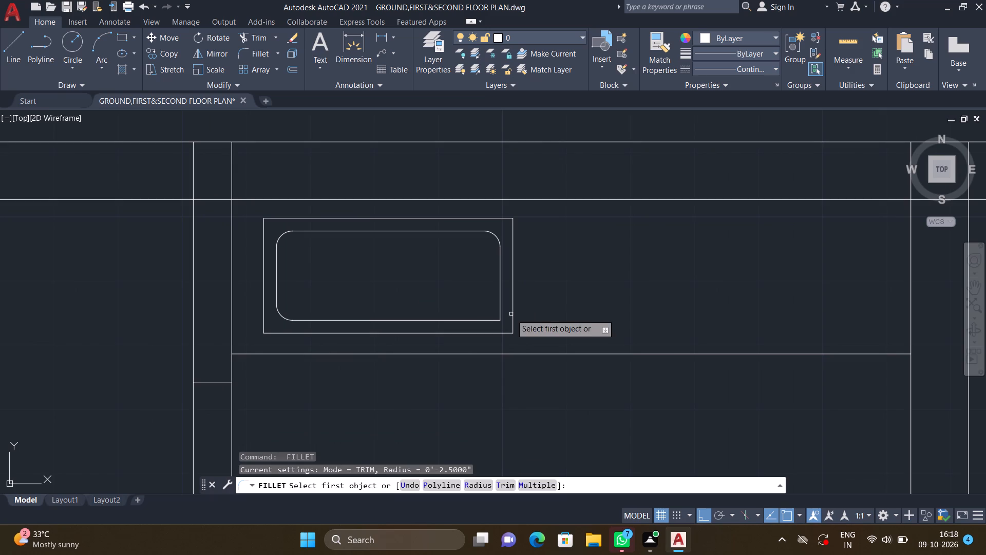
{"action": "scroll", "coordinate": [496, 322], "scroll_direction": "up", "scroll_amount": 1}
{"action": "left_click", "coordinate": [493, 320]}
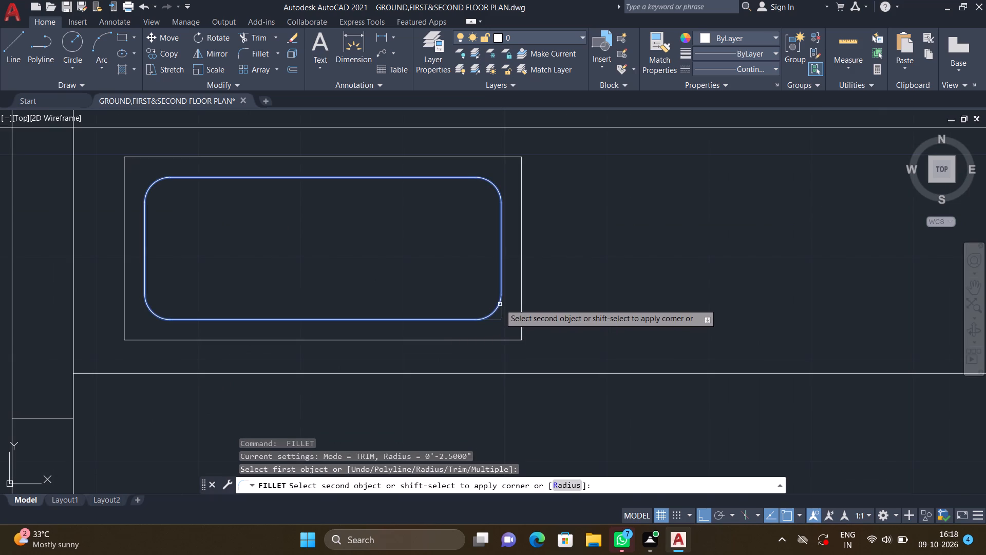
{"action": "left_click", "coordinate": [500, 303]}
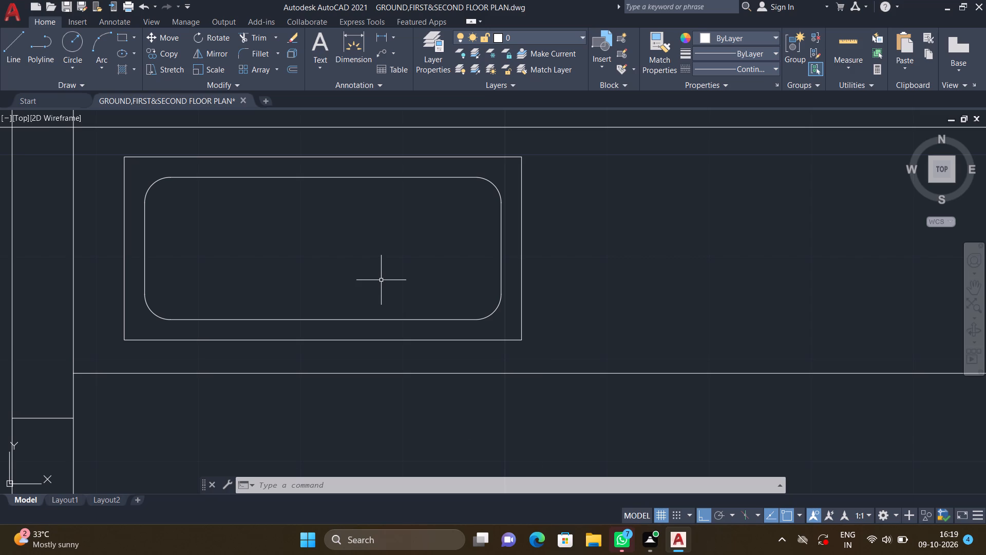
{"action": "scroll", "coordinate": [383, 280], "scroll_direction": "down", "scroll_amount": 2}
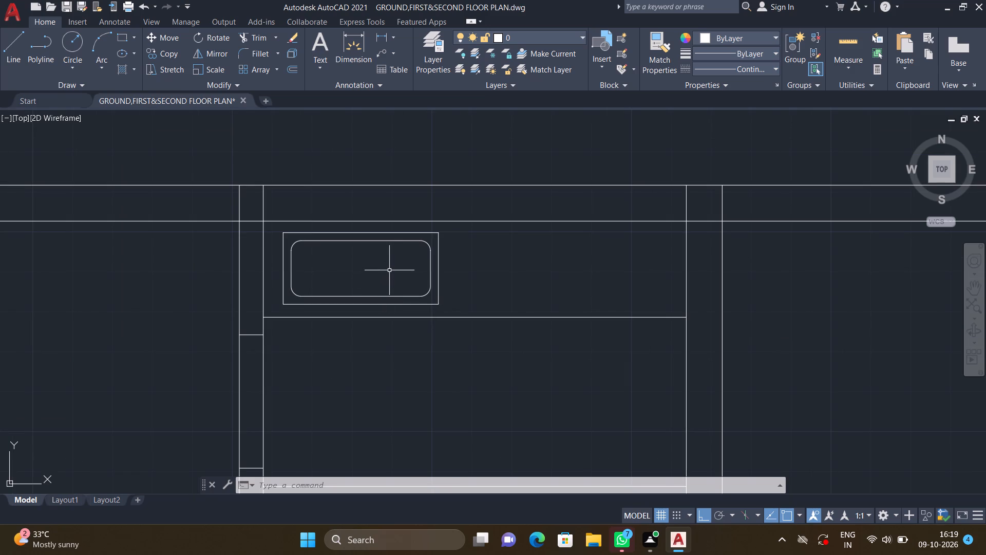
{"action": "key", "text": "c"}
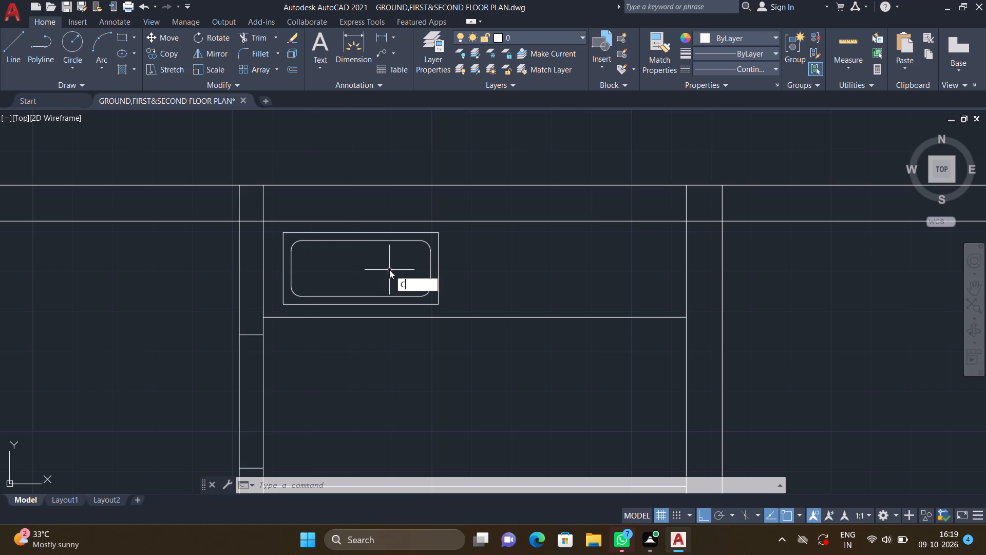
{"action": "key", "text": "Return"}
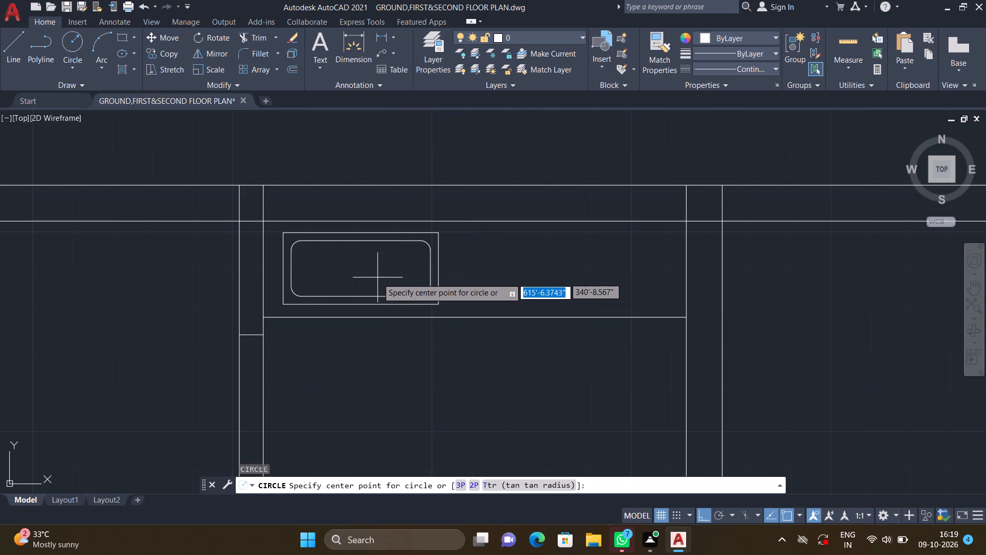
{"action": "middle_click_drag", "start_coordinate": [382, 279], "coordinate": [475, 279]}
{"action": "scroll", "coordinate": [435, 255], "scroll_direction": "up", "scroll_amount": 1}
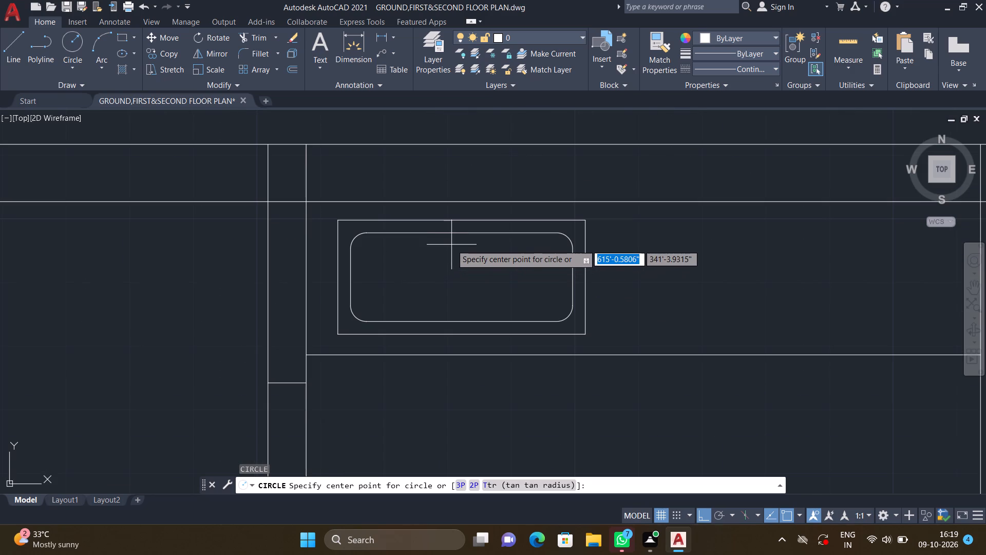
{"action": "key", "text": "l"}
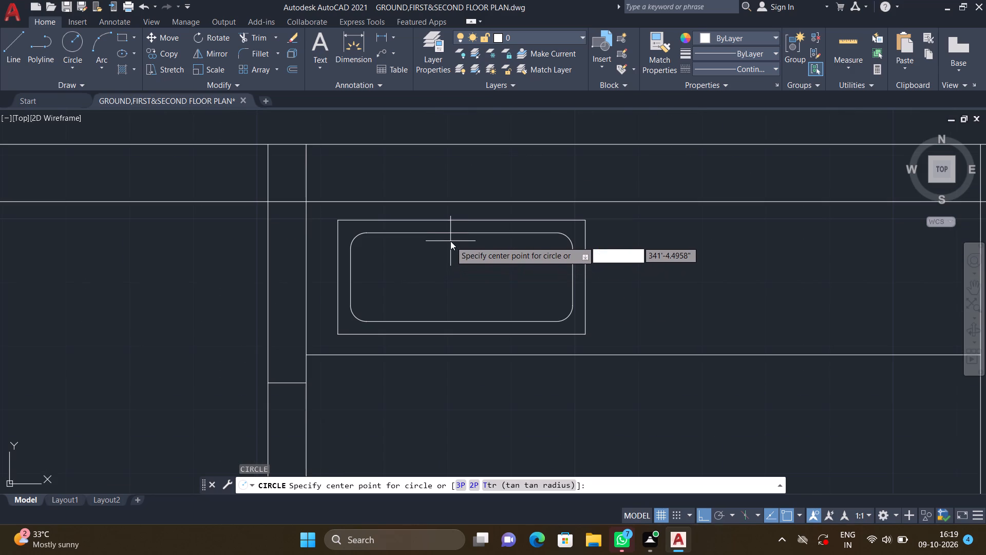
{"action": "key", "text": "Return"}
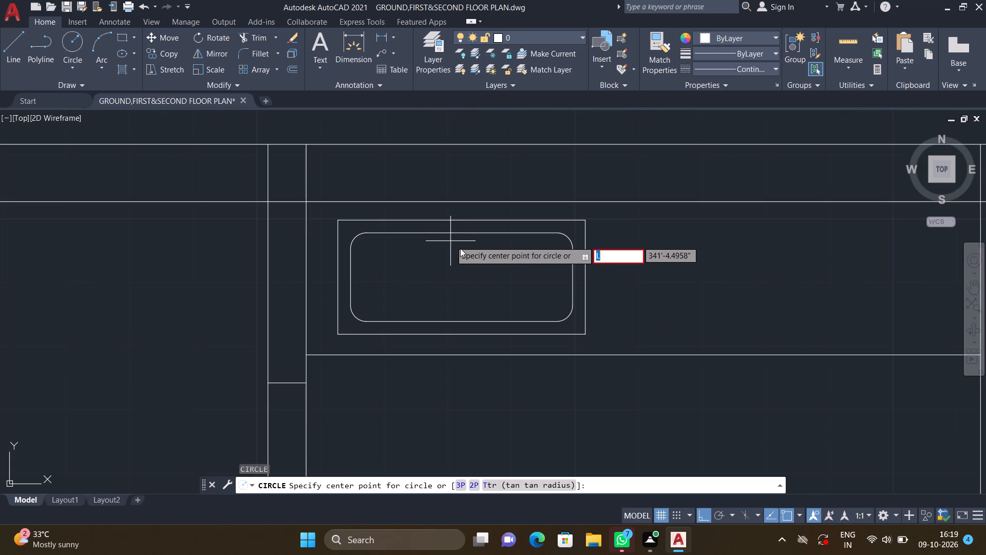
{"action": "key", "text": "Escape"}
Draw a vertical line about 1'-2" long across the rounded rectangle, from upper to lower edge, slightly left of its middle.
{"action": "key", "text": "l"}
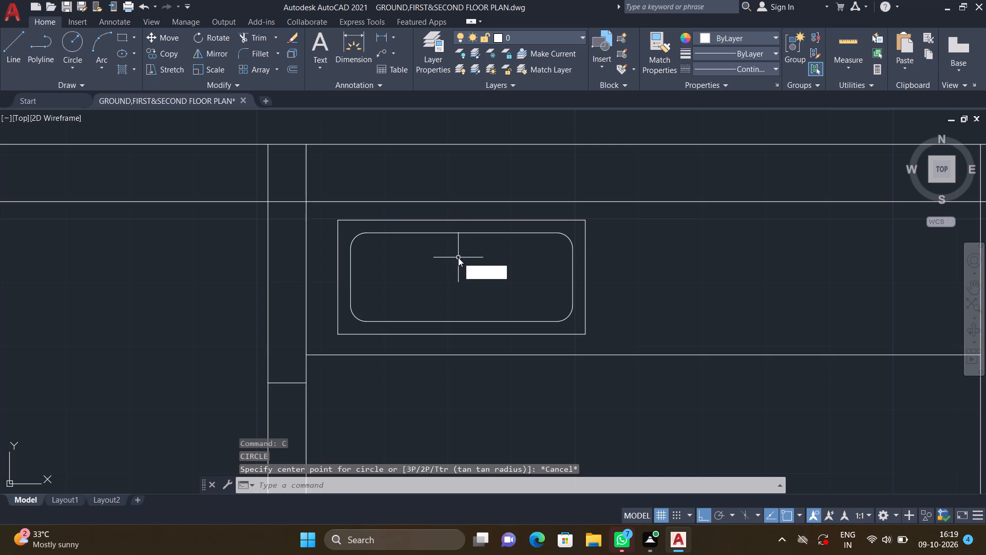
{"action": "key", "text": "Return"}
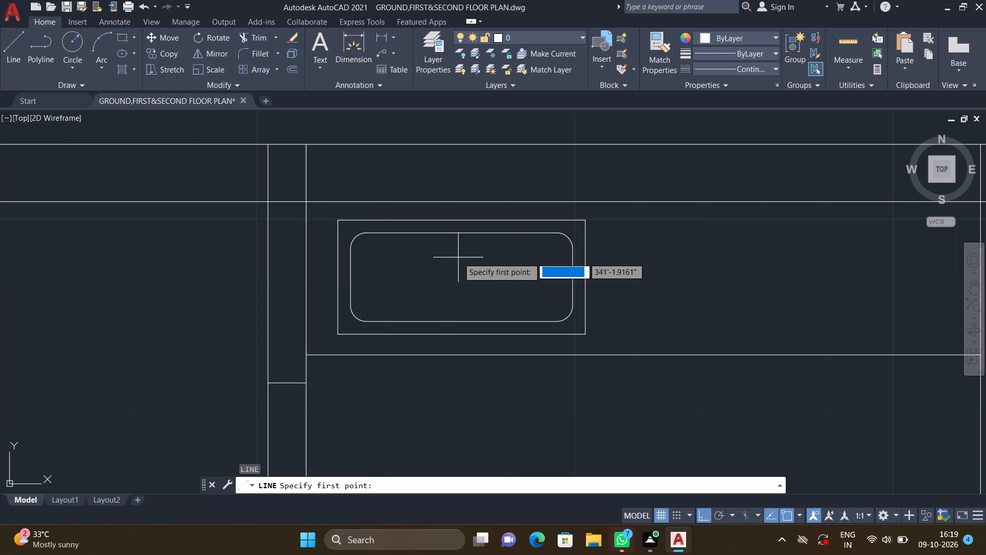
{"action": "scroll", "coordinate": [453, 242], "scroll_direction": "up", "scroll_amount": 2}
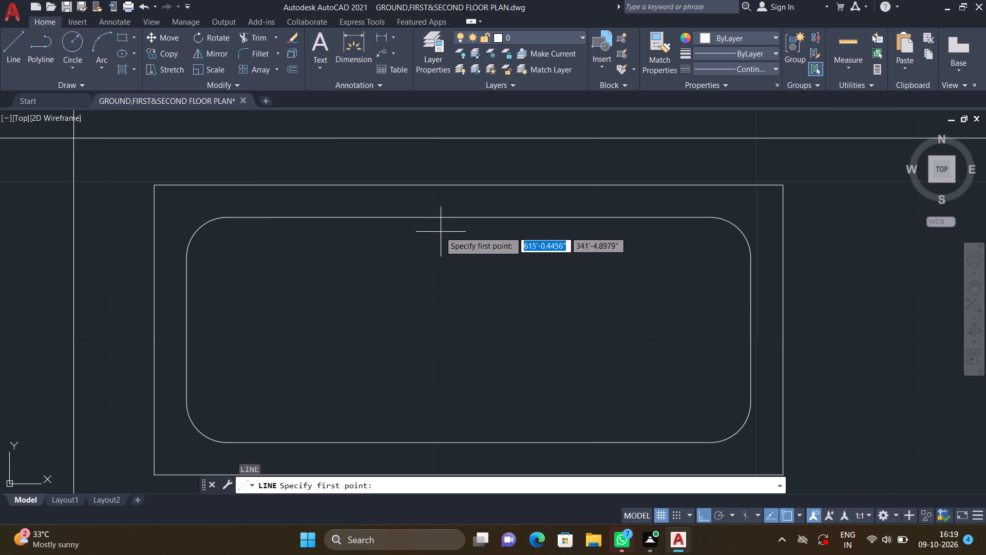
{"action": "double_click", "coordinate": [443, 217]}
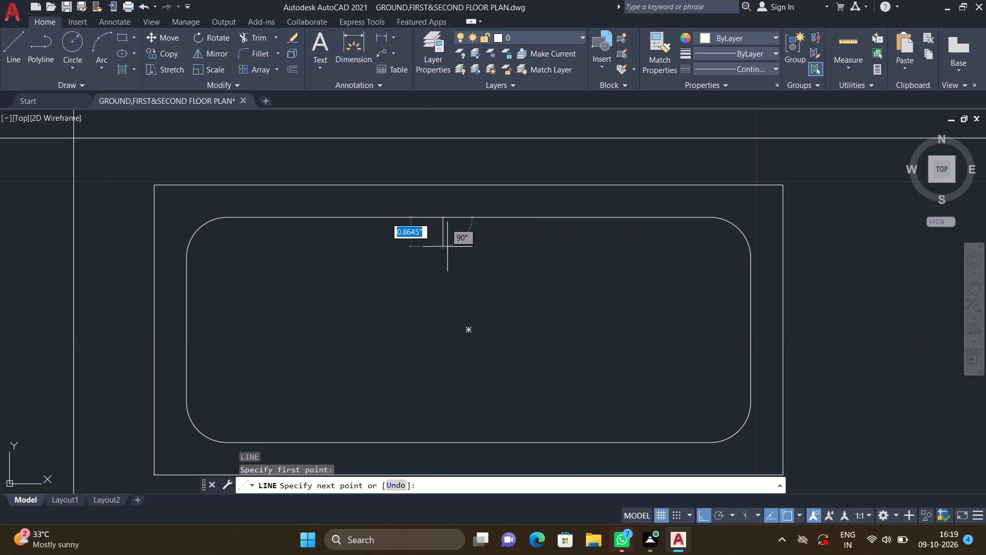
{"action": "left_click", "coordinate": [443, 442]}
{"action": "key", "text": "Return"}
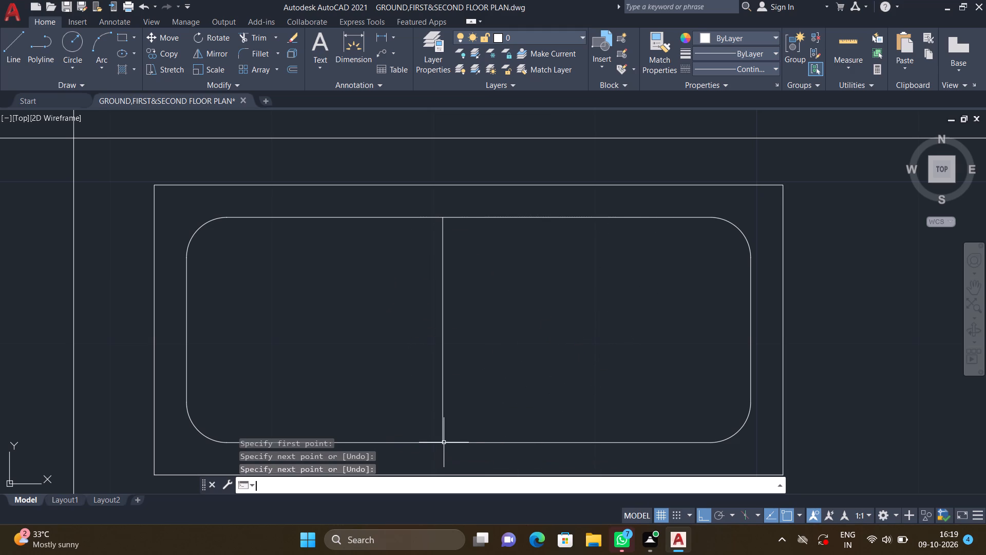
Explode the rounded inner rectangle into separate lines and arcs.
{"action": "key", "text": "x"}
{"action": "key", "text": "Return"}
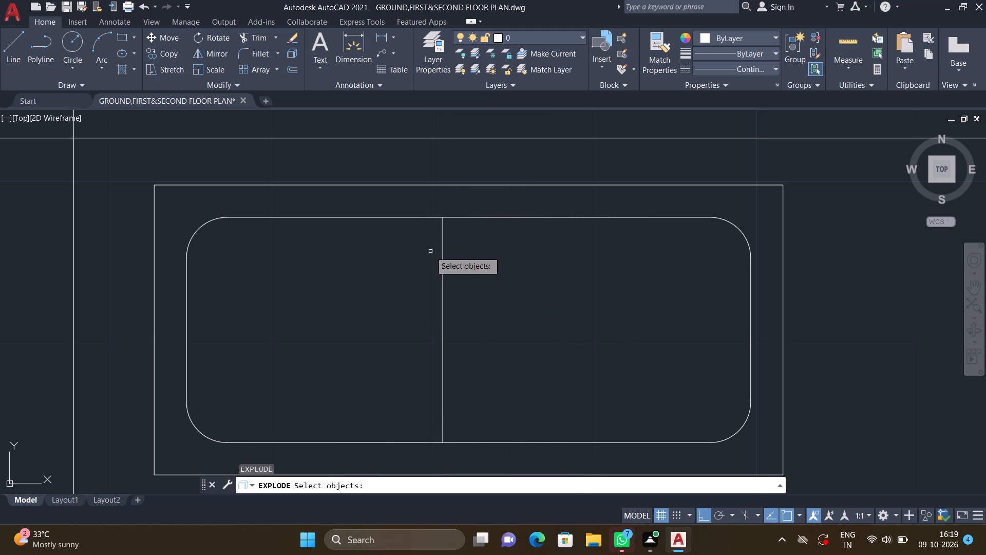
{"action": "left_click", "coordinate": [474, 217]}
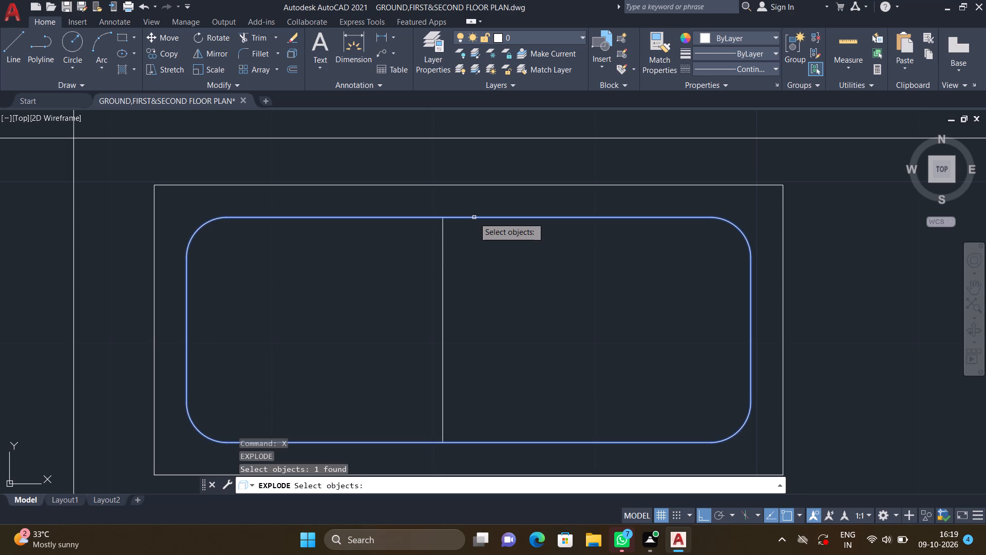
{"action": "key", "text": "Return"}
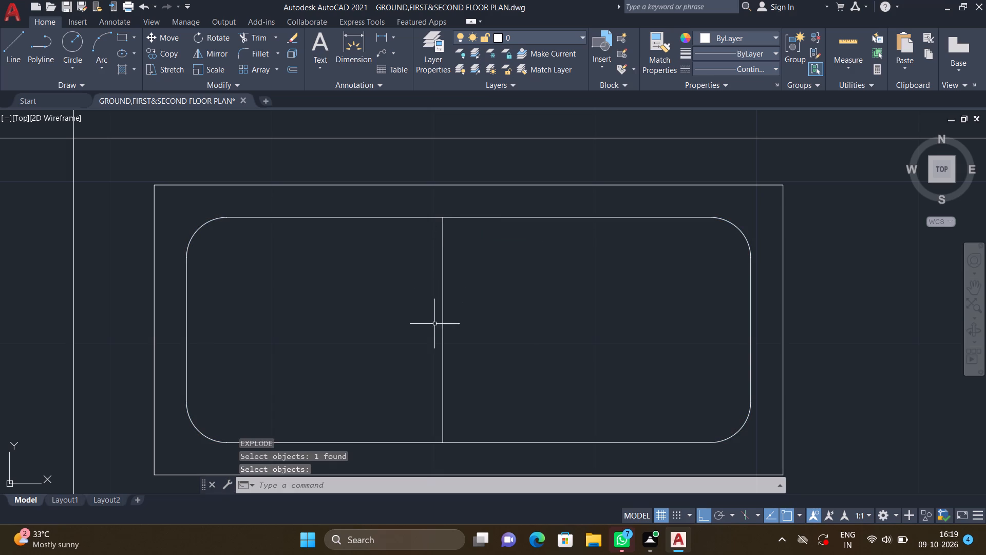
Trim away the rounded rectangle's edges and corner arcs to the right of the vertical dividing line.
{"action": "middle_click_drag", "start_coordinate": [425, 342], "coordinate": [470, 315]}
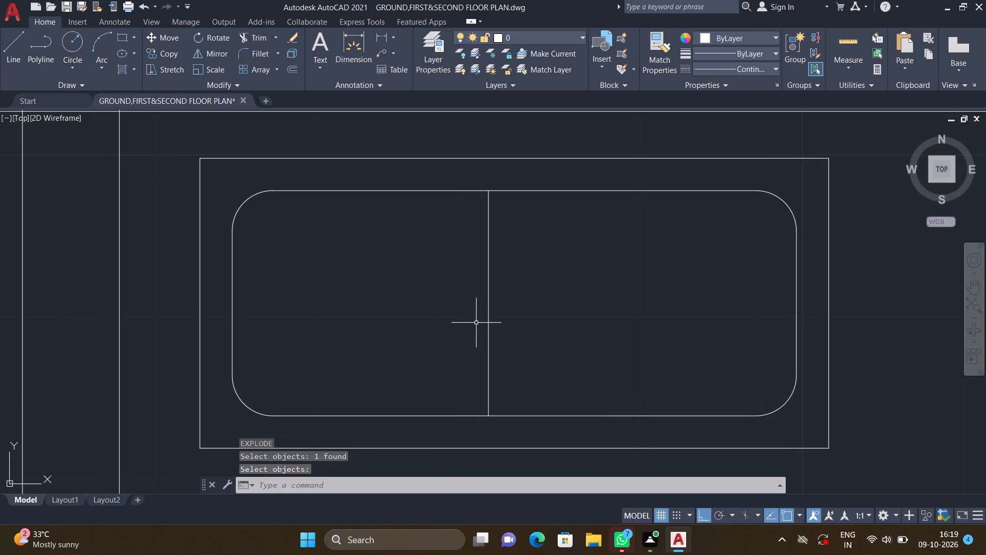
{"action": "type", "text": "TR"}
{"action": "key", "text": "Return"}
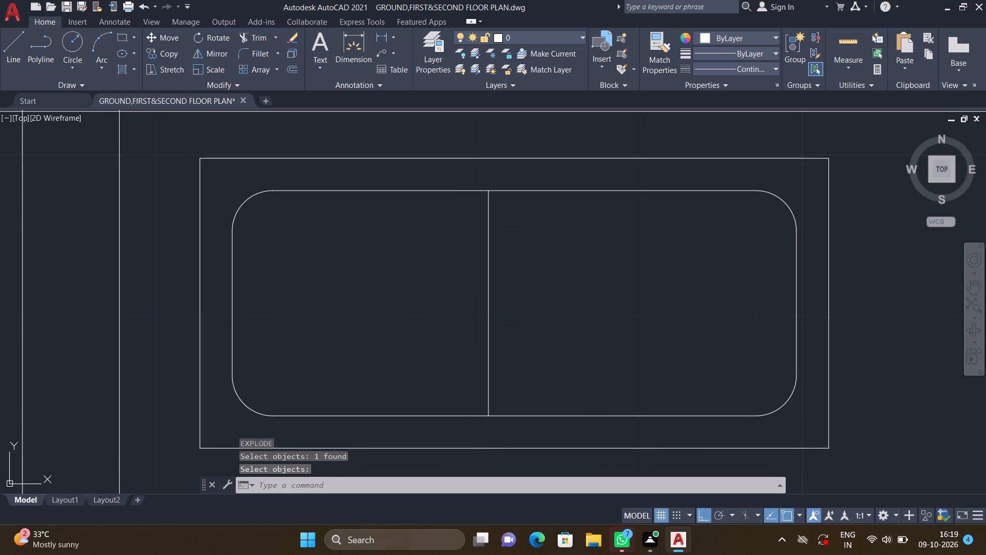
{"action": "double_click", "coordinate": [582, 190]}
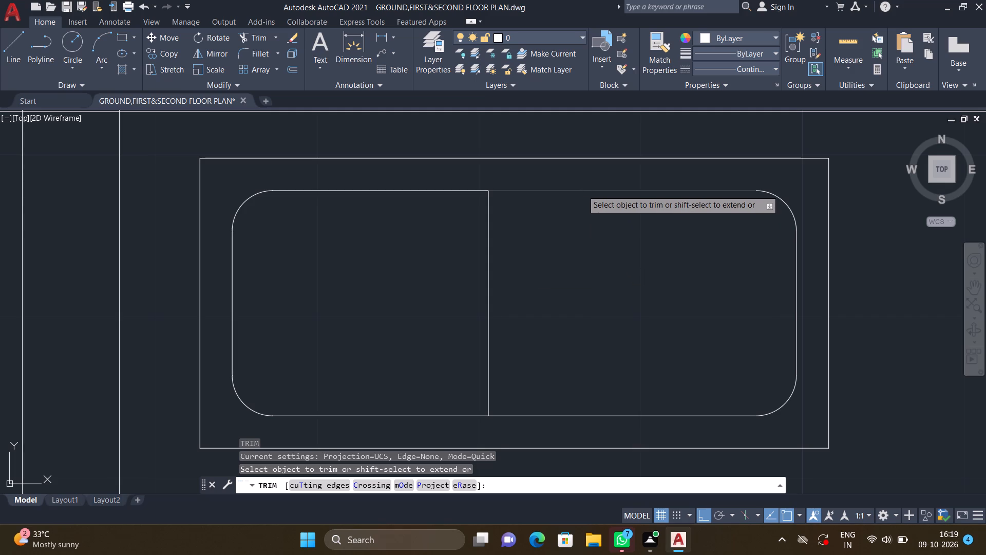
{"action": "left_click", "coordinate": [542, 416]}
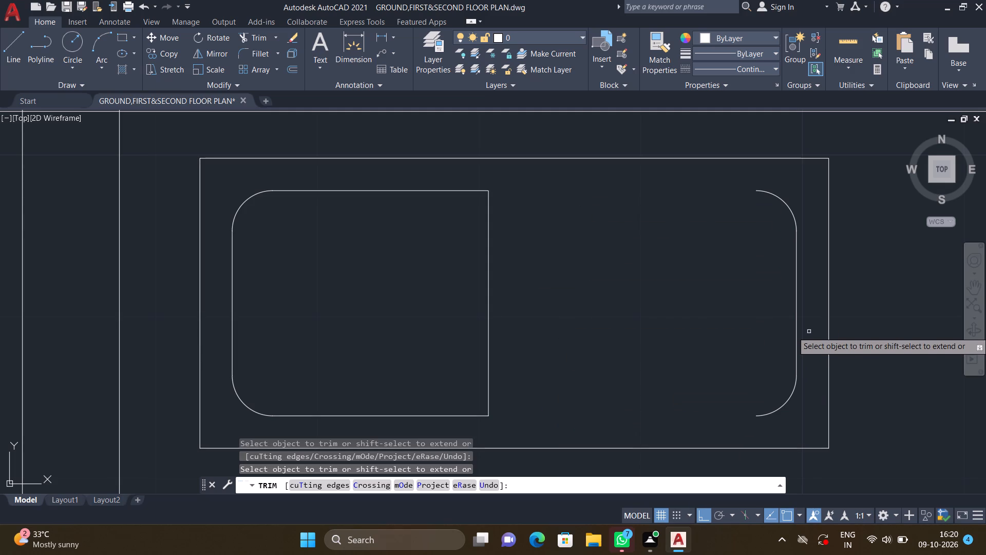
{"action": "left_click", "coordinate": [795, 324]}
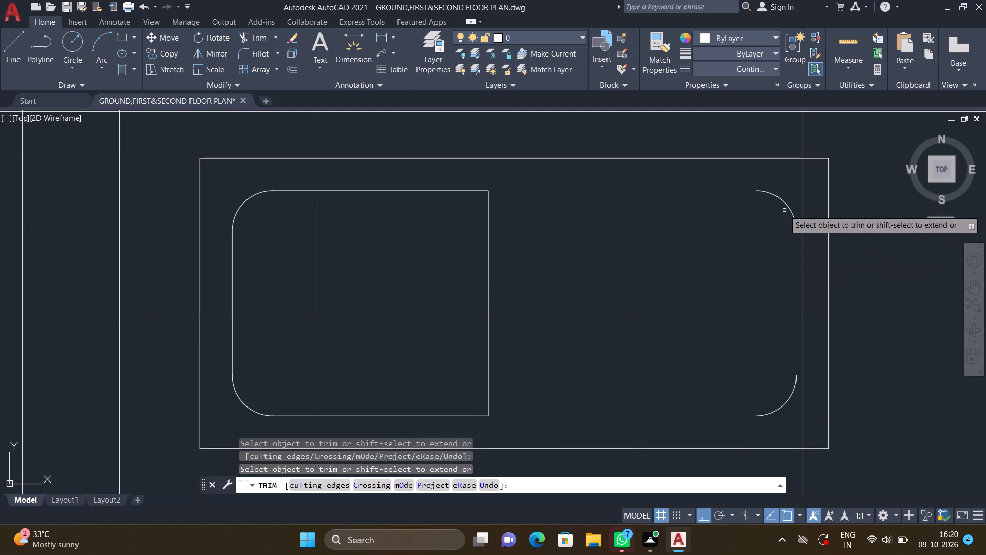
{"action": "left_click", "coordinate": [782, 200]}
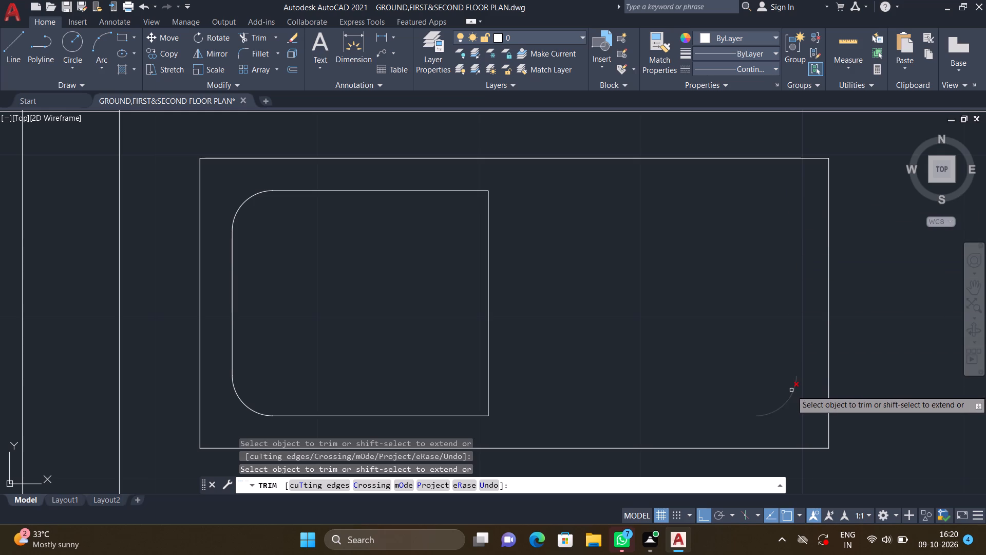
{"action": "left_click", "coordinate": [791, 390]}
{"action": "key", "text": "Return"}
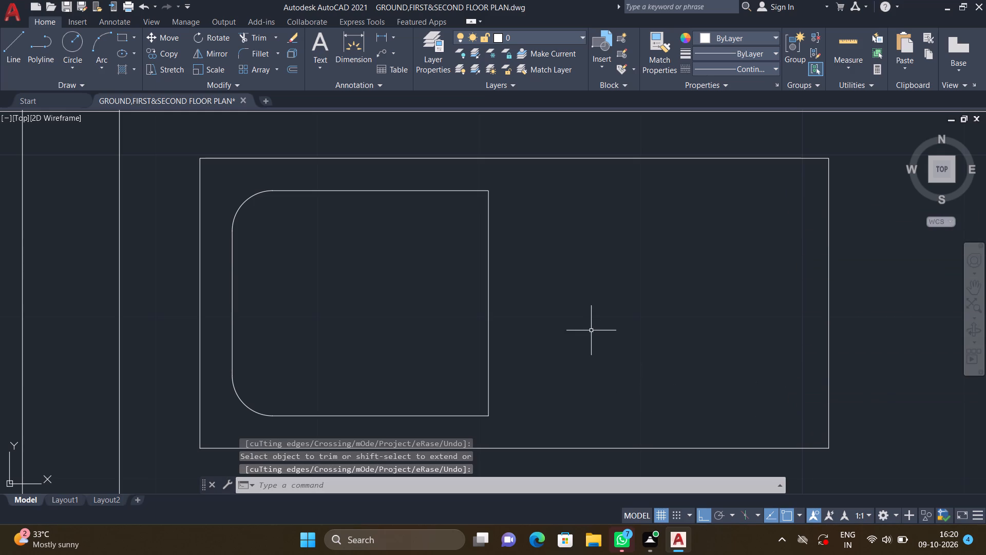
Fillet the two right corners of the remaining basin outline with a 2.5" radius.
{"action": "key", "text": "f"}
{"action": "key", "text": "Return"}
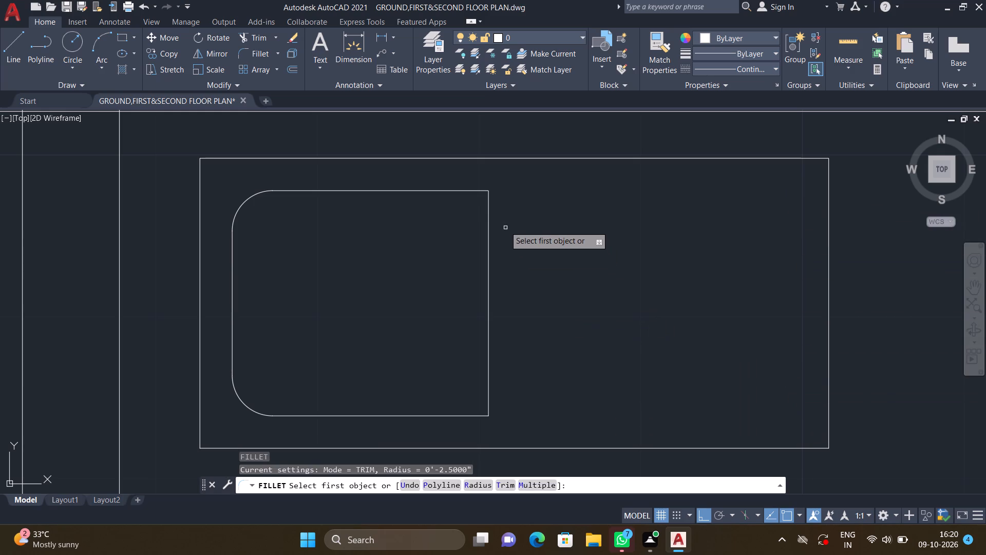
{"action": "left_click", "coordinate": [474, 191]}
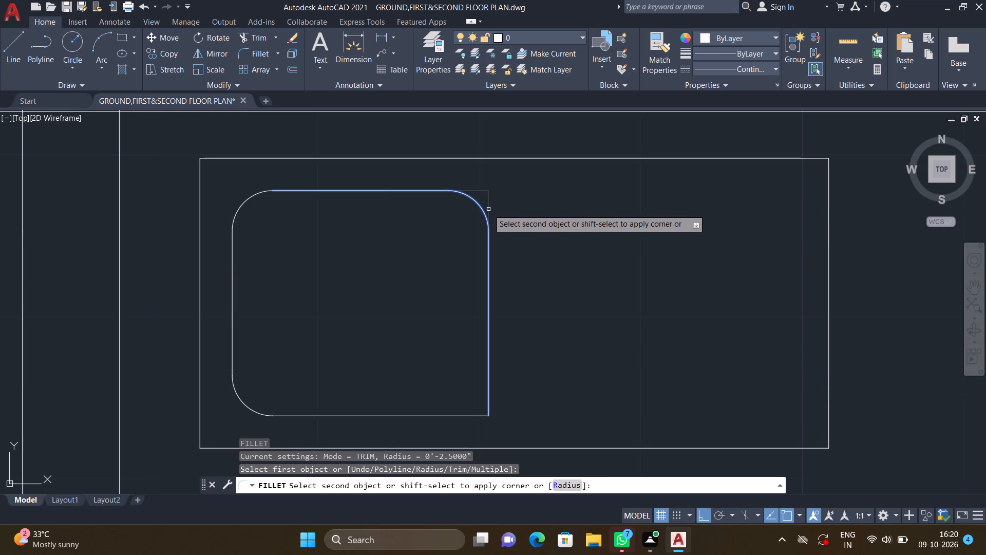
{"action": "left_click", "coordinate": [488, 209]}
{"action": "key", "text": "space"}
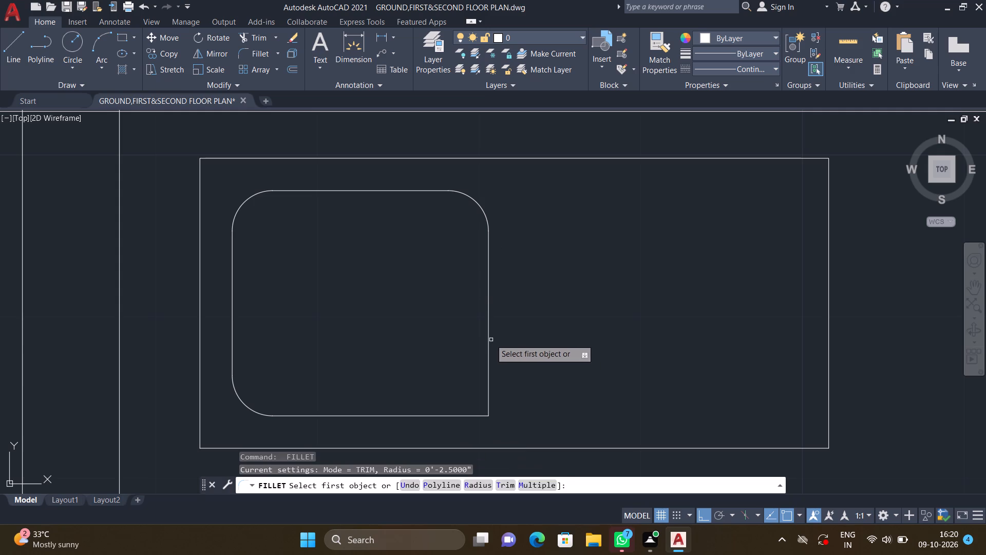
{"action": "left_click", "coordinate": [489, 337]}
{"action": "left_click", "coordinate": [477, 416]}
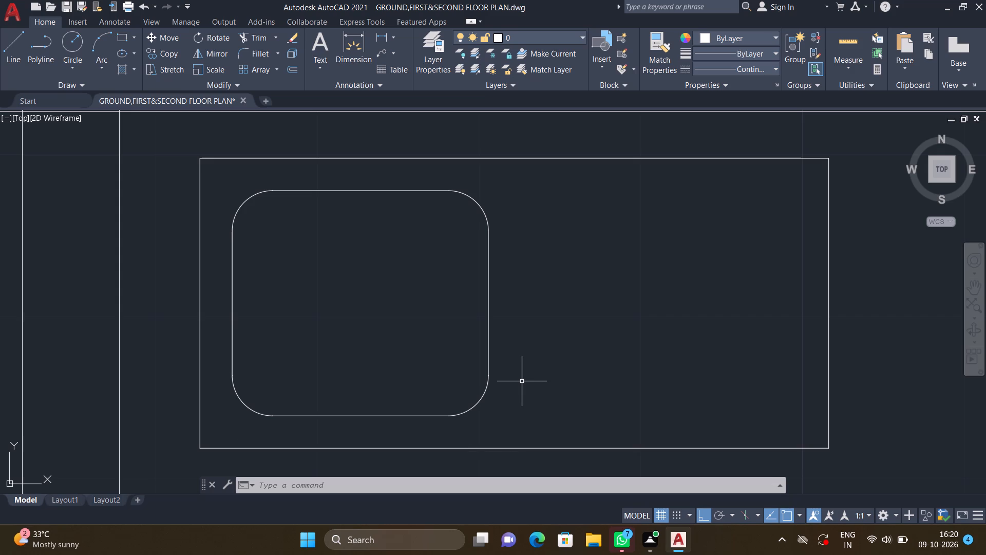
Draw a closed rectangle of lines about 1'-4" wide and 1'-2" high beside the rounded basin, level with its upper and lower edges.
{"action": "key", "text": "l"}
{"action": "key", "text": "Return"}
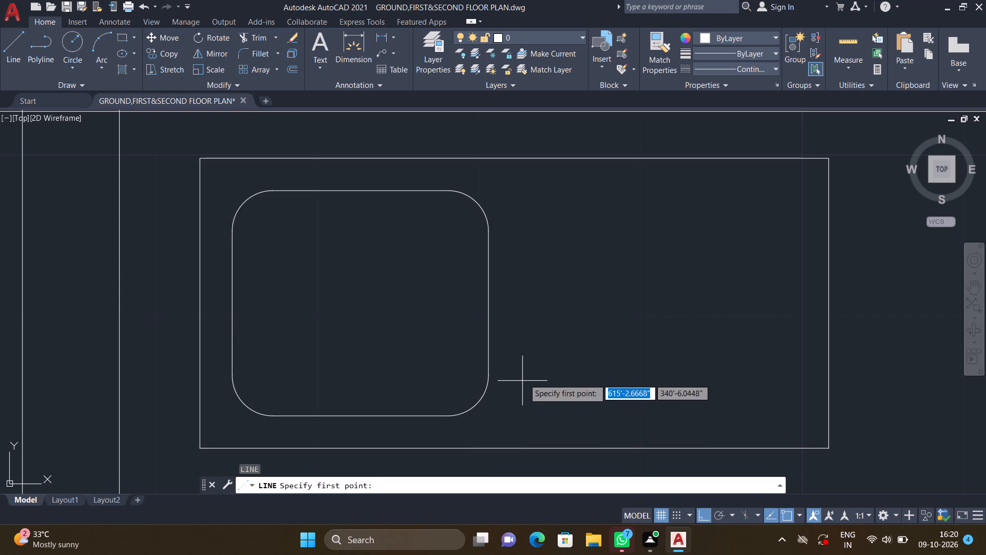
{"action": "scroll", "coordinate": [519, 208], "scroll_direction": "up", "scroll_amount": 1}
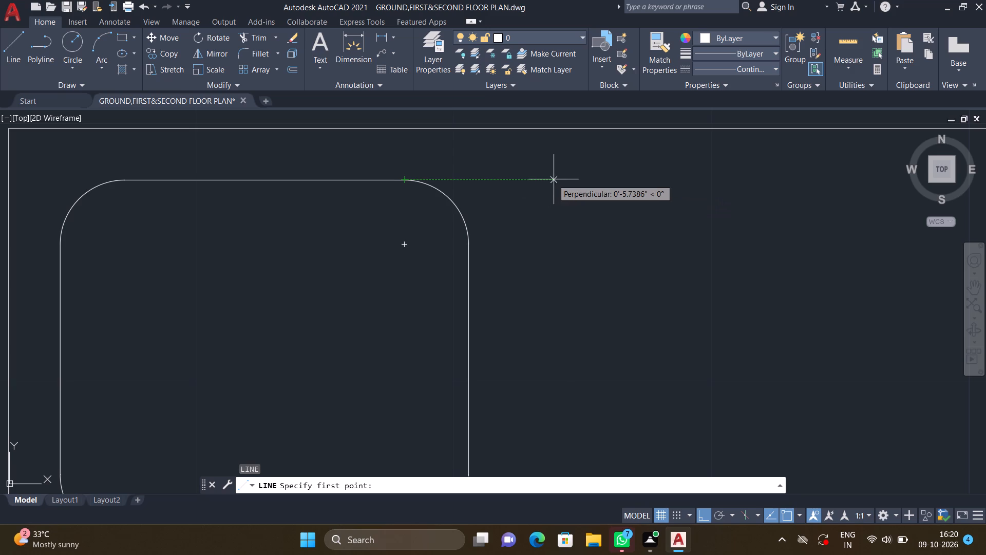
{"action": "left_click", "coordinate": [554, 181]}
{"action": "scroll", "coordinate": [592, 271], "scroll_direction": "down", "scroll_amount": 2}
{"action": "middle_click_drag", "start_coordinate": [593, 337], "coordinate": [581, 319]}
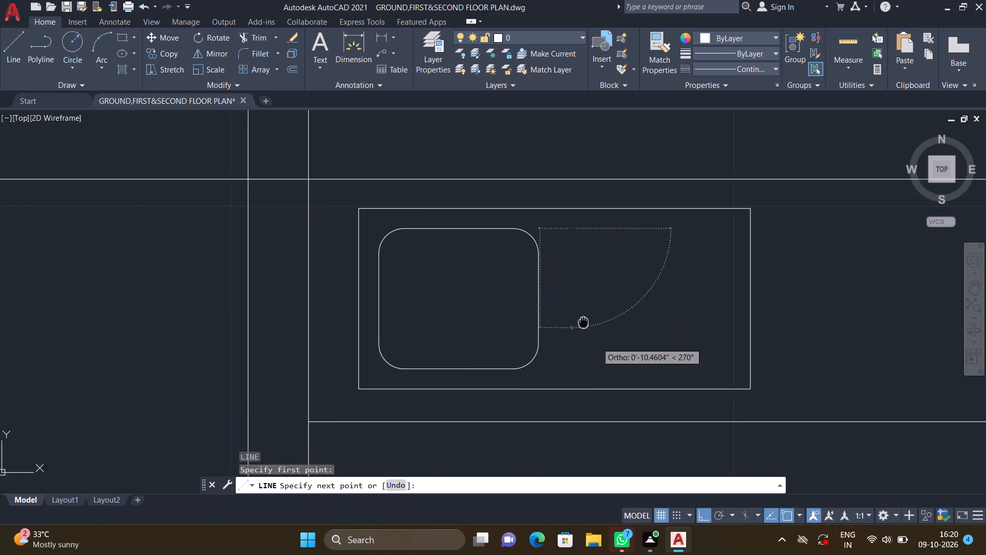
{"action": "middle_click_drag", "start_coordinate": [581, 319], "coordinate": [577, 312]}
{"action": "scroll", "coordinate": [574, 349], "scroll_direction": "up", "scroll_amount": 2}
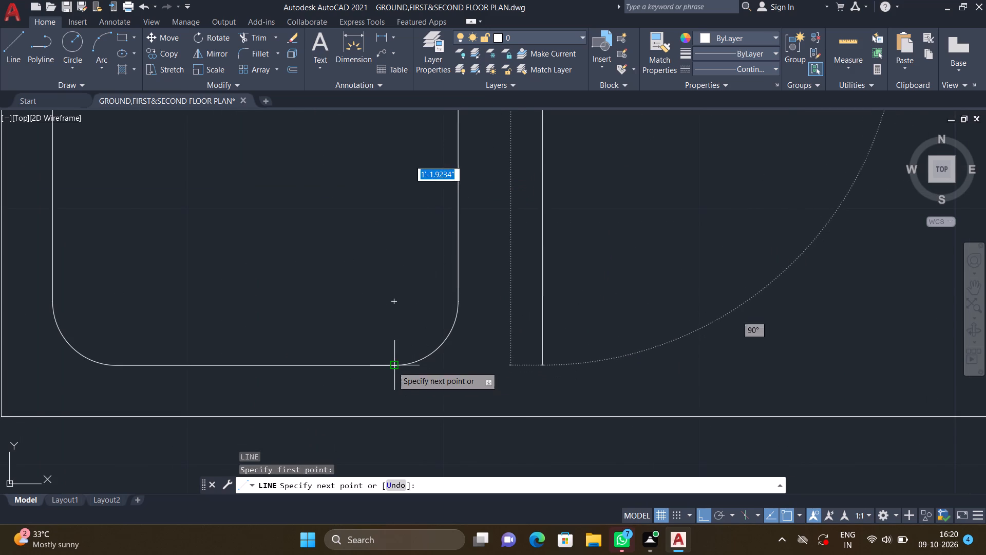
{"action": "left_click", "coordinate": [544, 365]}
{"action": "scroll", "coordinate": [644, 364], "scroll_direction": "down", "scroll_amount": 4}
{"action": "middle_click_drag", "start_coordinate": [696, 355], "coordinate": [627, 366]}
{"action": "scroll", "coordinate": [628, 378], "scroll_direction": "up", "scroll_amount": 1}
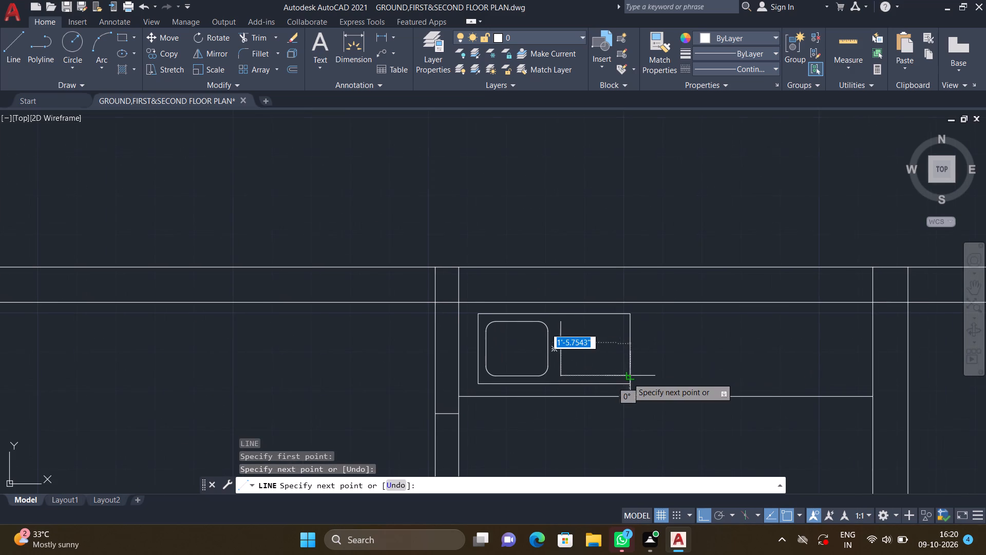
{"action": "scroll", "coordinate": [628, 378], "scroll_direction": "up", "scroll_amount": 2}
{"action": "left_click", "coordinate": [607, 373]}
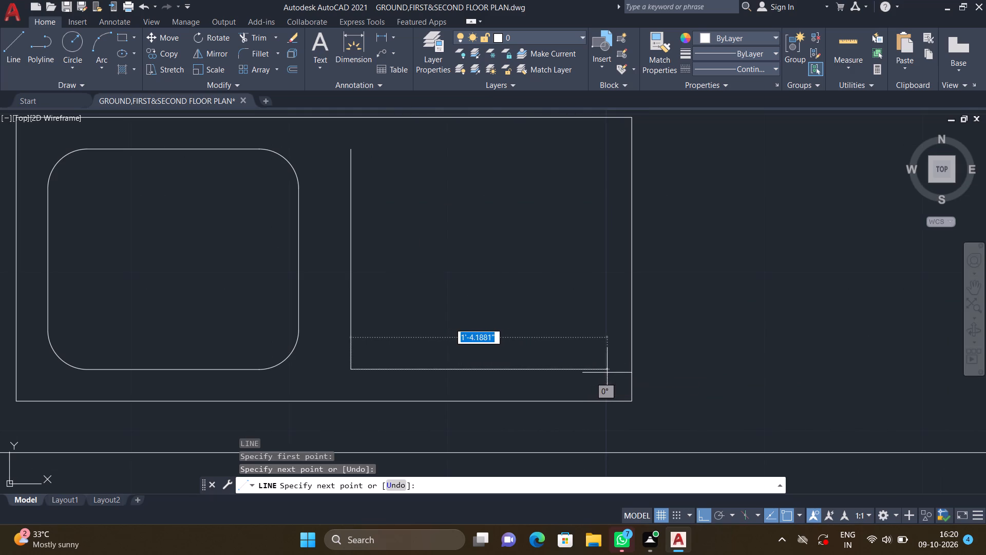
{"action": "scroll", "coordinate": [611, 300], "scroll_direction": "down", "scroll_amount": 2}
{"action": "middle_click_drag", "start_coordinate": [598, 270], "coordinate": [603, 295]}
{"action": "scroll", "coordinate": [613, 261], "scroll_direction": "up", "scroll_amount": 1}
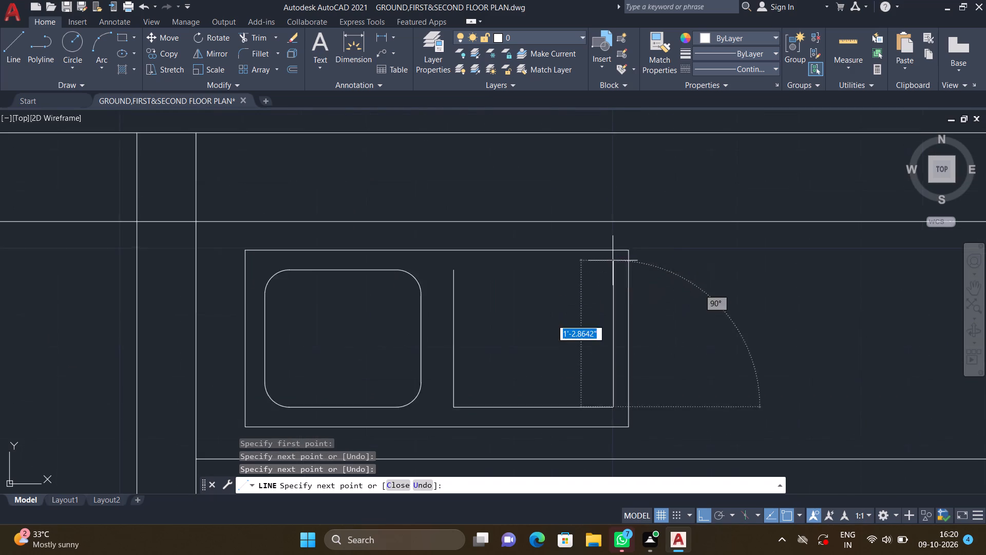
{"action": "scroll", "coordinate": [613, 261], "scroll_direction": "up", "scroll_amount": 1}
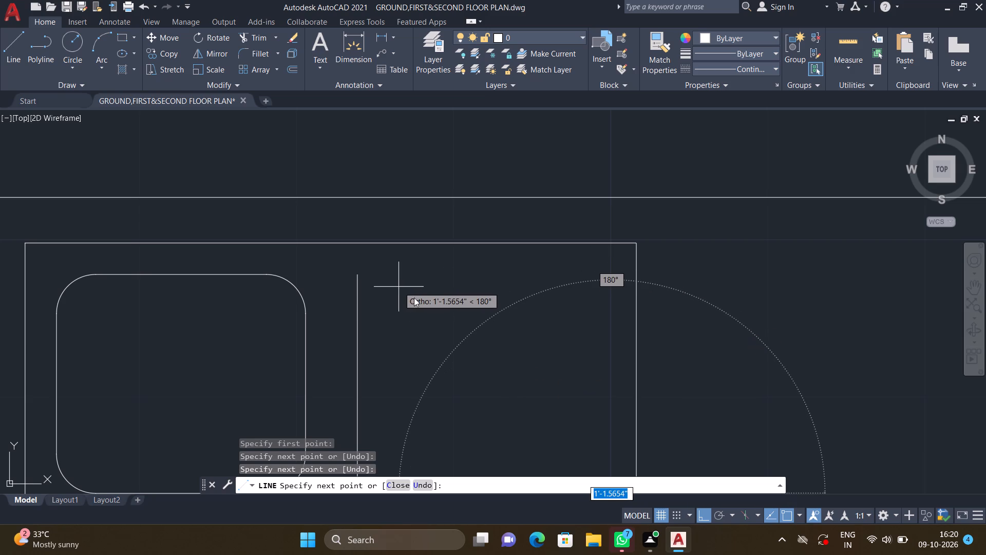
{"action": "scroll", "coordinate": [414, 318], "scroll_direction": "down", "scroll_amount": 2}
{"action": "middle_click_drag", "start_coordinate": [460, 317], "coordinate": [617, 297]}
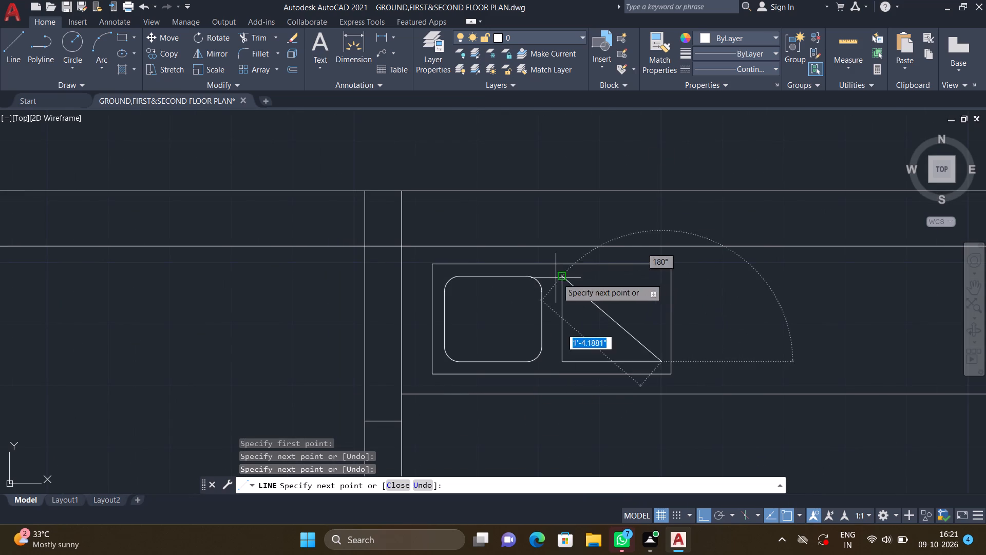
{"action": "scroll", "coordinate": [555, 277], "scroll_direction": "up", "scroll_amount": 1}
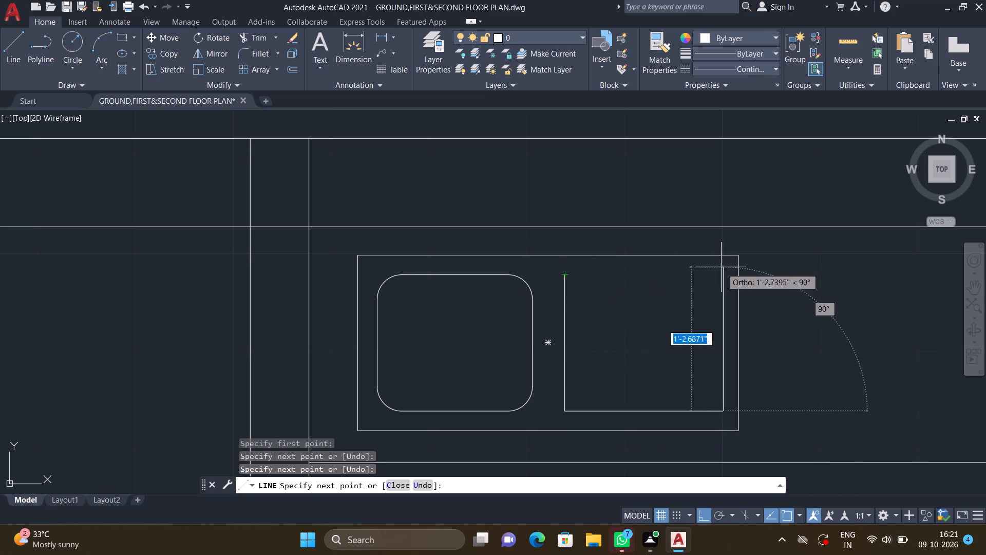
{"action": "left_click", "coordinate": [723, 275]}
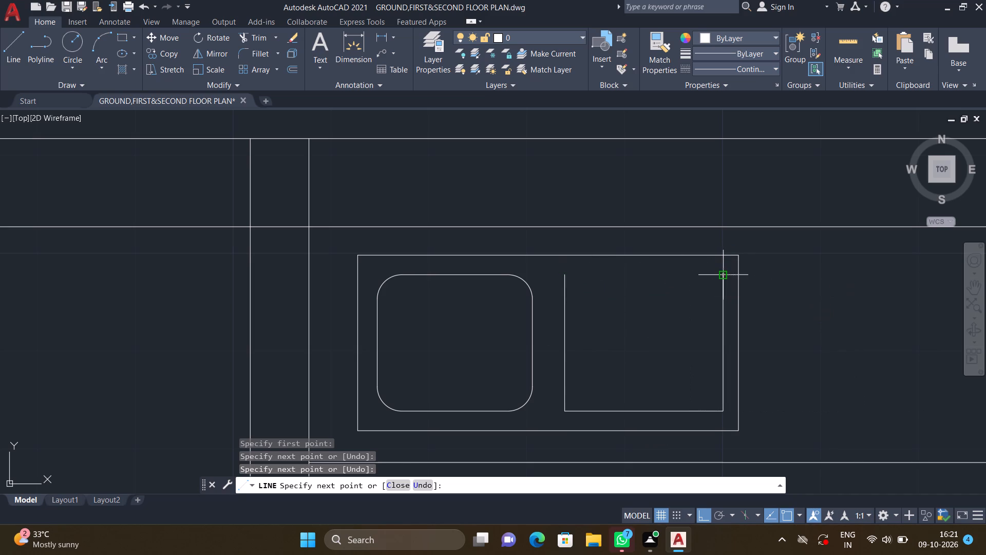
{"action": "scroll", "coordinate": [585, 288], "scroll_direction": "up", "scroll_amount": 2}
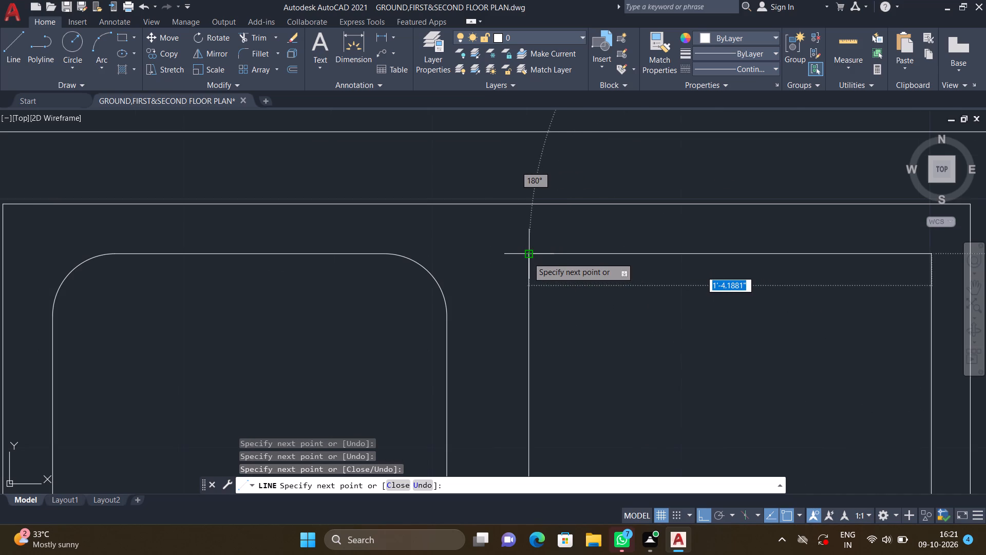
{"action": "left_click", "coordinate": [529, 257]}
{"action": "key", "text": "Return"}
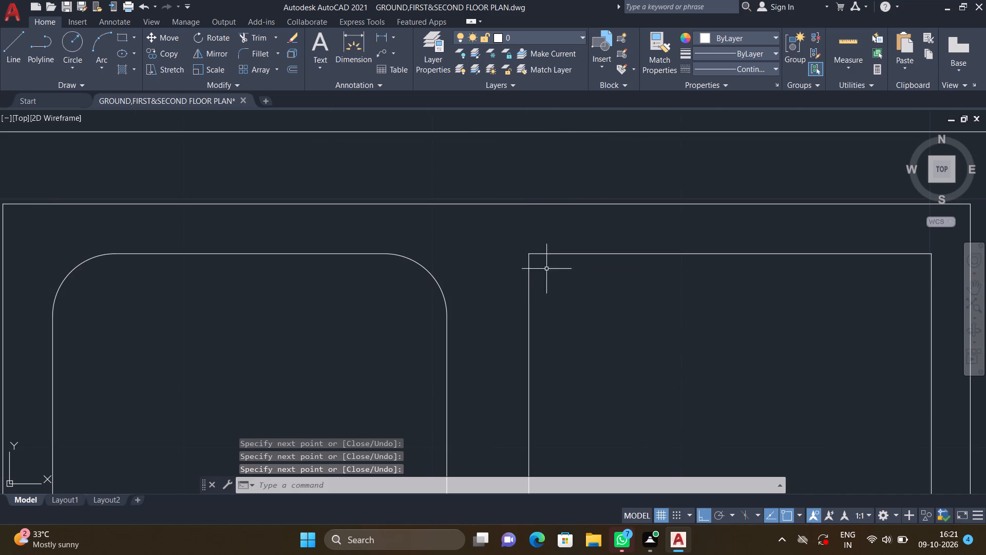
Fillet all four corners of the new right-hand basin rectangle with a 2.5" radius.
{"action": "scroll", "coordinate": [555, 281], "scroll_direction": "down", "scroll_amount": 2}
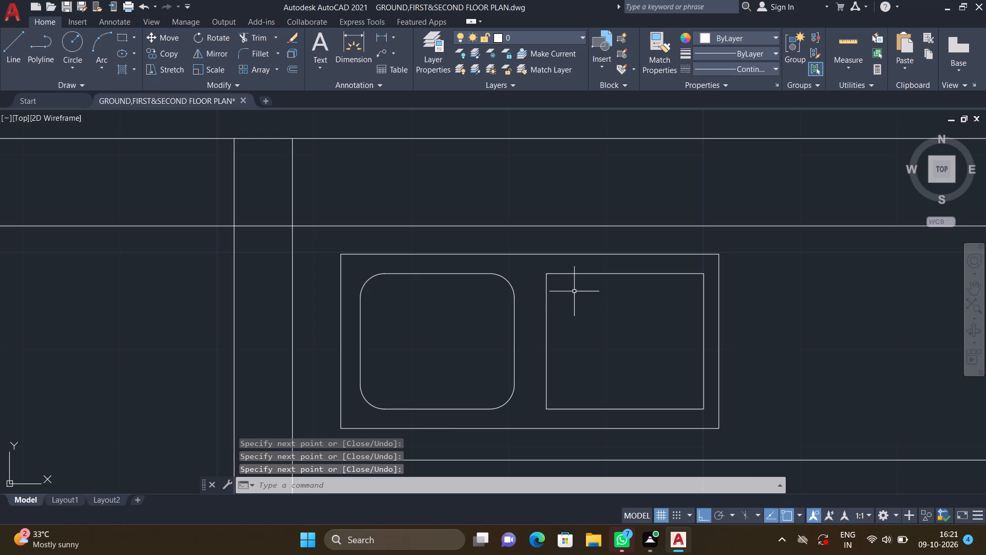
{"action": "key", "text": "f"}
{"action": "key", "text": "Return"}
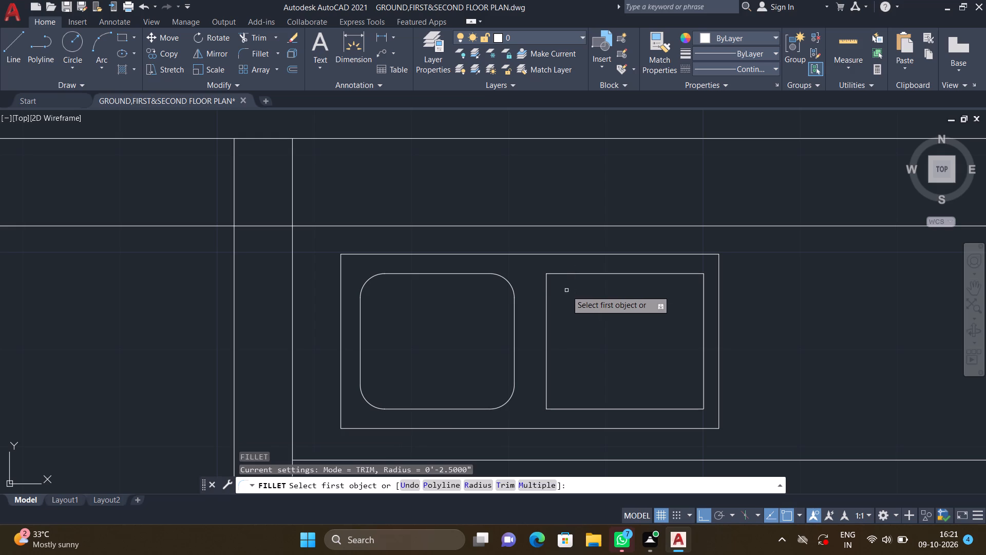
{"action": "left_click", "coordinate": [545, 300]}
{"action": "double_click", "coordinate": [562, 274]}
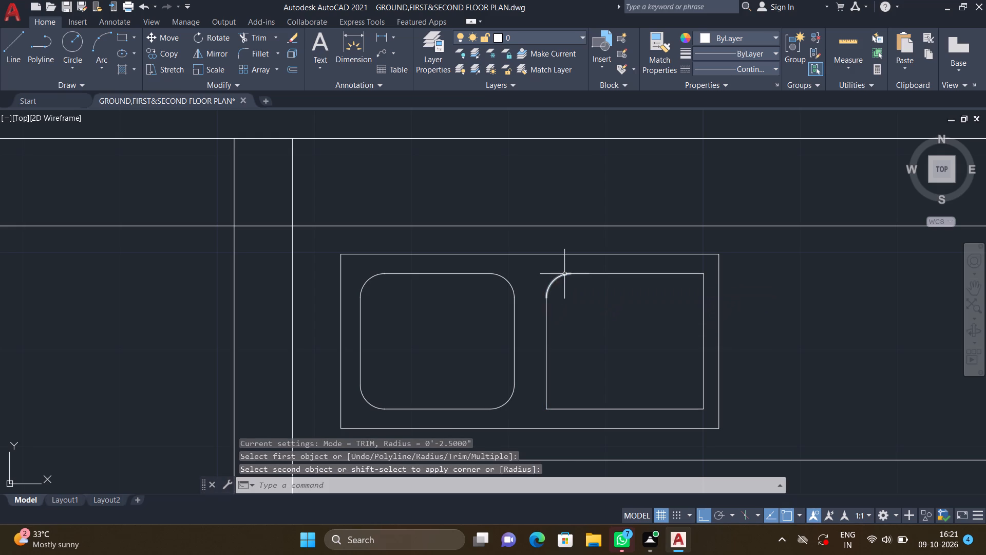
{"action": "key", "text": "space"}
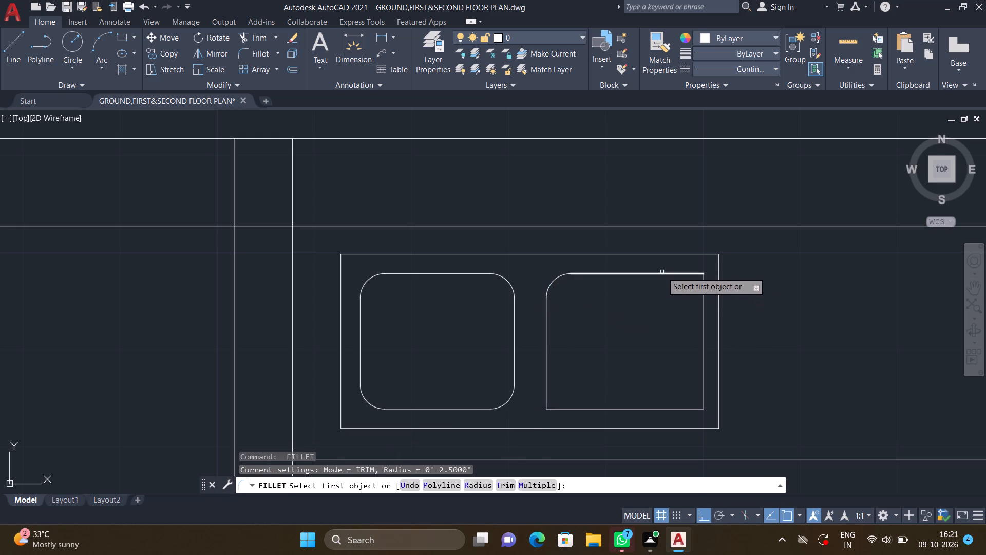
{"action": "left_click", "coordinate": [662, 272]}
{"action": "double_click", "coordinate": [703, 301]}
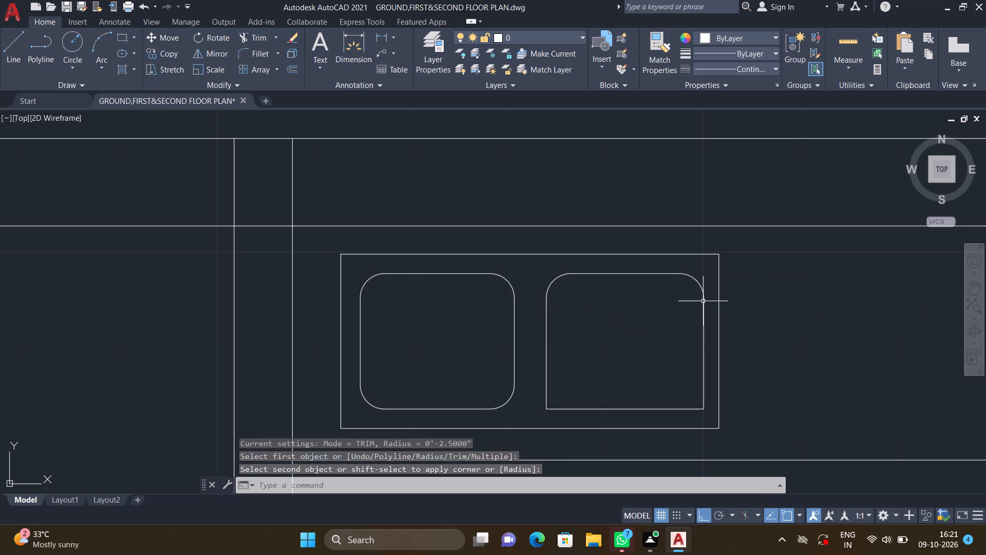
{"action": "key", "text": "space"}
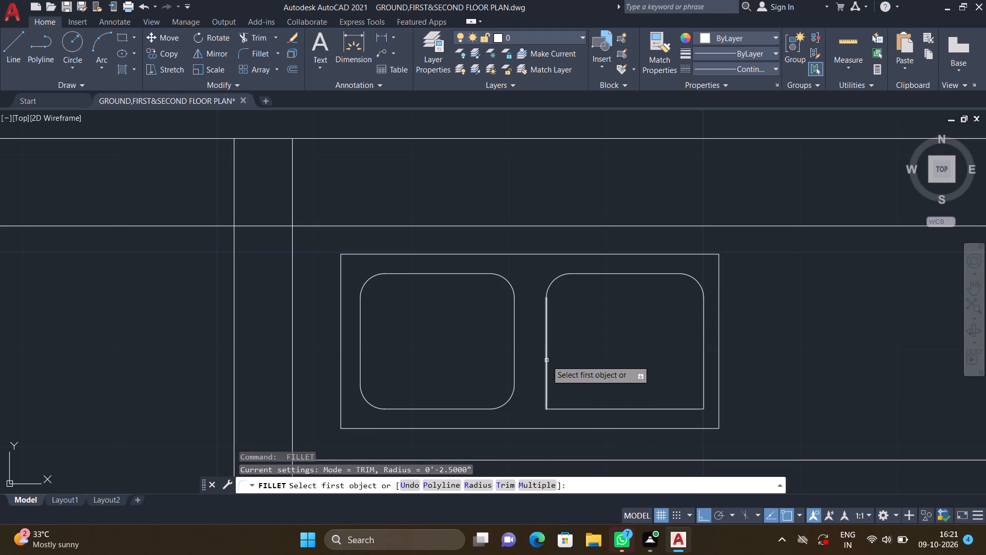
{"action": "left_click", "coordinate": [546, 360]}
{"action": "left_click", "coordinate": [566, 410]}
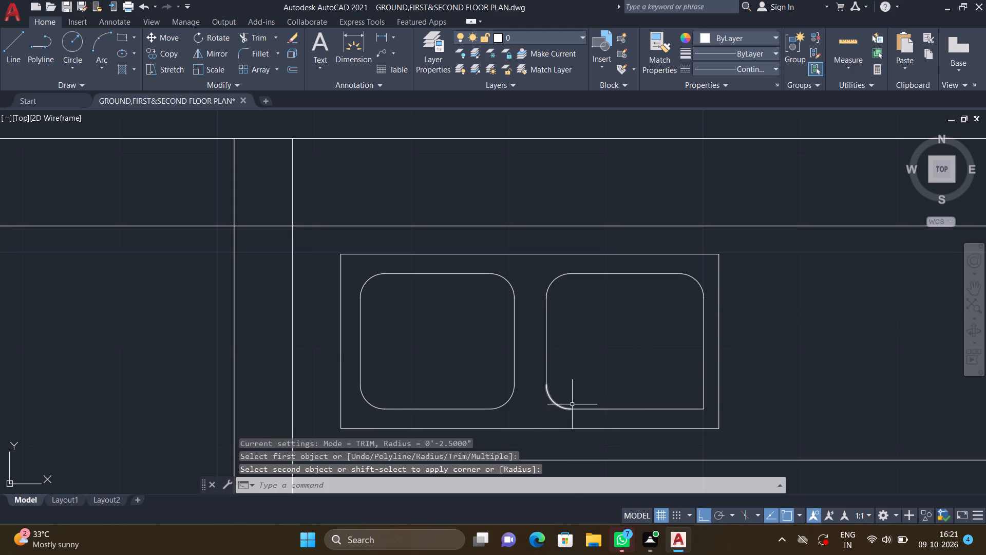
{"action": "key", "text": "space"}
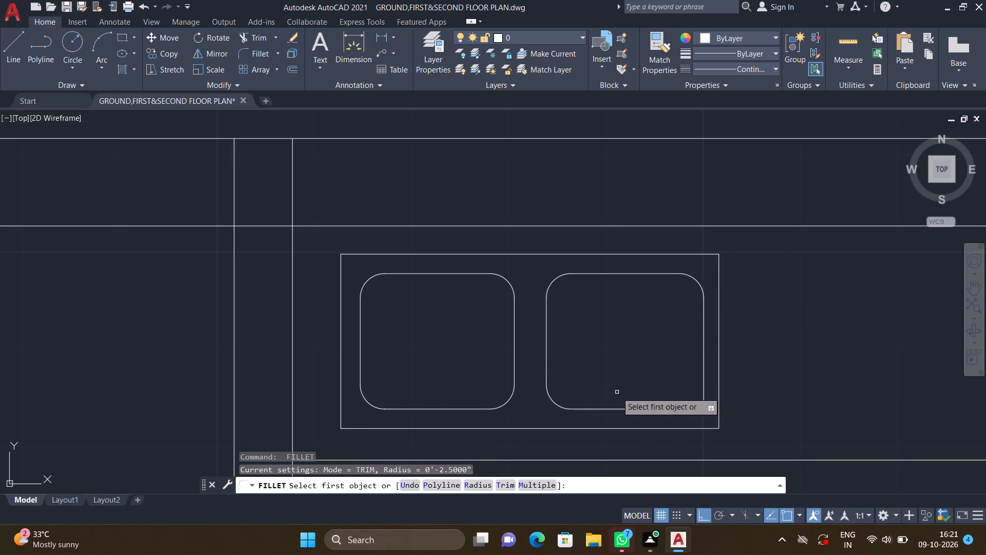
{"action": "middle_click_drag", "start_coordinate": [592, 365], "coordinate": [543, 319]}
{"action": "left_click", "coordinate": [628, 364]}
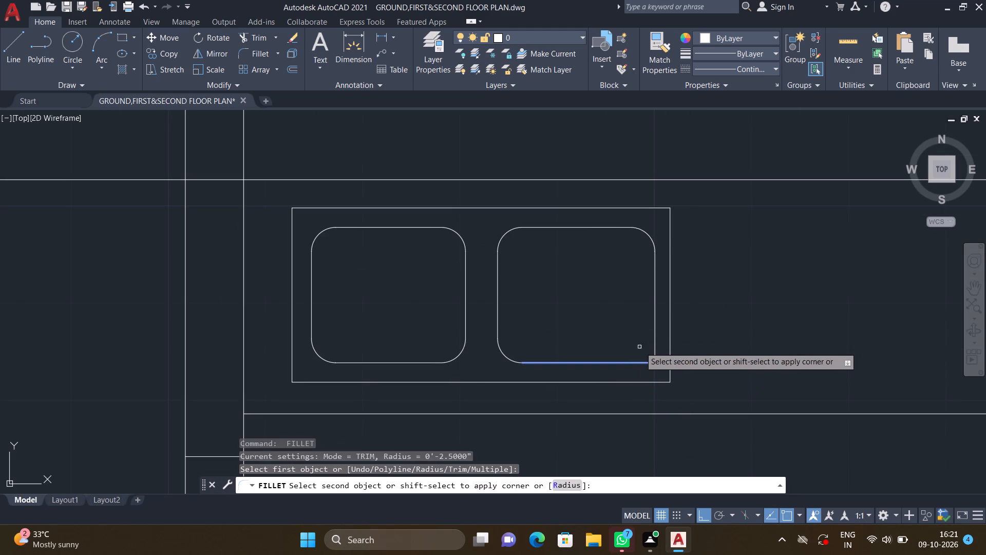
{"action": "left_click", "coordinate": [653, 335]}
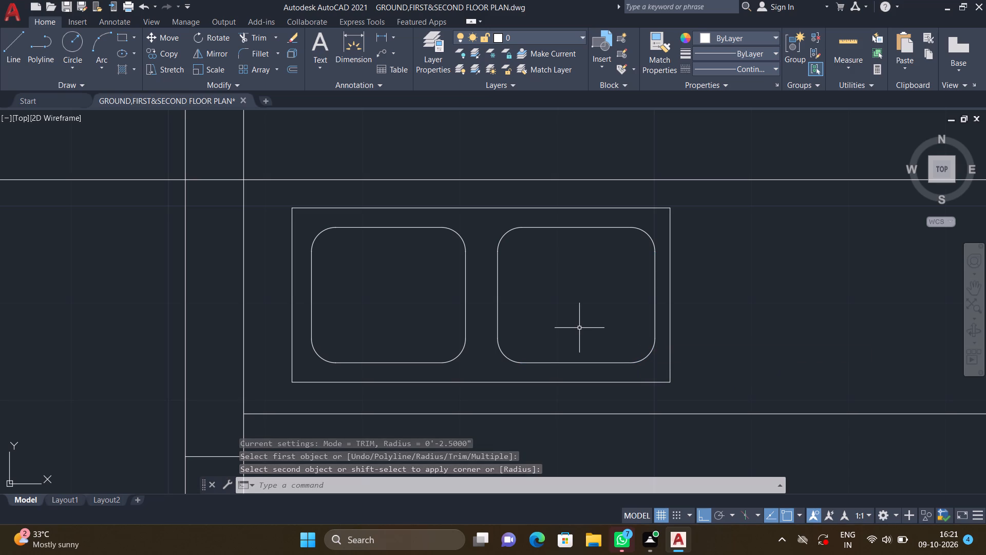
Draw a horizontal line about 1'-4" long across the right-hand basin, joining the lower ends of its two upper corner arcs.
{"action": "key", "text": "l"}
{"action": "key", "text": "Return"}
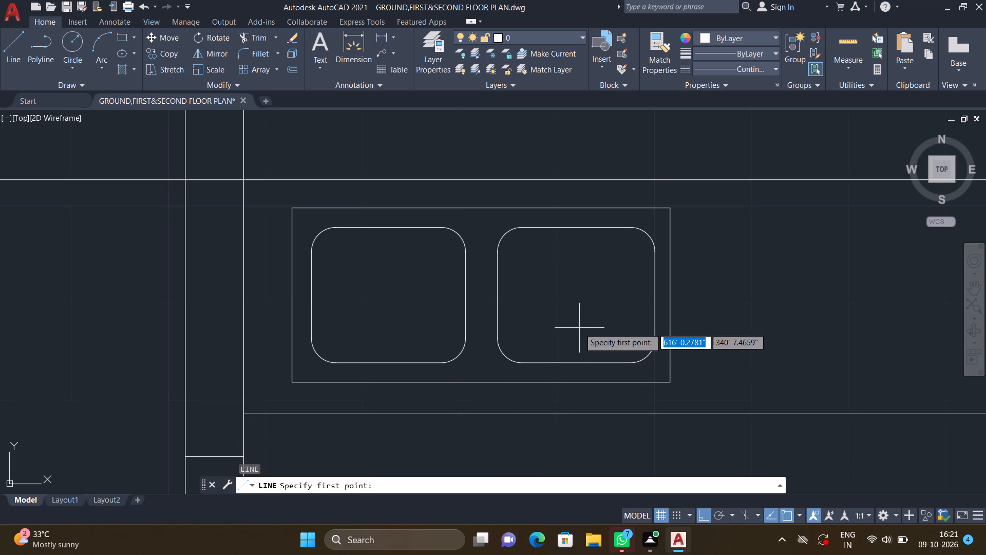
{"action": "middle_click_drag", "start_coordinate": [562, 321], "coordinate": [557, 400]}
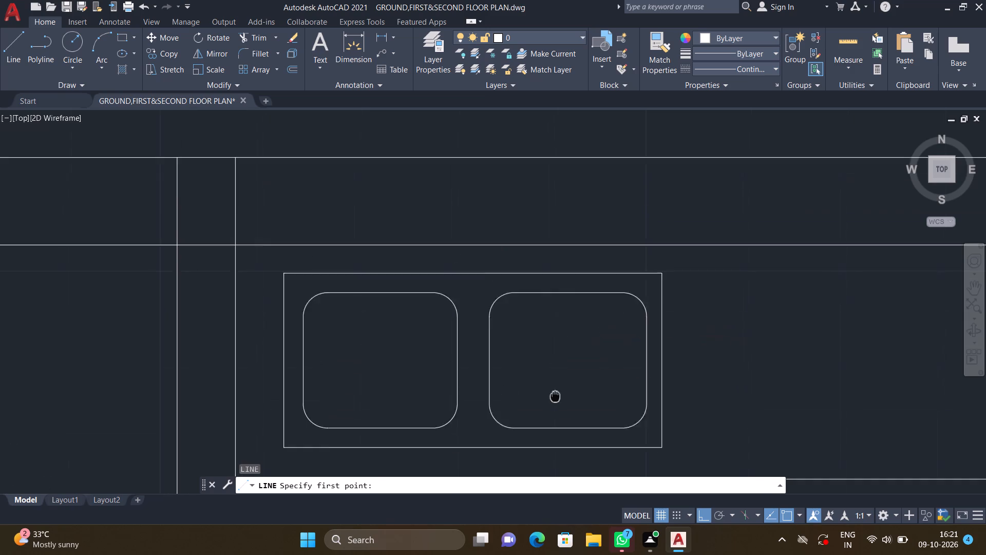
{"action": "middle_click_drag", "start_coordinate": [557, 400], "coordinate": [559, 401]}
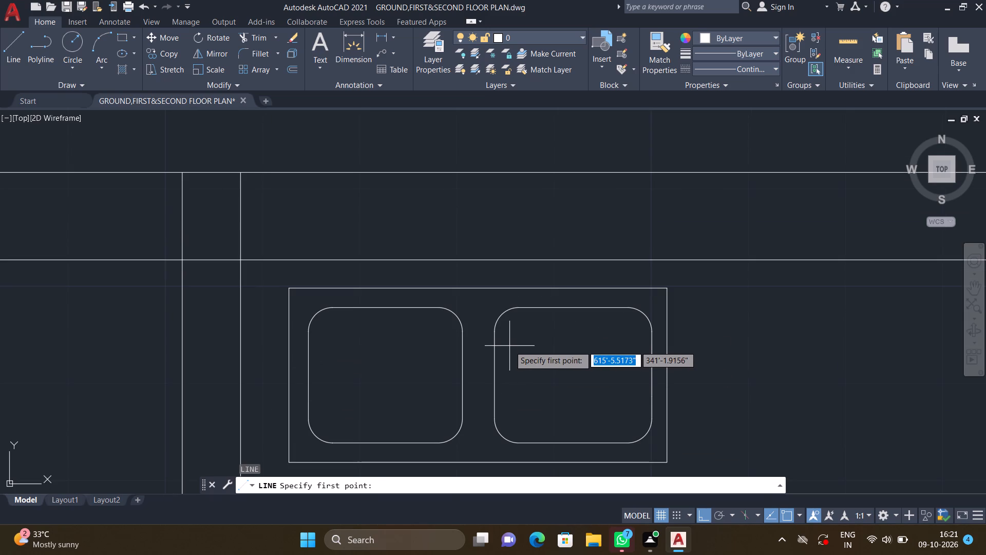
{"action": "scroll", "coordinate": [498, 337], "scroll_direction": "up", "scroll_amount": 1}
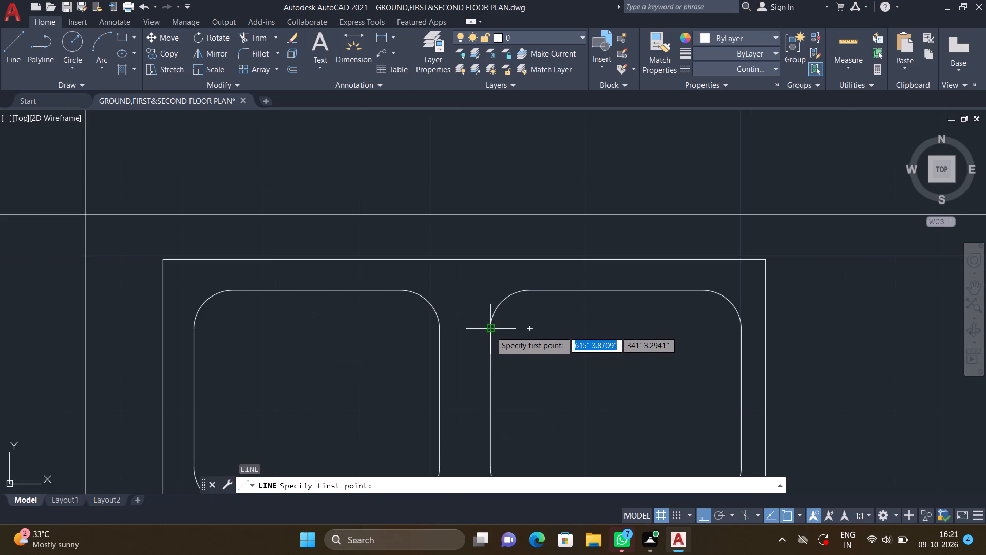
{"action": "left_click", "coordinate": [490, 331]}
{"action": "scroll", "coordinate": [650, 332], "scroll_direction": "down", "scroll_amount": 1}
{"action": "middle_click_drag", "start_coordinate": [593, 324], "coordinate": [520, 307]}
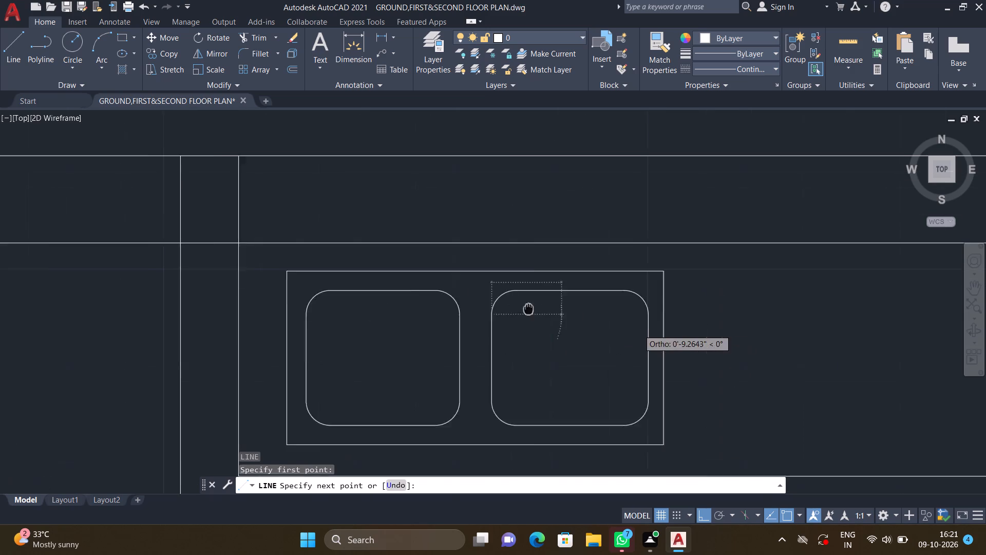
{"action": "middle_click_drag", "start_coordinate": [520, 307], "coordinate": [518, 308]}
{"action": "scroll", "coordinate": [611, 317], "scroll_direction": "up", "scroll_amount": 2}
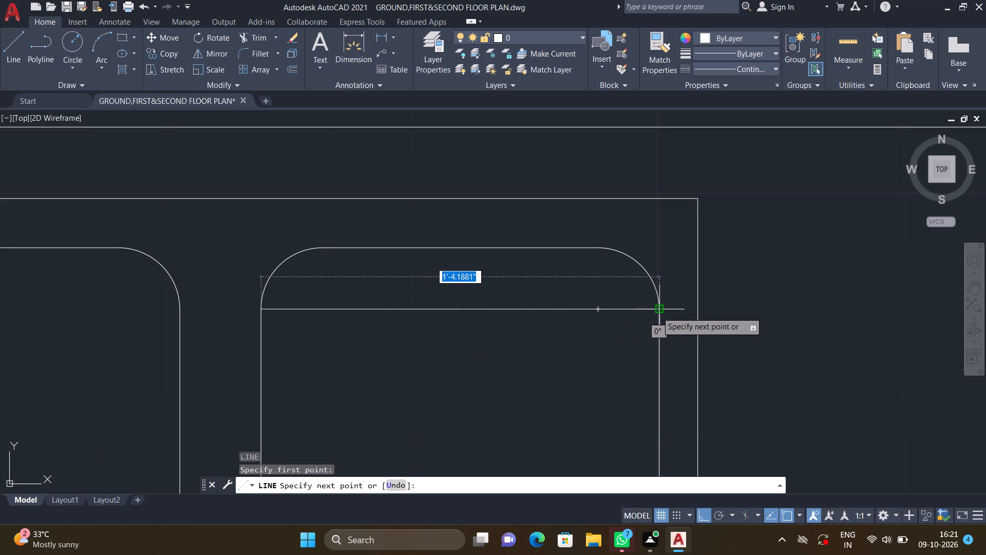
{"action": "left_click", "coordinate": [658, 311]}
{"action": "key", "text": "Return"}
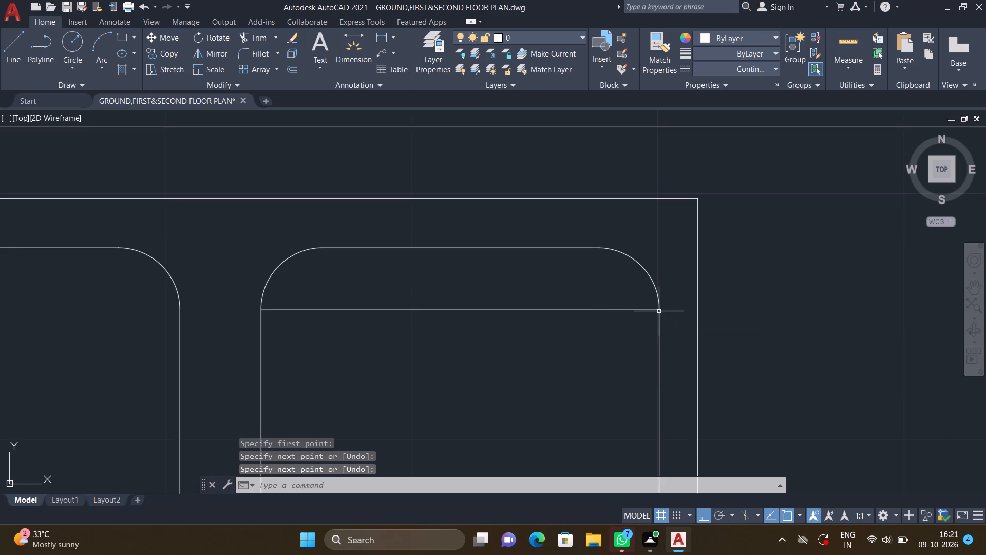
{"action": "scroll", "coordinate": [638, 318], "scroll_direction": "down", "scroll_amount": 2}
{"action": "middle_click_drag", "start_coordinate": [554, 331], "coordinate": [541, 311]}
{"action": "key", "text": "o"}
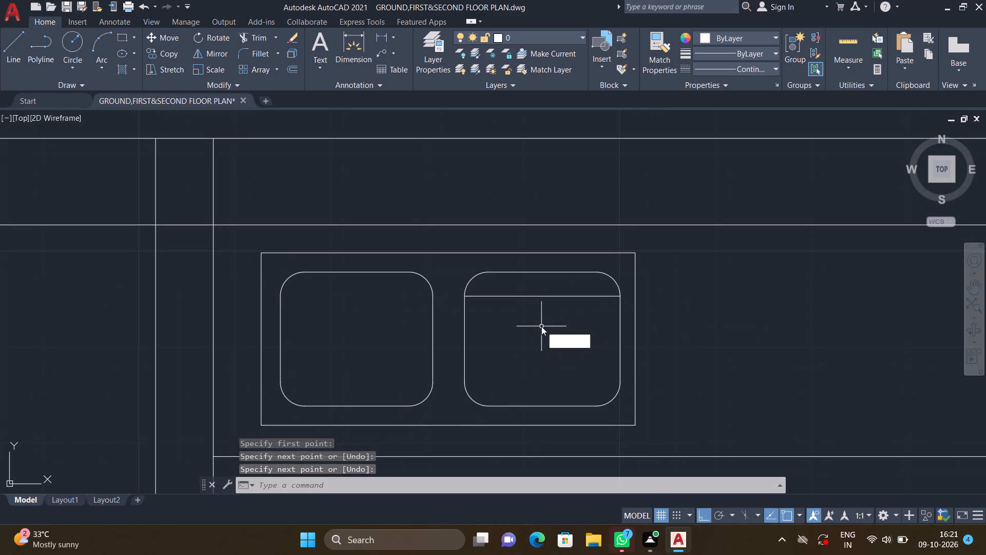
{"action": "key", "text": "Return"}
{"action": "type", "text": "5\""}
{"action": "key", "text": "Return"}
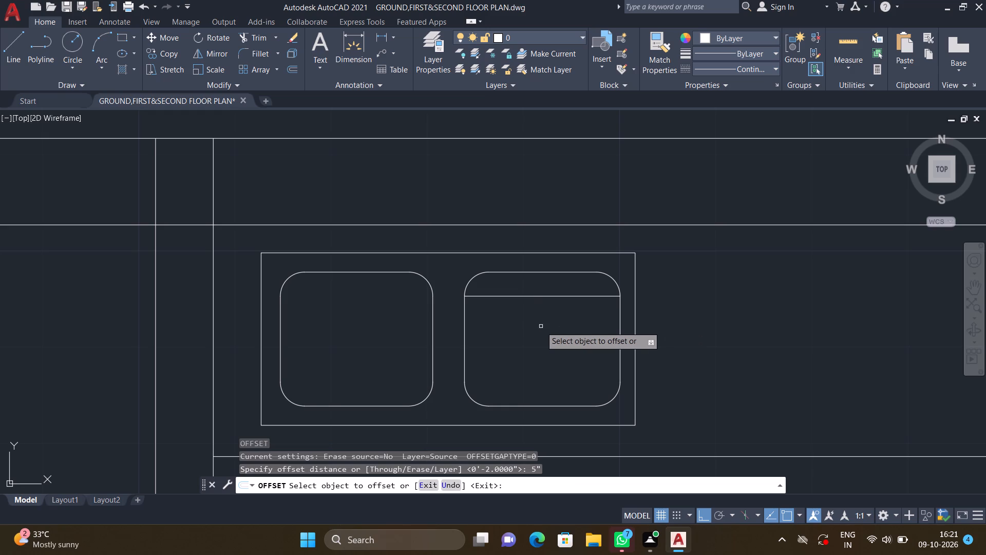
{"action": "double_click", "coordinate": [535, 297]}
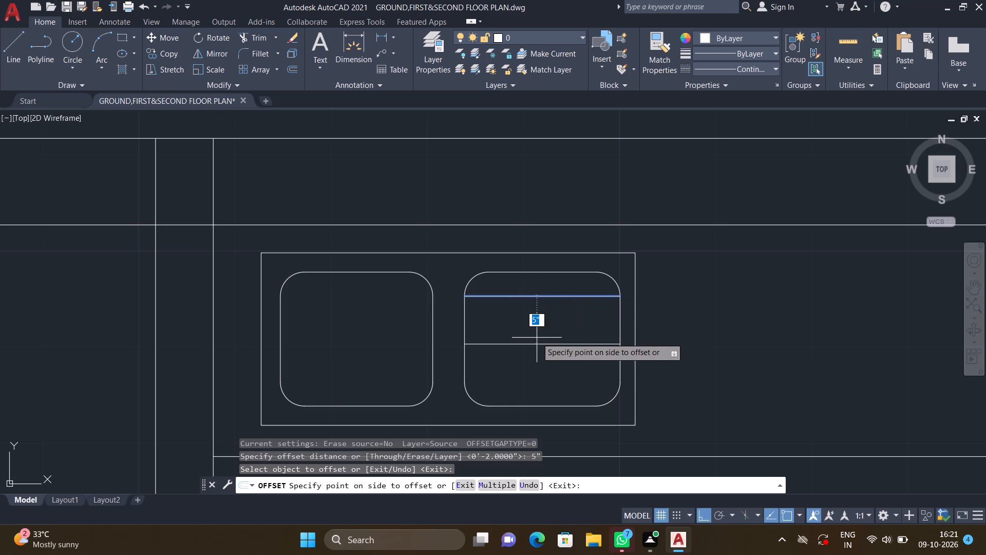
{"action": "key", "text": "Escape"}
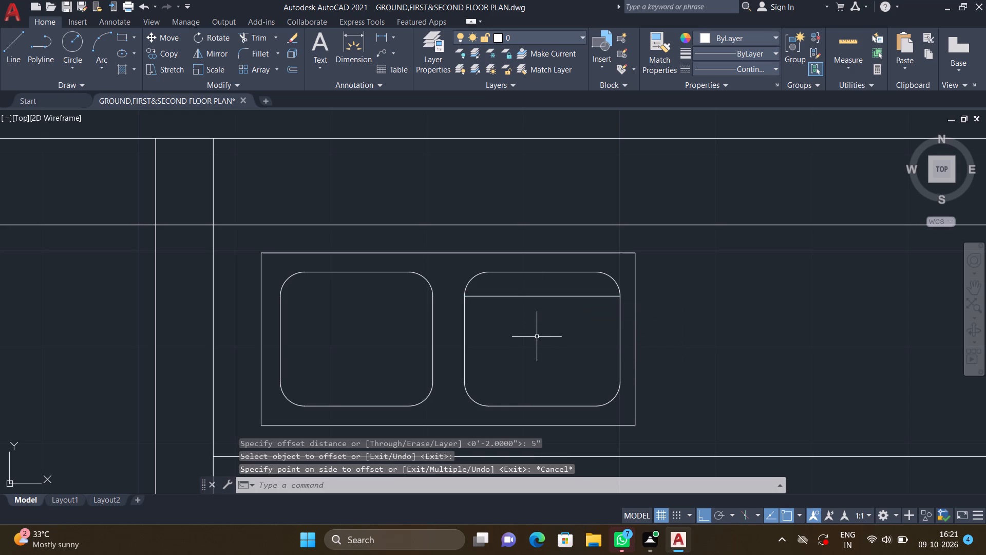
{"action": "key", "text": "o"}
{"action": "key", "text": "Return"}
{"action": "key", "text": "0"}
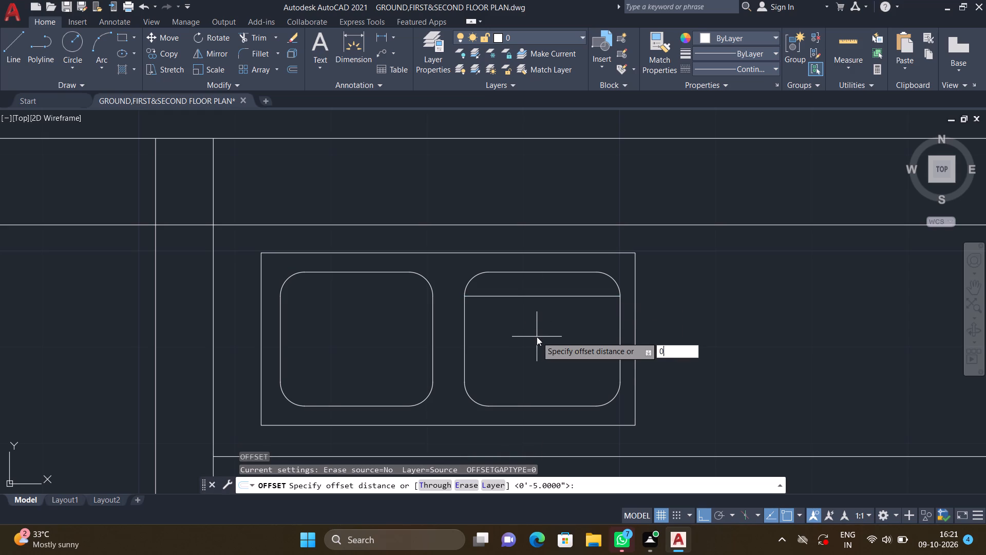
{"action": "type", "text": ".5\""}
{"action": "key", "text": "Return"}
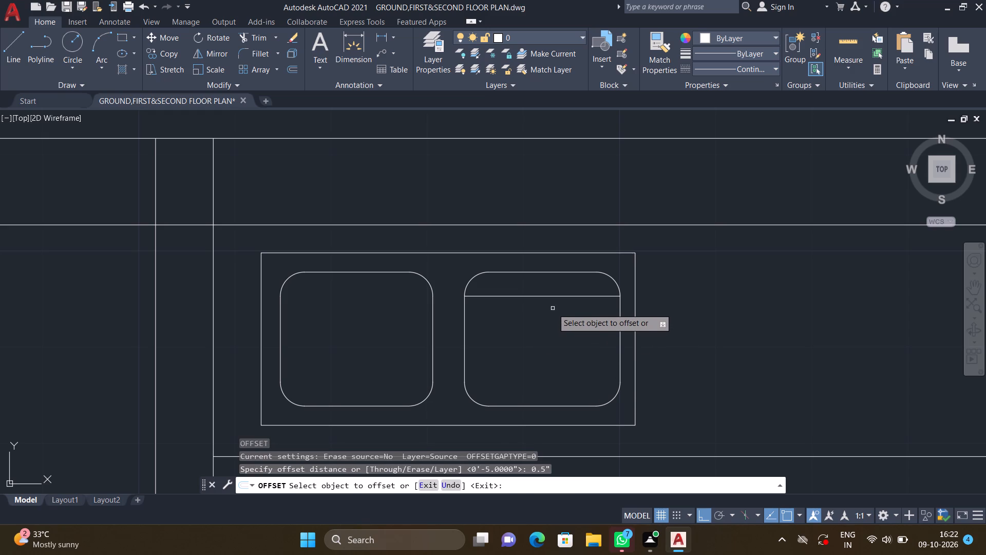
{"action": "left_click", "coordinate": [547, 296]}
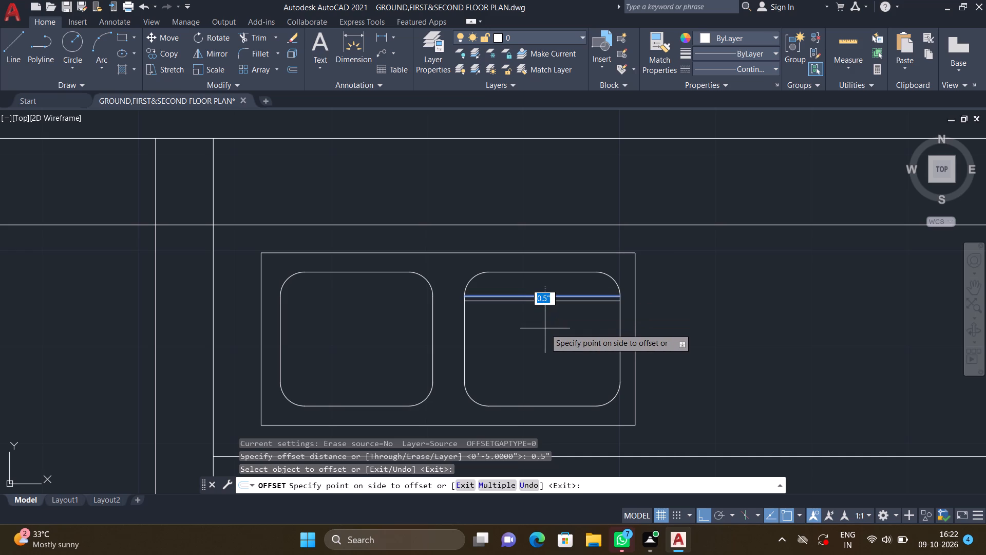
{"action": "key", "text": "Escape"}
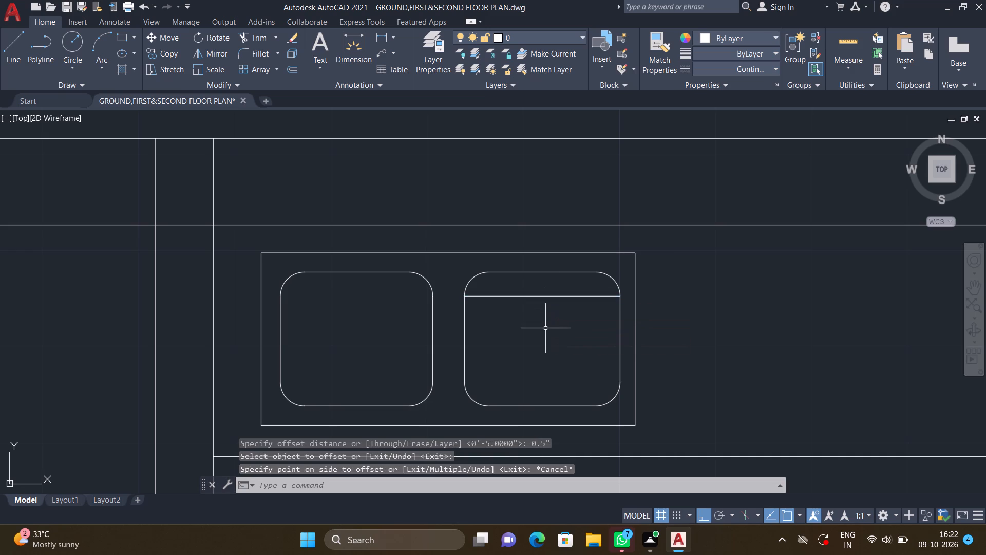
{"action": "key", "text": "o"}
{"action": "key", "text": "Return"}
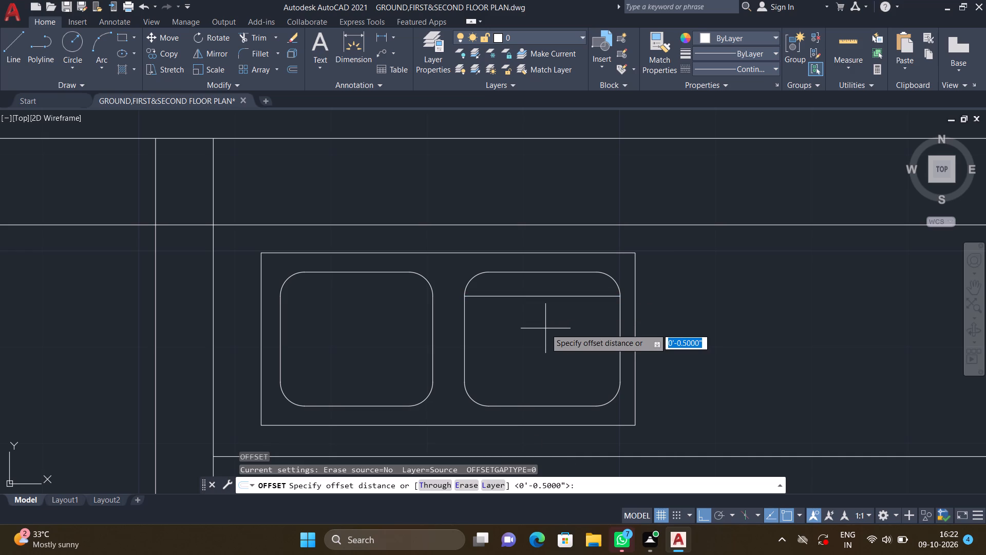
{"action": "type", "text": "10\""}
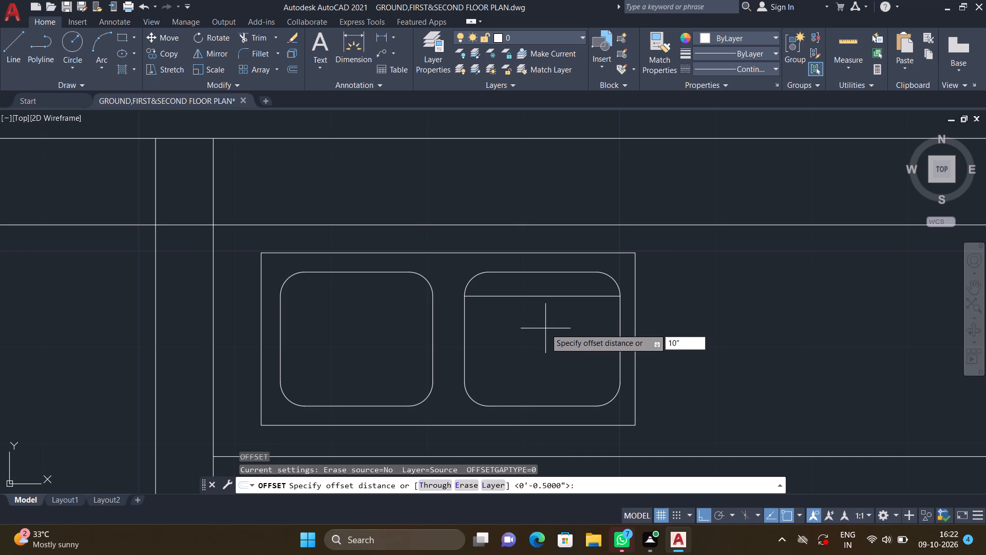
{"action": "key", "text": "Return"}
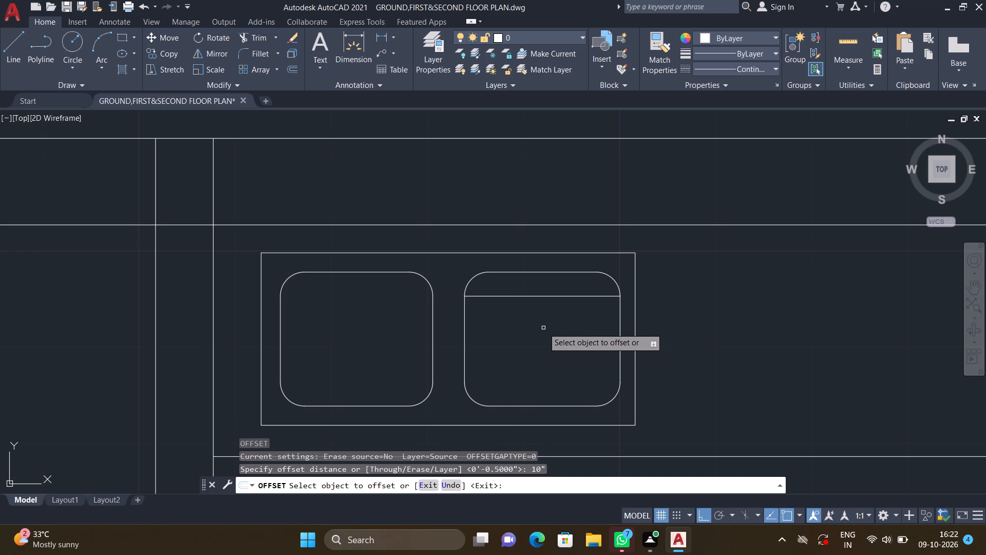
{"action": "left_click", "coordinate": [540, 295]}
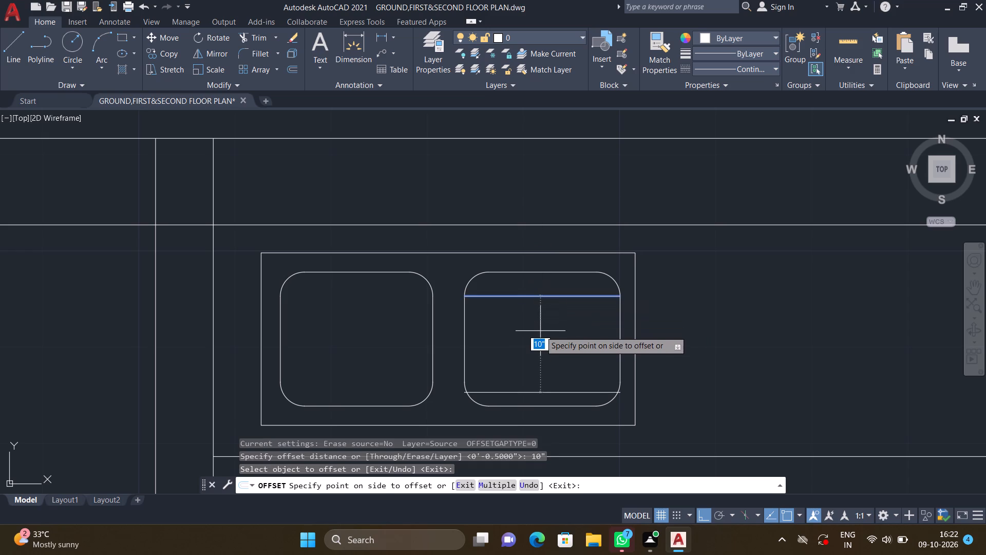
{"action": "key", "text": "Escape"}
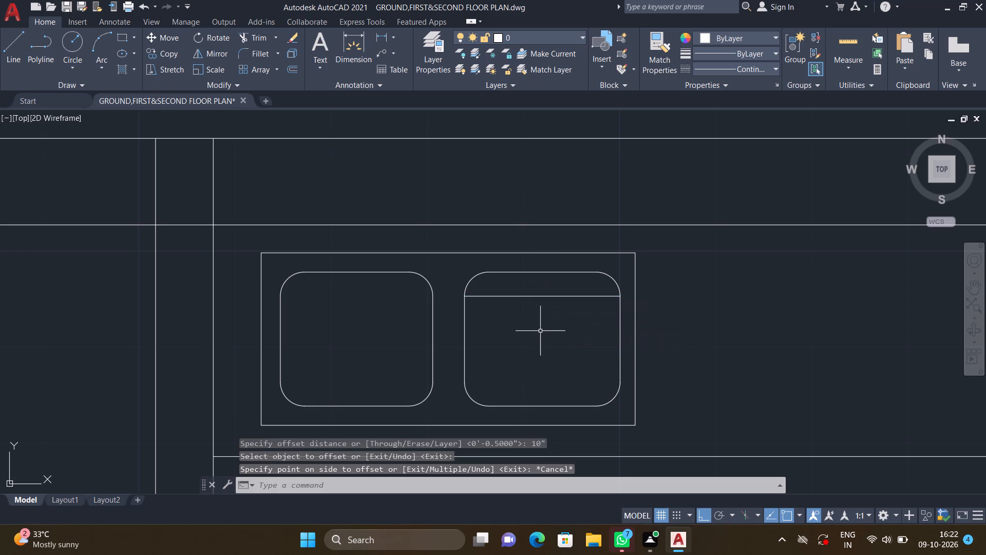
Draw a horizontal line about 1'-4" long across the right-hand basin, about 2" below its existing cross line.
{"action": "key", "text": "l"}
{"action": "key", "text": "Return"}
{"action": "scroll", "coordinate": [479, 328], "scroll_direction": "up", "scroll_amount": 1}
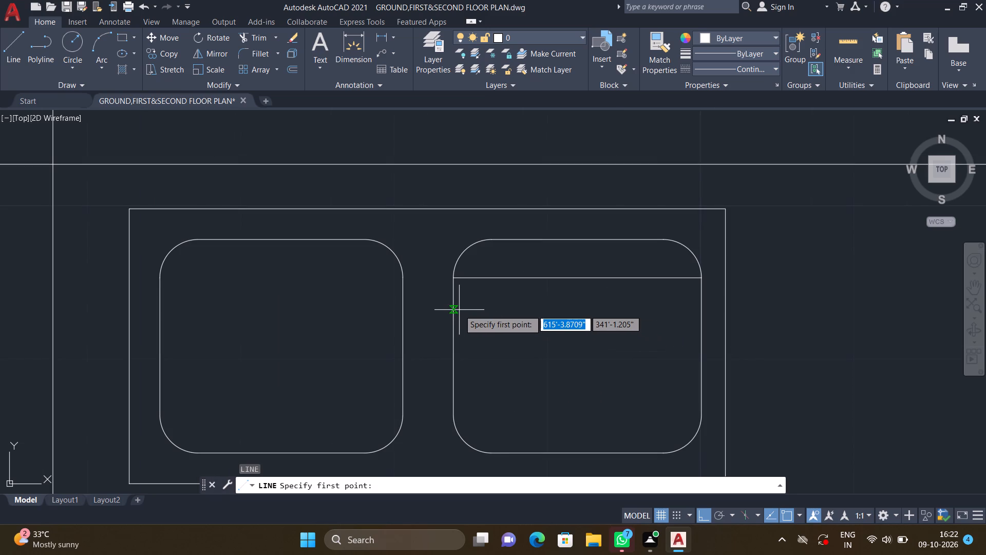
{"action": "left_click", "coordinate": [453, 309]}
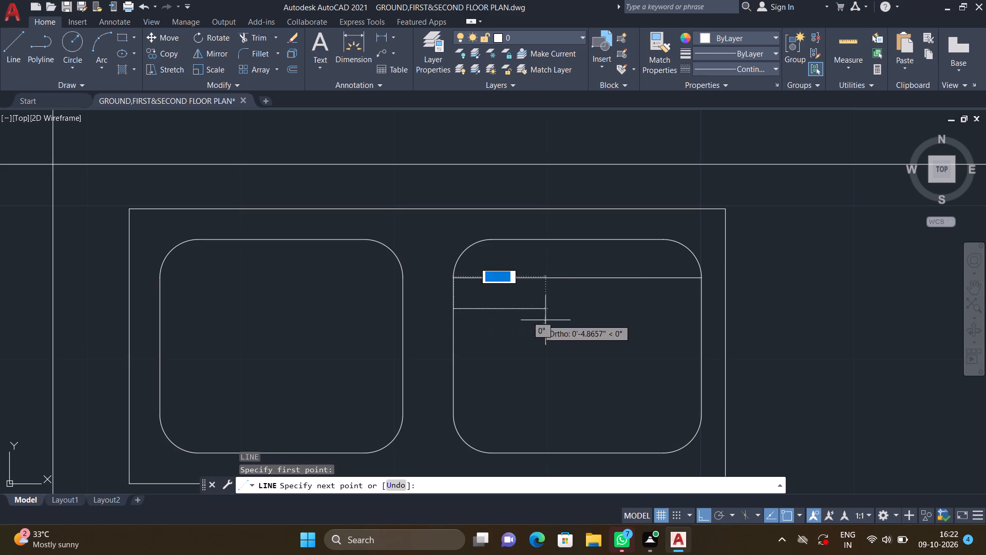
{"action": "left_click", "coordinate": [701, 309]}
{"action": "key", "text": "Return"}
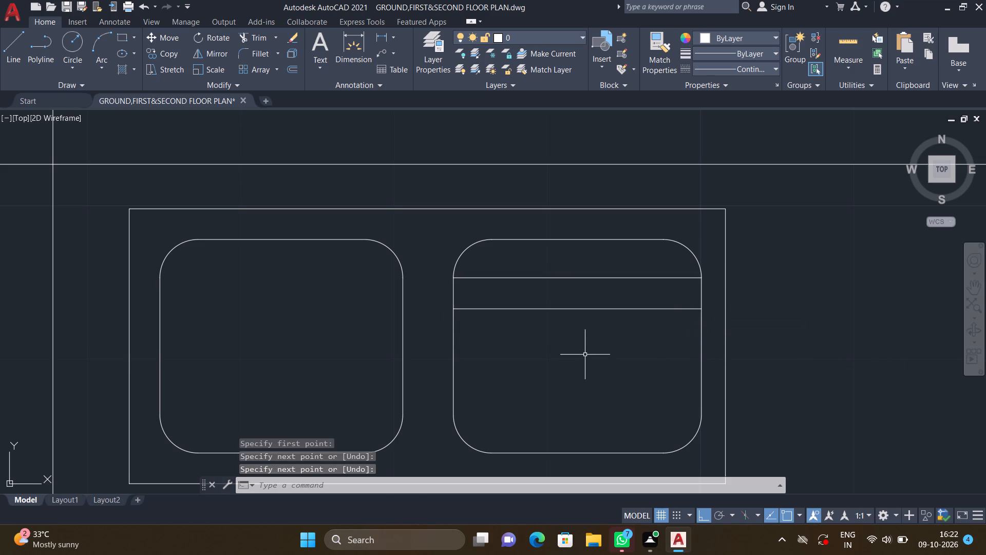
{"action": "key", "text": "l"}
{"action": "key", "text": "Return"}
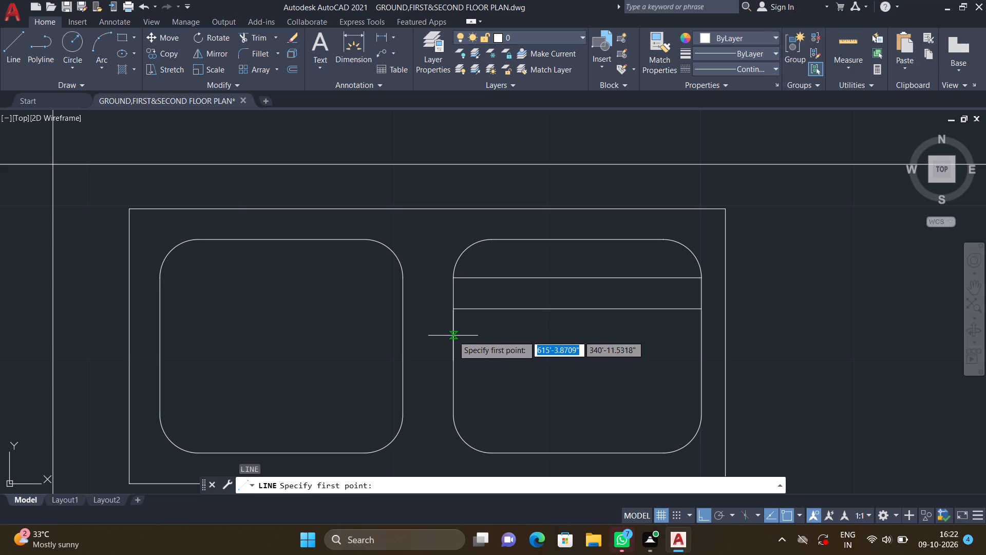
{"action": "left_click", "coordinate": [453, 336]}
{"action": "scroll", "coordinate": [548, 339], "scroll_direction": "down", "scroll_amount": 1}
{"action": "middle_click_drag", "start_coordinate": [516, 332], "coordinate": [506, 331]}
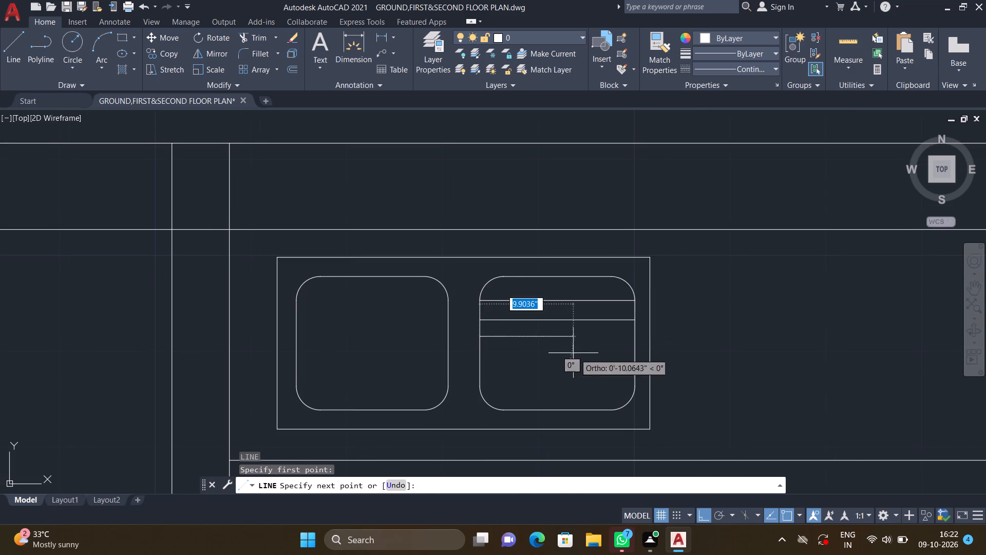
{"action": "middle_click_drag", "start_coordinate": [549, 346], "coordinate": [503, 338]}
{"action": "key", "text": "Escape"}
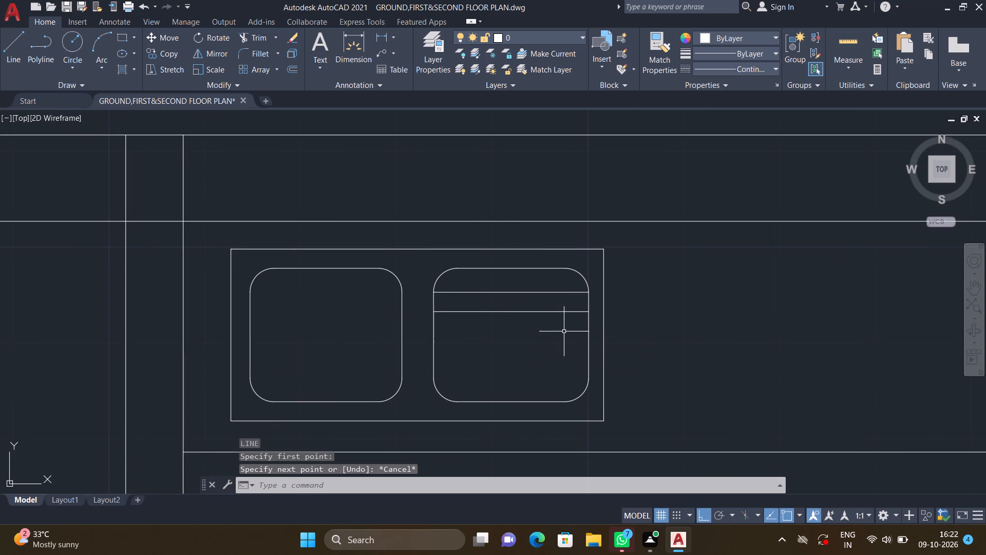
Draw a third horizontal line across the right-hand basin from side to side, about 1.75" below the second line.
{"action": "key", "text": "l"}
{"action": "key", "text": "Return"}
{"action": "scroll", "coordinate": [419, 328], "scroll_direction": "up", "scroll_amount": 1}
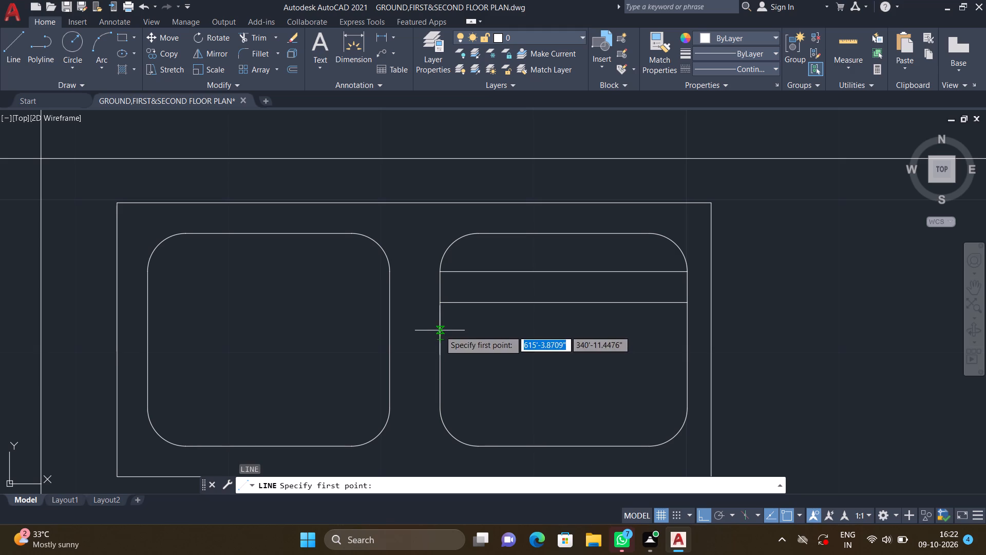
{"action": "left_click", "coordinate": [440, 330]}
{"action": "scroll", "coordinate": [565, 332], "scroll_direction": "down", "scroll_amount": 1}
{"action": "scroll", "coordinate": [628, 336], "scroll_direction": "up", "scroll_amount": 2}
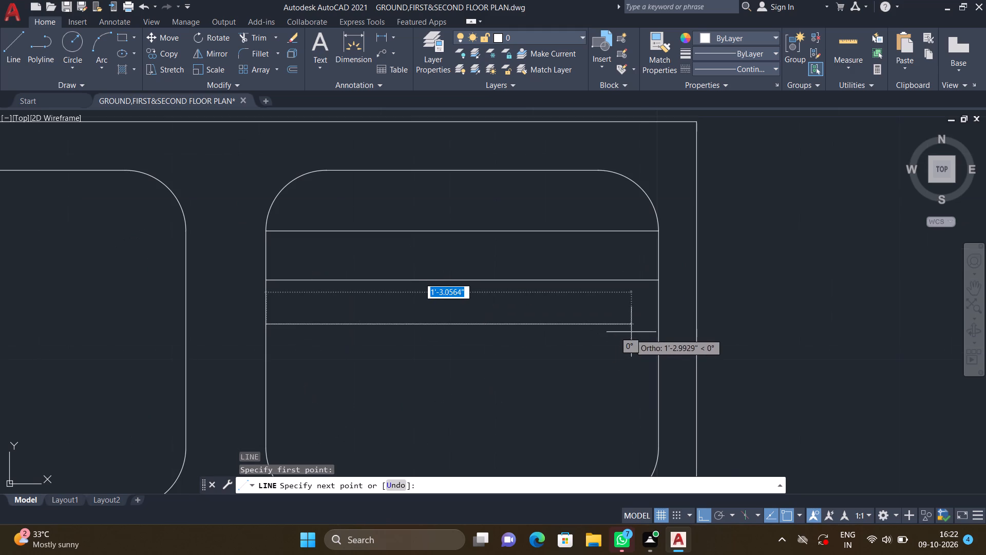
{"action": "left_click", "coordinate": [659, 324]}
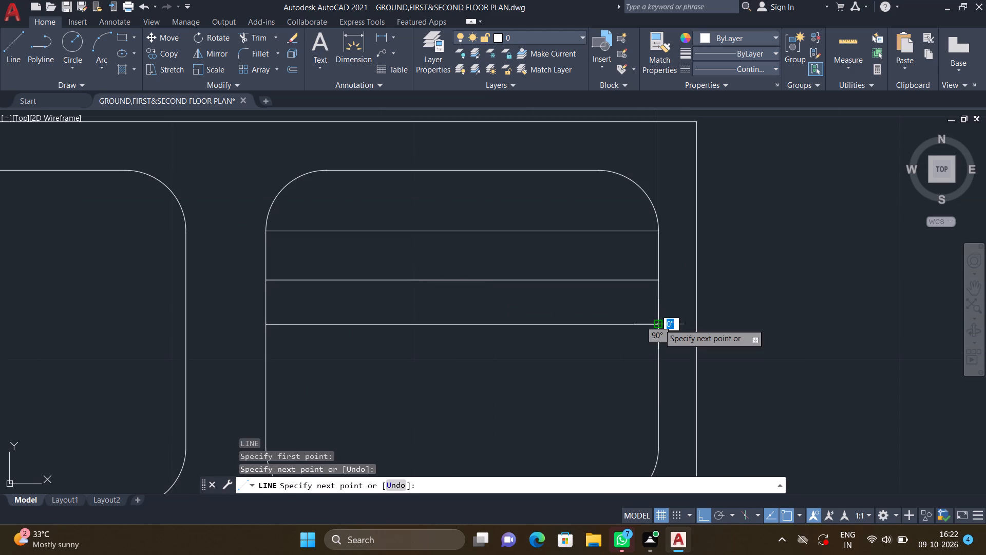
{"action": "key", "text": "Return"}
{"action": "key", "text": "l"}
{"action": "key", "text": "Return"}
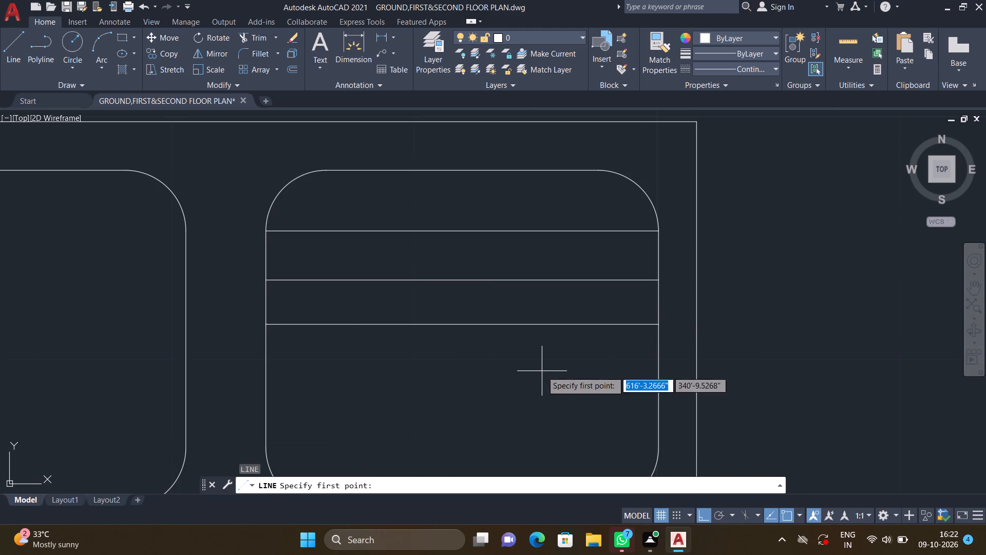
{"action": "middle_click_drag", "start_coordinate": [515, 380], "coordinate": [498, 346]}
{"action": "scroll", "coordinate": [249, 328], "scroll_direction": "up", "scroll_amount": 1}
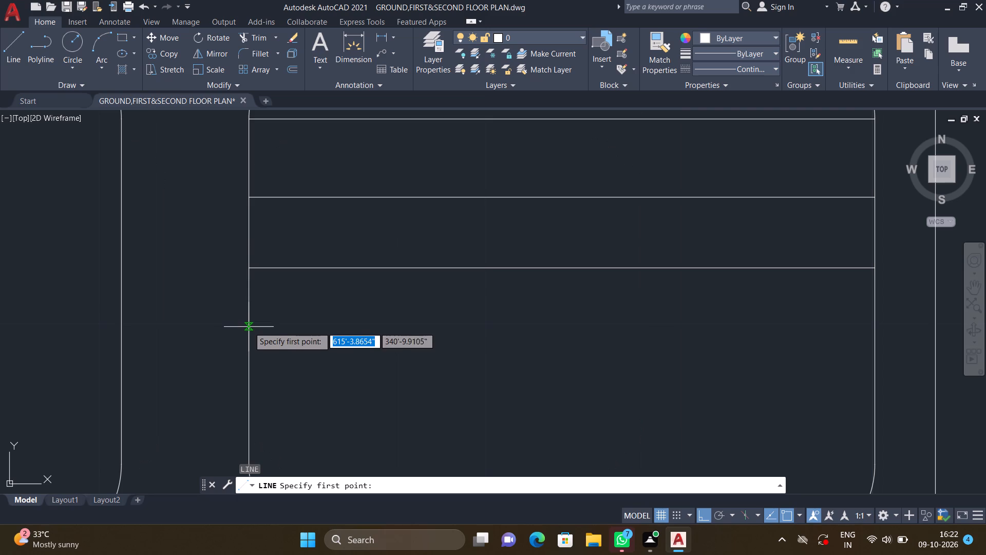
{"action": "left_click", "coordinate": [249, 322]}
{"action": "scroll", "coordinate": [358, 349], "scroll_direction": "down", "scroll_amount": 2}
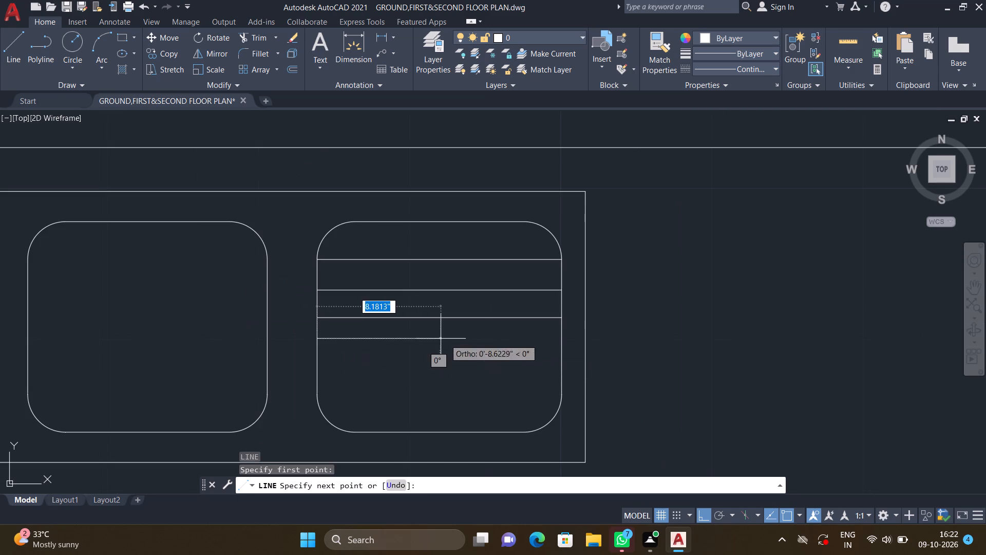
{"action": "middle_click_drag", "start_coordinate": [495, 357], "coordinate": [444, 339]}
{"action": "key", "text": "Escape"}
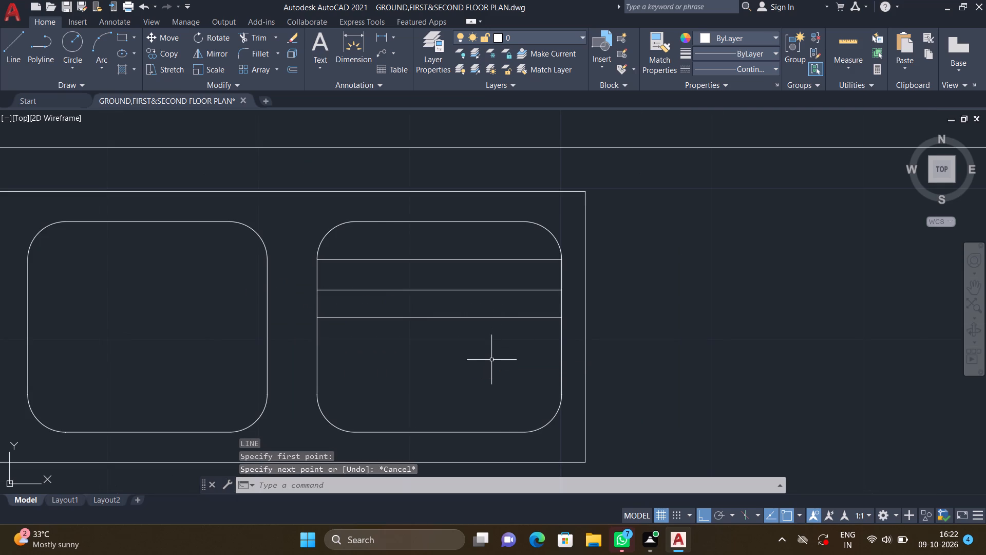
Draw a fourth horizontal line about 1'-4" long across the right-hand basin, about 1.5" below the third line.
{"action": "key", "text": "l"}
{"action": "key", "text": "Return"}
{"action": "scroll", "coordinate": [320, 338], "scroll_direction": "up", "scroll_amount": 2}
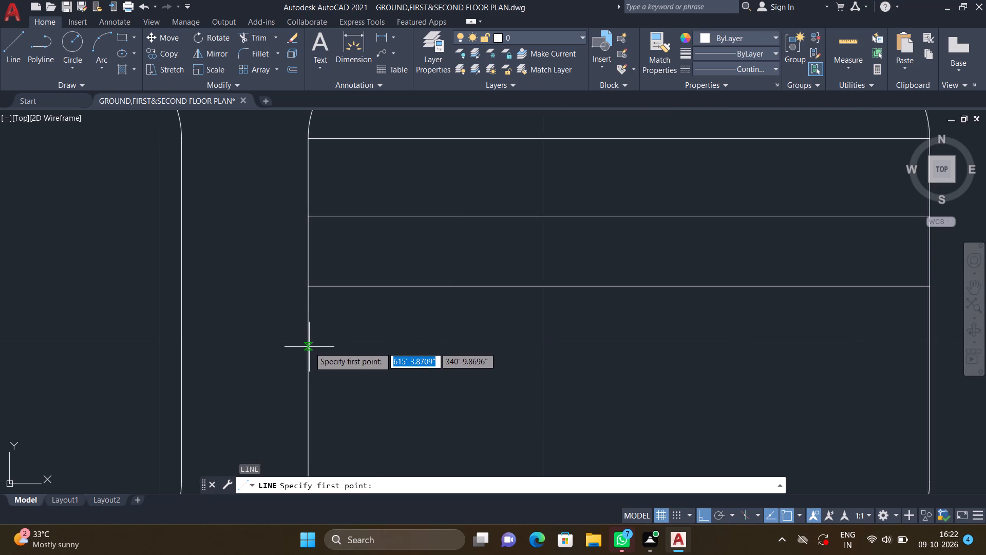
{"action": "left_click", "coordinate": [309, 347]}
{"action": "scroll", "coordinate": [439, 357], "scroll_direction": "down", "scroll_amount": 2}
{"action": "middle_click_drag", "start_coordinate": [487, 353], "coordinate": [439, 345]}
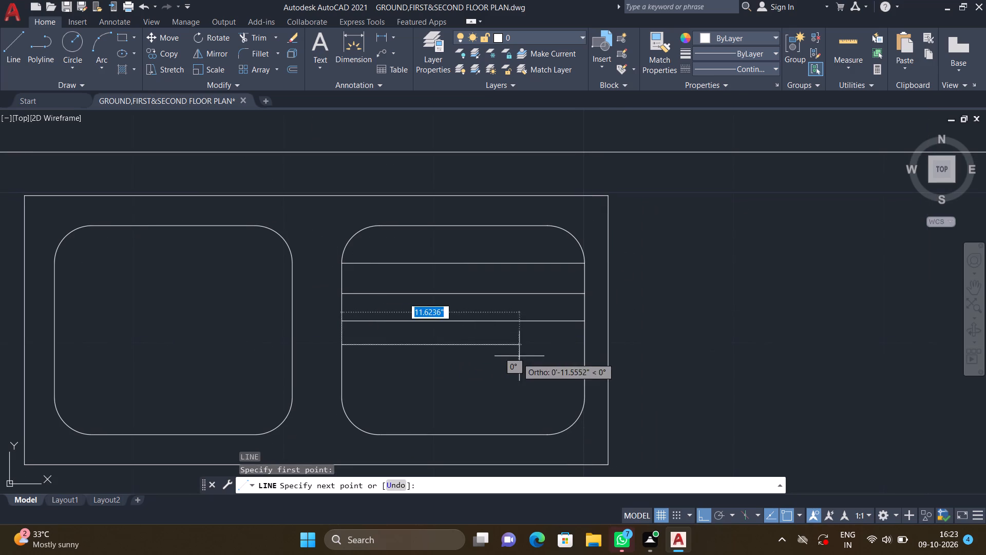
{"action": "scroll", "coordinate": [558, 345], "scroll_direction": "up", "scroll_amount": 2}
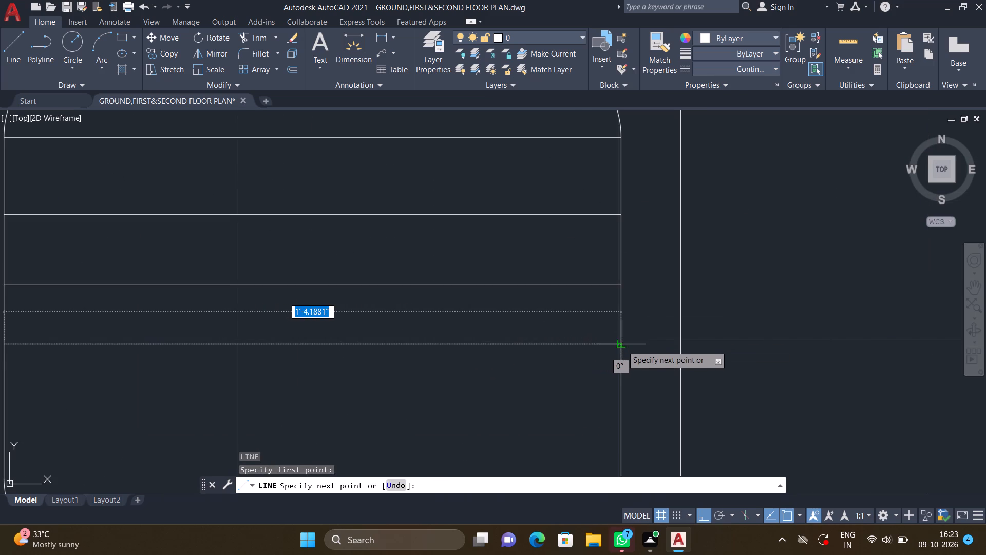
{"action": "left_click", "coordinate": [622, 345]}
{"action": "key", "text": "Return"}
{"action": "scroll", "coordinate": [508, 395], "scroll_direction": "down", "scroll_amount": 3}
{"action": "middle_click_drag", "start_coordinate": [415, 399], "coordinate": [425, 354]}
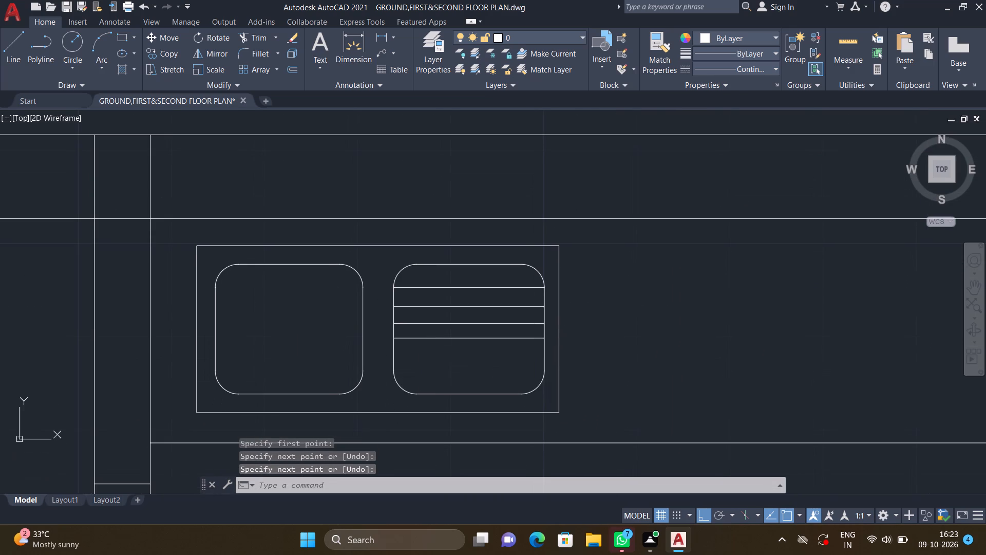
Draw a fifth horizontal line across the right-hand basin from side to side, about 1.25" below the fourth line.
{"action": "key", "text": "l"}
{"action": "key", "text": "Return"}
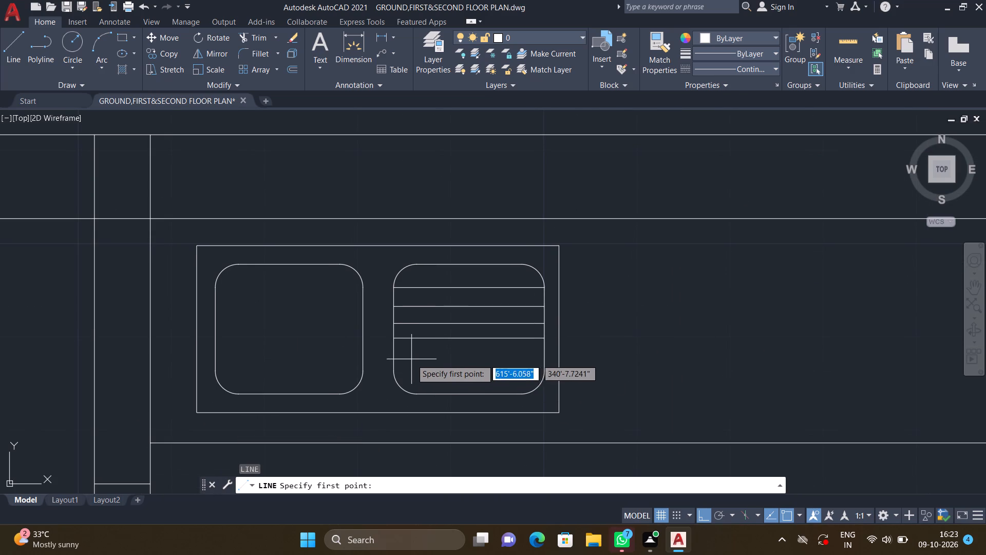
{"action": "scroll", "coordinate": [401, 361], "scroll_direction": "up", "scroll_amount": 2}
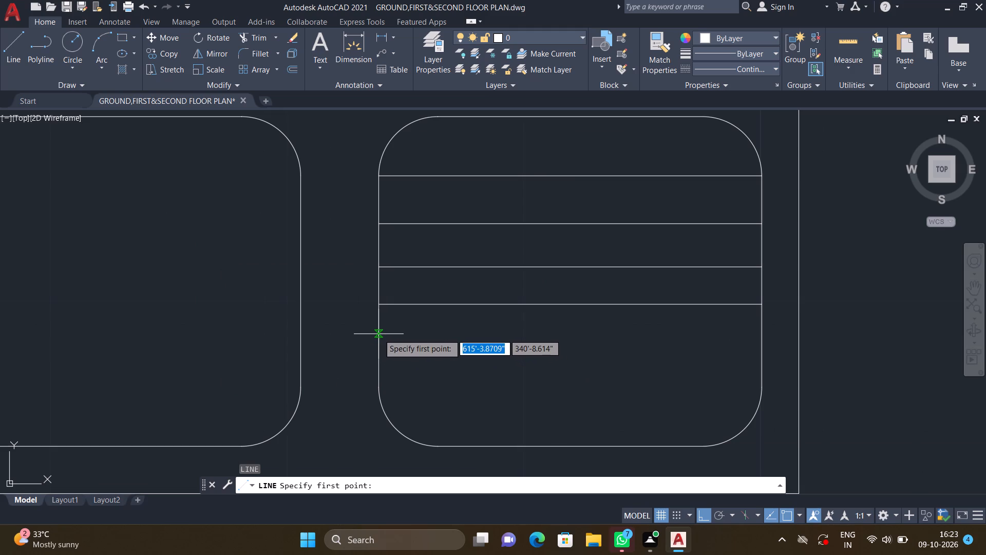
{"action": "double_click", "coordinate": [378, 334]}
{"action": "scroll", "coordinate": [459, 341], "scroll_direction": "down", "scroll_amount": 2}
{"action": "middle_click_drag", "start_coordinate": [519, 342], "coordinate": [471, 337]}
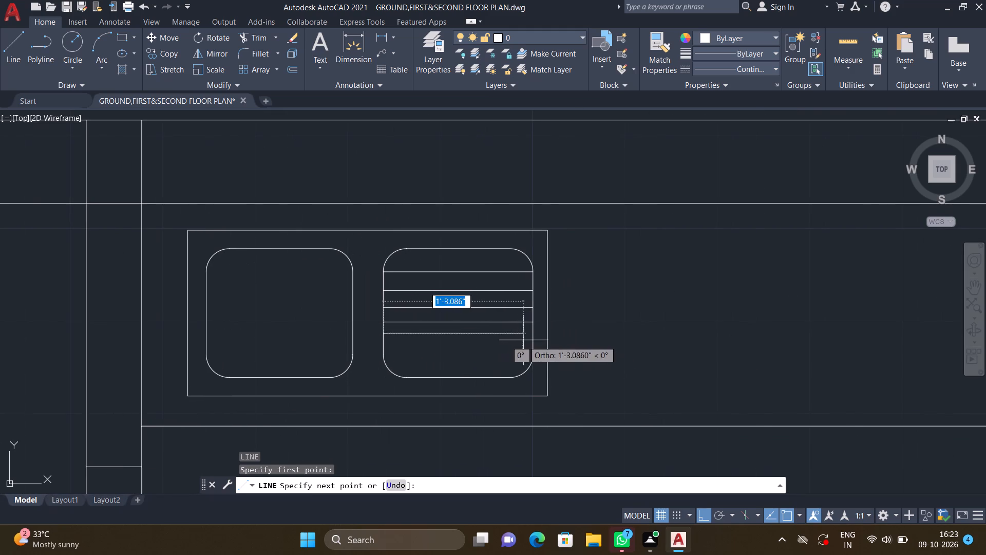
{"action": "scroll", "coordinate": [533, 342], "scroll_direction": "up", "scroll_amount": 1}
{"action": "left_click", "coordinate": [532, 330]}
{"action": "key", "text": "Return"}
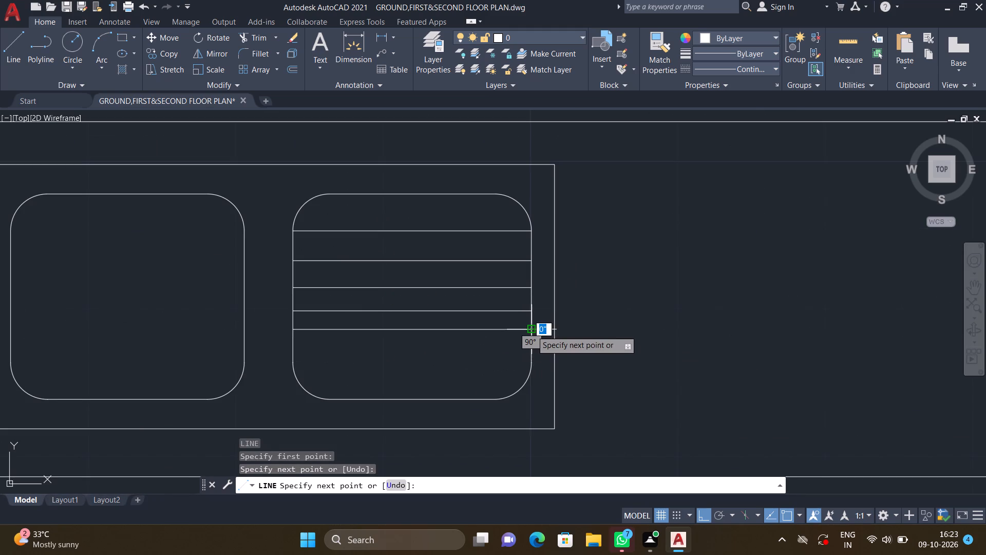
Draw a sixth horizontal line across the right-hand basin from side to side, about 1" below the fifth line.
{"action": "key", "text": "l"}
{"action": "key", "text": "Return"}
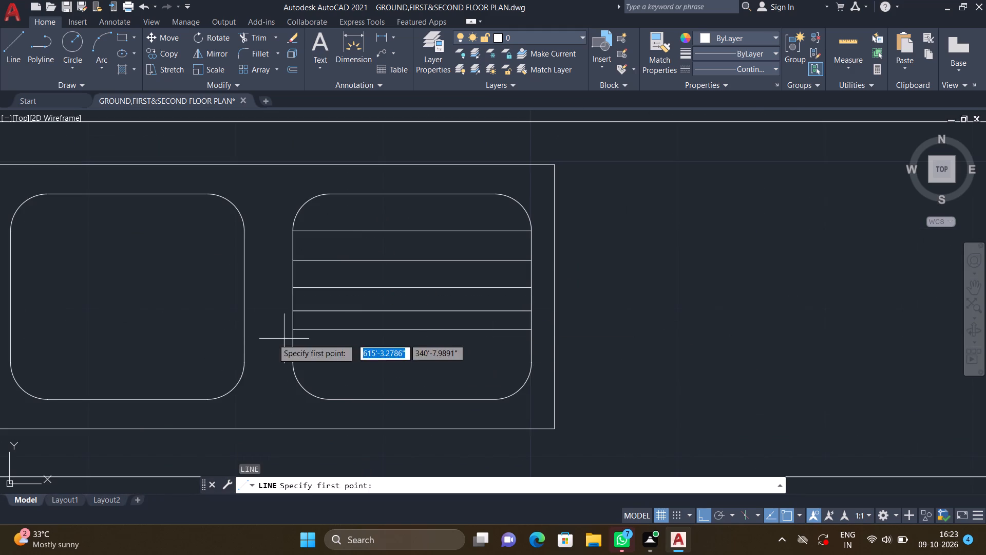
{"action": "scroll", "coordinate": [289, 353], "scroll_direction": "up", "scroll_amount": 1}
{"action": "left_click", "coordinate": [294, 340]}
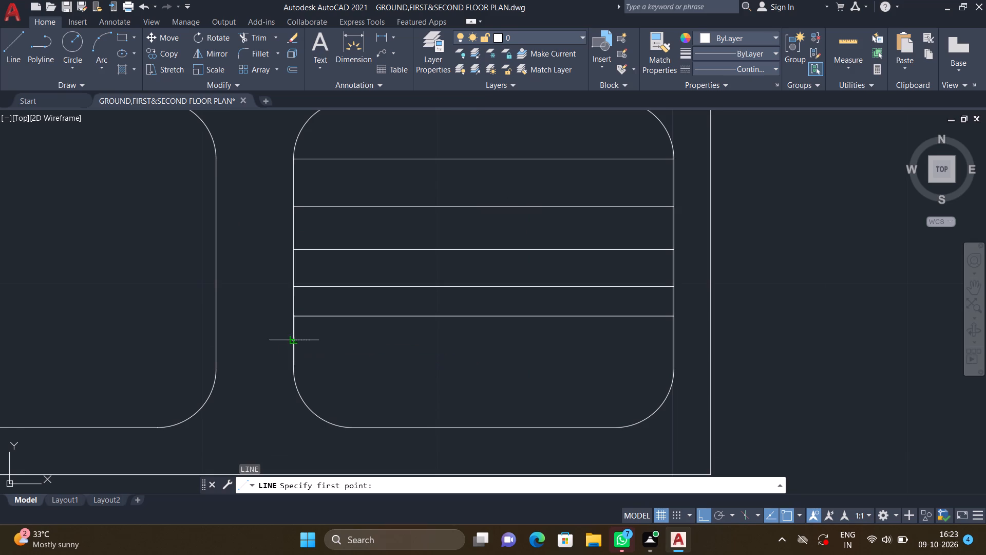
{"action": "scroll", "coordinate": [381, 344], "scroll_direction": "down", "scroll_amount": 1}
{"action": "middle_click_drag", "start_coordinate": [417, 345], "coordinate": [370, 329]}
{"action": "scroll", "coordinate": [498, 331], "scroll_direction": "up", "scroll_amount": 1}
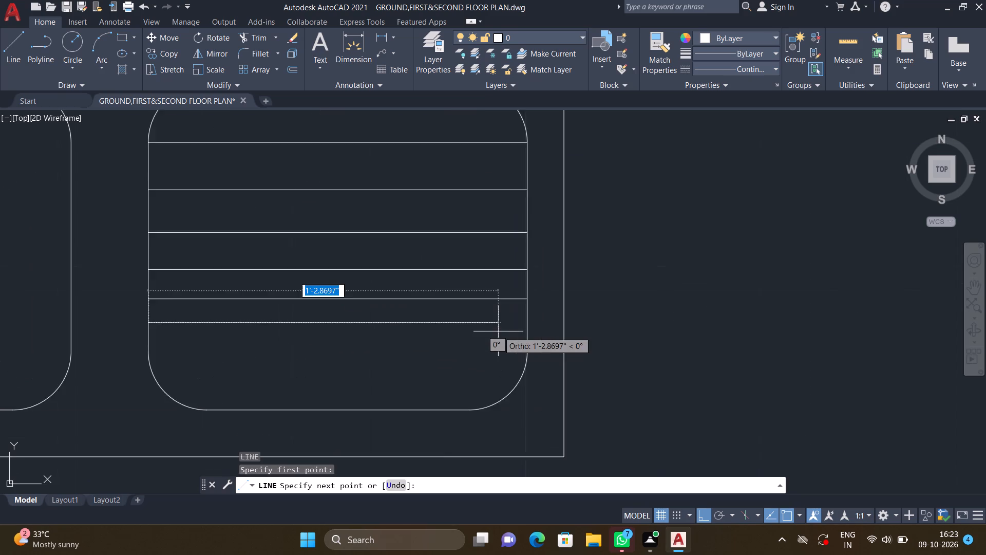
{"action": "scroll", "coordinate": [498, 331], "scroll_direction": "up", "scroll_amount": 1}
{"action": "left_click", "coordinate": [542, 315]}
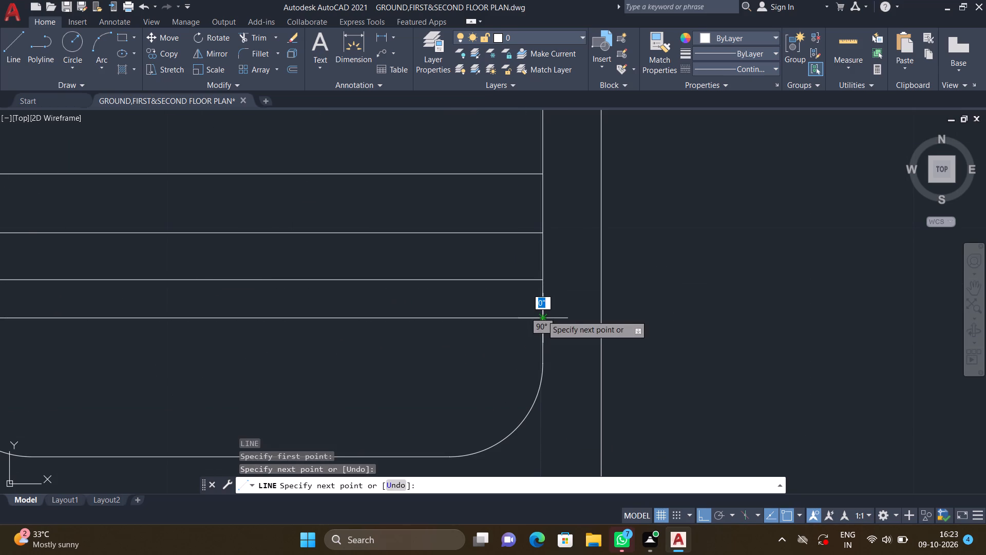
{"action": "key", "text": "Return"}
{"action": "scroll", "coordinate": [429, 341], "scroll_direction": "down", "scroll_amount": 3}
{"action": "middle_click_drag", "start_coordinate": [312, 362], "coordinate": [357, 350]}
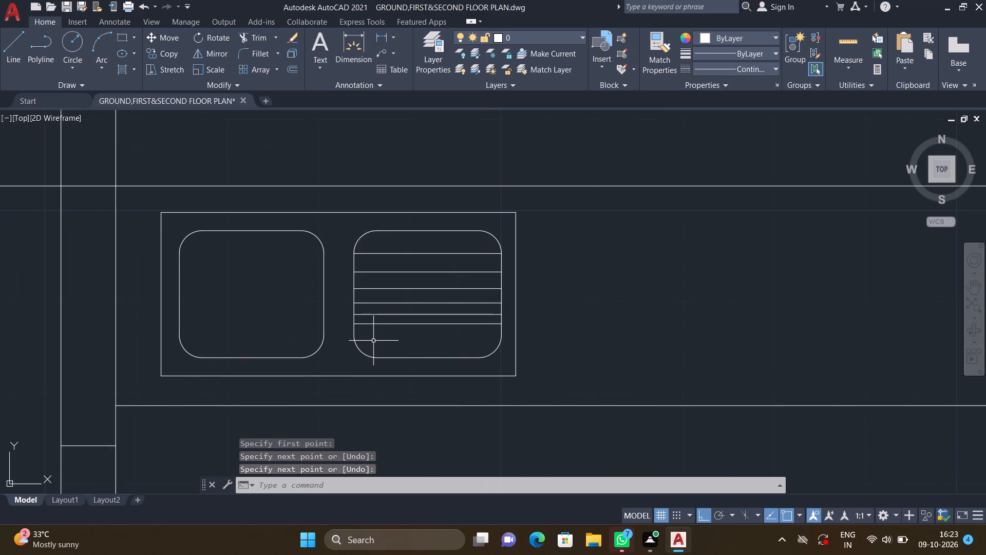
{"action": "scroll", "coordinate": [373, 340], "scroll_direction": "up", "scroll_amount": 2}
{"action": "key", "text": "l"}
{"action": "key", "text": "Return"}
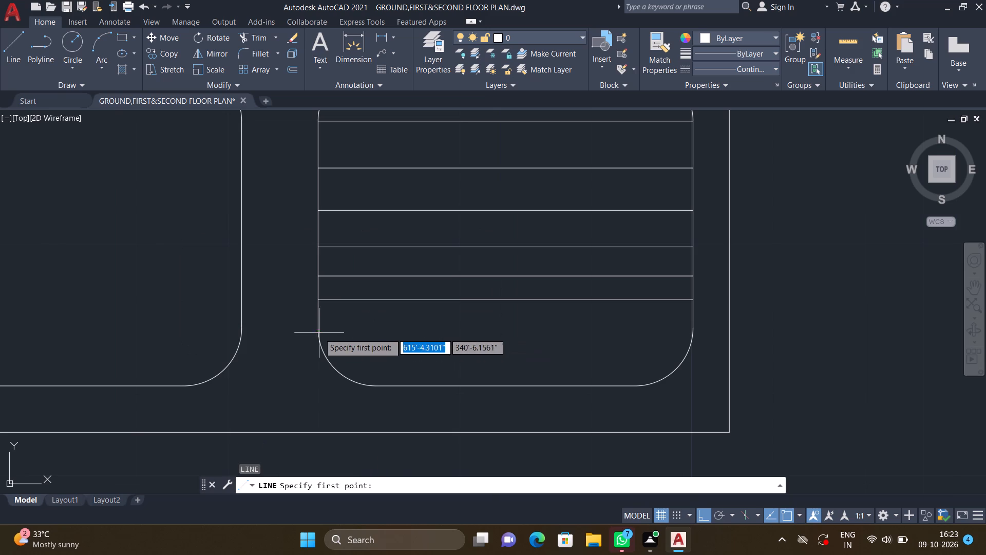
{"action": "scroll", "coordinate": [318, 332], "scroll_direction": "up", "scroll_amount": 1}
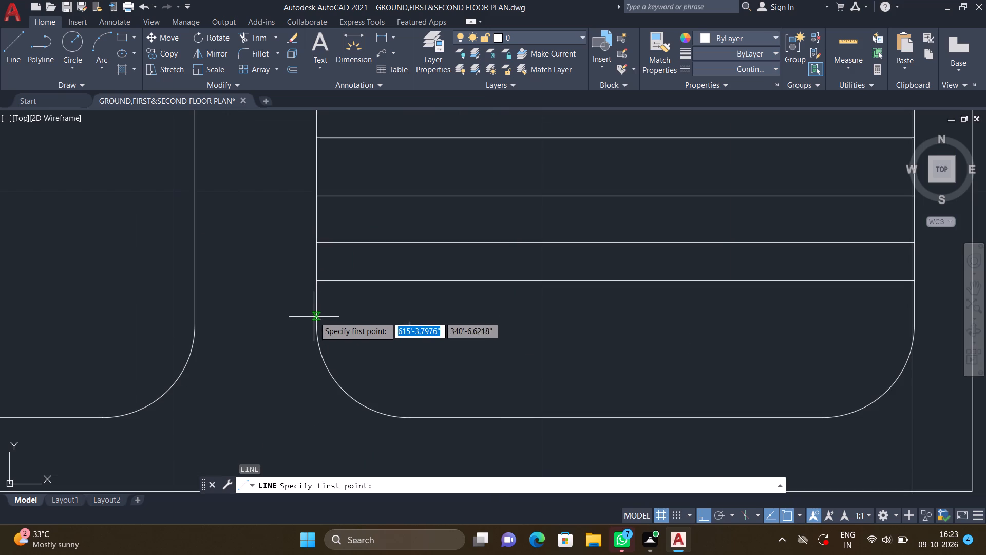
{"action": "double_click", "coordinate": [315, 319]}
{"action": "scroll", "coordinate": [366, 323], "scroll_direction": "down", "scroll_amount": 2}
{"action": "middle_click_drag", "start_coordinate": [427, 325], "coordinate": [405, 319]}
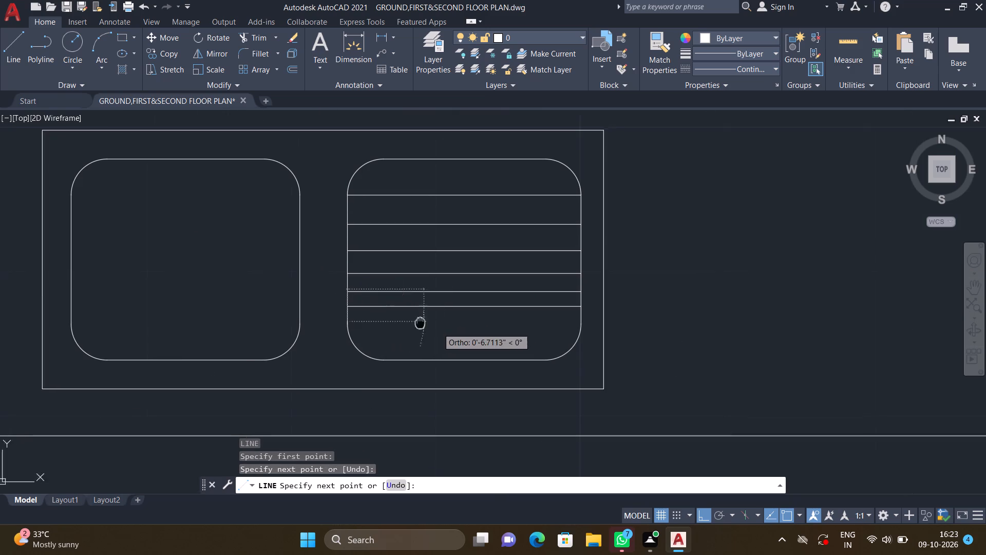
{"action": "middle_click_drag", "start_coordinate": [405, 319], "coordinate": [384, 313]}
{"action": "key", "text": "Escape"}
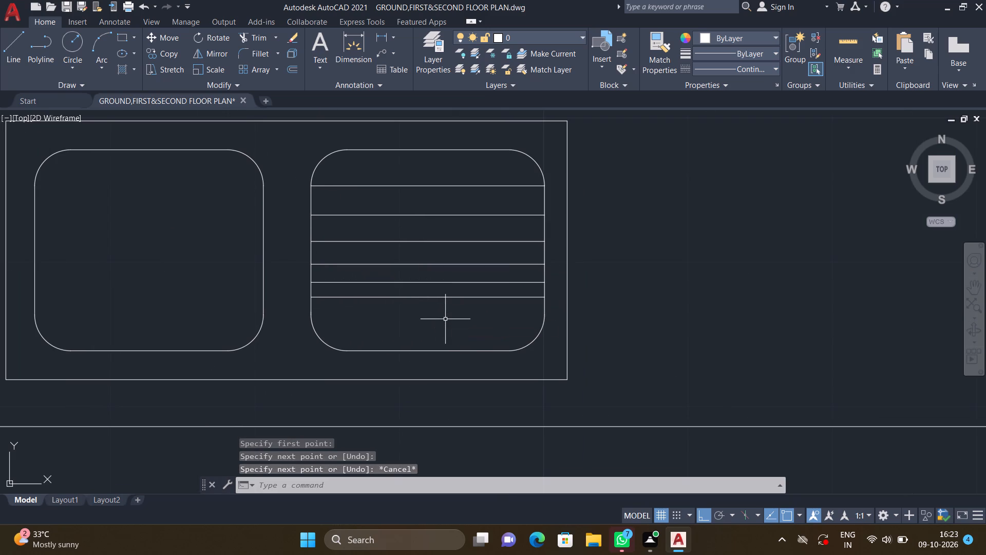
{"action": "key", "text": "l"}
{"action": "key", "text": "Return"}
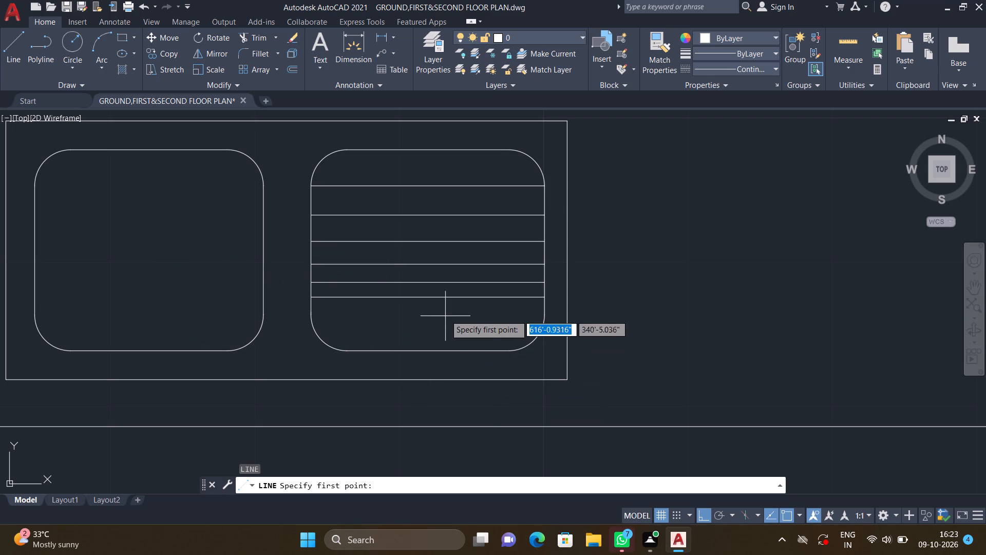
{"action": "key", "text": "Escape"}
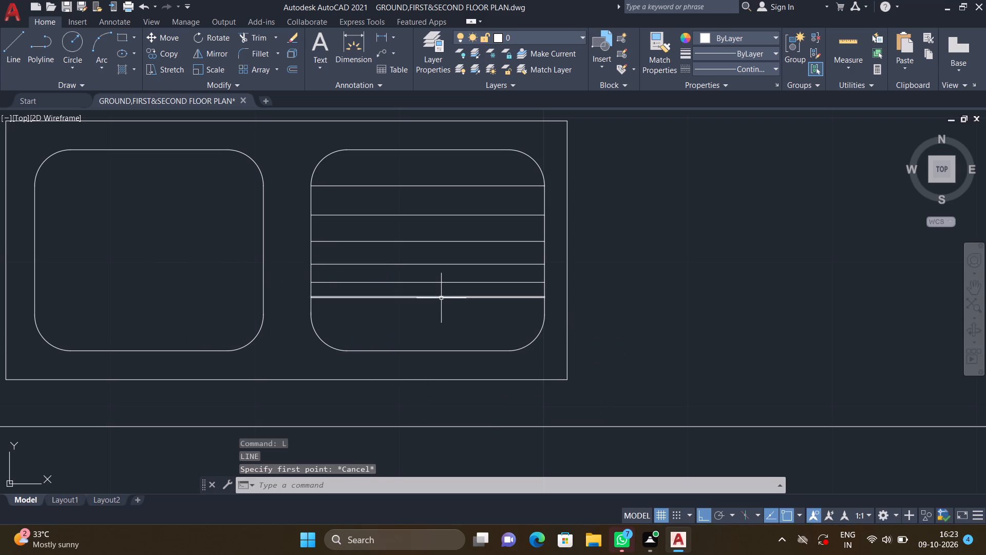
Delete the lowest horizontal line in the right-hand basin.
{"action": "double_click", "coordinate": [441, 297]}
{"action": "key", "text": "Delete"}
Draw a new sixth horizontal line across the right-hand basin from side to side, about 1.25" below the fifth line.
{"action": "key", "text": "l"}
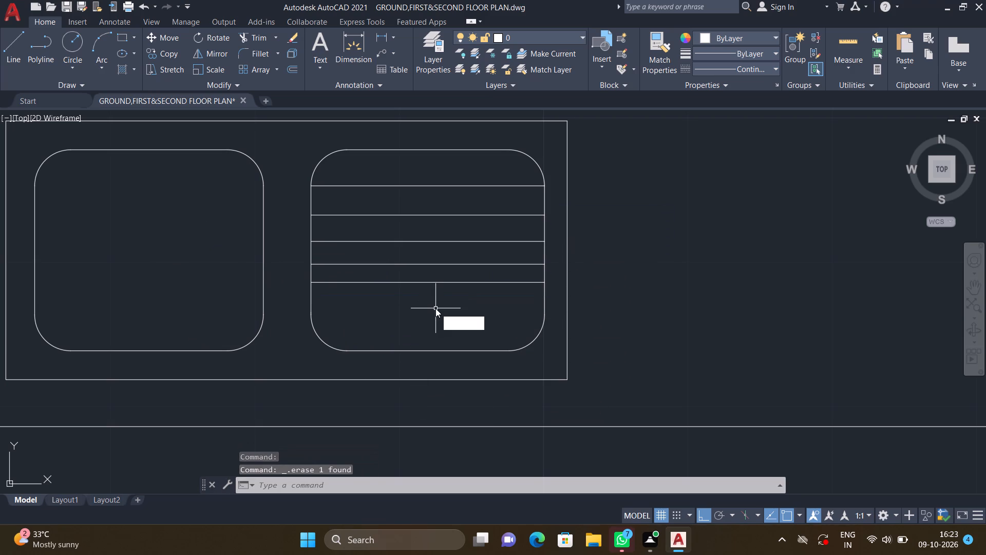
{"action": "key", "text": "Return"}
{"action": "scroll", "coordinate": [314, 317], "scroll_direction": "up", "scroll_amount": 2}
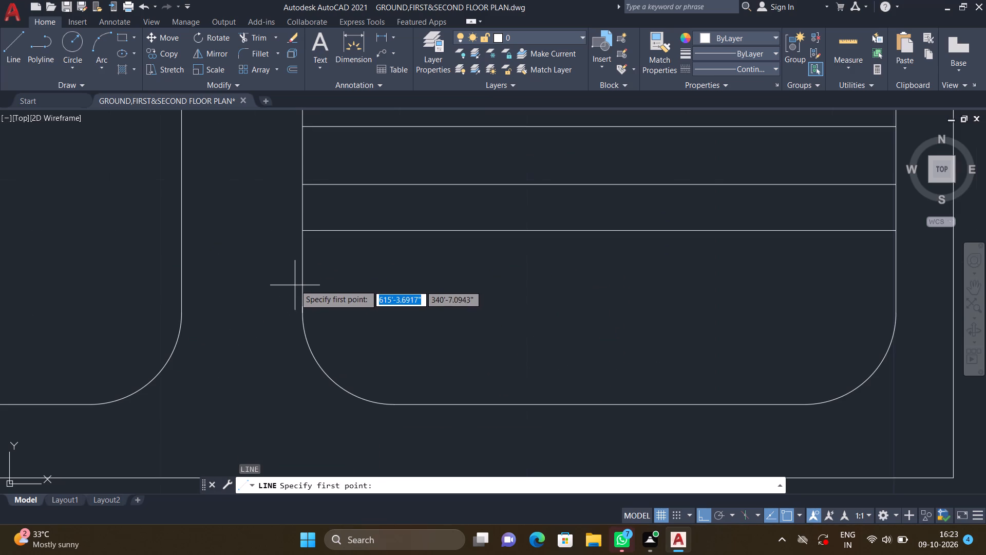
{"action": "double_click", "coordinate": [301, 278]}
{"action": "scroll", "coordinate": [441, 286], "scroll_direction": "down", "scroll_amount": 2}
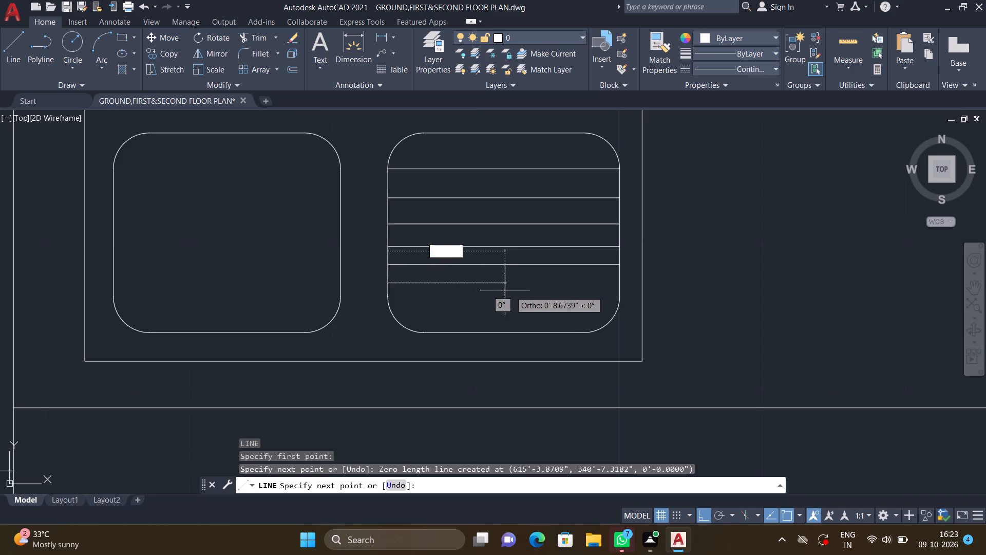
{"action": "middle_click_drag", "start_coordinate": [495, 286], "coordinate": [449, 282]}
{"action": "scroll", "coordinate": [548, 280], "scroll_direction": "up", "scroll_amount": 2}
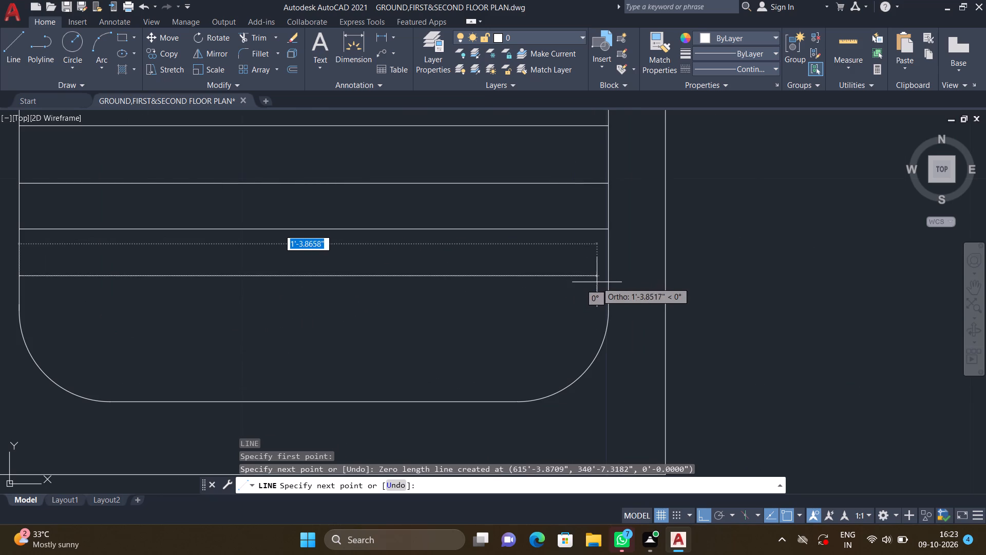
{"action": "left_click", "coordinate": [608, 275]}
{"action": "key", "text": "Return"}
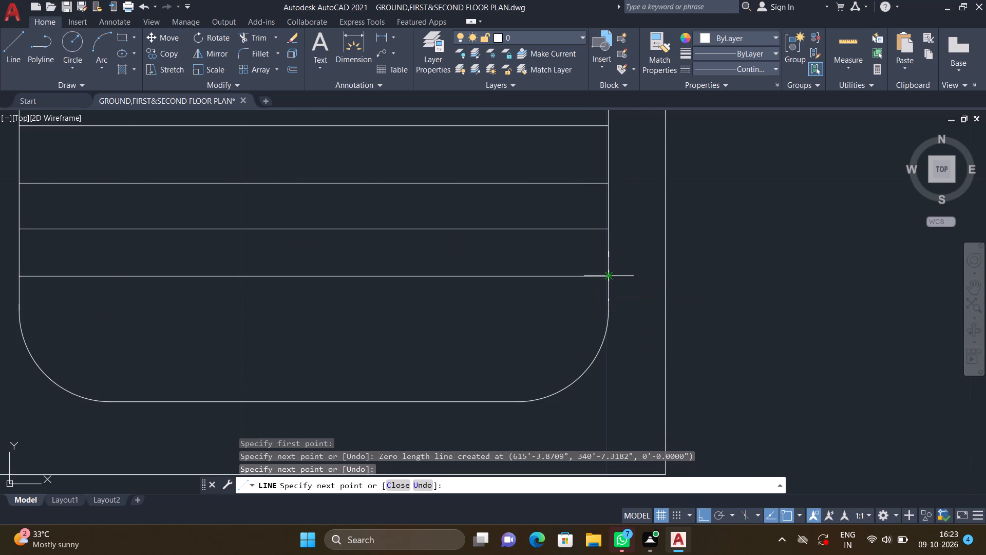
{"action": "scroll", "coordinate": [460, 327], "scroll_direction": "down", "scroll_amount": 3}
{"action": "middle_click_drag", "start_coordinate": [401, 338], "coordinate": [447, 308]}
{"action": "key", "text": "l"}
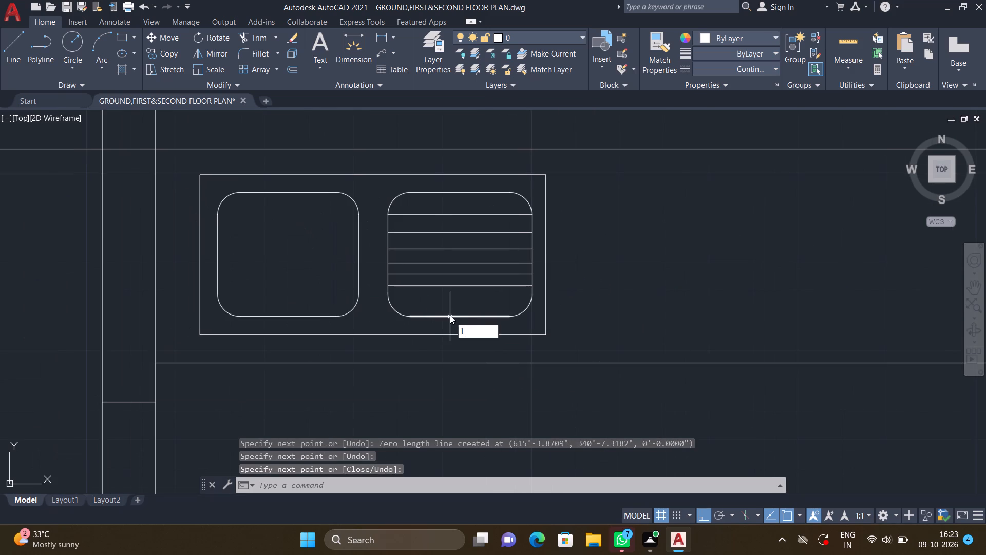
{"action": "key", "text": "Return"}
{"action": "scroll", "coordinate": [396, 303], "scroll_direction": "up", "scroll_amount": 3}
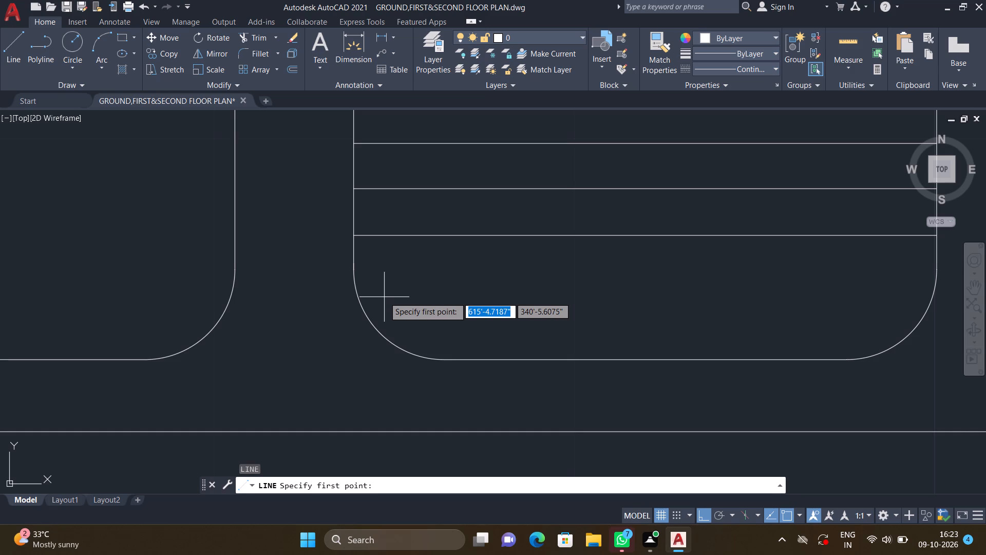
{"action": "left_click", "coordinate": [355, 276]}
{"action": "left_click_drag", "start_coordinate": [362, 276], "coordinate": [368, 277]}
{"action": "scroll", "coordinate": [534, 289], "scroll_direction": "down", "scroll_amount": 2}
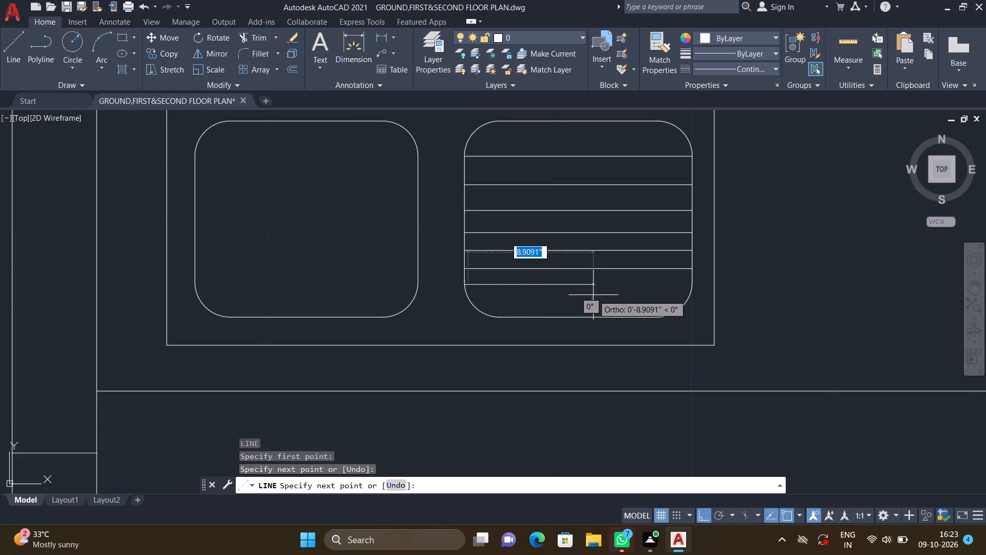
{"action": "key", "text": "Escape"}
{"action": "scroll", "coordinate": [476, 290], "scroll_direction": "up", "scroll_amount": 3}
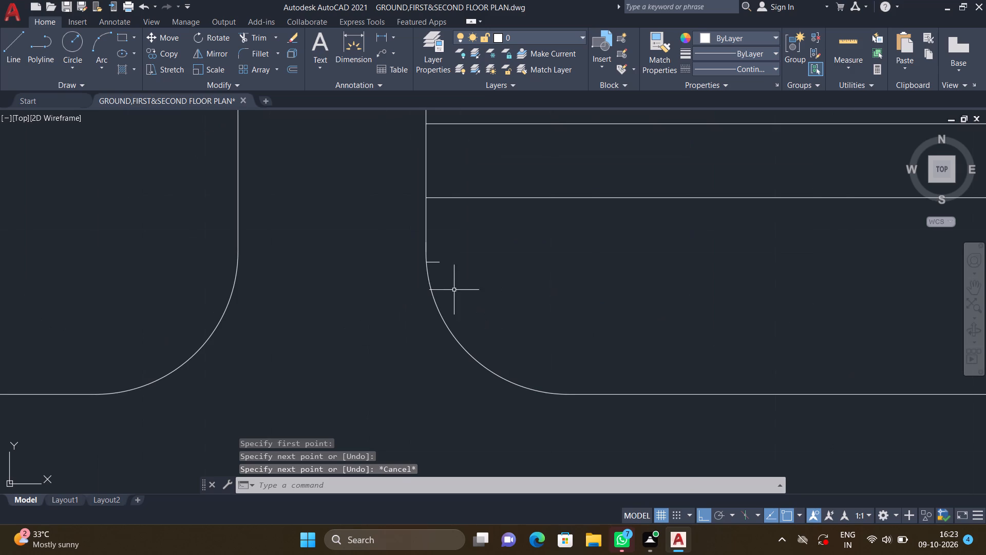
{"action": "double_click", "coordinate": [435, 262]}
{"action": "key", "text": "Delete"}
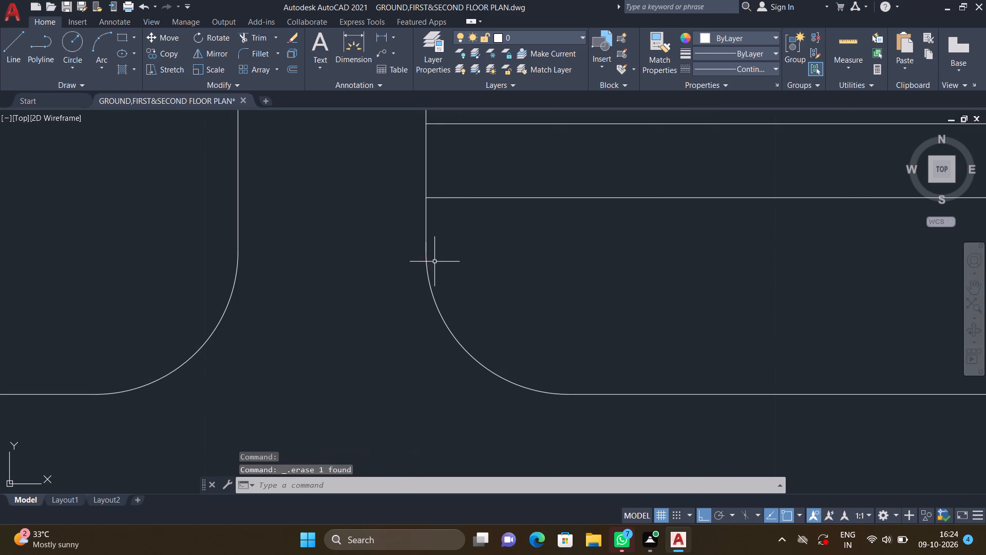
Draw a seventh line across the right-hand basin between its lower rounded corners, about 1.75" below the sixth line.
{"action": "key", "text": "l"}
{"action": "key", "text": "Return"}
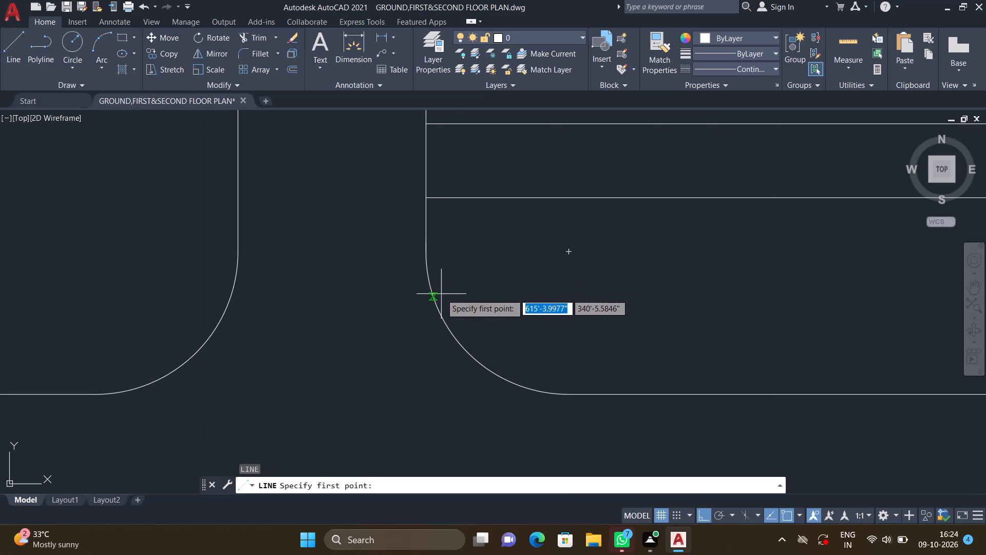
{"action": "double_click", "coordinate": [434, 298]}
{"action": "scroll", "coordinate": [653, 291], "scroll_direction": "down", "scroll_amount": 2}
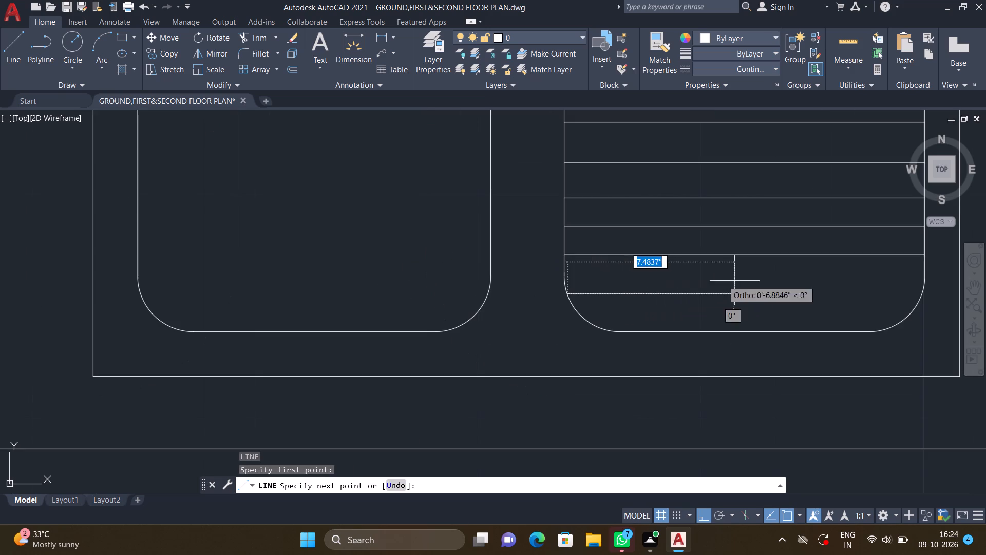
{"action": "scroll", "coordinate": [731, 283], "scroll_direction": "down", "scroll_amount": 1}
{"action": "middle_click_drag", "start_coordinate": [722, 283], "coordinate": [597, 265]}
{"action": "scroll", "coordinate": [692, 269], "scroll_direction": "up", "scroll_amount": 2}
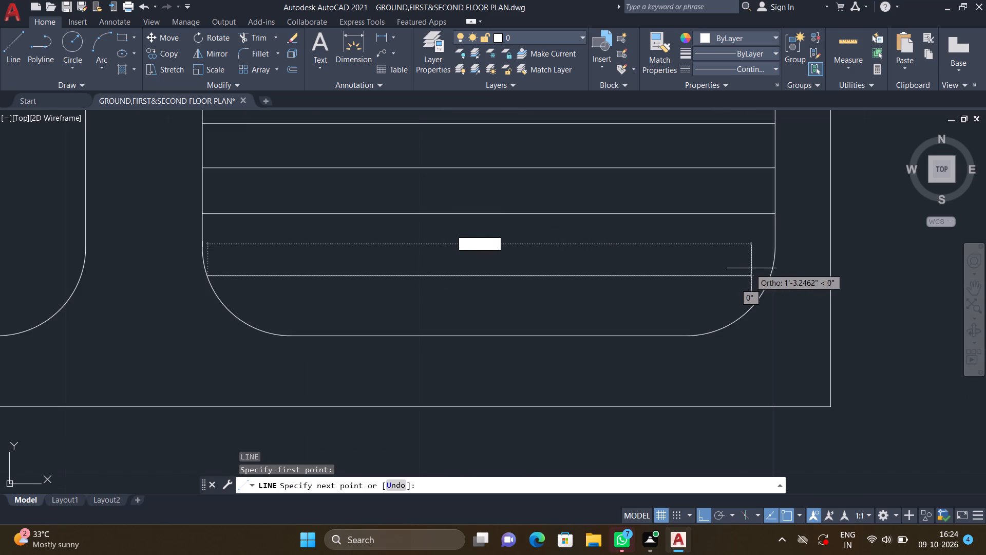
{"action": "double_click", "coordinate": [771, 275]}
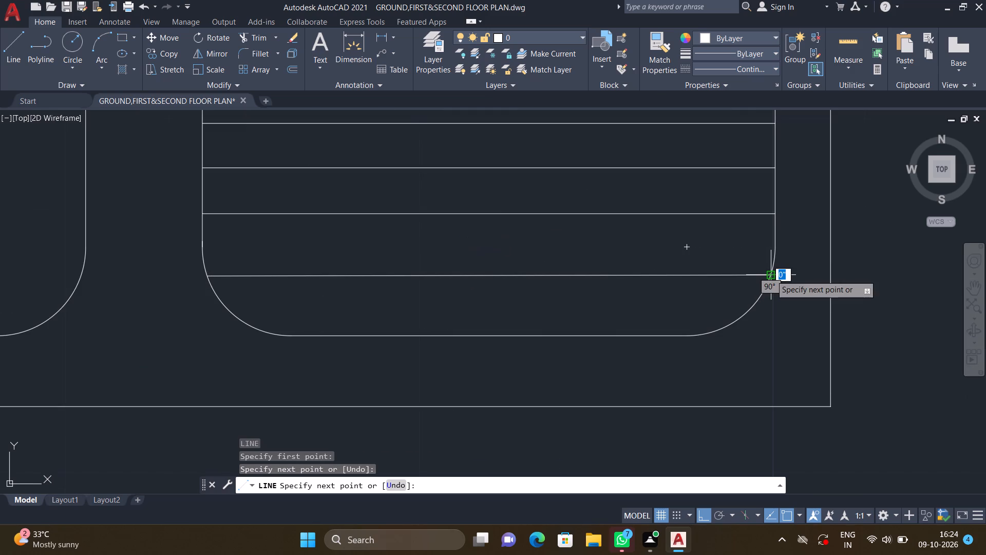
{"action": "key", "text": "Return"}
{"action": "scroll", "coordinate": [619, 313], "scroll_direction": "down", "scroll_amount": 2}
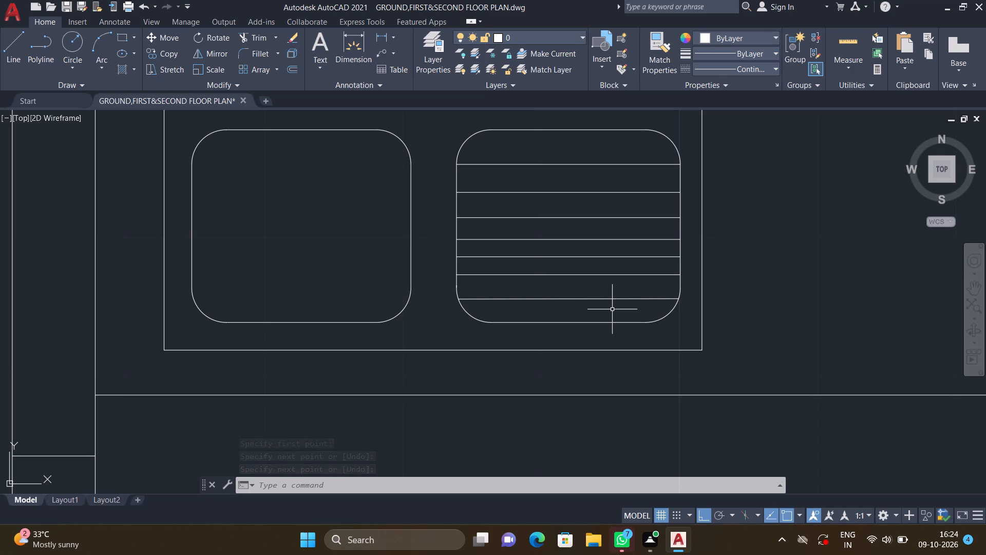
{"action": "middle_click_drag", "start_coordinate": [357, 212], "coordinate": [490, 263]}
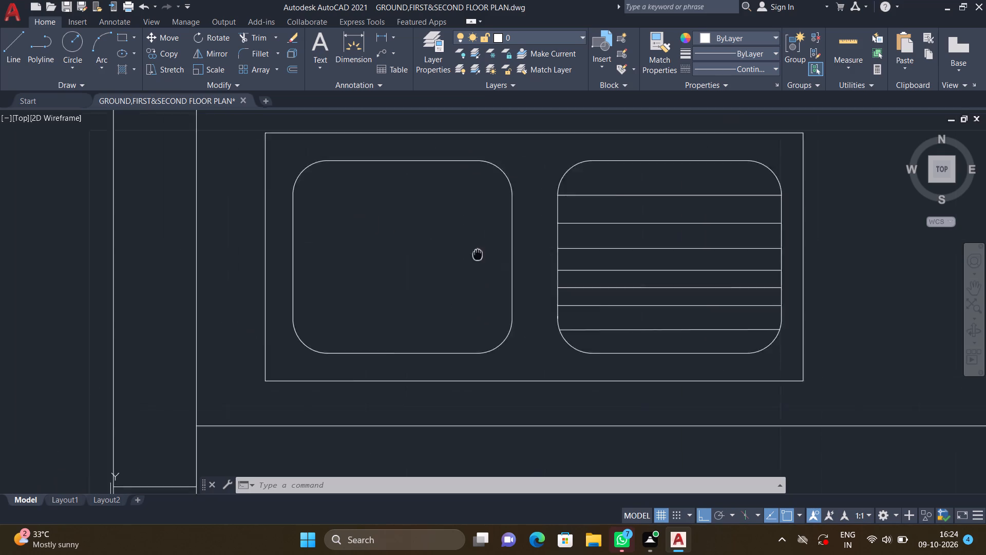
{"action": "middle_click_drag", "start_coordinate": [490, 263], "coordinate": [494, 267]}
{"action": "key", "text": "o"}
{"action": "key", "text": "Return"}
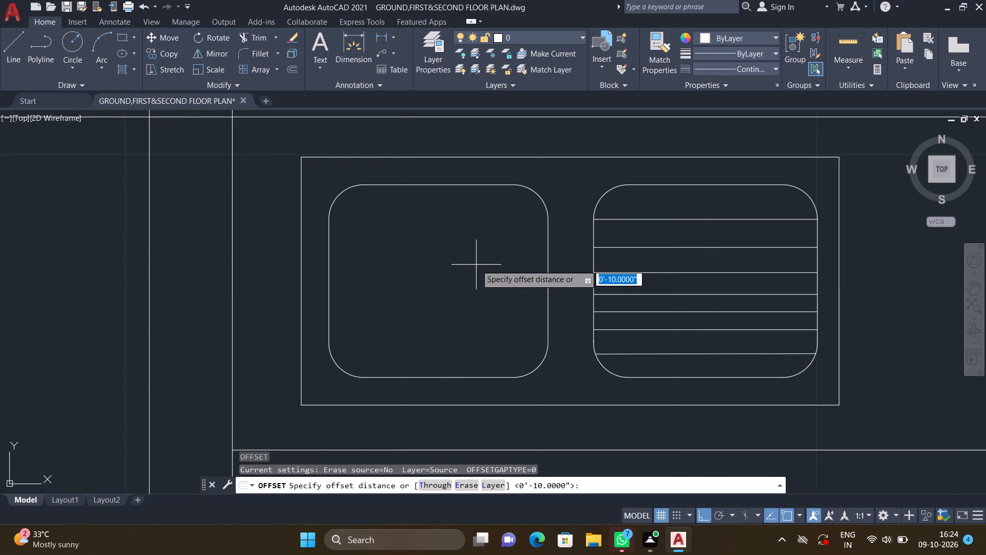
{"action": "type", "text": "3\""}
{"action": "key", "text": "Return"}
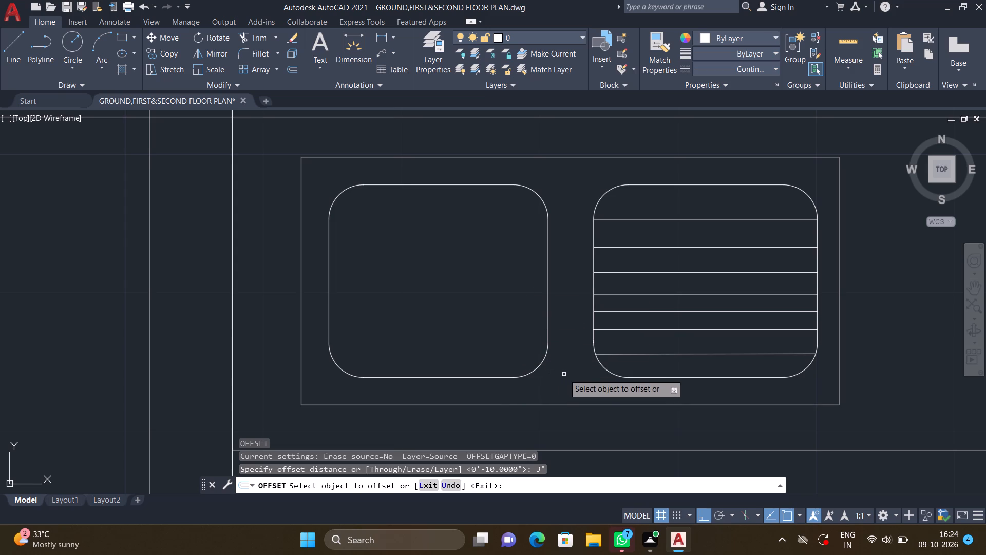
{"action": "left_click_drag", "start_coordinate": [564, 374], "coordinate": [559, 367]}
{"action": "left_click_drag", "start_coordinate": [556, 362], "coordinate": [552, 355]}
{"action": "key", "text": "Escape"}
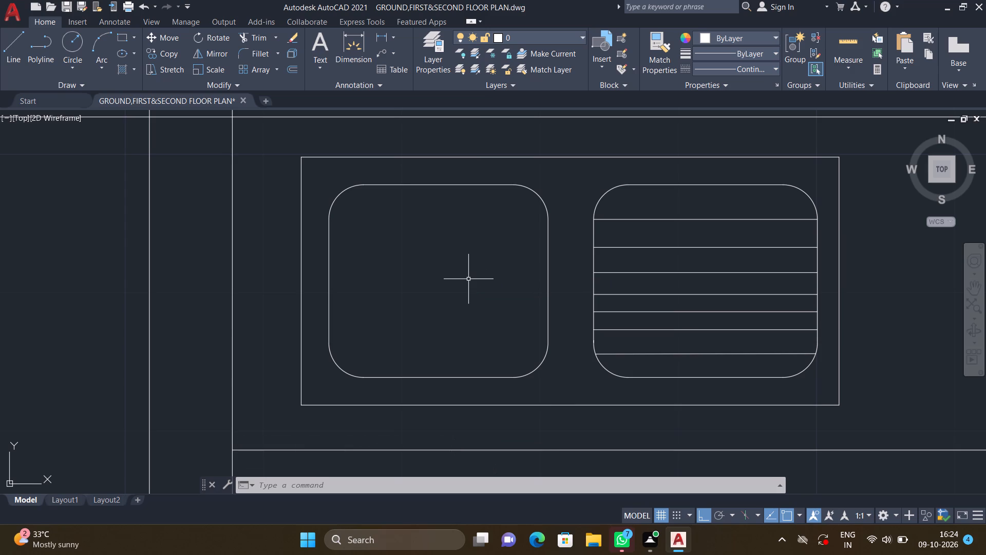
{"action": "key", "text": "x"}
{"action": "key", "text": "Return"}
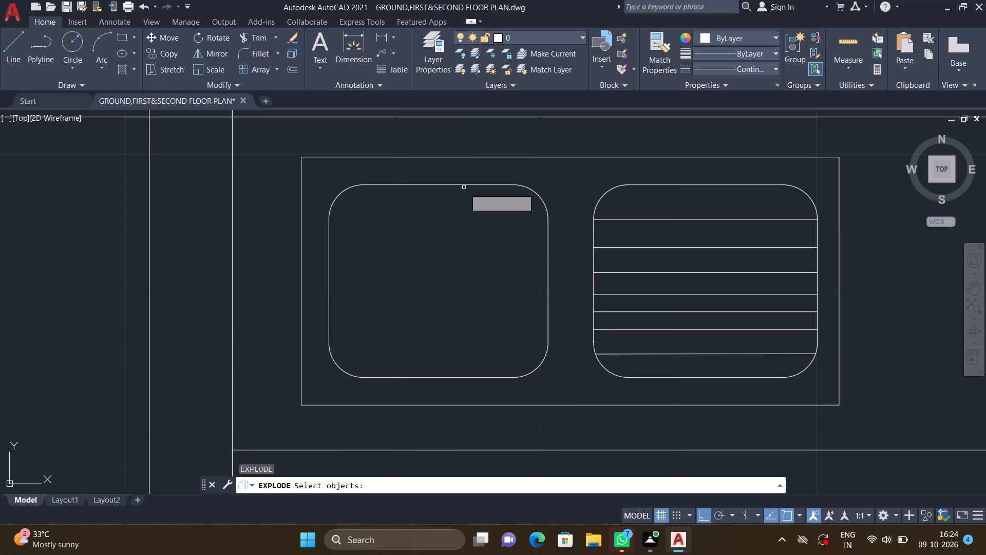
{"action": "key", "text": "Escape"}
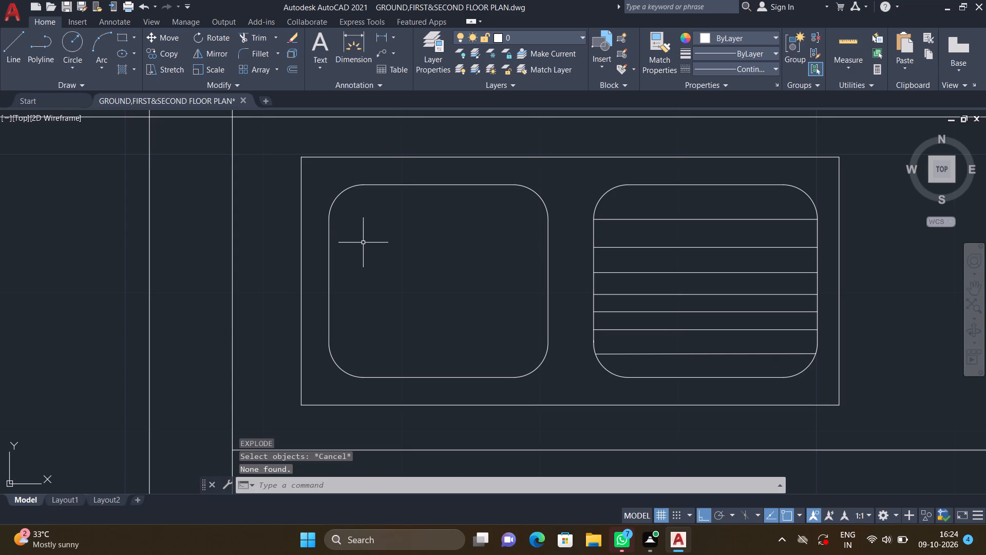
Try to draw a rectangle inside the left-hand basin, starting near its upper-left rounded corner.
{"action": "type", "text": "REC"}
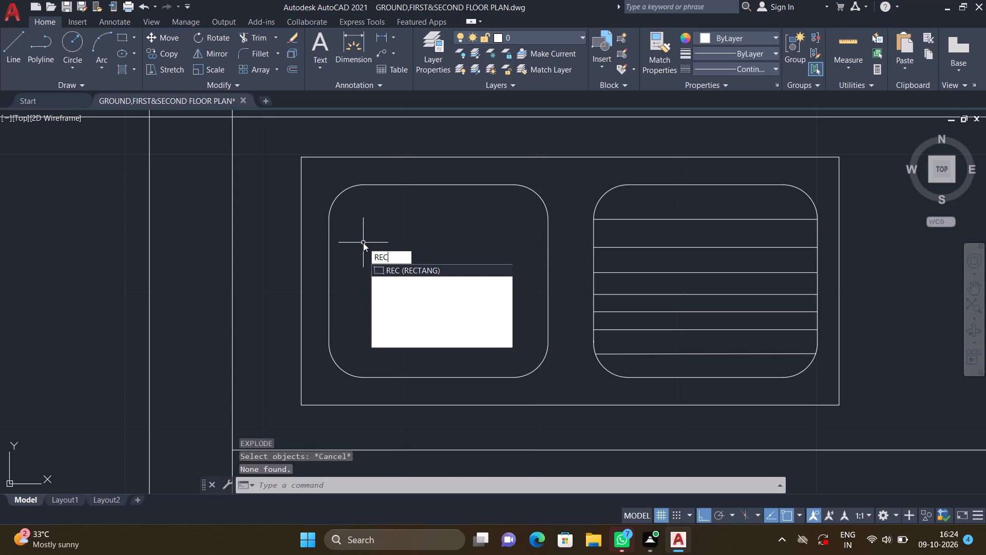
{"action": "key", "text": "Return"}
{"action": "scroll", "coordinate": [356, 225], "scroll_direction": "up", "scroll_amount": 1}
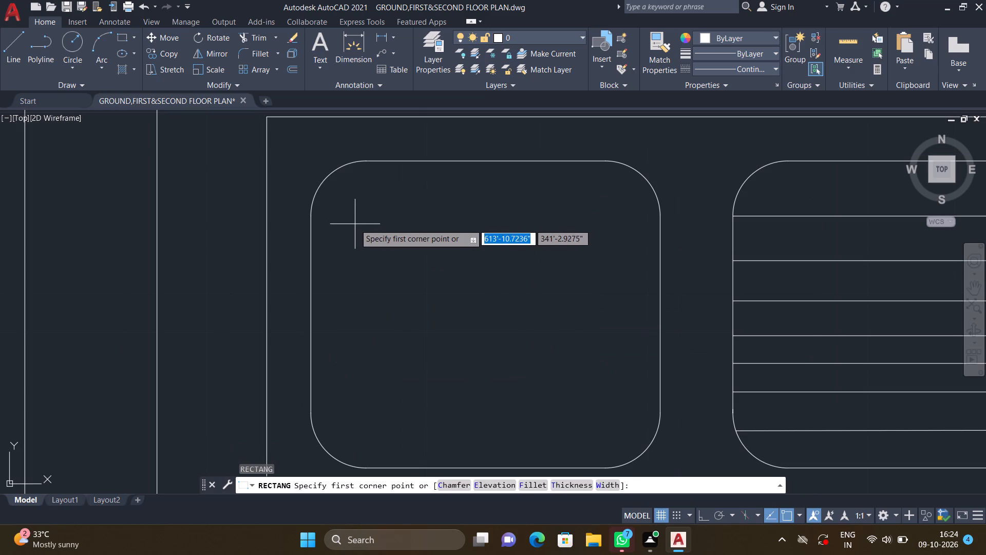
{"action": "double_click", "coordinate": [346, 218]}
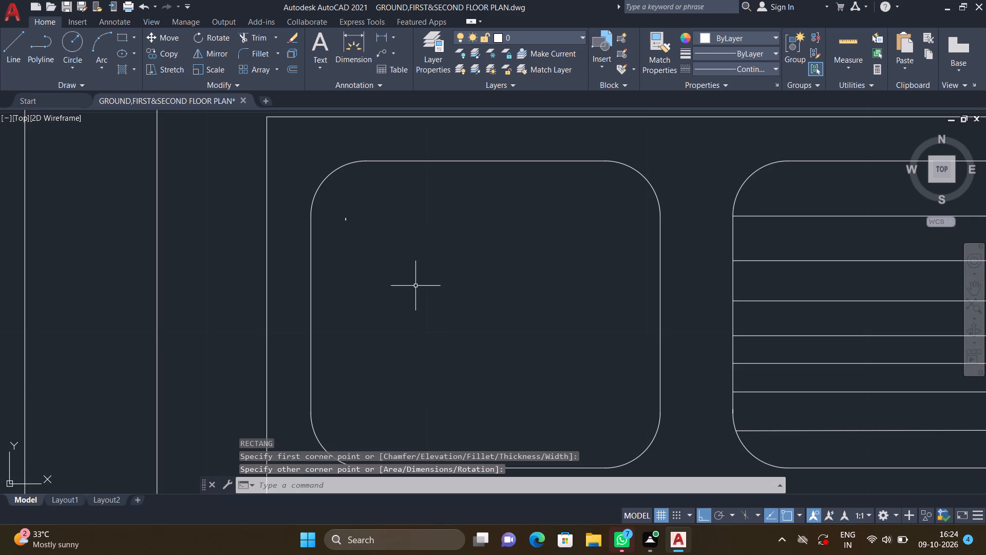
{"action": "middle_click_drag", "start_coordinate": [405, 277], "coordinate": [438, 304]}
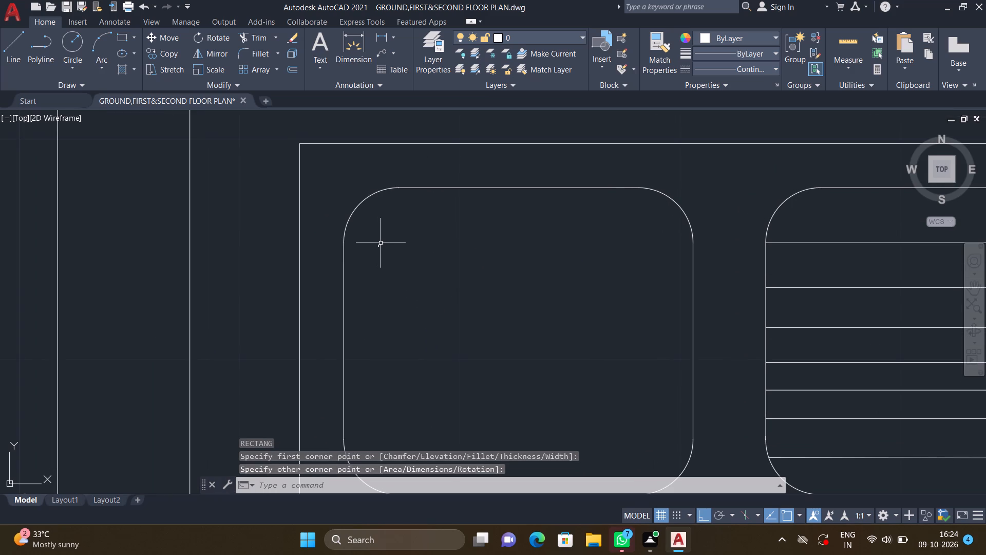
Delete the tiny stray rectangle near the upper-left rounded corner of the left-hand basin.
{"action": "scroll", "coordinate": [381, 241], "scroll_direction": "up", "scroll_amount": 6}
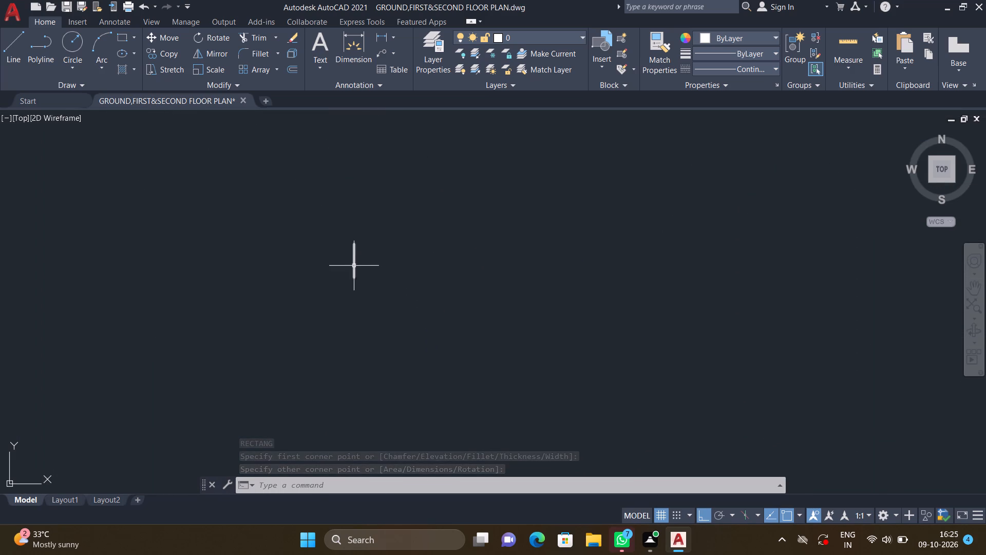
{"action": "double_click", "coordinate": [354, 261]}
{"action": "key", "text": "Delete"}
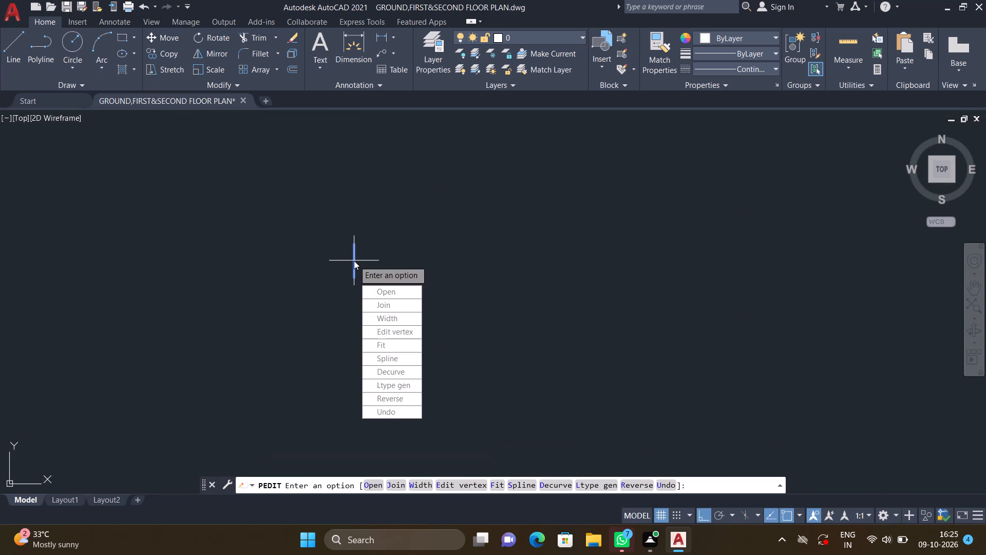
{"action": "key", "text": "Escape"}
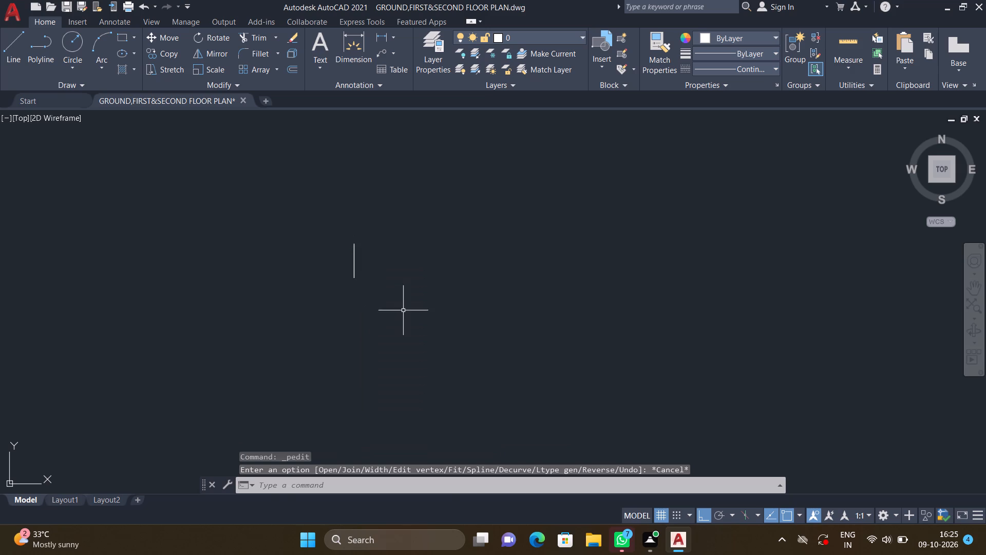
{"action": "left_click", "coordinate": [355, 257]}
{"action": "key", "text": "Delete"}
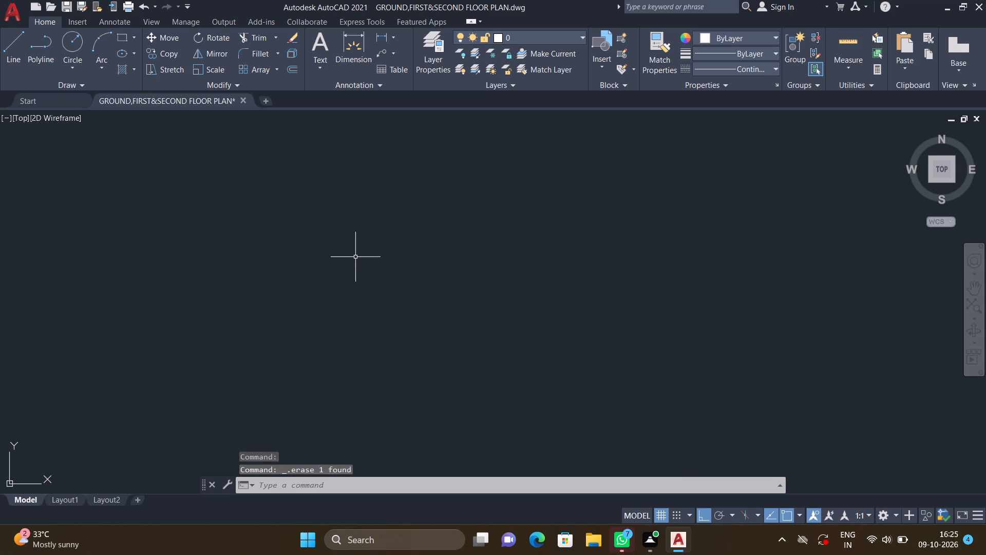
Turn Ortho mode off.
{"action": "scroll", "coordinate": [355, 257], "scroll_direction": "down", "scroll_amount": 6}
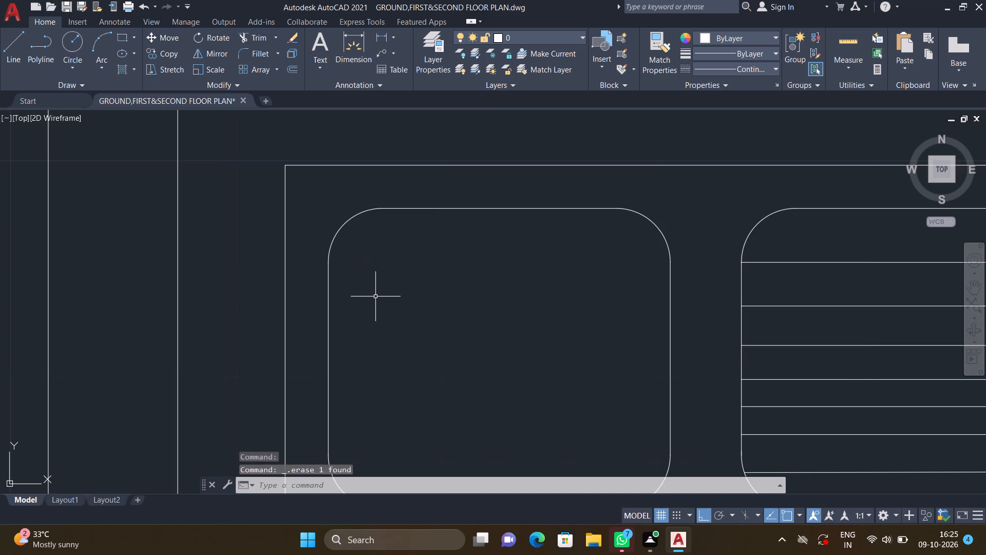
{"action": "key", "text": "F8"}
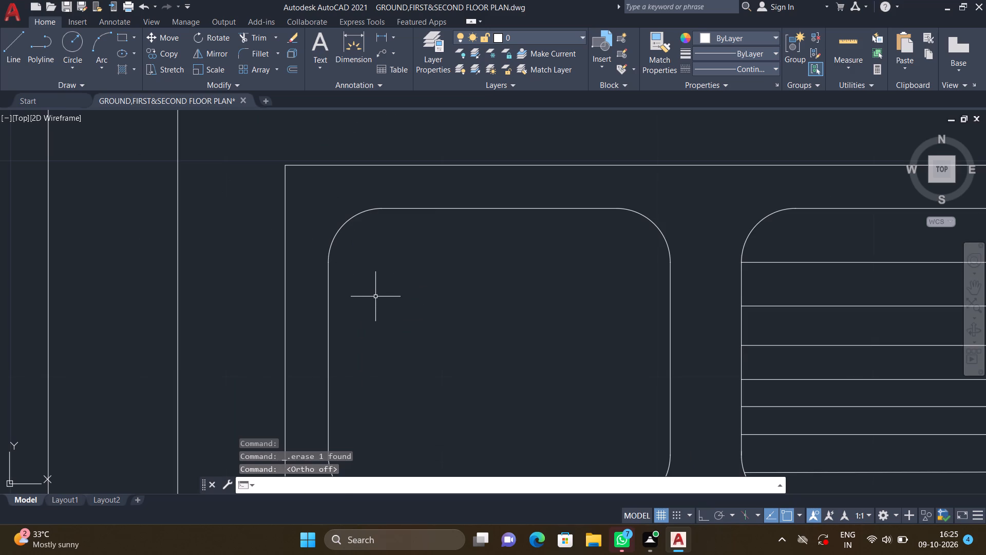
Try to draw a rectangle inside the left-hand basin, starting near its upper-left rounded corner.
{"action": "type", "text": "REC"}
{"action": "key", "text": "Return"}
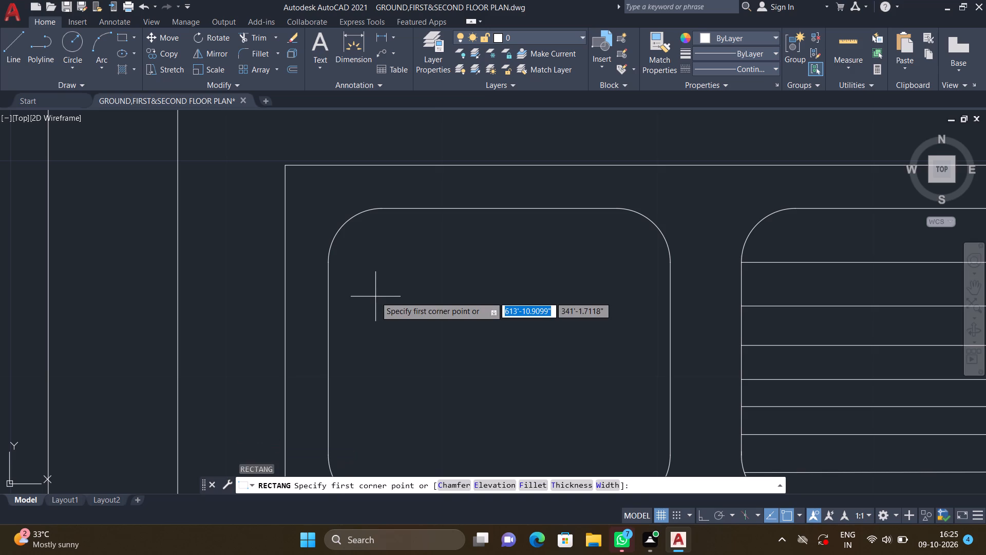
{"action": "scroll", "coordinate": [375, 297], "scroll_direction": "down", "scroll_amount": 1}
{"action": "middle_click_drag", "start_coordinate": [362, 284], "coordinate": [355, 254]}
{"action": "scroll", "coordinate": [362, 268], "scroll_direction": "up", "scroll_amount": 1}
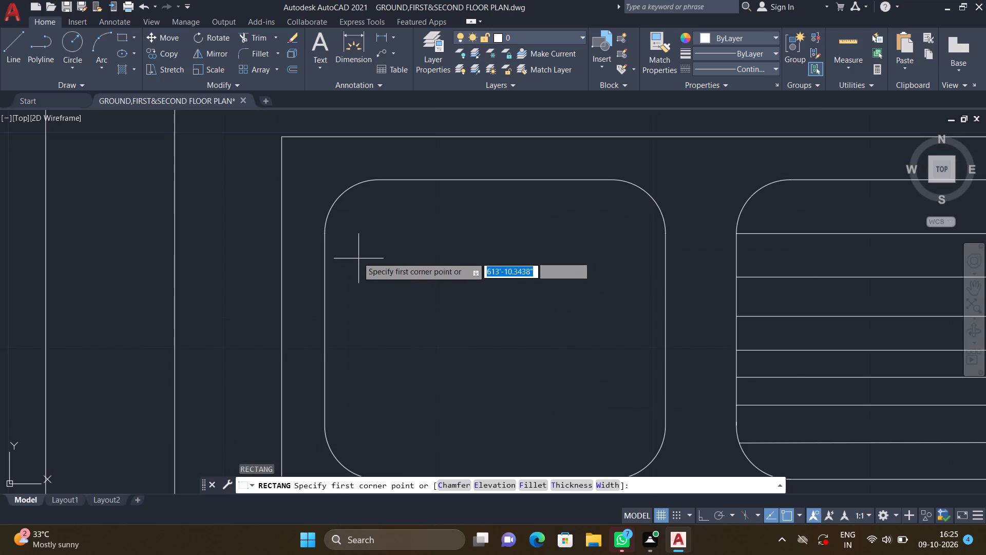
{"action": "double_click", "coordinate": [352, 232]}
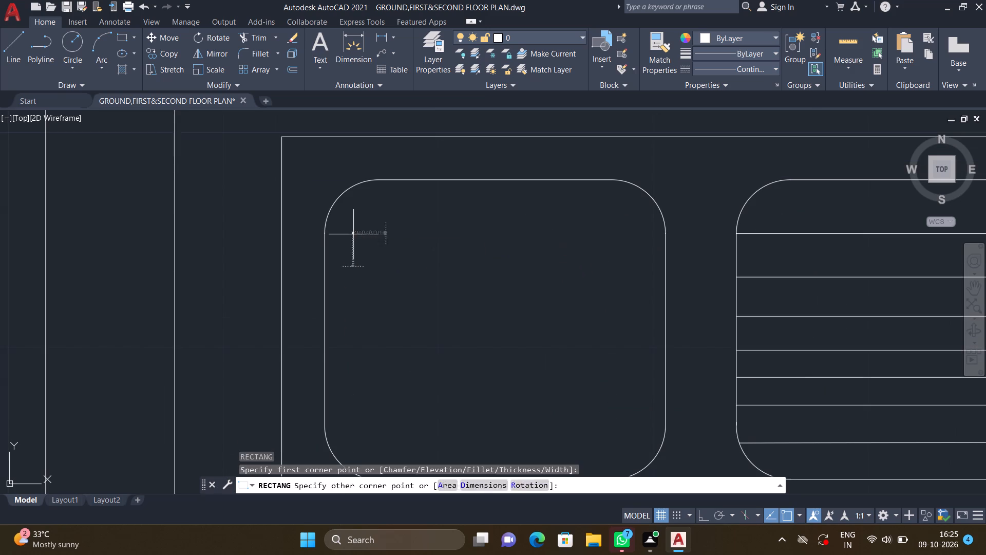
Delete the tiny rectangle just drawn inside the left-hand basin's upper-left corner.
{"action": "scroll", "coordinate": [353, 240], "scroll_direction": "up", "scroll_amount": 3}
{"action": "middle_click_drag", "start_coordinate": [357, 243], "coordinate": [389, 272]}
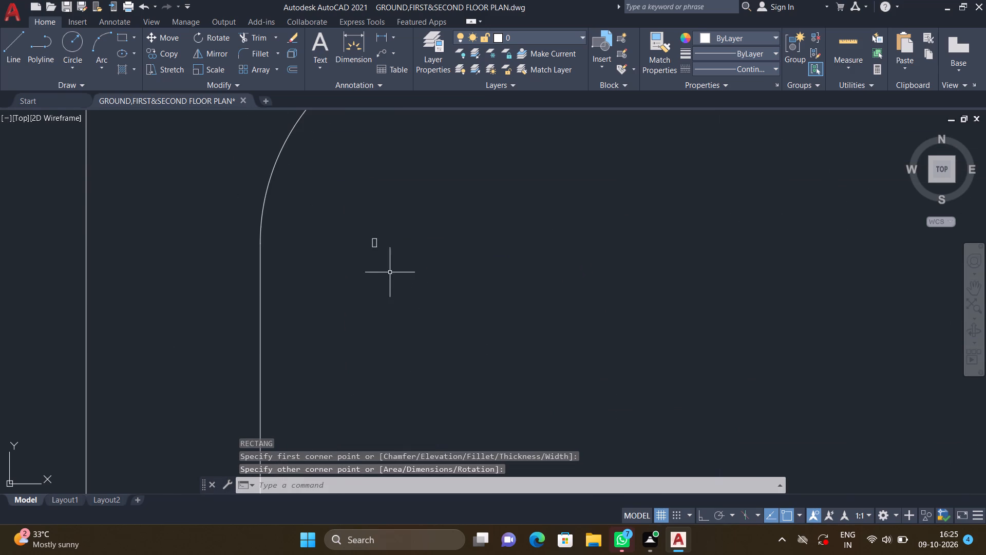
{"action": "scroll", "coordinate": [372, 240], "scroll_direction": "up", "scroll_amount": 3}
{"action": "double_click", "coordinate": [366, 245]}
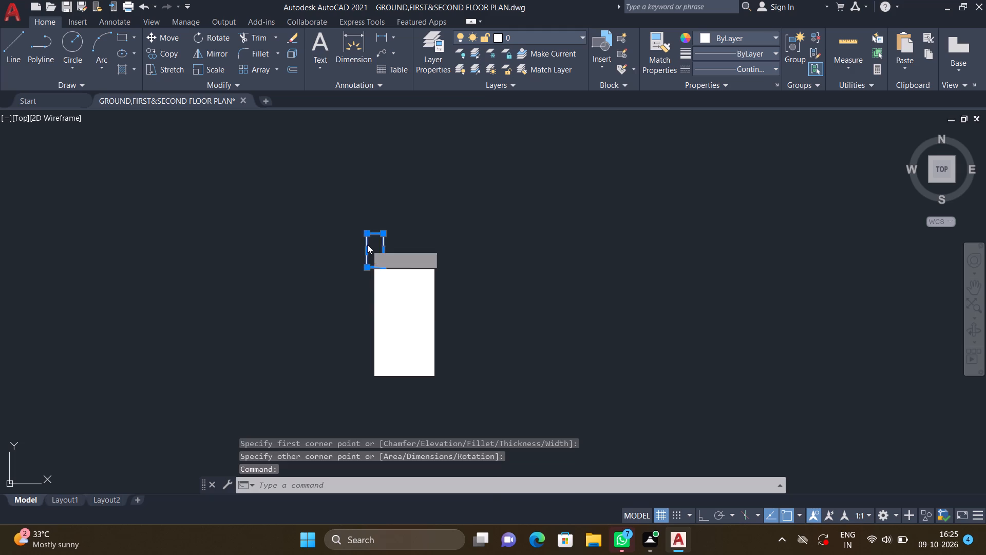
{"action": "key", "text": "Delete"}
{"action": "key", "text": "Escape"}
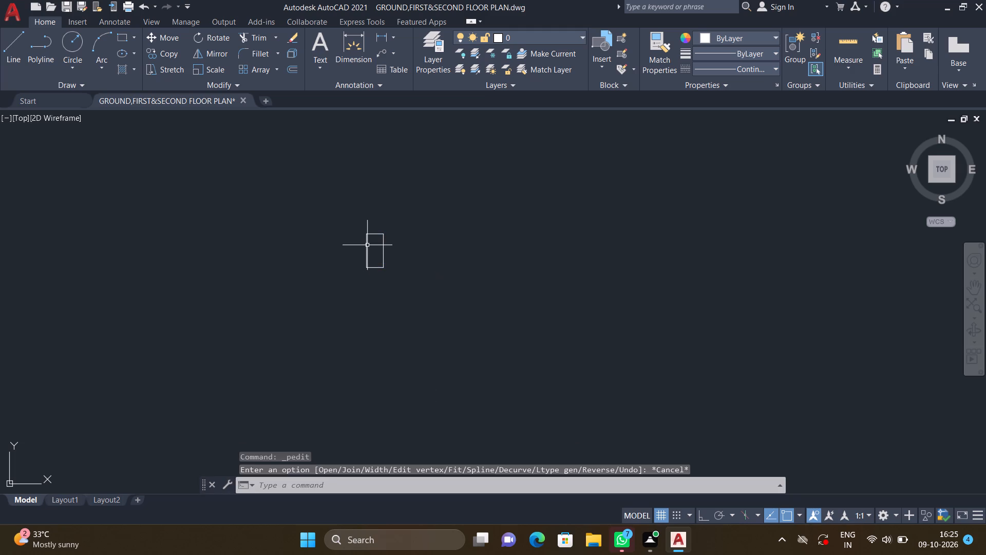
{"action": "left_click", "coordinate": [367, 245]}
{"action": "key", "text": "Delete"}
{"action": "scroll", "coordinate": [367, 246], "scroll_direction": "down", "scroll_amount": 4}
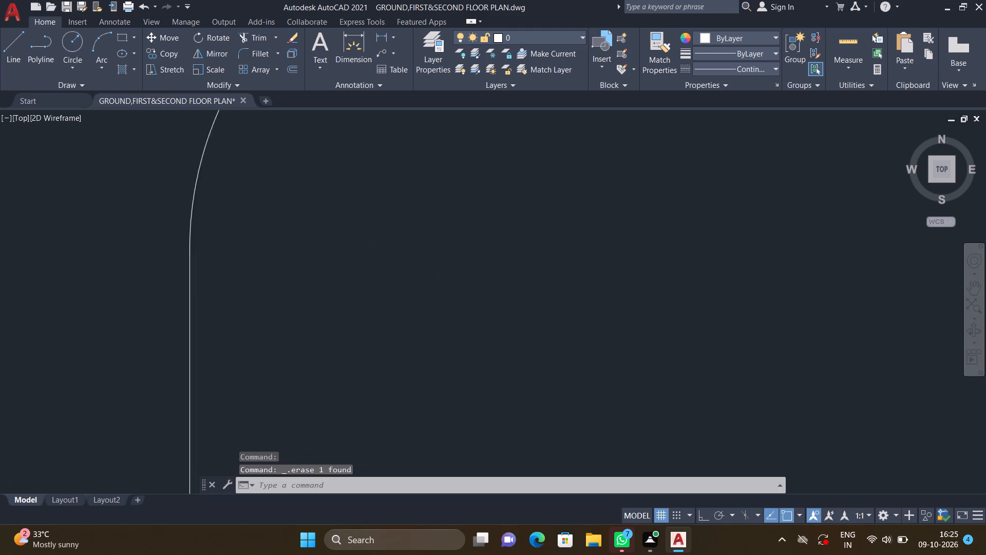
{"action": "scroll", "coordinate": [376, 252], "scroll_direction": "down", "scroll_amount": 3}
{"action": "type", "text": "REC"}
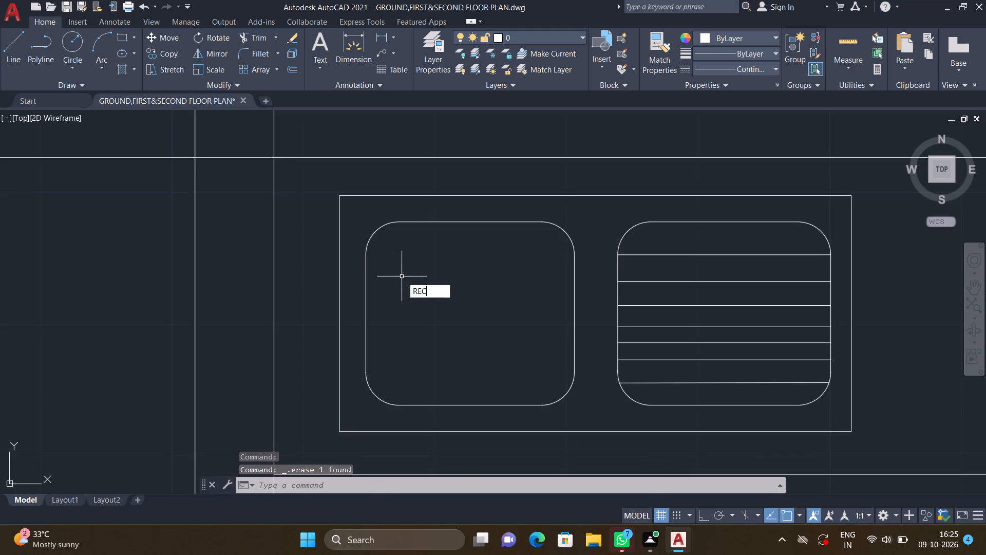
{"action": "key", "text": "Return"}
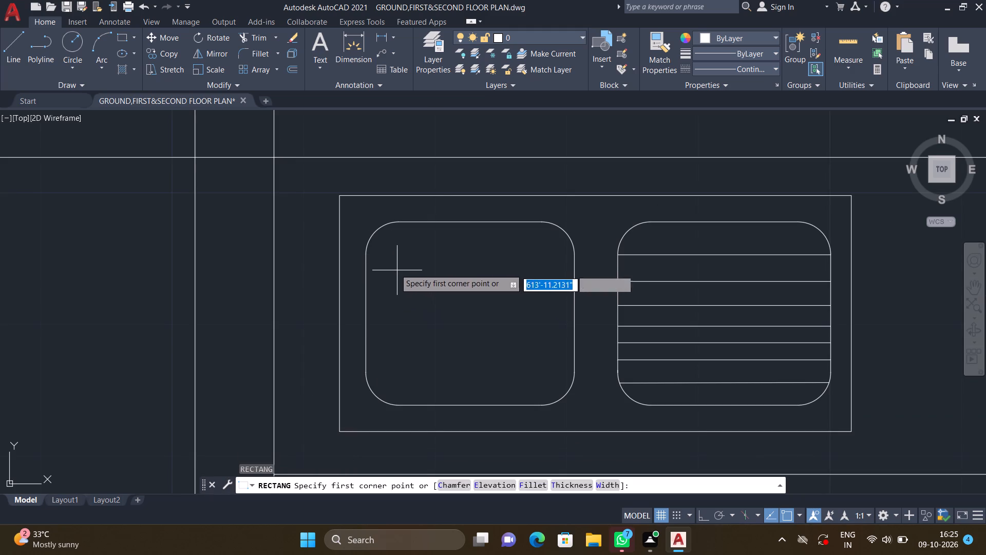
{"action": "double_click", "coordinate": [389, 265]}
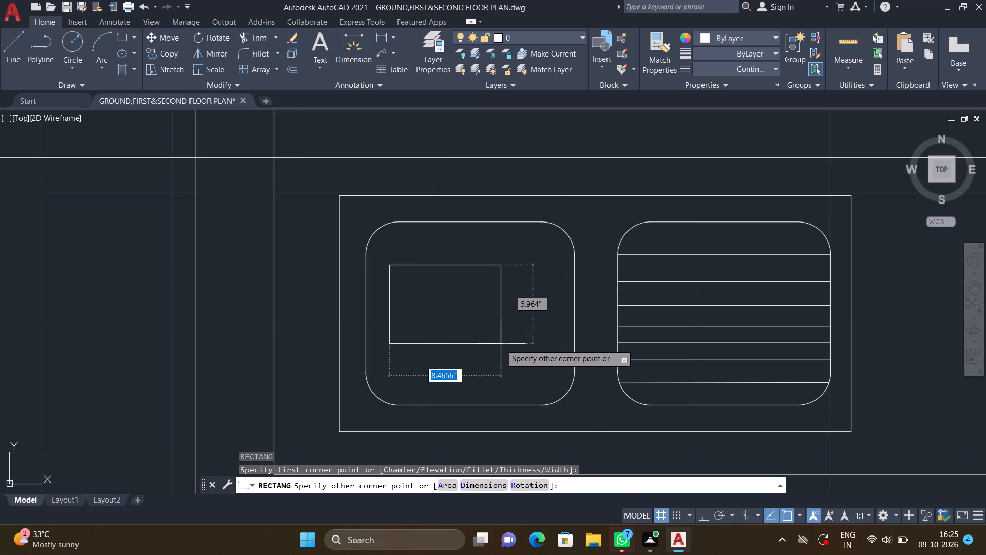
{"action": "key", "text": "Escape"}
Try again to draw a rectangle inside the left-hand basin, starting closer to its upper-left rounded corner.
{"action": "key", "text": "space"}
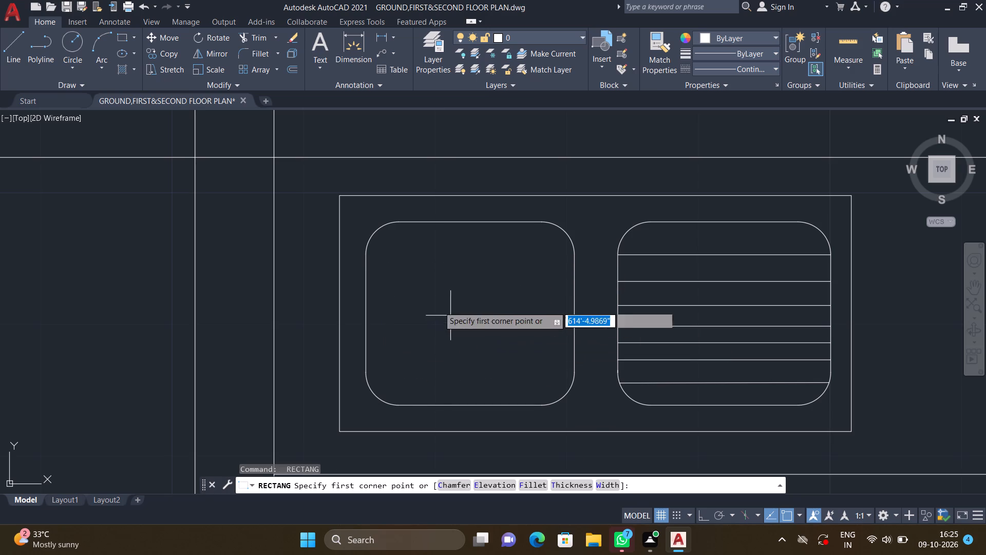
{"action": "scroll", "coordinate": [394, 255], "scroll_direction": "up", "scroll_amount": 2}
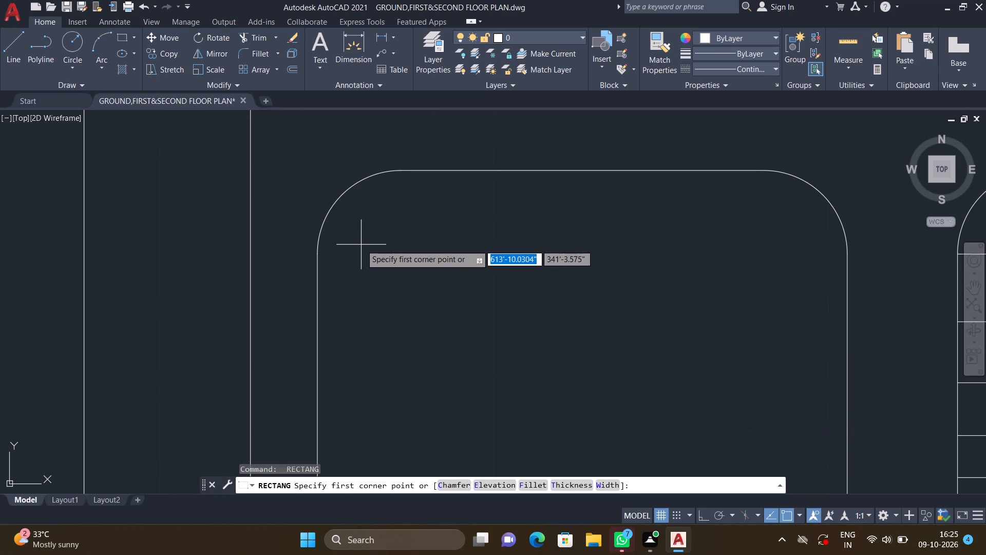
{"action": "double_click", "coordinate": [363, 235]}
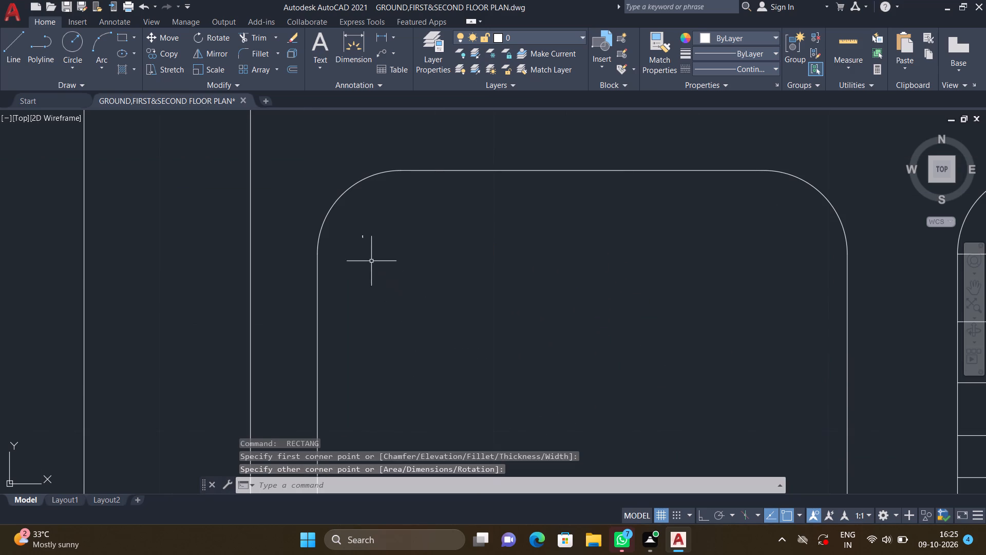
Delete the tiny rectangle left inside the left-hand basin near its upper-left rounded corner.
{"action": "scroll", "coordinate": [366, 238], "scroll_direction": "up", "scroll_amount": 2}
{"action": "double_click", "coordinate": [354, 233]}
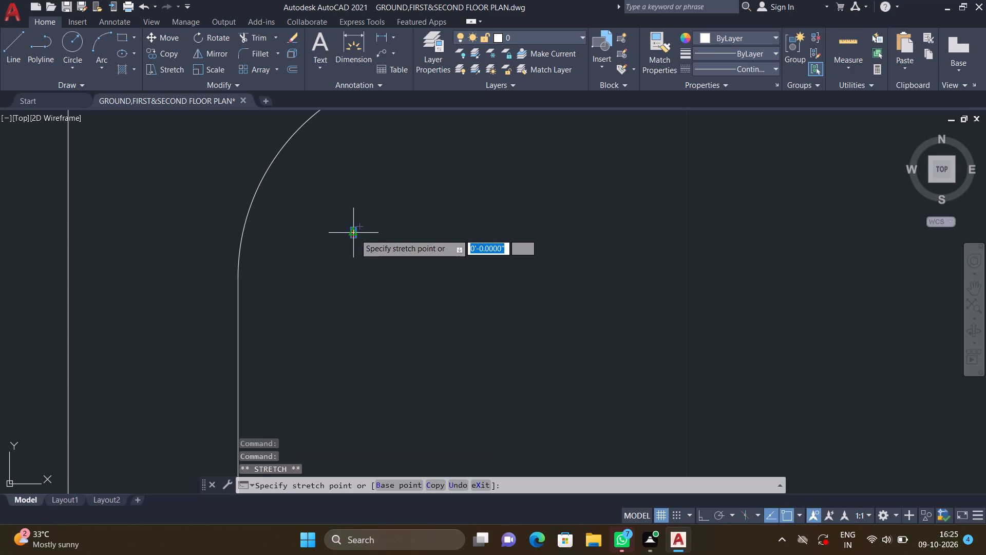
{"action": "key", "text": "Delete"}
{"action": "key", "text": "Escape"}
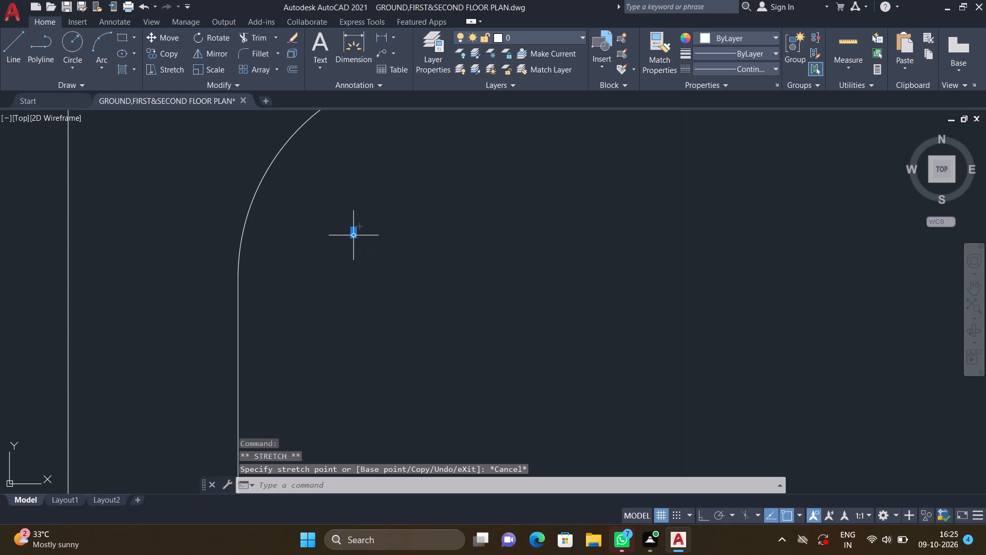
{"action": "key", "text": "BackSpace"}
{"action": "key", "text": "Delete"}
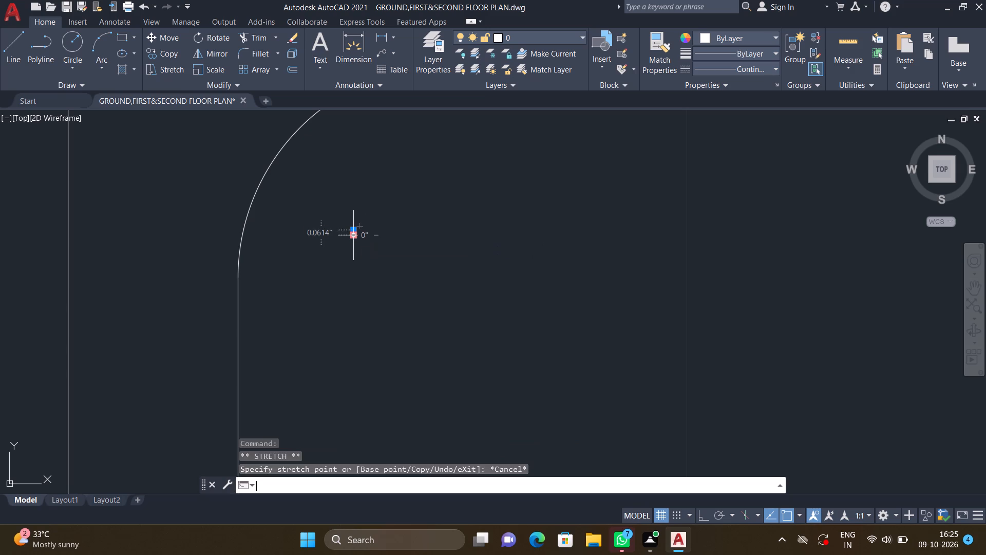
{"action": "key", "text": "Escape"}
{"action": "scroll", "coordinate": [365, 248], "scroll_direction": "up", "scroll_amount": 2}
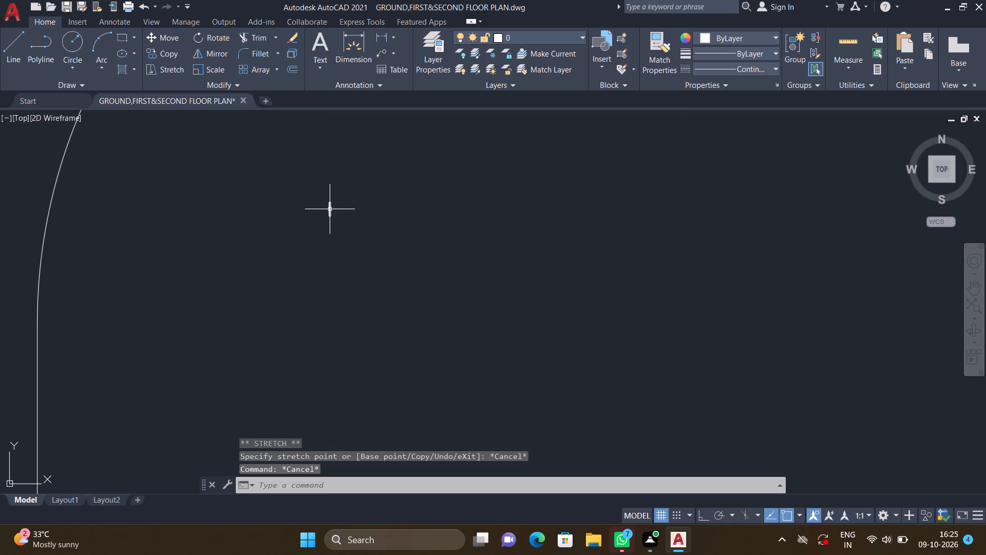
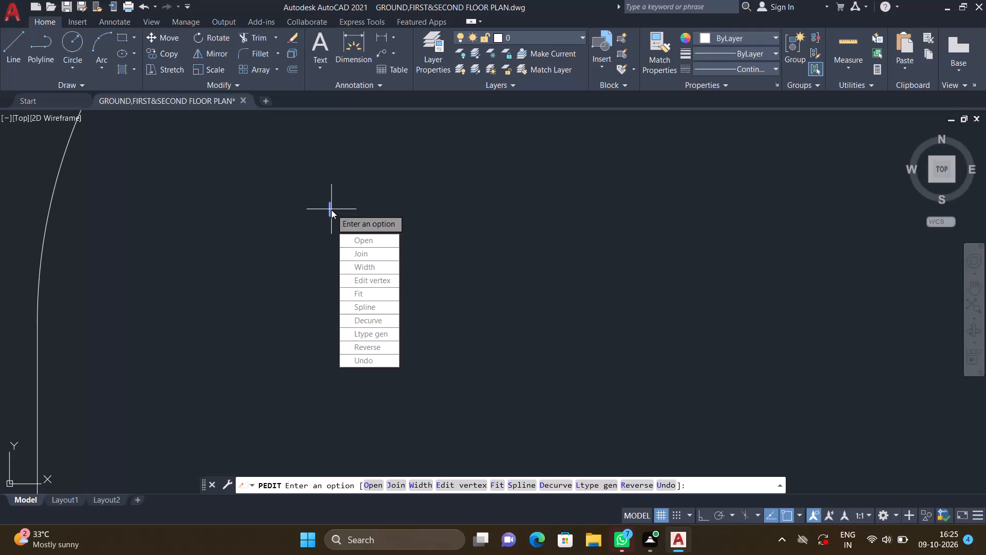
Delete the tiny stray vertical polyline inside the sink's plain bowl, leaving polyline editing.
{"action": "key", "text": "Escape"}
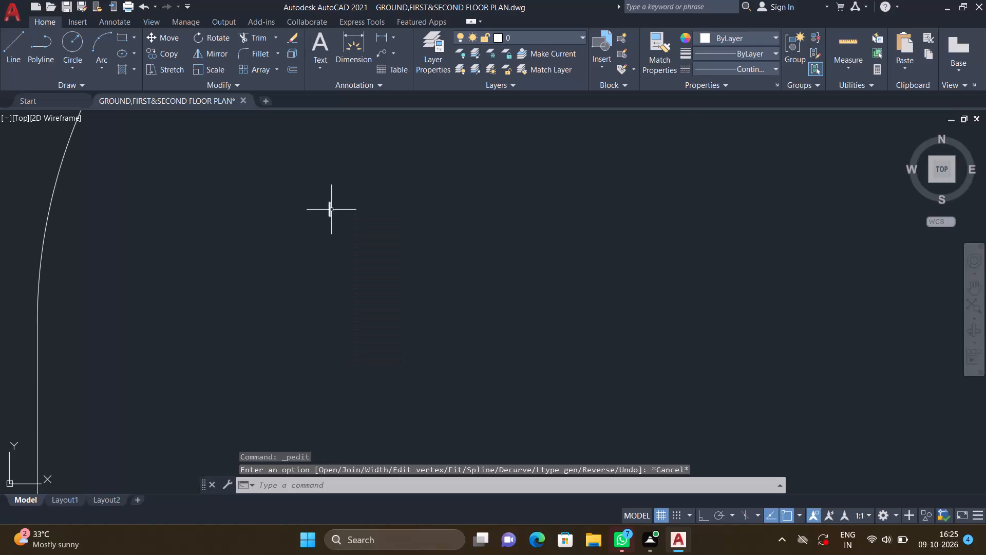
{"action": "key", "text": "Delete"}
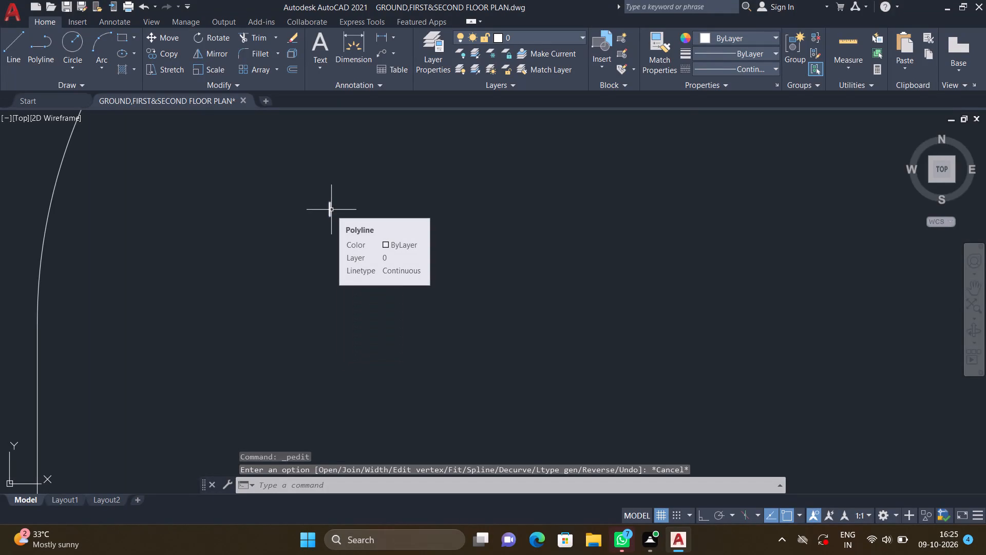
{"action": "double_click", "coordinate": [330, 208]}
{"action": "key", "text": "Delete"}
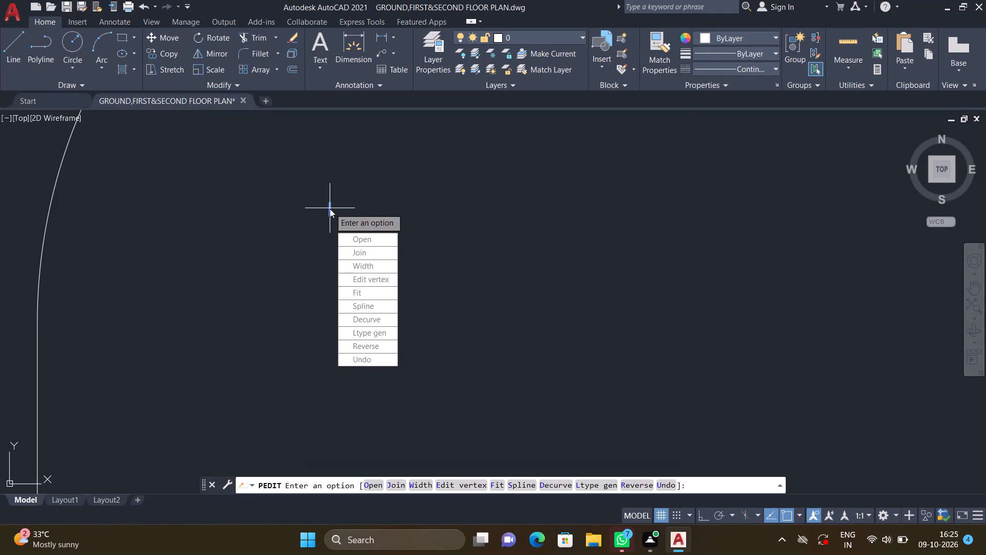
{"action": "key", "text": "Delete"}
{"action": "key", "text": "Escape"}
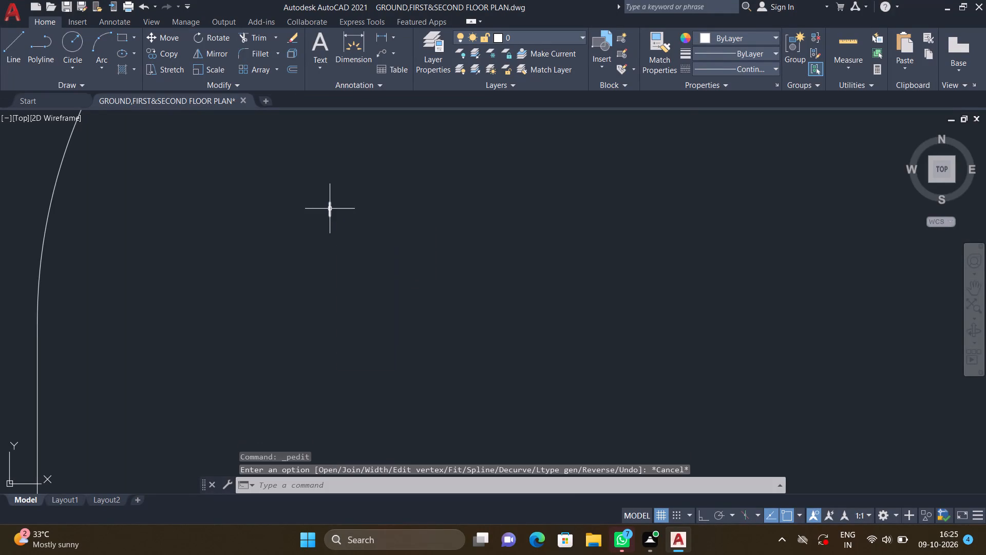
{"action": "key", "text": "Delete"}
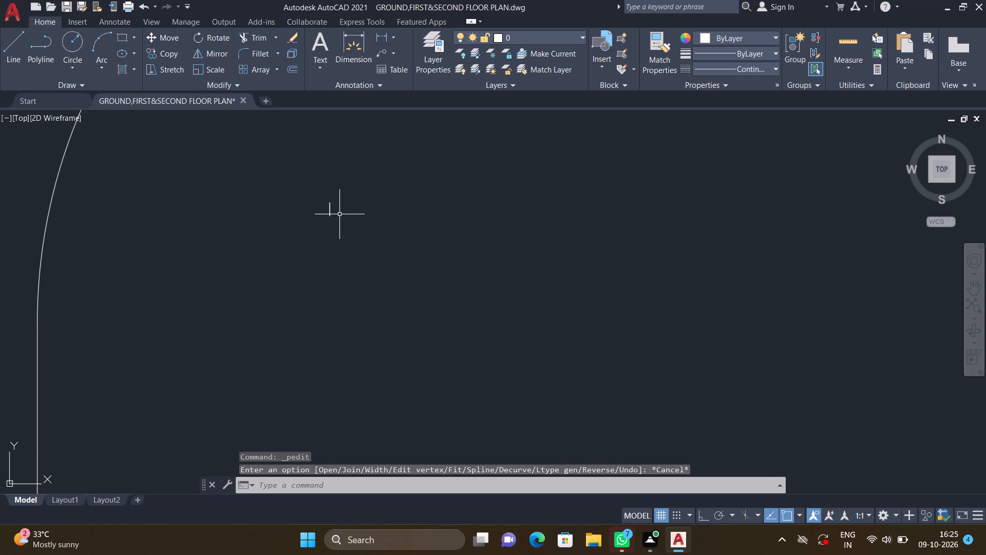
{"action": "double_click", "coordinate": [329, 211]}
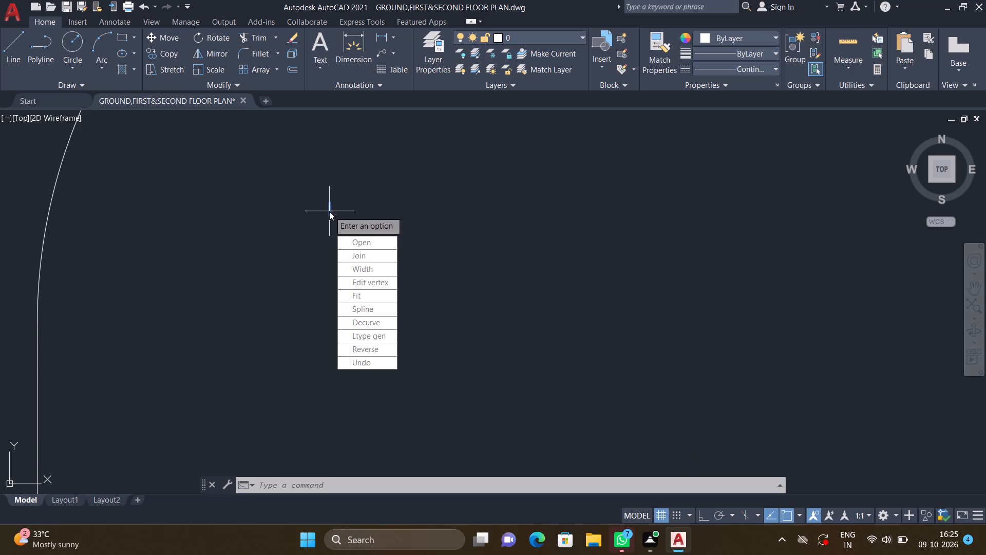
{"action": "key", "text": "Delete"}
{"action": "key", "text": "Delete"}
{"action": "key", "text": "Delete"}
{"action": "key", "text": "Escape"}
{"action": "key", "text": "grave"}
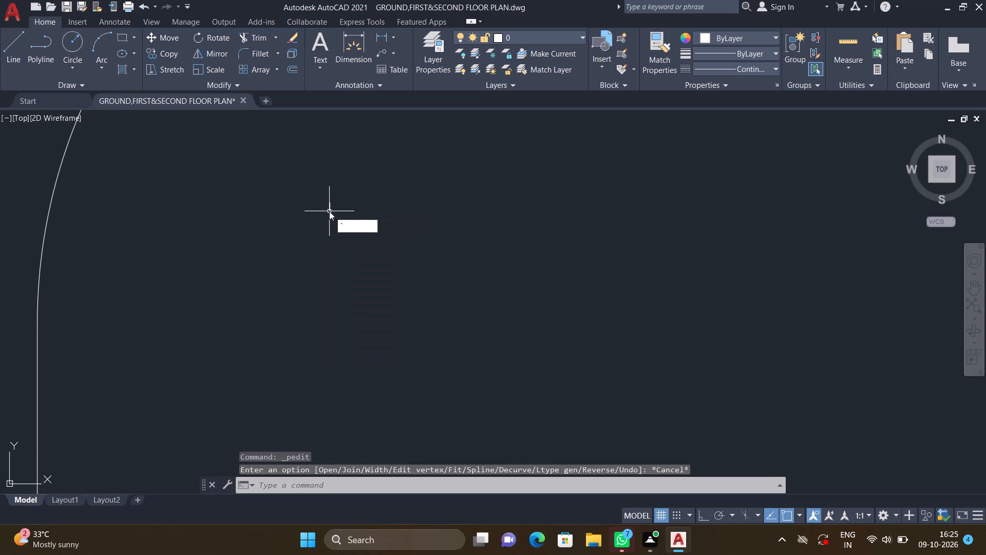
{"action": "key", "text": "Delete"}
{"action": "key", "text": "Escape"}
{"action": "scroll", "coordinate": [332, 209], "scroll_direction": "up", "scroll_amount": 4}
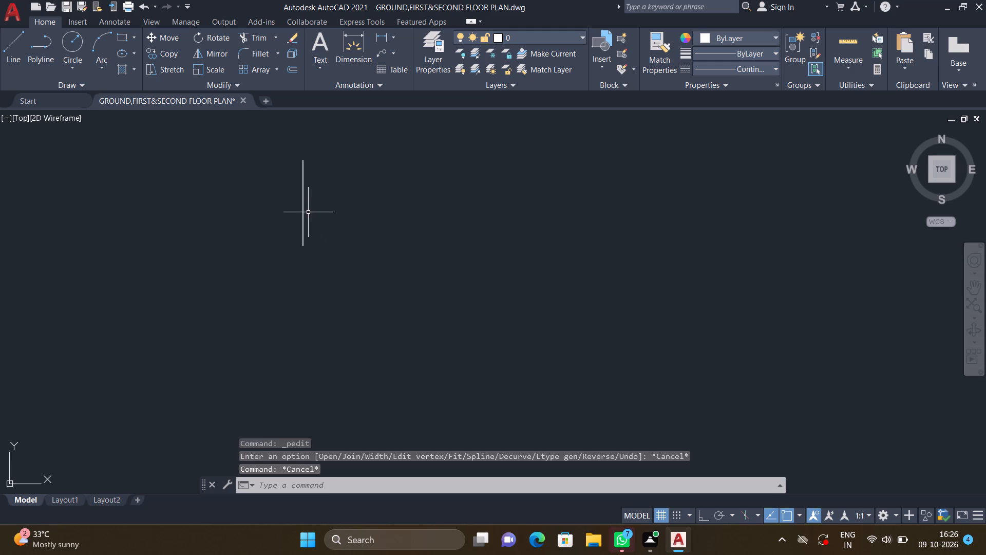
{"action": "double_click", "coordinate": [304, 203]}
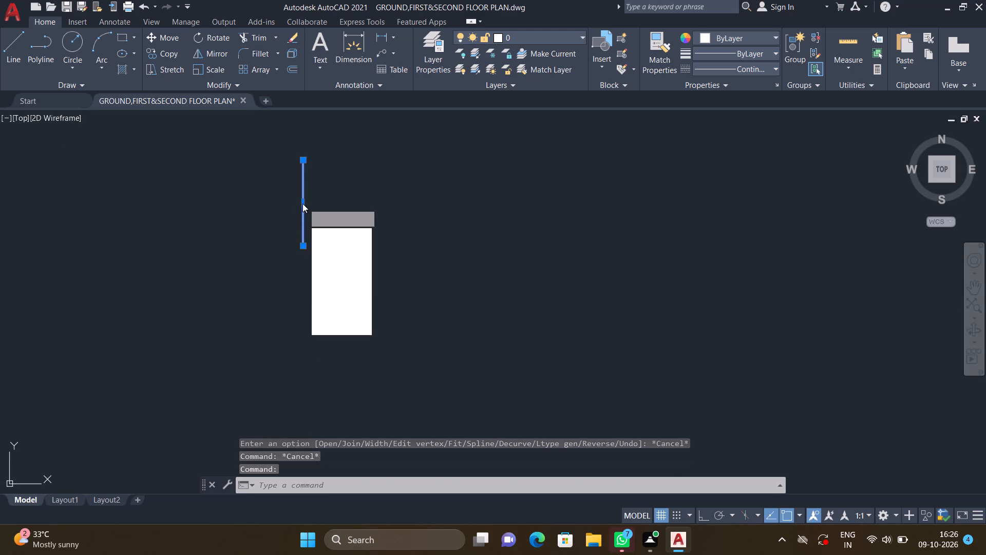
{"action": "key", "text": "Delete"}
{"action": "key", "text": "Delete"}
{"action": "key", "text": "Delete"}
{"action": "key", "text": "Delete"}
{"action": "key", "text": "Delete"}
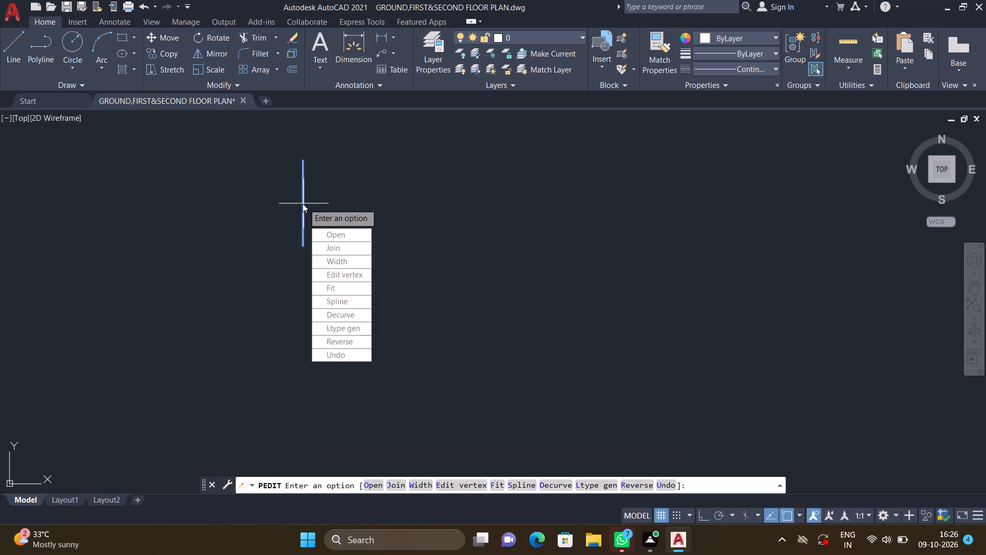
{"action": "key", "text": "Escape"}
{"action": "key", "text": "Delete"}
{"action": "key", "text": "Delete"}
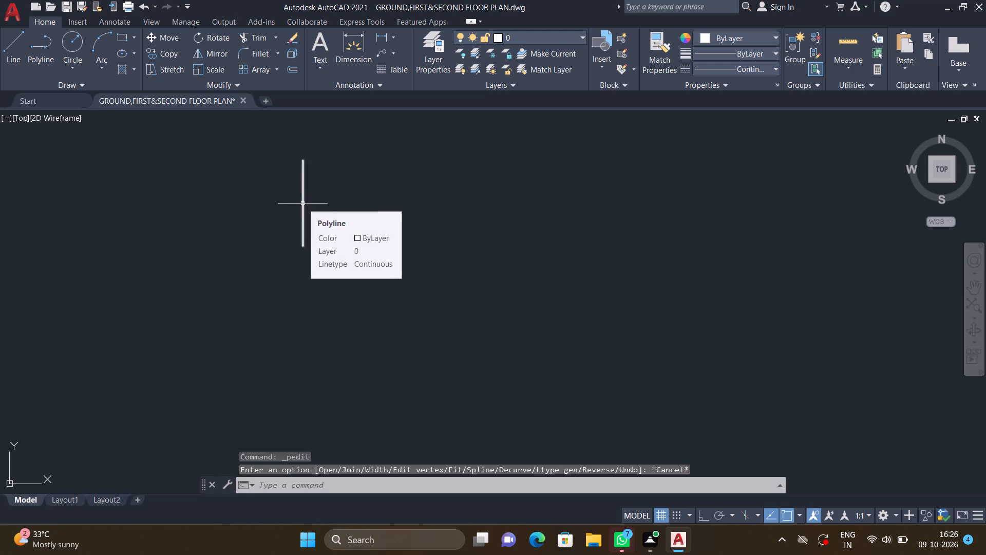
{"action": "left_click", "coordinate": [302, 203]}
{"action": "key", "text": "Delete"}
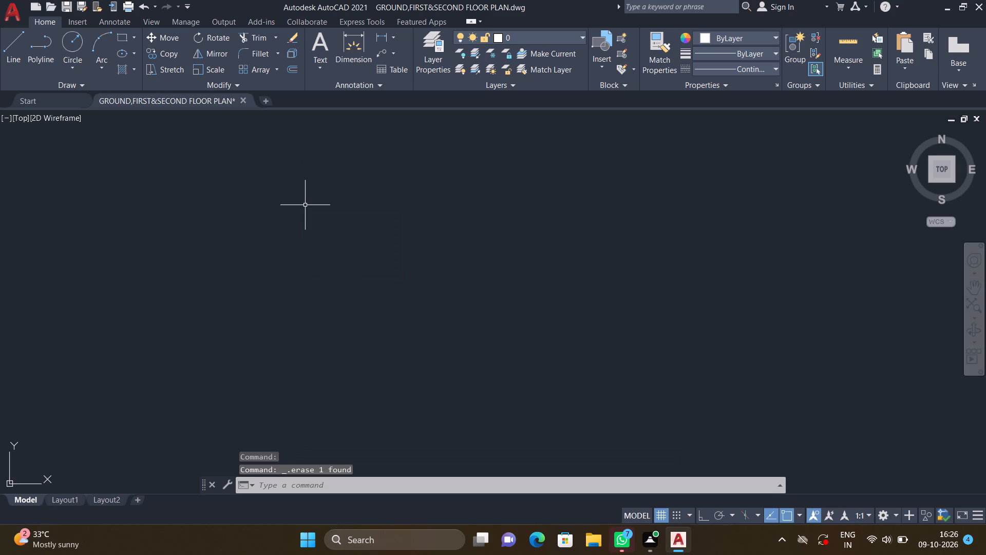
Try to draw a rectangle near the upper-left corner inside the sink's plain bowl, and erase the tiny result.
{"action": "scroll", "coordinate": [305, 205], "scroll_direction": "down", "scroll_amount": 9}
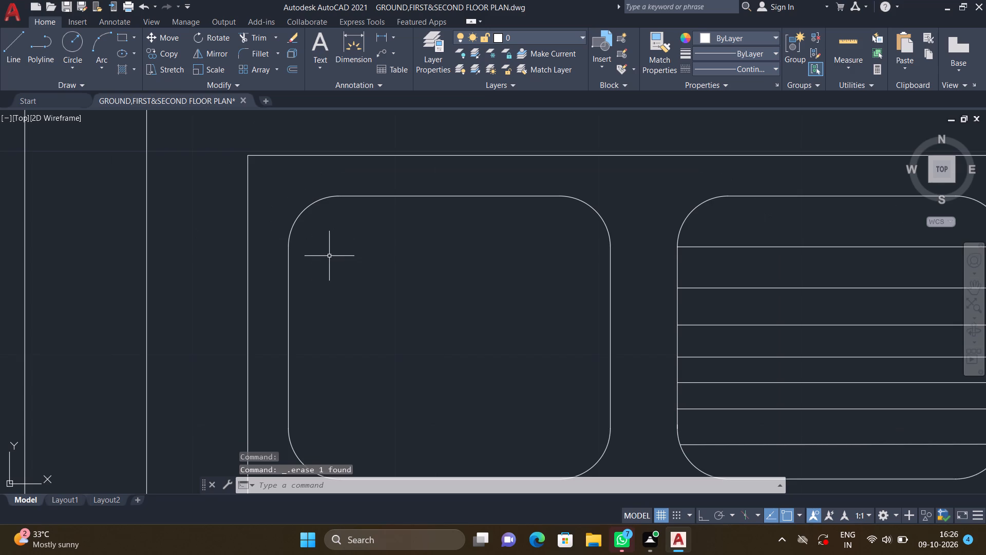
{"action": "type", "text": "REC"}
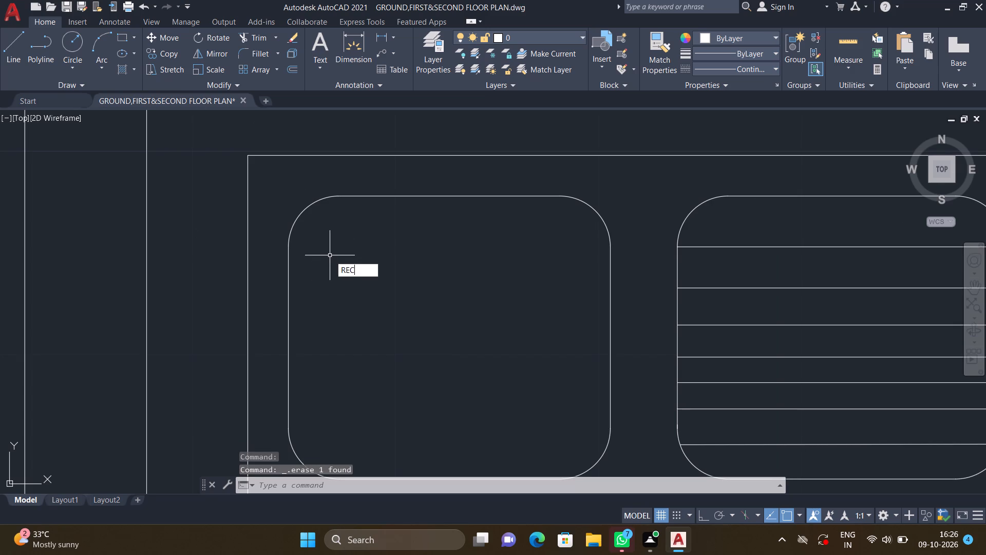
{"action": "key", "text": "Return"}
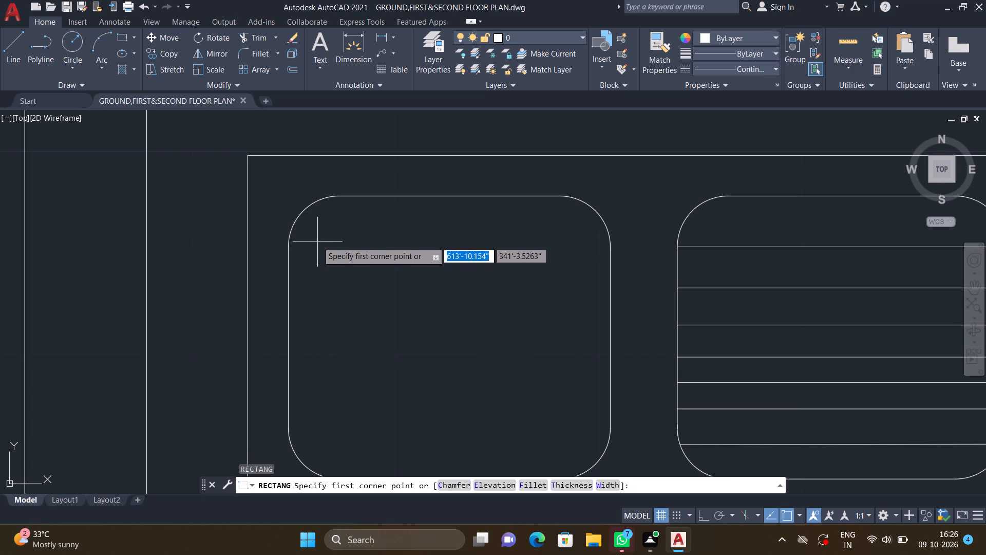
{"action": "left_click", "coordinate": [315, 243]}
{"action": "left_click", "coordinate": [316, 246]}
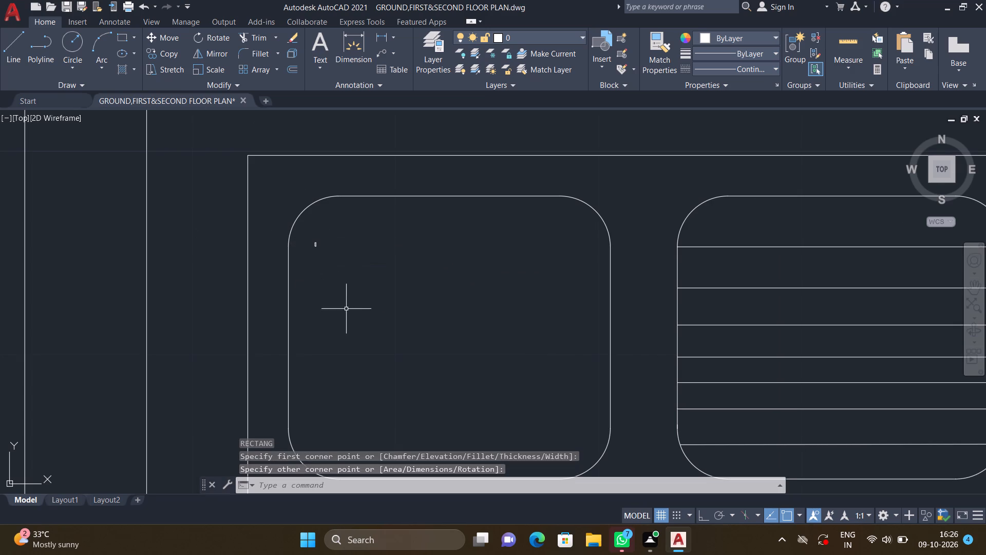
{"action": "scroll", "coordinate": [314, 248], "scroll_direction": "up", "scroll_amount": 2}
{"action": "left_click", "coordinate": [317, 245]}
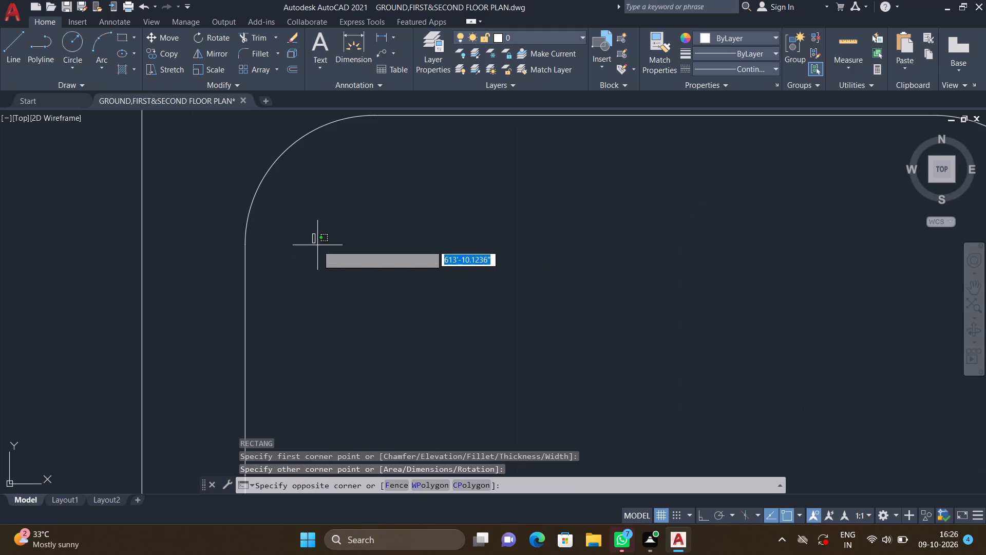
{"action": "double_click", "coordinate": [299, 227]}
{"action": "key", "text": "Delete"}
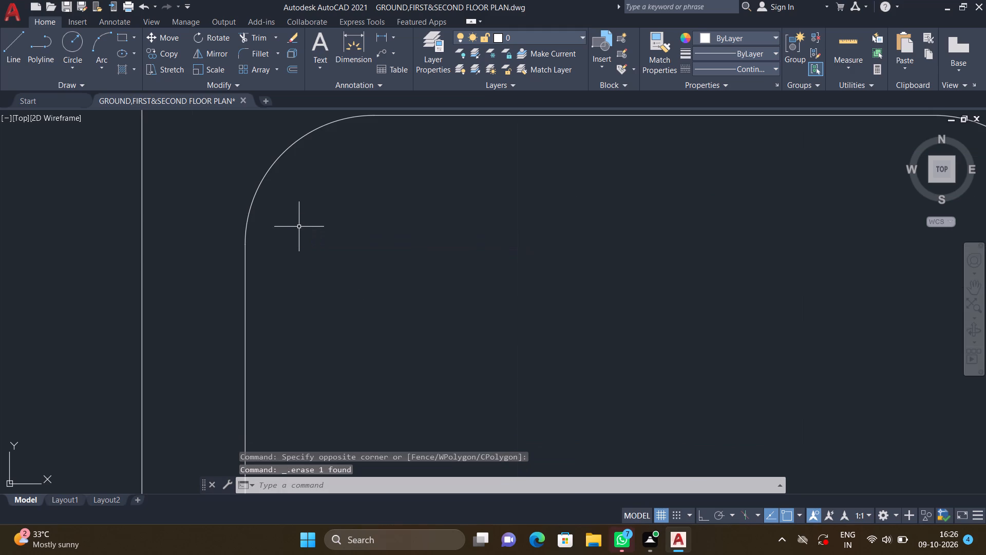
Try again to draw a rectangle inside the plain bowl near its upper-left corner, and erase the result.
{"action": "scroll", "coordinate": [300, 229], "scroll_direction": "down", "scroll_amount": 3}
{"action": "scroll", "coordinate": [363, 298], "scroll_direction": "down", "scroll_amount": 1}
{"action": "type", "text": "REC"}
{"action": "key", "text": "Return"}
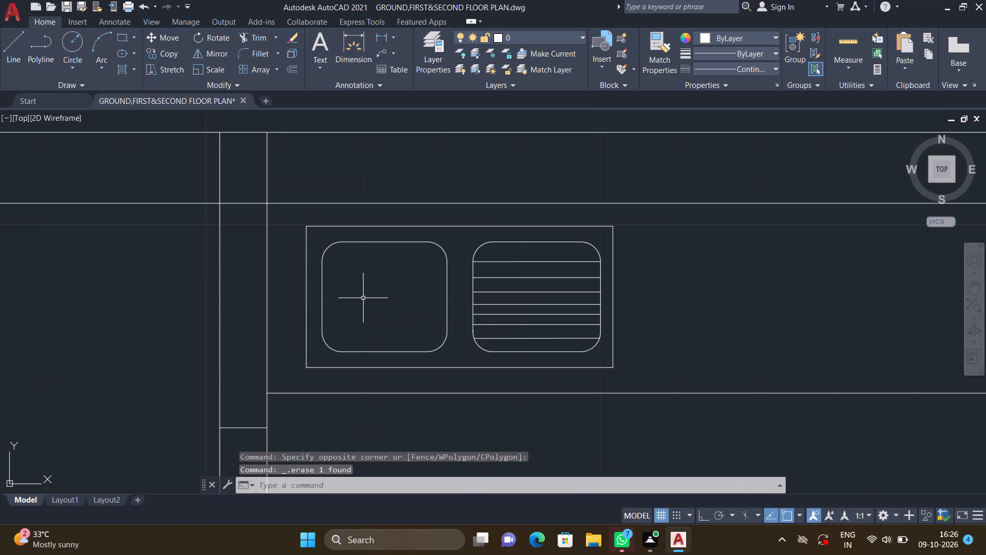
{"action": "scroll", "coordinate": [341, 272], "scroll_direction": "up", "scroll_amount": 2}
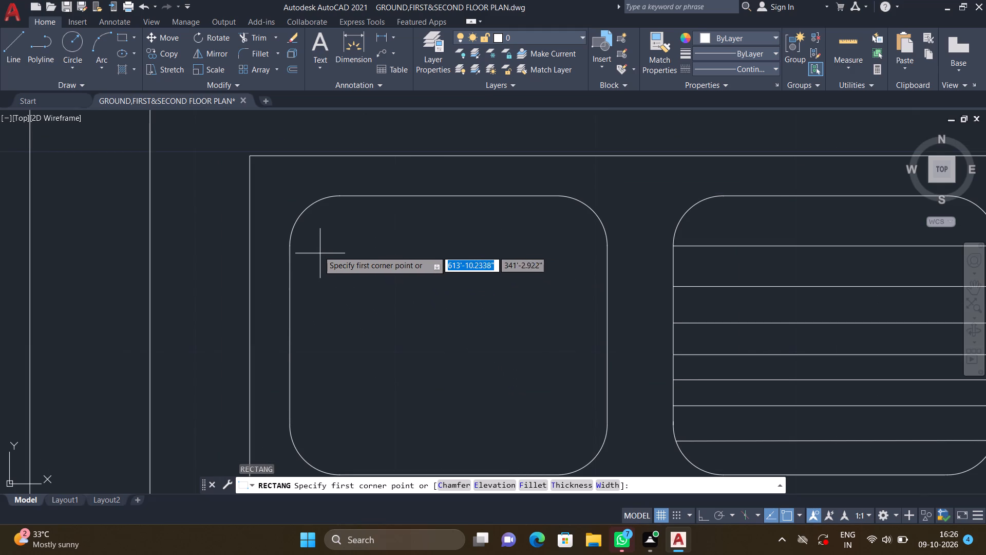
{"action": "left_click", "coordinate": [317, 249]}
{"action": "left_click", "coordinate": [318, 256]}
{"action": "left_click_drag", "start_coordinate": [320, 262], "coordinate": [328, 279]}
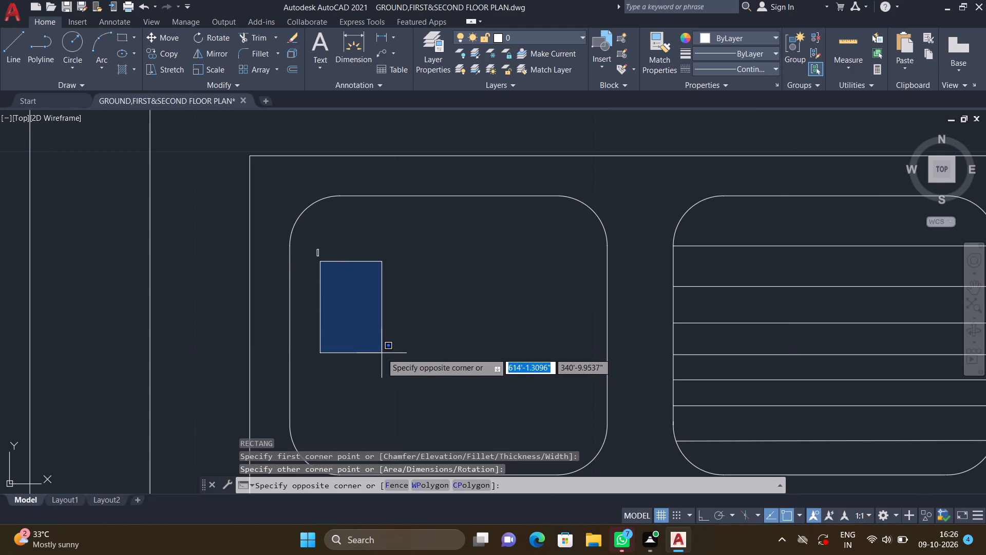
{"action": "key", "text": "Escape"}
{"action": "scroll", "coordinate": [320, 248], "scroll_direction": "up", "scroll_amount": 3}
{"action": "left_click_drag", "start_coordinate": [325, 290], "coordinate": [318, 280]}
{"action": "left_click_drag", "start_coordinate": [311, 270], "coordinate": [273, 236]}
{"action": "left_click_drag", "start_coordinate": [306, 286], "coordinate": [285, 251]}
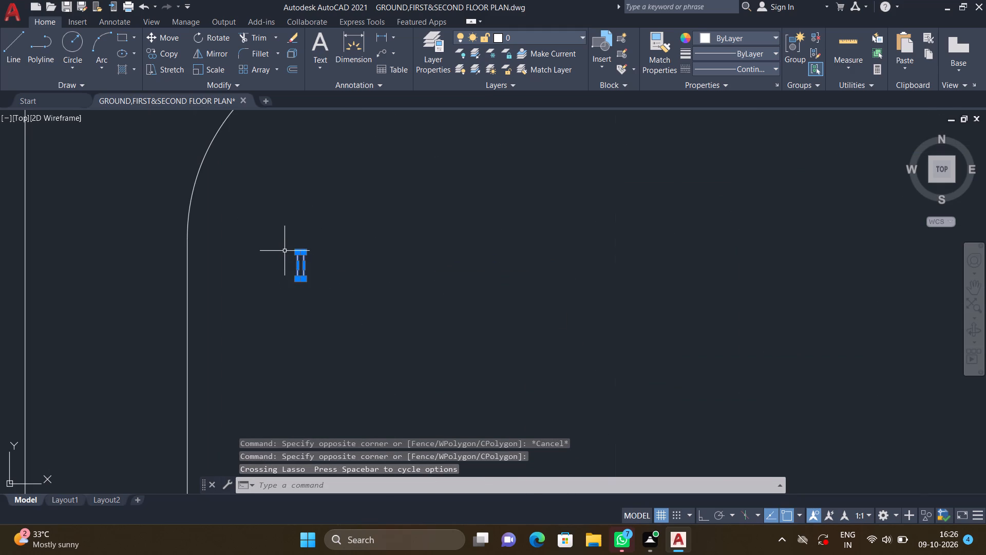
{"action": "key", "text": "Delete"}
Draw a small circle as the drain hole near the upper-right corner inside the sink's plain bowl.
{"action": "scroll", "coordinate": [285, 251], "scroll_direction": "down", "scroll_amount": 4}
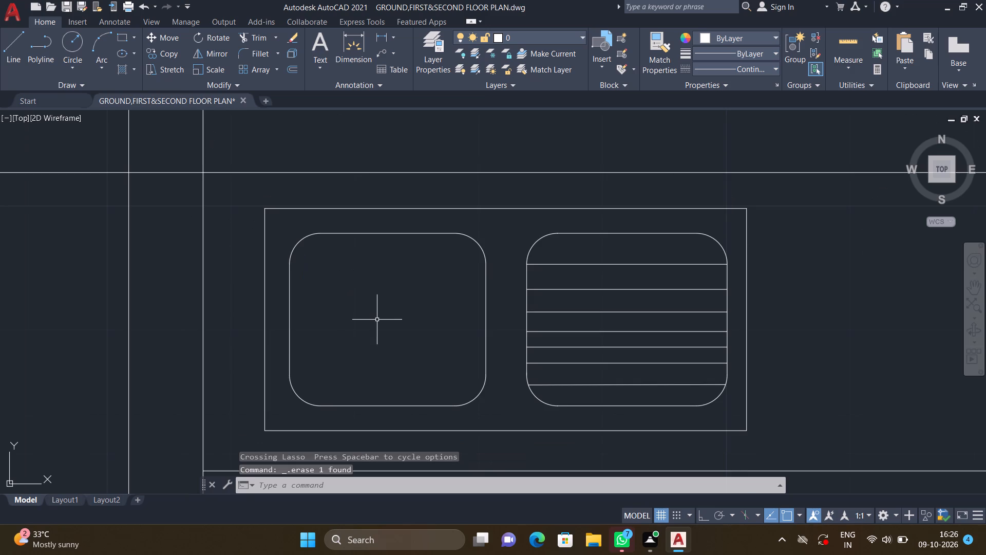
{"action": "key", "text": "c"}
{"action": "key", "text": "Return"}
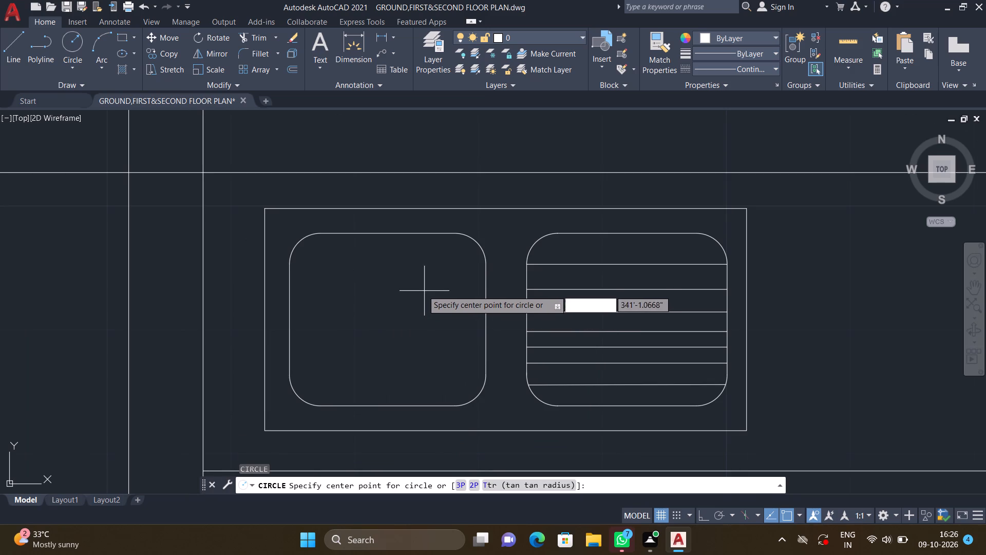
{"action": "double_click", "coordinate": [442, 268]}
{"action": "double_click", "coordinate": [450, 279]}
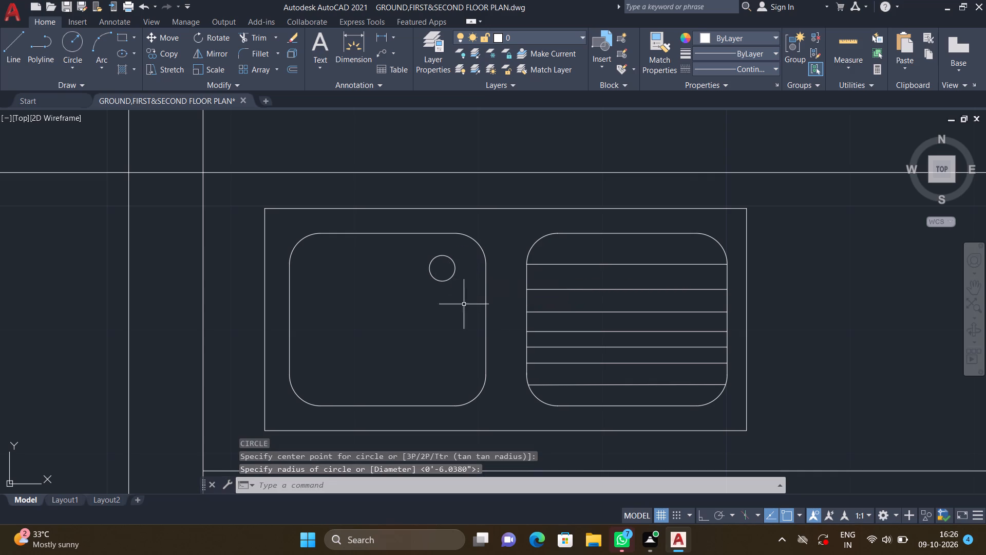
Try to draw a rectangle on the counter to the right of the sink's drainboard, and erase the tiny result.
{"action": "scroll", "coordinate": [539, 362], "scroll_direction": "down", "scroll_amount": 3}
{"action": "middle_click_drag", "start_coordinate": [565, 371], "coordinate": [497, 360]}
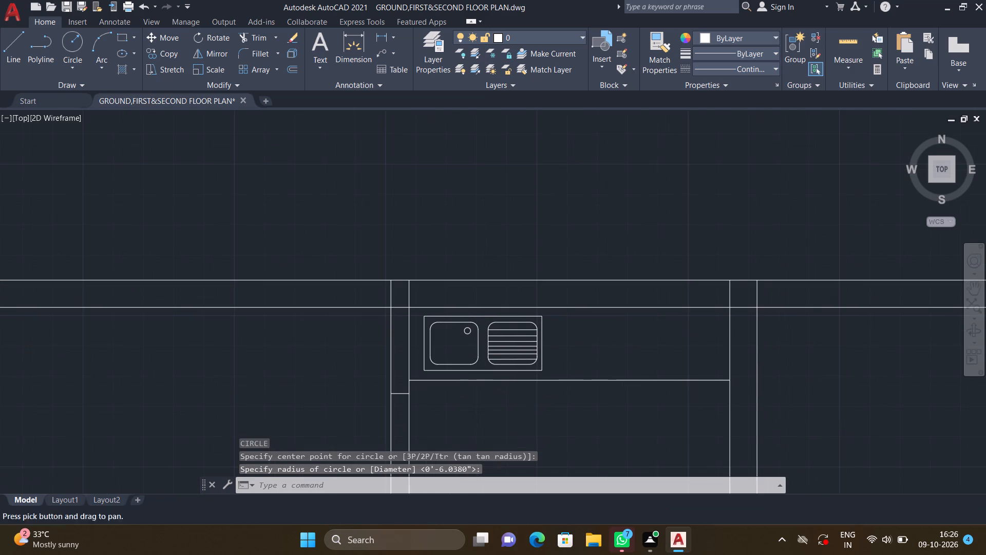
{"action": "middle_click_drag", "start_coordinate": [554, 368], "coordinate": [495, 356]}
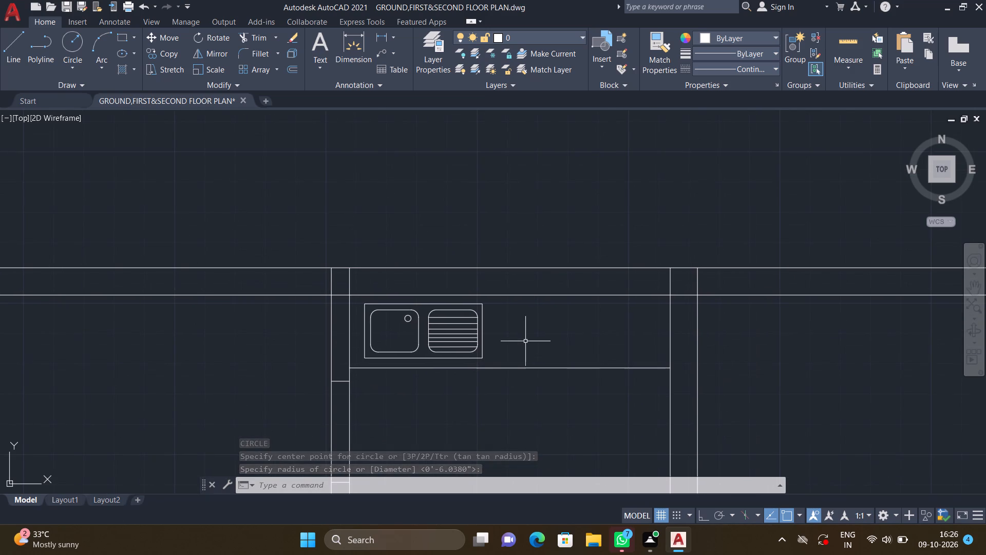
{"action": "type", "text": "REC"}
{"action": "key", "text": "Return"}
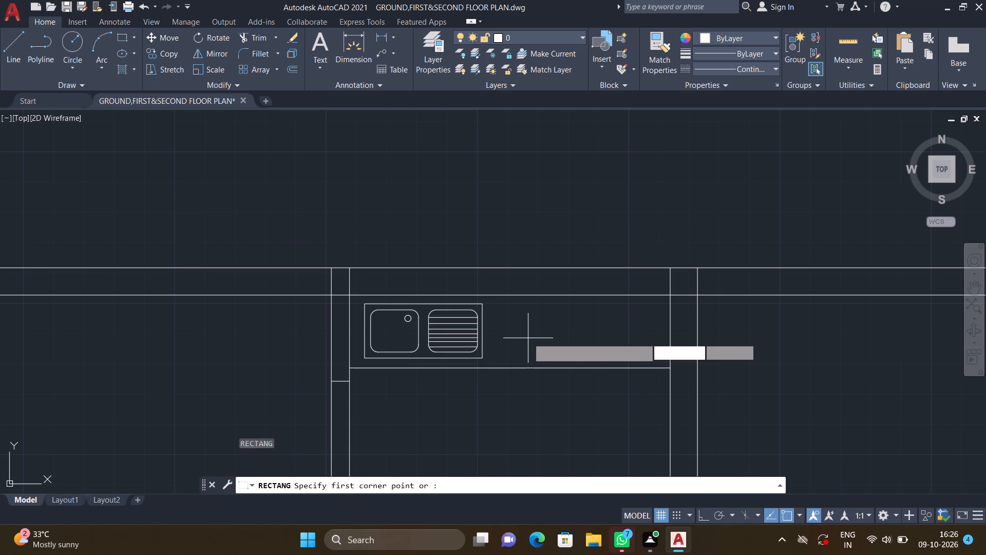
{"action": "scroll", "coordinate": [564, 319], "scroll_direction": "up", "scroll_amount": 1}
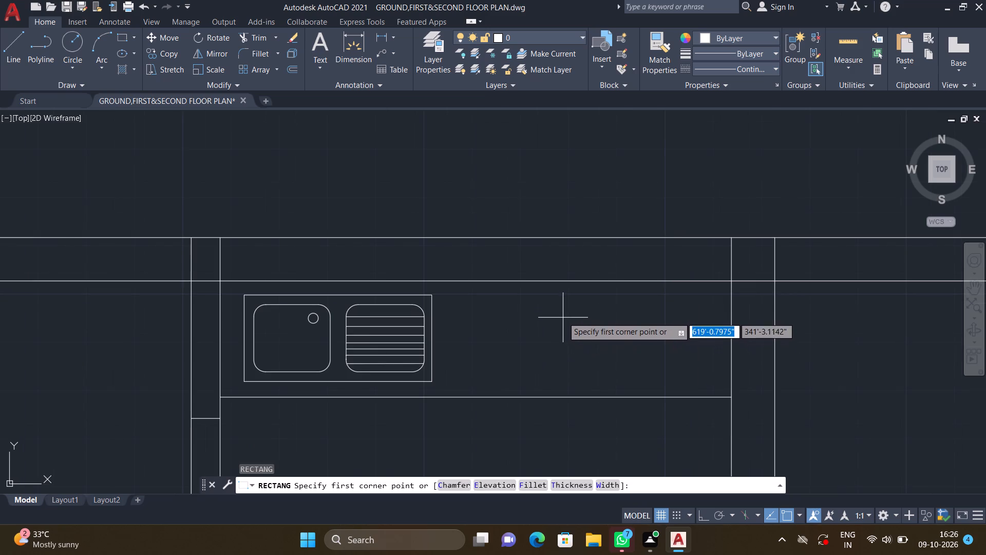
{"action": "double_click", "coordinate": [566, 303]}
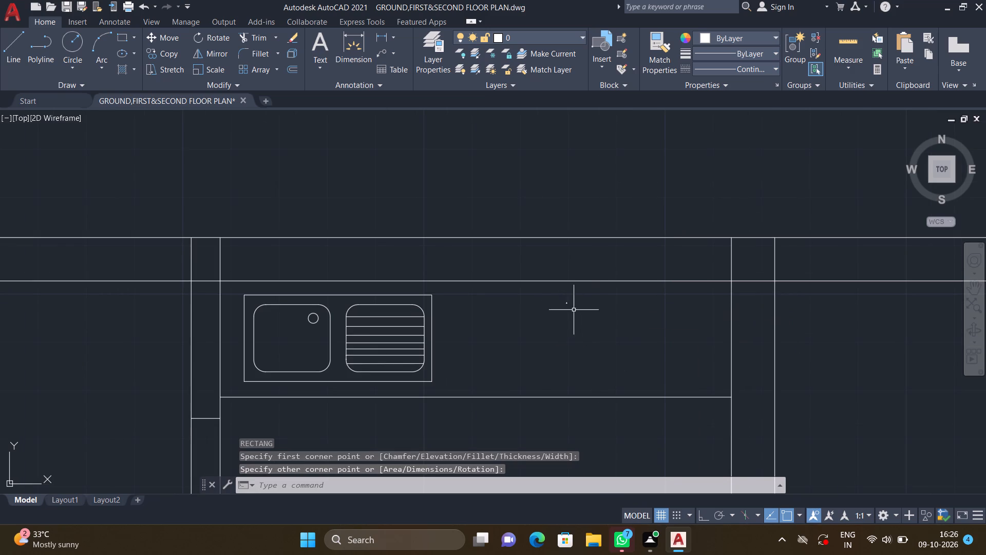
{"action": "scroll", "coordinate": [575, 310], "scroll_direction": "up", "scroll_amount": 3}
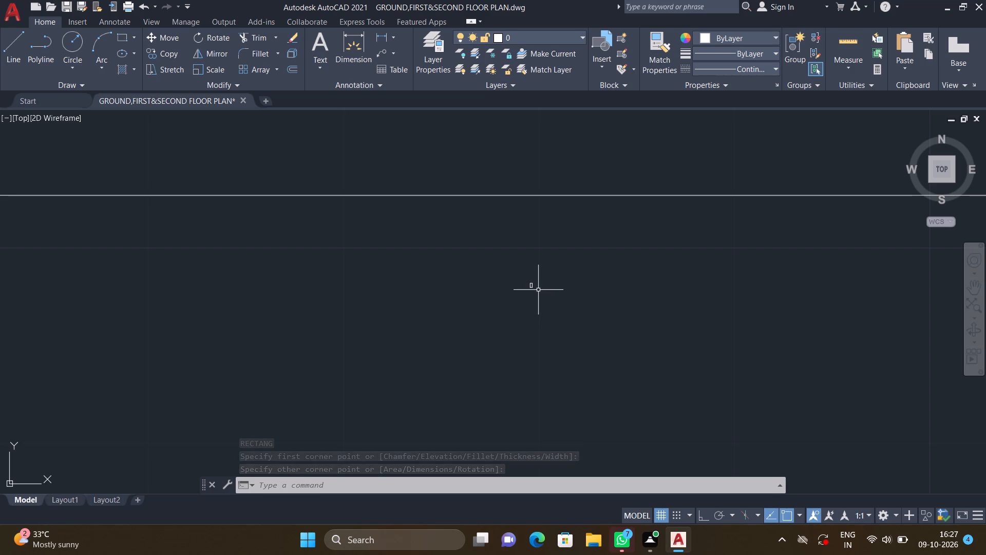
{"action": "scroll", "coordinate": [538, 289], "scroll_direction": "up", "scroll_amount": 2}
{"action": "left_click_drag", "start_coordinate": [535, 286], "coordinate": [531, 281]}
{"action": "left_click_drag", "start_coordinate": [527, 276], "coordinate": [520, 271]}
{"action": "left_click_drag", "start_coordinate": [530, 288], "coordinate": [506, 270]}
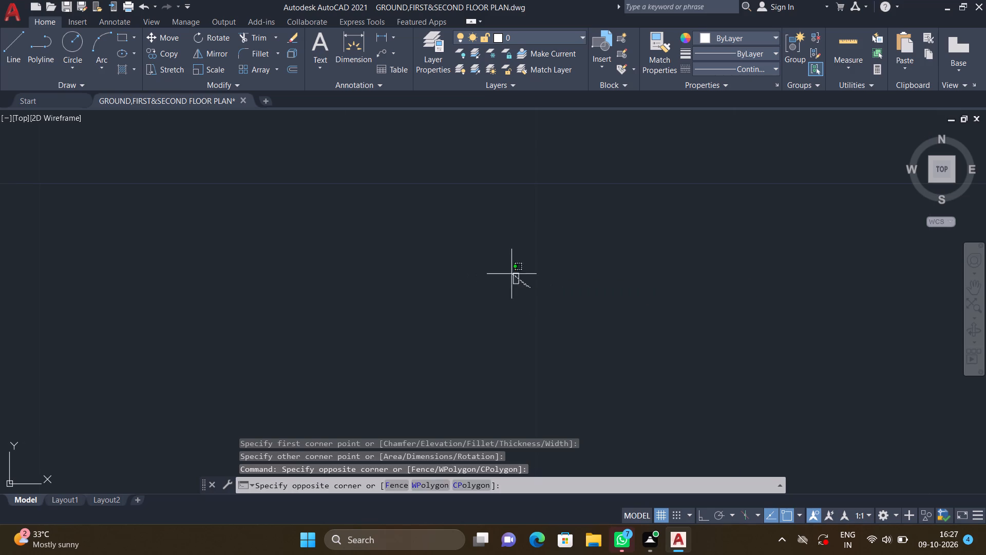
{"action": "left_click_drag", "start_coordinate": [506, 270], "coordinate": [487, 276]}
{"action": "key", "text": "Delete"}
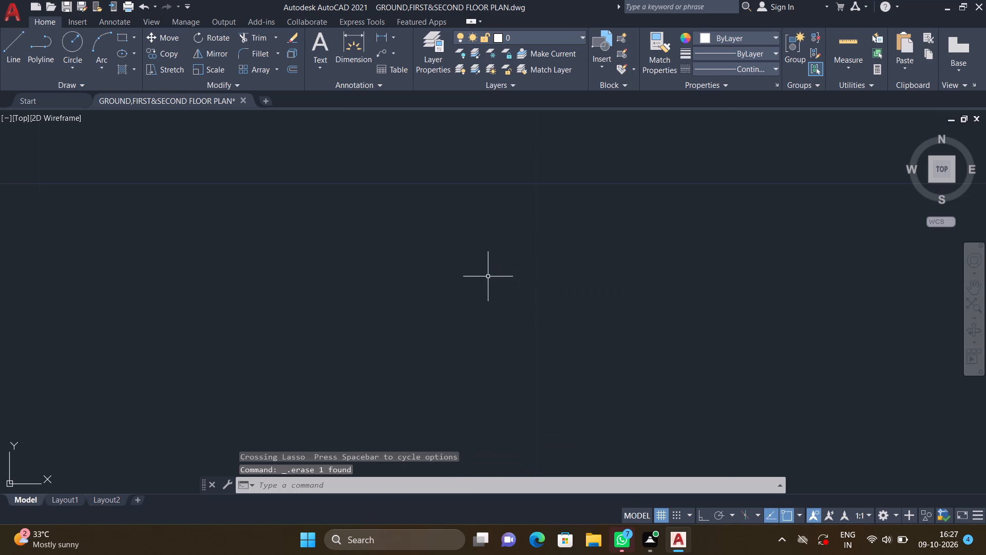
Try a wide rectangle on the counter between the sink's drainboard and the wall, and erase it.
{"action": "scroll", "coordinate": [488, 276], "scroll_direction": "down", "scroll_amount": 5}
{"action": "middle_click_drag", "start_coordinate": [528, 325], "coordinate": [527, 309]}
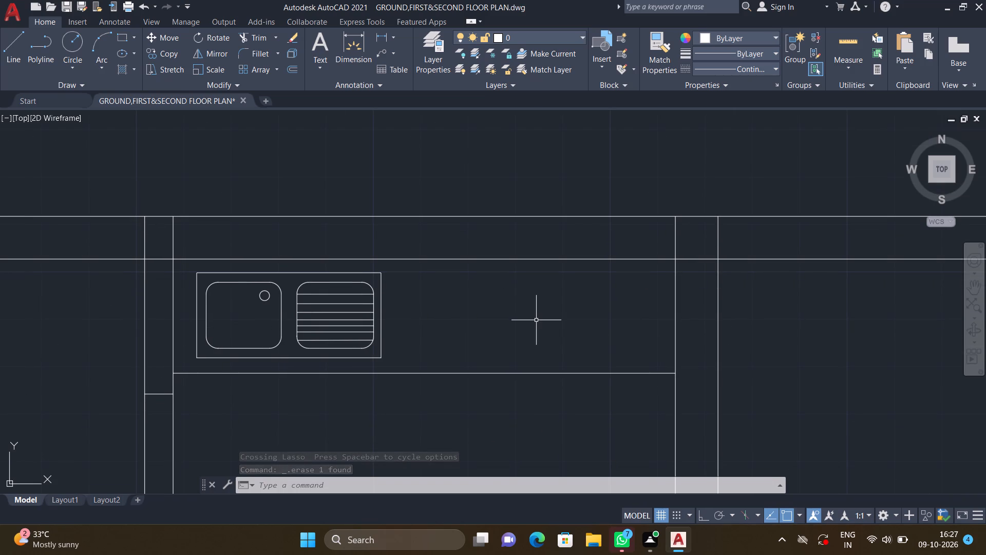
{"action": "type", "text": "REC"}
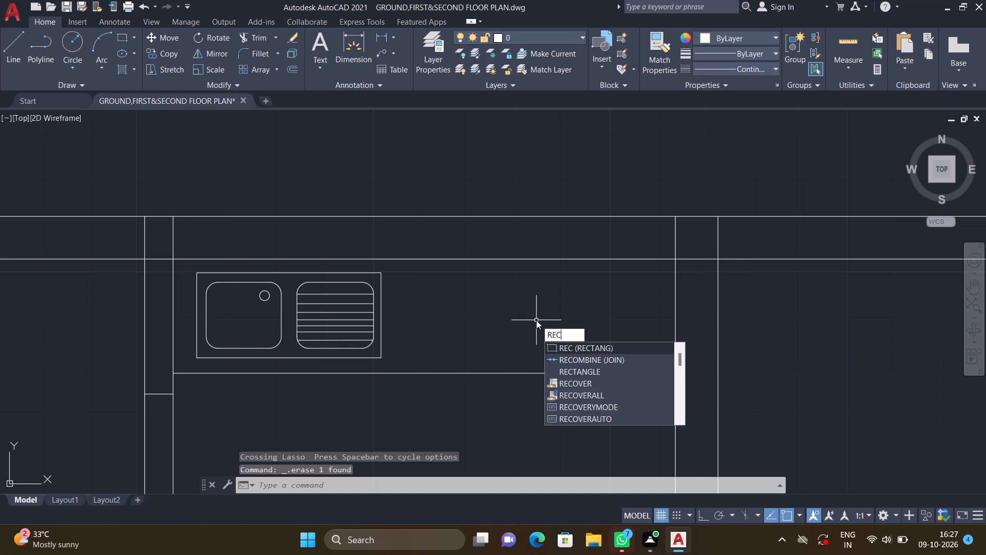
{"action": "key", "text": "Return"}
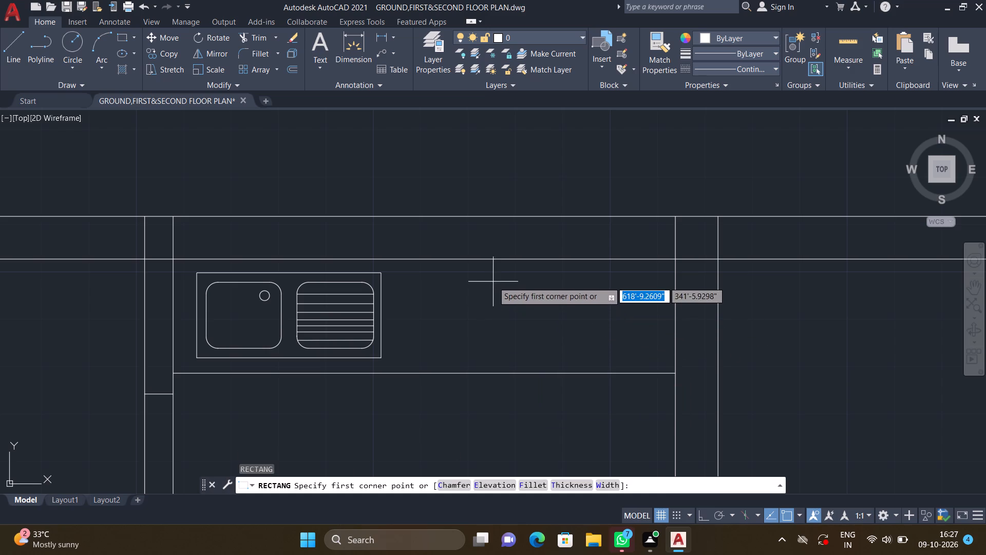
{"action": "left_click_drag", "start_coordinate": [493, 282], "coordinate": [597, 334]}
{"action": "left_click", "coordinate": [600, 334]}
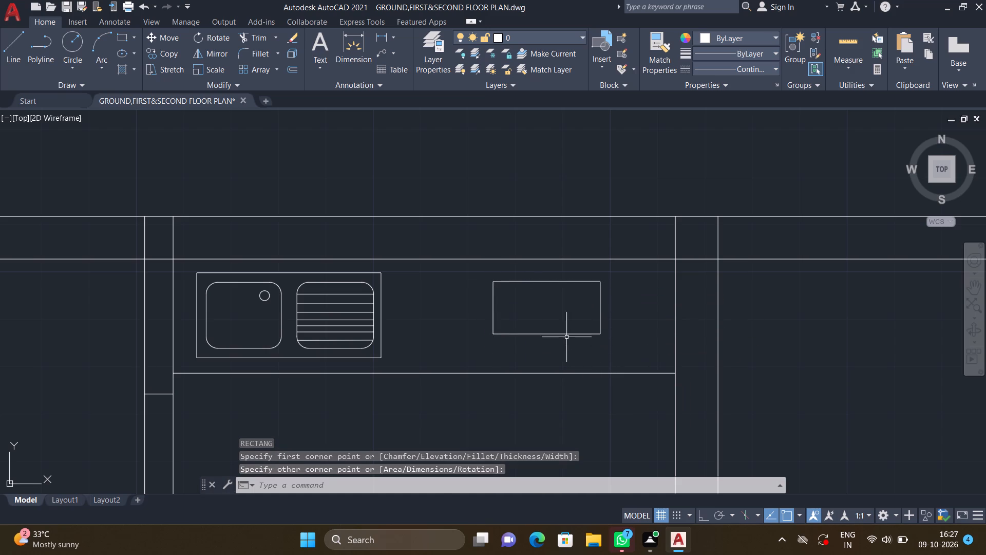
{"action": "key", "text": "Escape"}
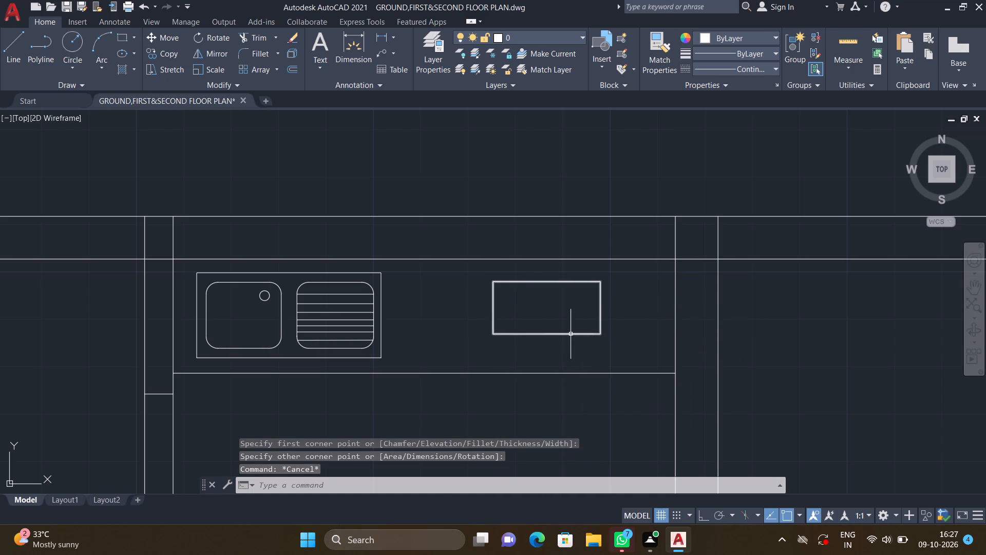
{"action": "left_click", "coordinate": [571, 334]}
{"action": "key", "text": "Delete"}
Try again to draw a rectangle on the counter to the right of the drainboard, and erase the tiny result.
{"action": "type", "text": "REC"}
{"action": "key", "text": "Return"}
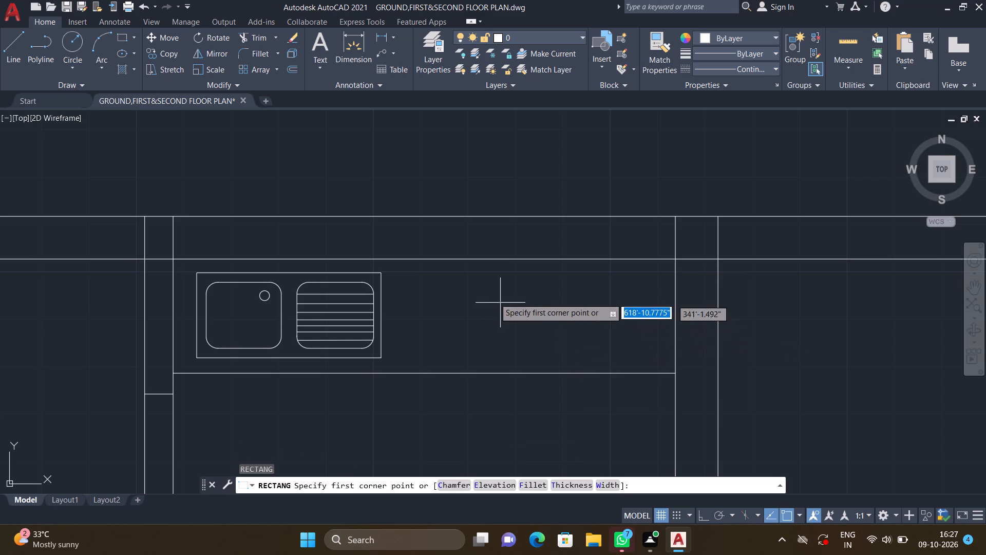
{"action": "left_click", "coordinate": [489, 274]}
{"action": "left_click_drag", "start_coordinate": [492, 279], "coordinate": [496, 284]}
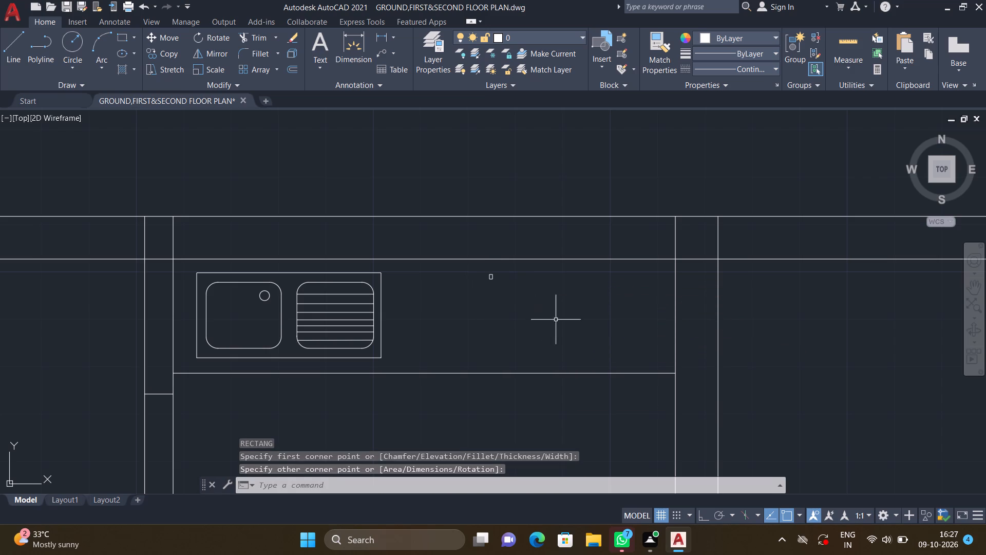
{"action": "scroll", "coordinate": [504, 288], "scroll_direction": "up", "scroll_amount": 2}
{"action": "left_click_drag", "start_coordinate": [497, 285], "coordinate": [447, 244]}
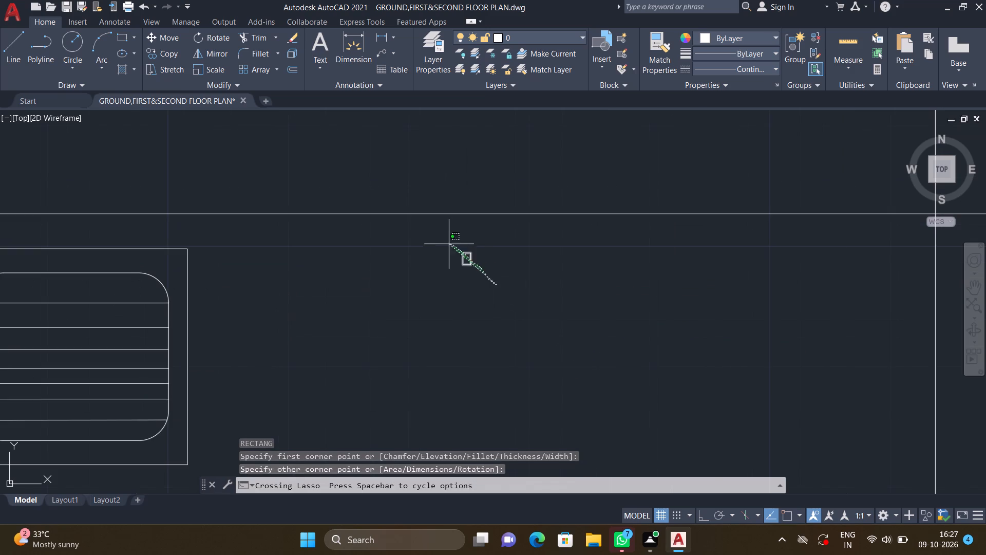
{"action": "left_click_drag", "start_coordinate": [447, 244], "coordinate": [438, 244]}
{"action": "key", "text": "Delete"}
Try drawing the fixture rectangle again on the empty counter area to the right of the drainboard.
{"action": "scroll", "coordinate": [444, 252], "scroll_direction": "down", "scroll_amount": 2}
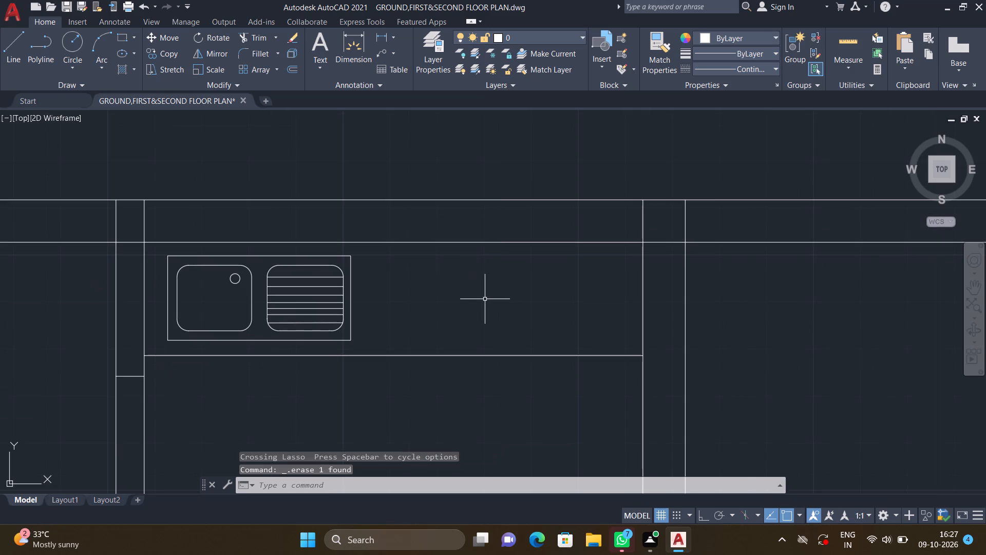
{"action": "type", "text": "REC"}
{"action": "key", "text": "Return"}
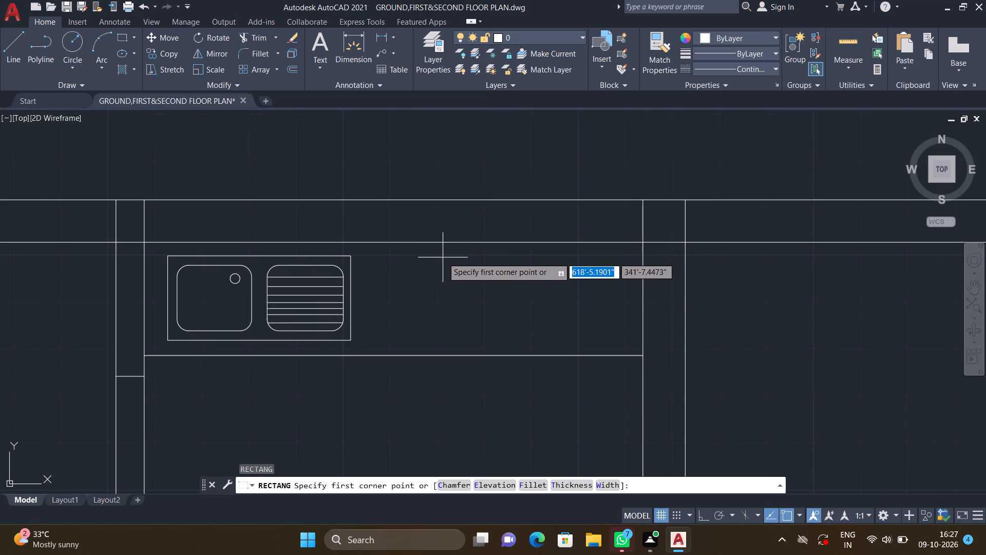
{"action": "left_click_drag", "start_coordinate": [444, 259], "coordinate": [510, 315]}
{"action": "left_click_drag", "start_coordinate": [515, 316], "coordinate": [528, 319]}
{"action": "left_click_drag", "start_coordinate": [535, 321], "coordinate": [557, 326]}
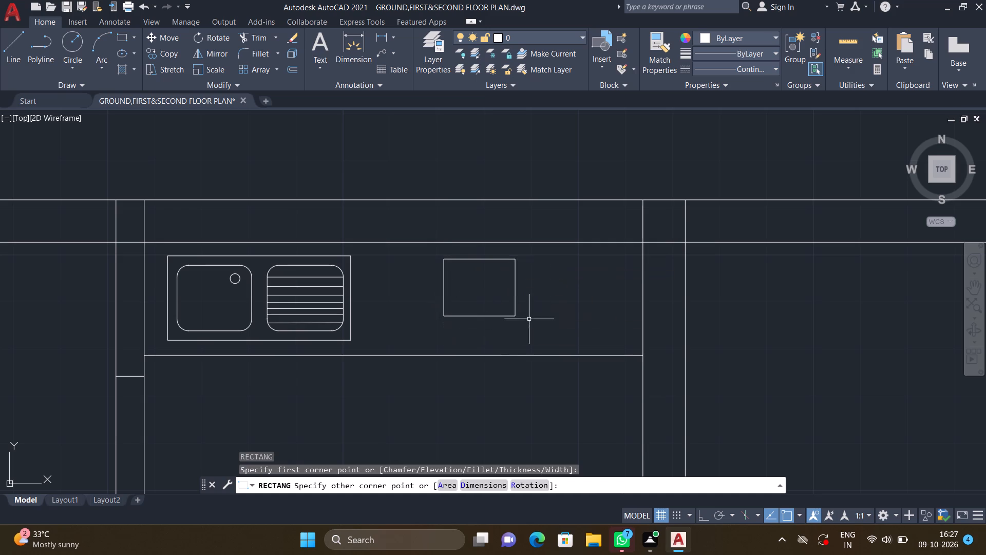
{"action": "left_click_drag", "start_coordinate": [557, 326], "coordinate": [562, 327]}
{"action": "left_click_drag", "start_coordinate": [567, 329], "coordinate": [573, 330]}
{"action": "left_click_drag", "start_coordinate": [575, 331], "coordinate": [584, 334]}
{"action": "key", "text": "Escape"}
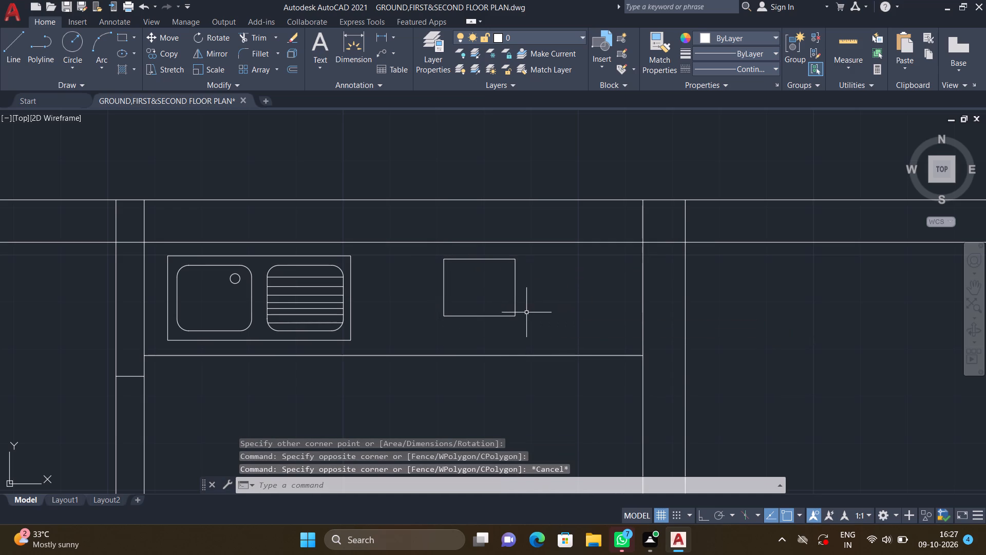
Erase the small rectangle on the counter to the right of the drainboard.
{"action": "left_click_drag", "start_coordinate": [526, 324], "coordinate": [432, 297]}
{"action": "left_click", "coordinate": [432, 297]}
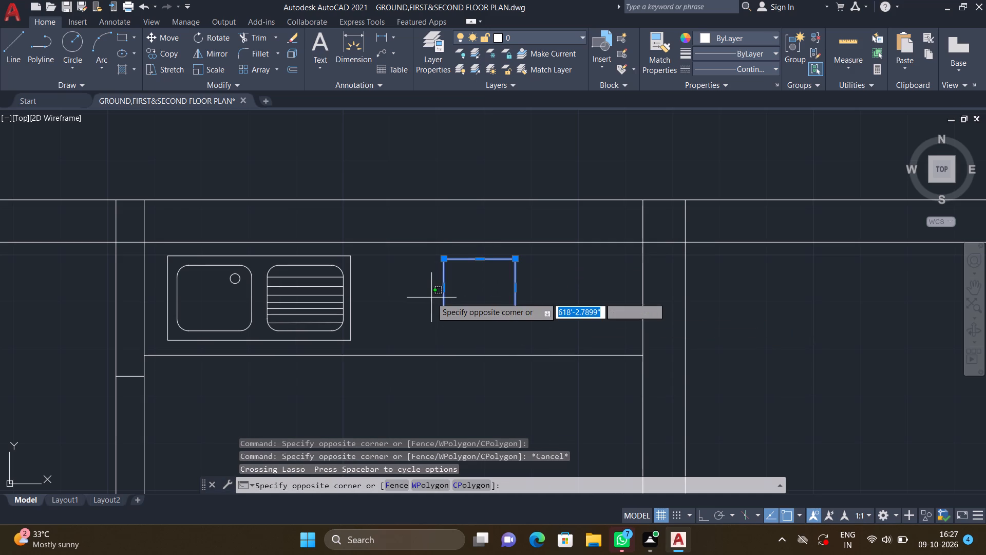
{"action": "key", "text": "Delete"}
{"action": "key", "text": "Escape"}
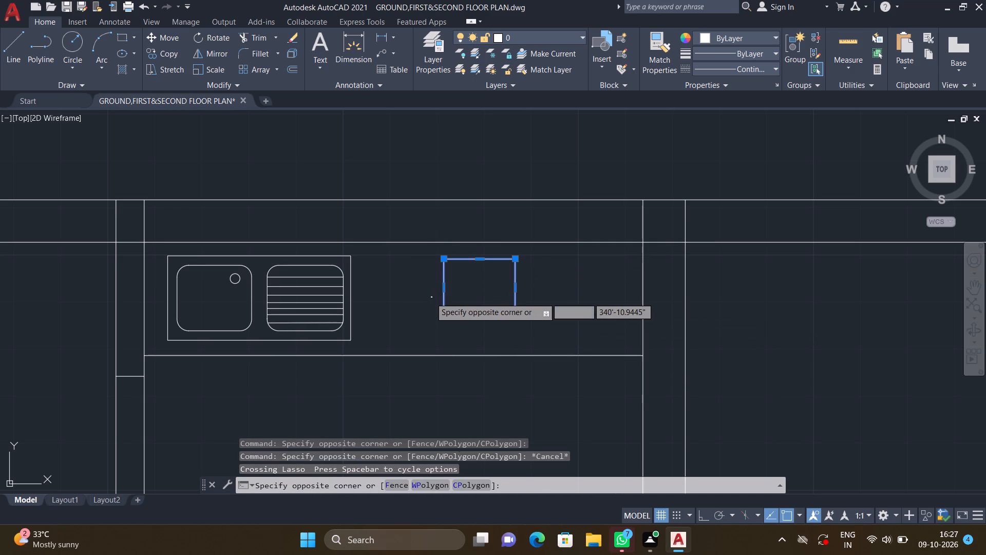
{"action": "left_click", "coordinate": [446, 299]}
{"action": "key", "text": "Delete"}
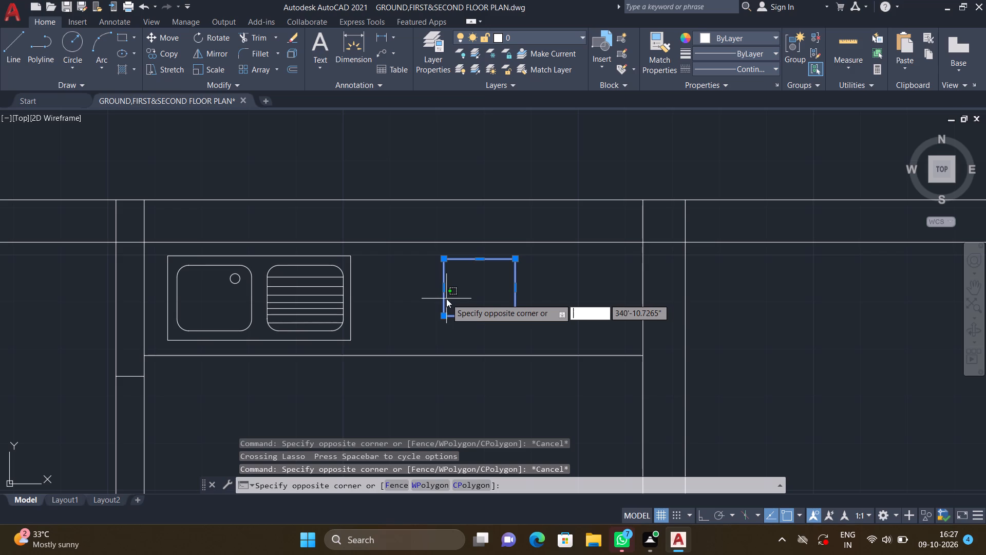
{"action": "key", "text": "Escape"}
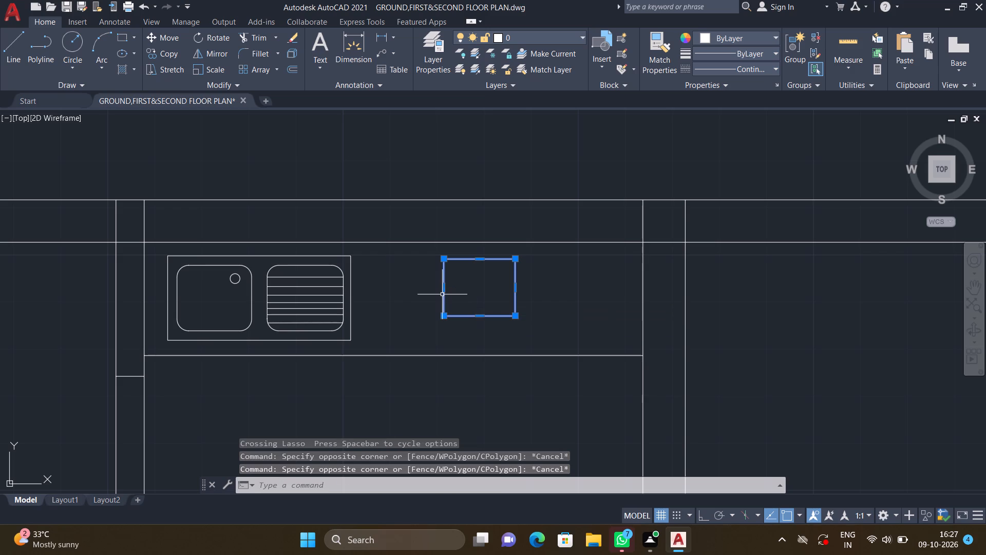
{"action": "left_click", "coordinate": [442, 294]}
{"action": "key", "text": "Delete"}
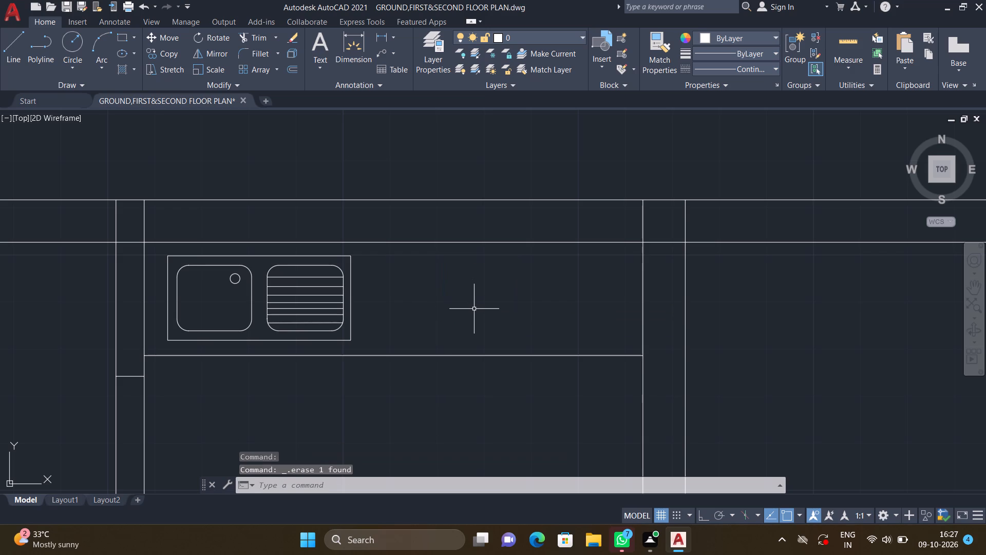
With Ortho on, draw a closed rectangular outline of four lines, about 1'-6" deep, on the counter to the right of the sink.
{"action": "key", "text": "l"}
{"action": "key", "text": "Return"}
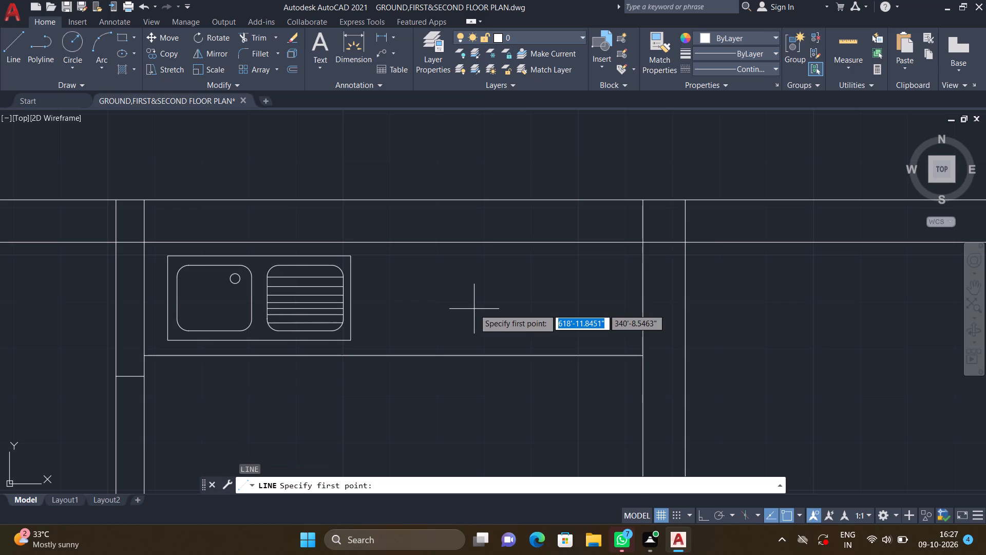
{"action": "key", "text": "F8"}
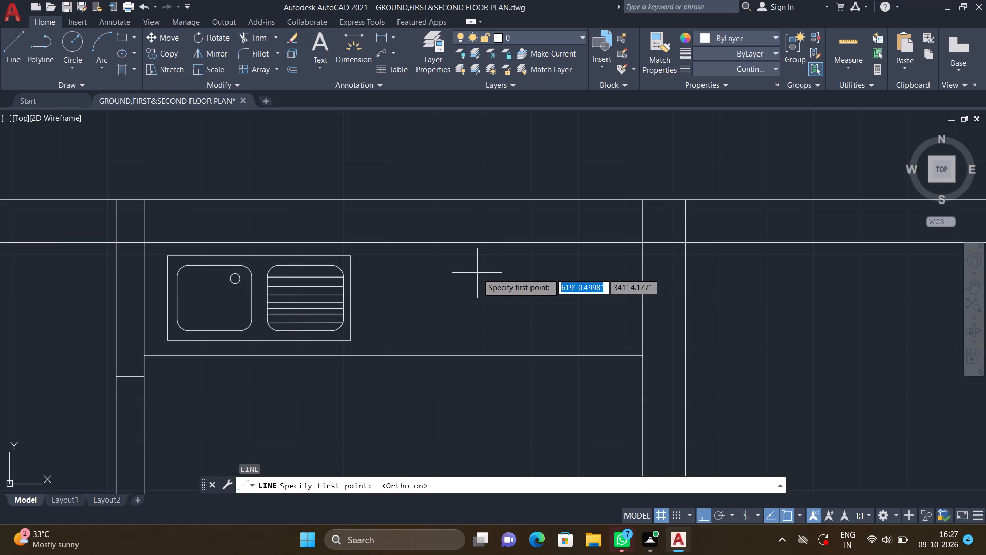
{"action": "double_click", "coordinate": [448, 256]}
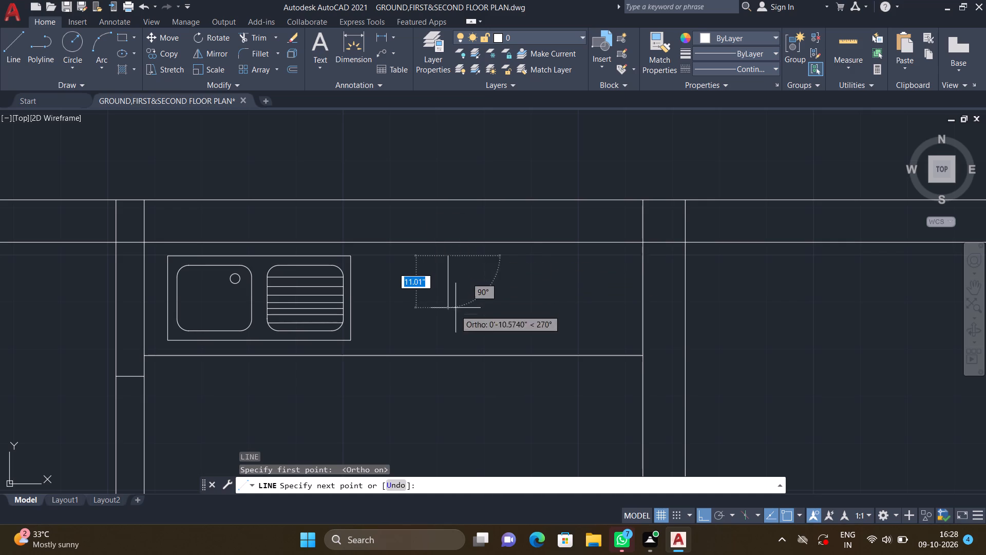
{"action": "scroll", "coordinate": [450, 330], "scroll_direction": "up", "scroll_amount": 1}
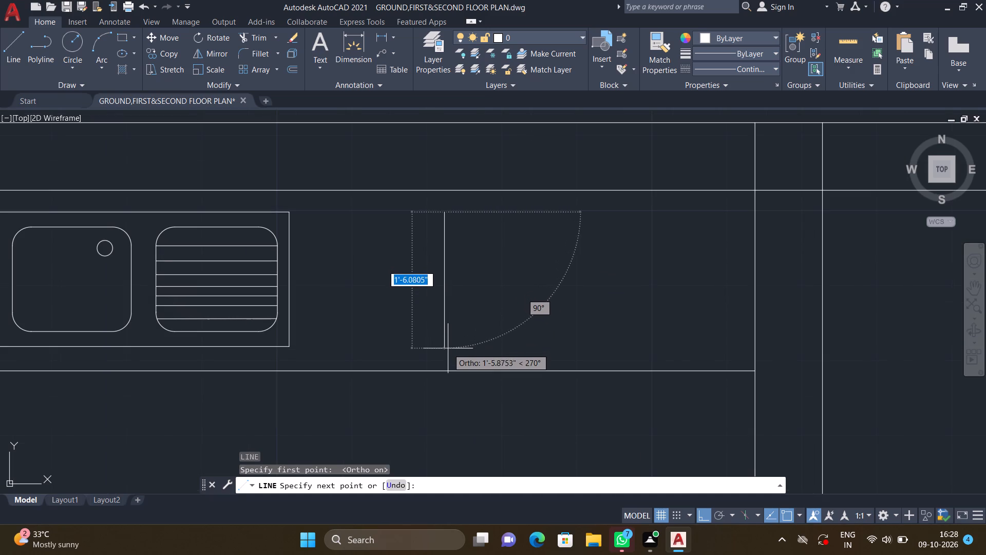
{"action": "left_click", "coordinate": [448, 348]}
{"action": "scroll", "coordinate": [571, 356], "scroll_direction": "down", "scroll_amount": 1}
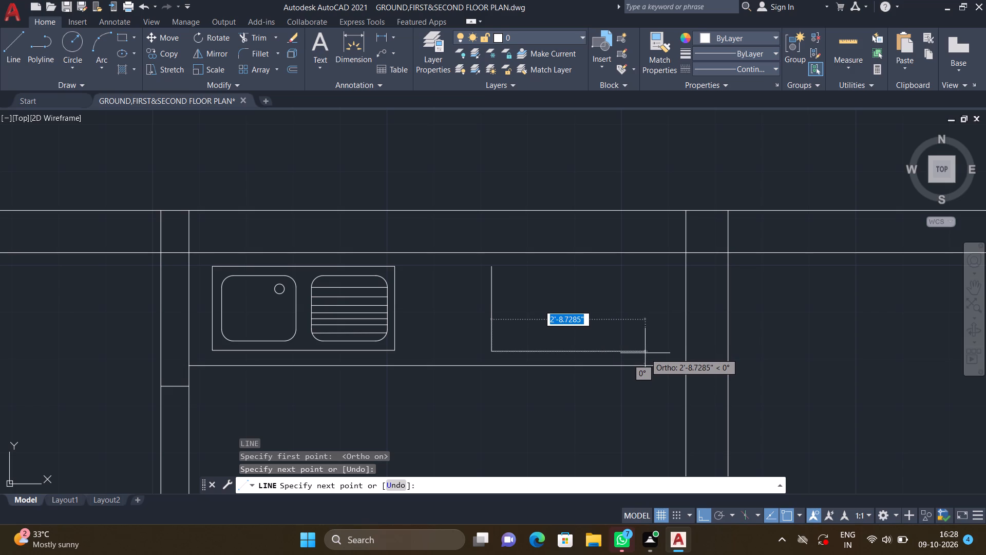
{"action": "double_click", "coordinate": [652, 350]}
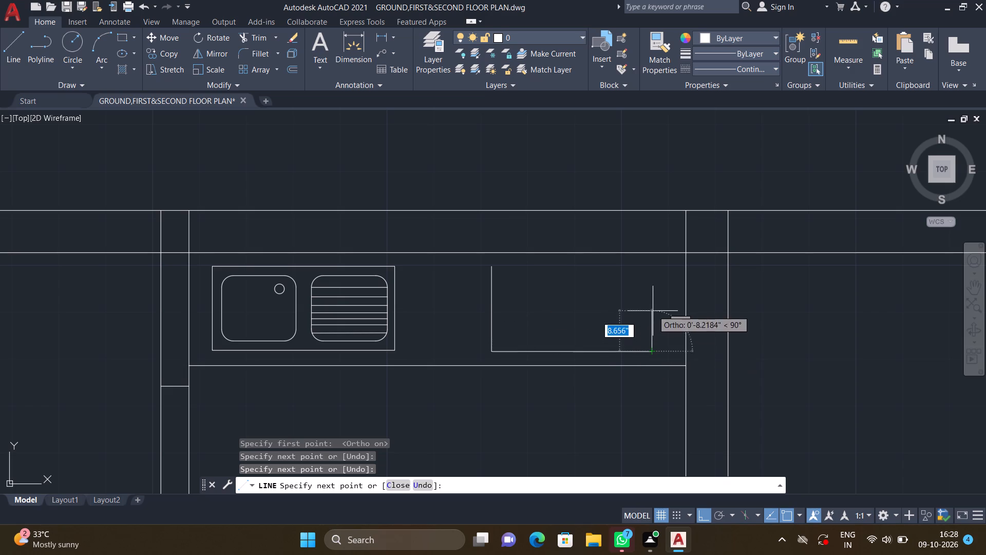
{"action": "scroll", "coordinate": [653, 278], "scroll_direction": "up", "scroll_amount": 1}
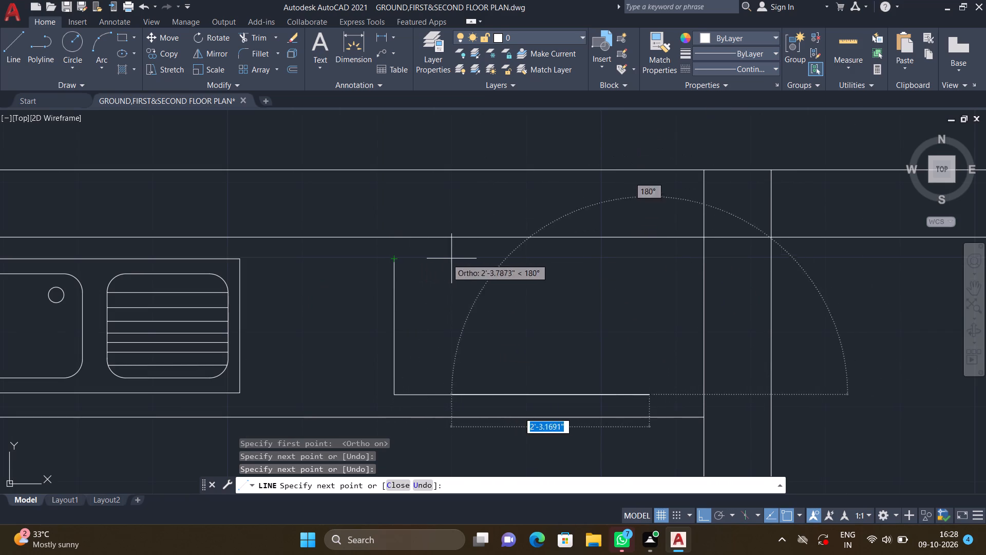
{"action": "left_click", "coordinate": [649, 259]}
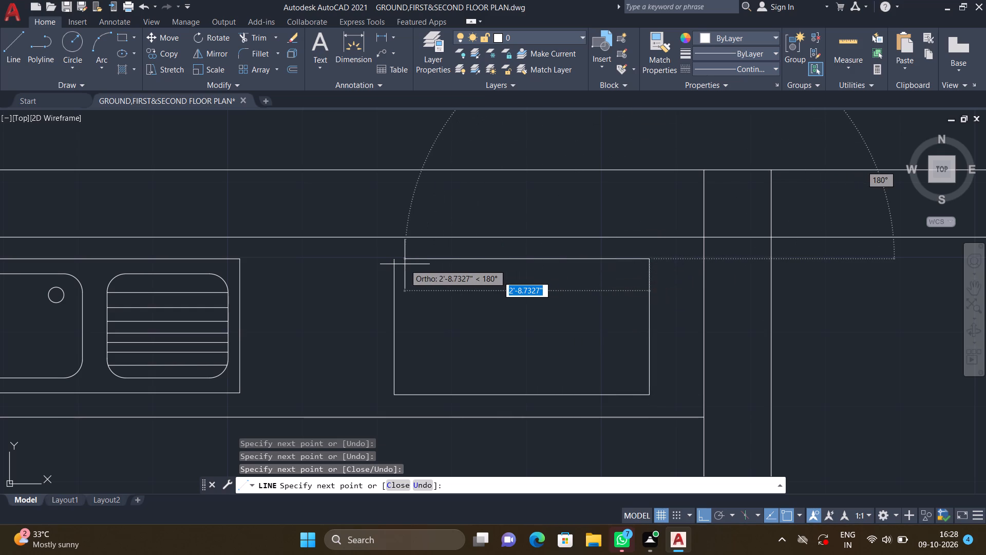
{"action": "scroll", "coordinate": [405, 264], "scroll_direction": "up", "scroll_amount": 2}
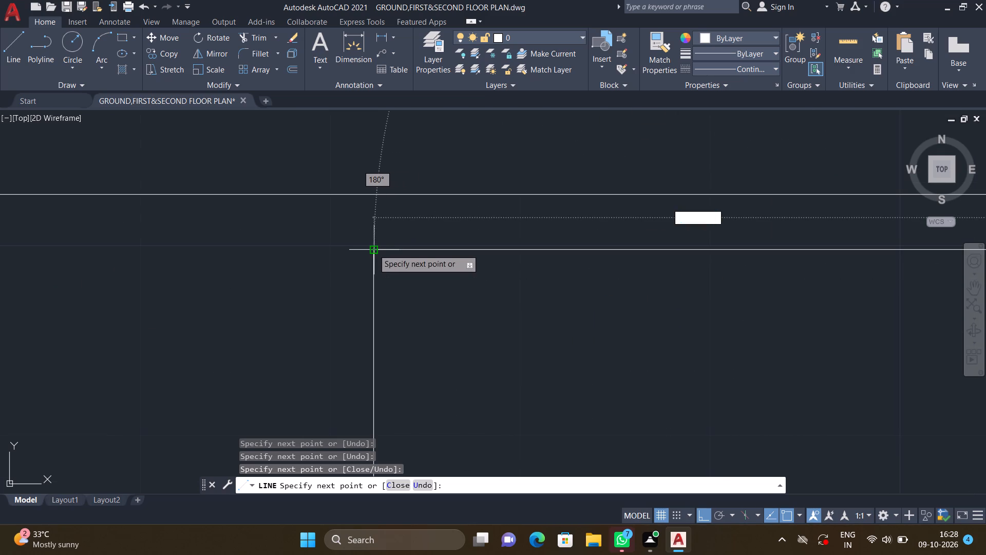
{"action": "double_click", "coordinate": [373, 249]}
{"action": "key", "text": "Return"}
Draw a circle of about 2.7" radius near the upper-left corner inside the new rectangular outline.
{"action": "scroll", "coordinate": [405, 279], "scroll_direction": "down", "scroll_amount": 3}
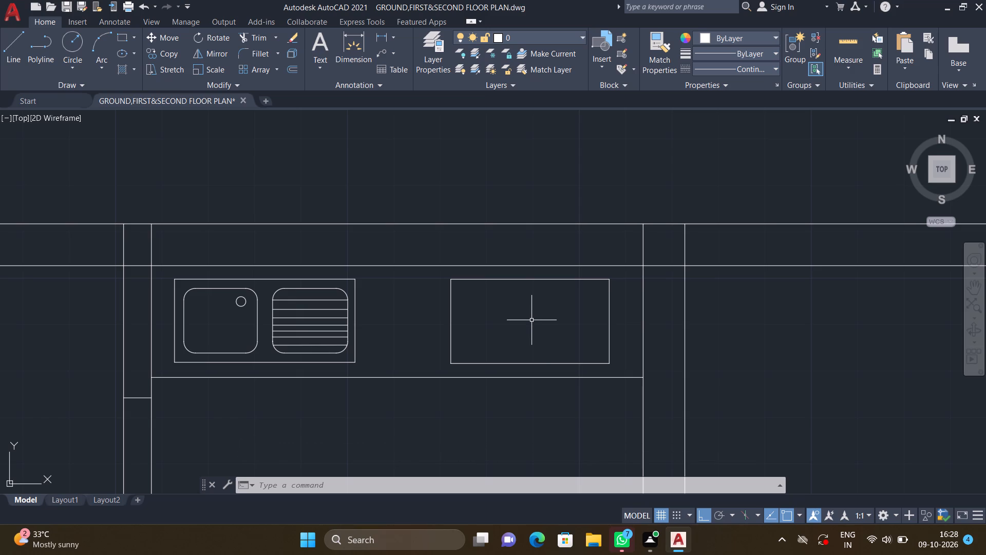
{"action": "key", "text": "c"}
{"action": "key", "text": "Return"}
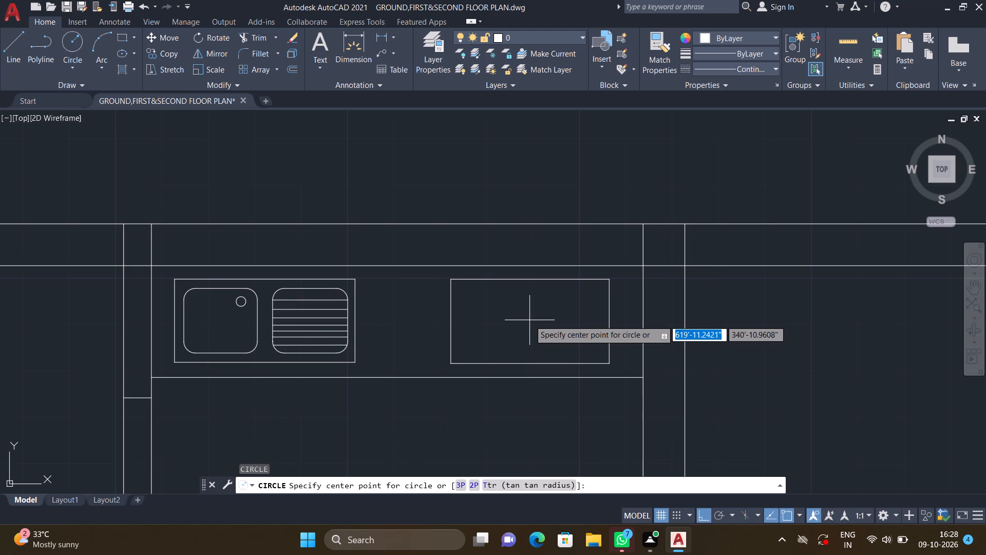
{"action": "scroll", "coordinate": [470, 299], "scroll_direction": "up", "scroll_amount": 1}
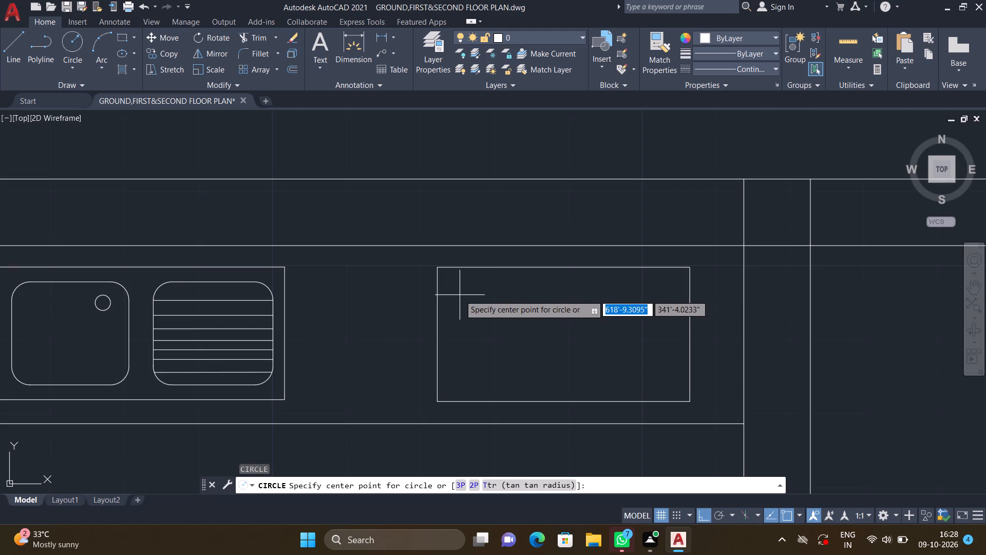
{"action": "double_click", "coordinate": [473, 295]}
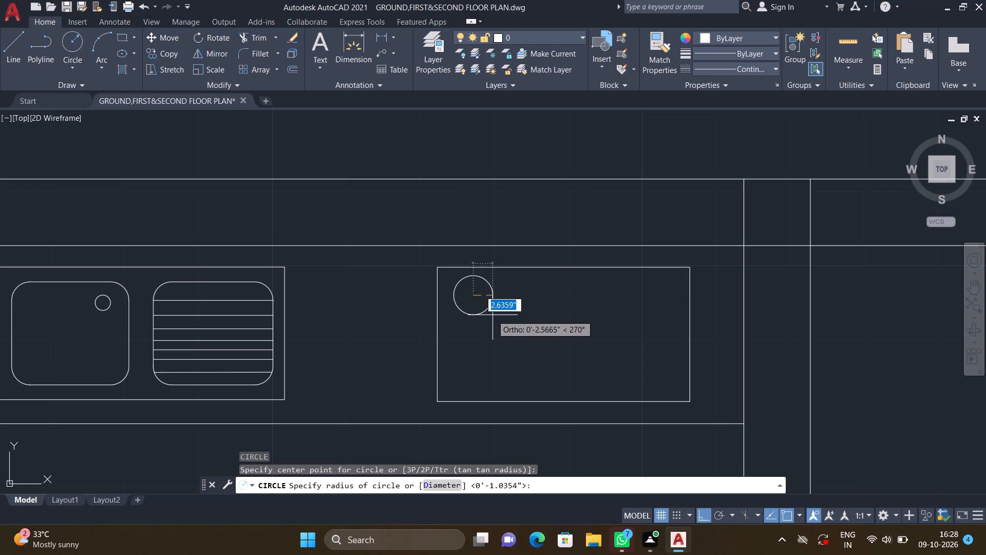
{"action": "double_click", "coordinate": [494, 316]}
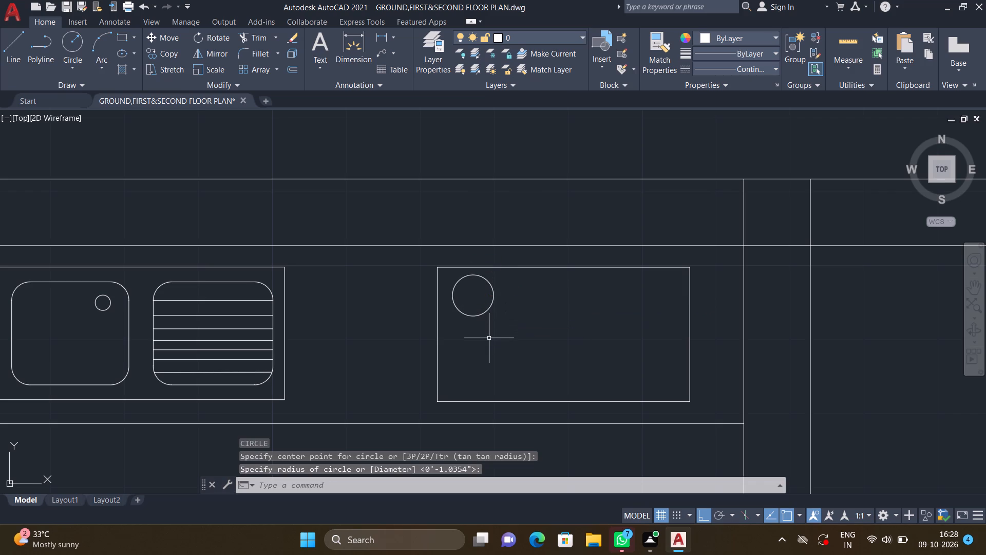
Copy the burner circle to the outline's other three corners, with the left and right columns about 1'-10" apart.
{"action": "type", "text": "CO"}
{"action": "key", "text": "Return"}
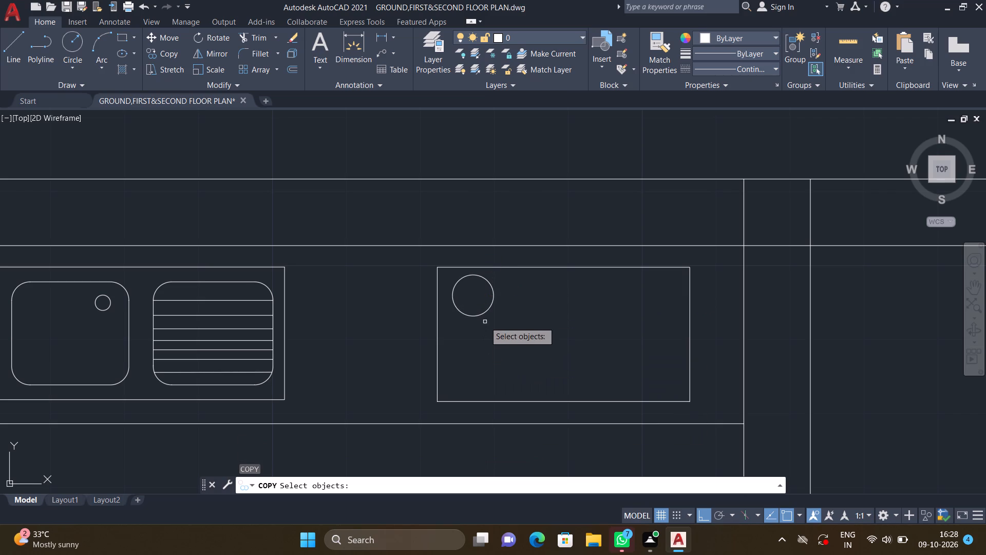
{"action": "double_click", "coordinate": [485, 309]}
{"action": "key", "text": "Return"}
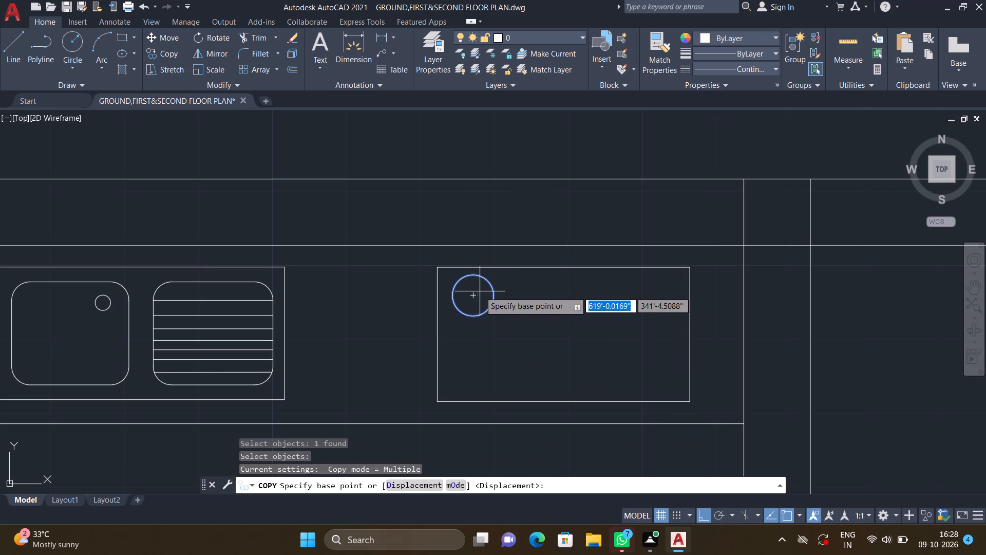
{"action": "left_click", "coordinate": [475, 294]}
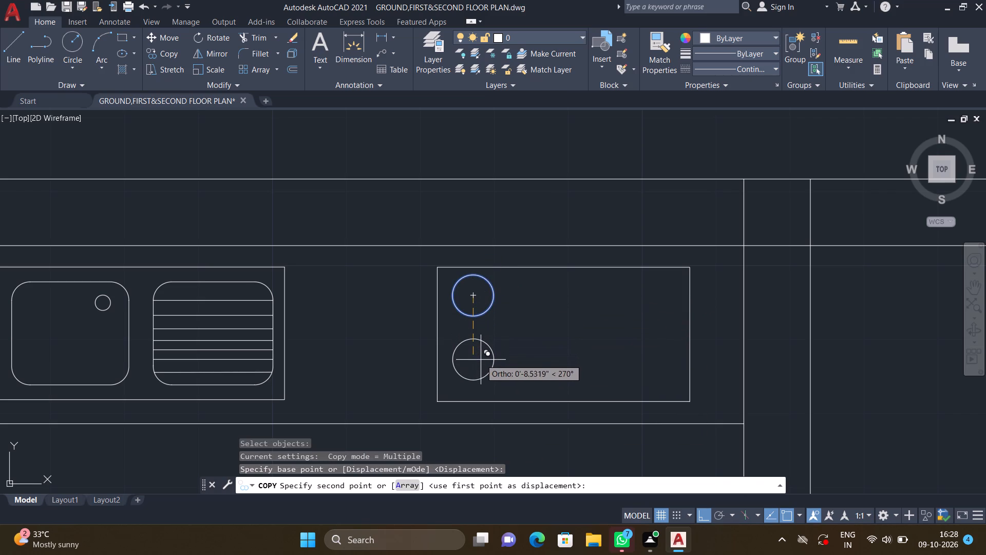
{"action": "left_click", "coordinate": [481, 362]}
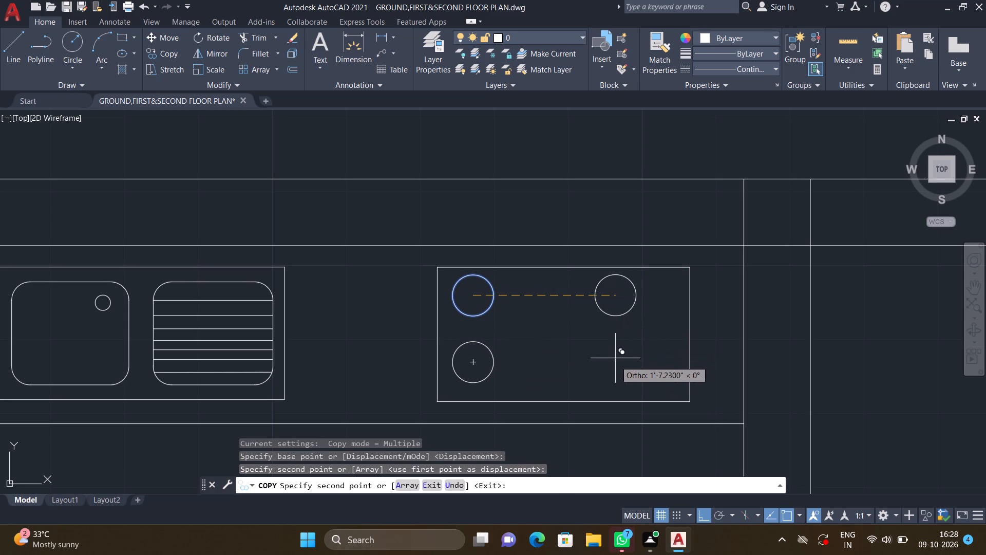
{"action": "double_click", "coordinate": [633, 335]}
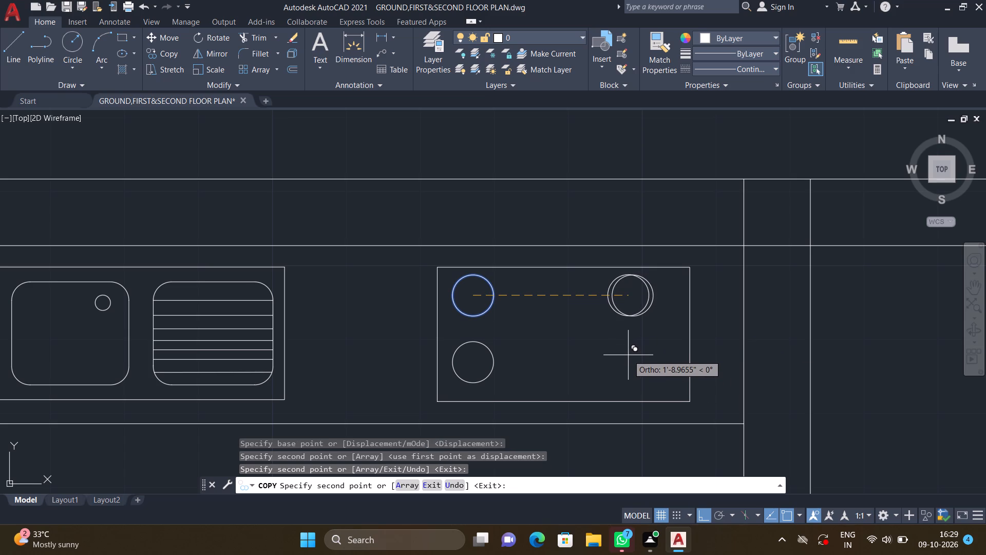
{"action": "key", "text": "F8"}
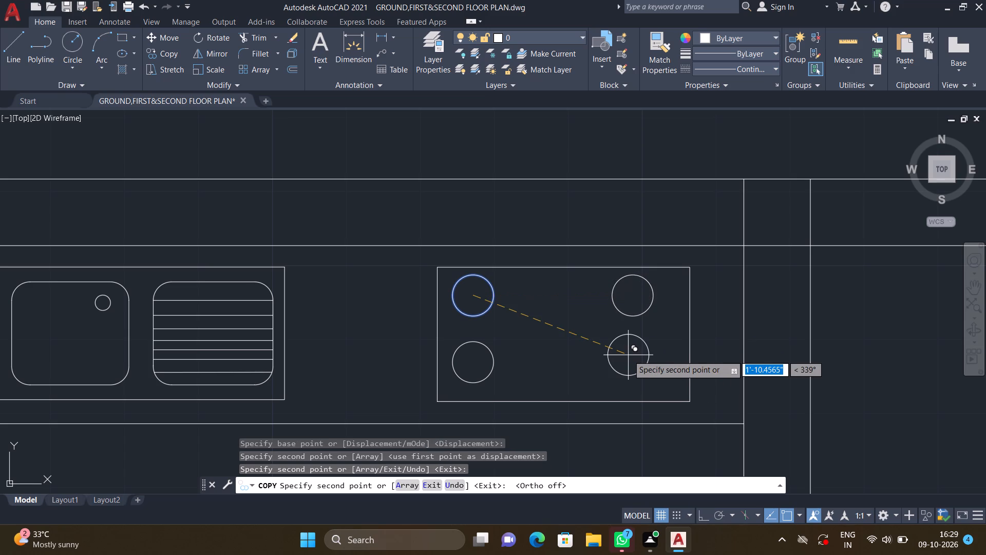
{"action": "double_click", "coordinate": [636, 363]}
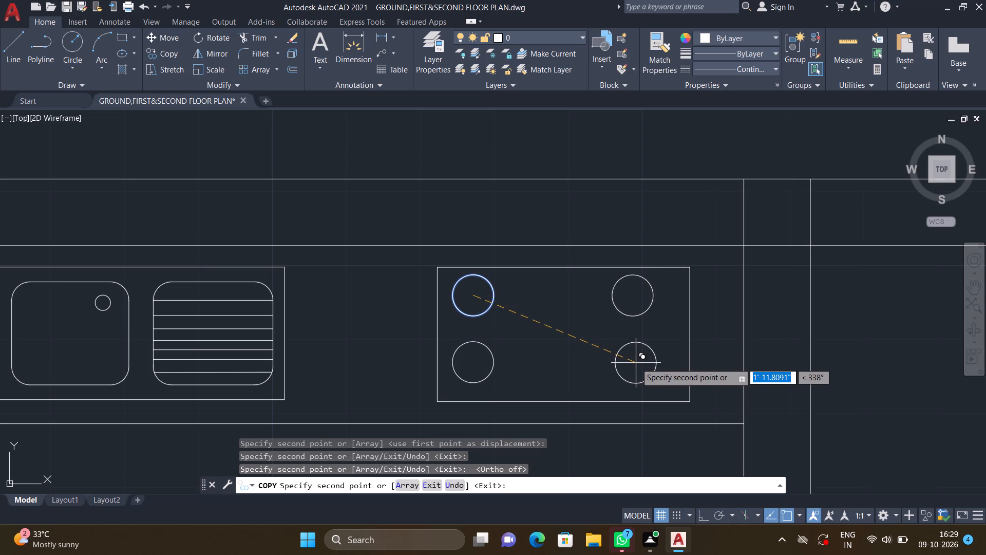
{"action": "key", "text": "Return"}
Move the lower-left burner circle horizontally inward, toward the middle of the cooktop outline.
{"action": "key", "text": "m"}
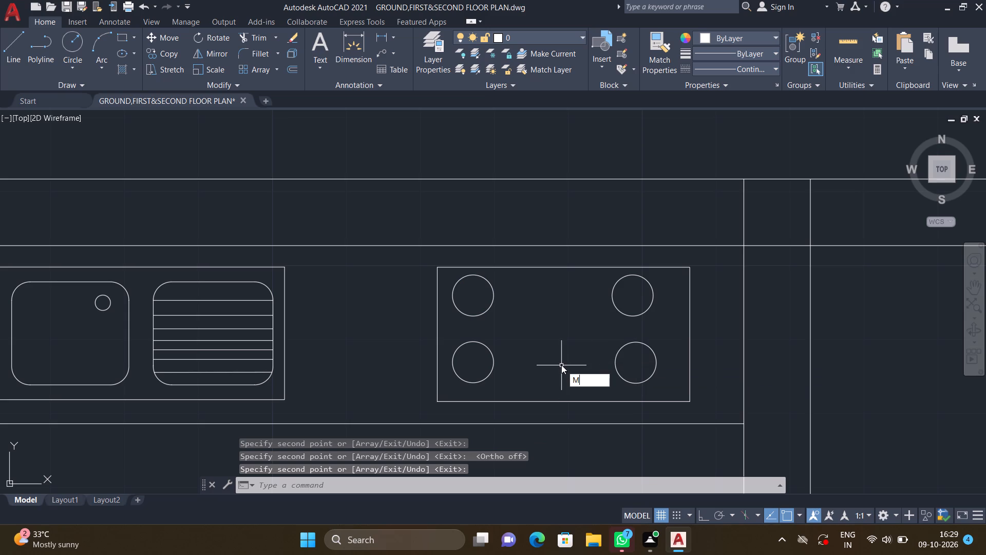
{"action": "key", "text": "Return"}
{"action": "left_click_drag", "start_coordinate": [513, 383], "coordinate": [486, 348]}
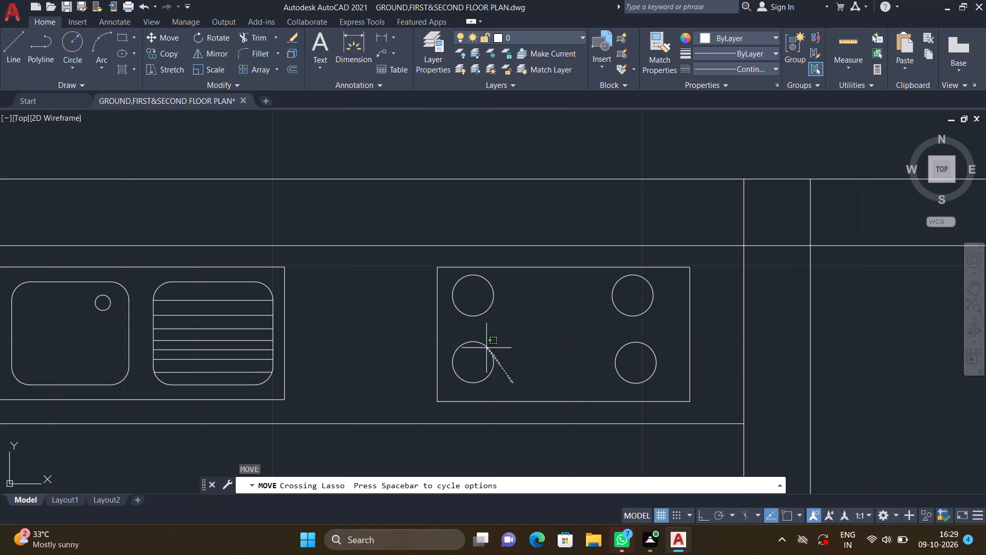
{"action": "left_click_drag", "start_coordinate": [486, 348], "coordinate": [483, 347]}
{"action": "left_click", "coordinate": [482, 346]}
{"action": "key", "text": "Return"}
{"action": "scroll", "coordinate": [472, 364], "scroll_direction": "up", "scroll_amount": 1}
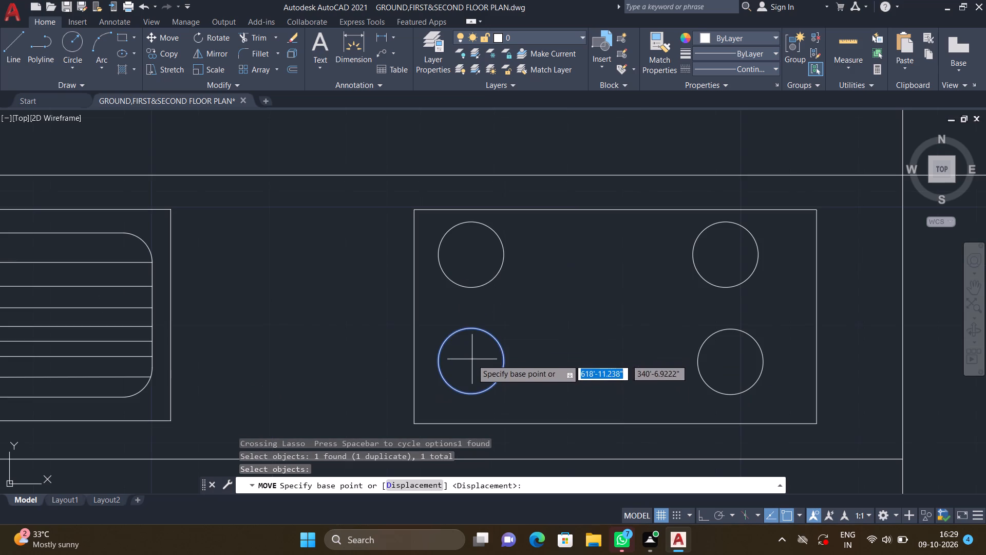
{"action": "left_click", "coordinate": [472, 330]}
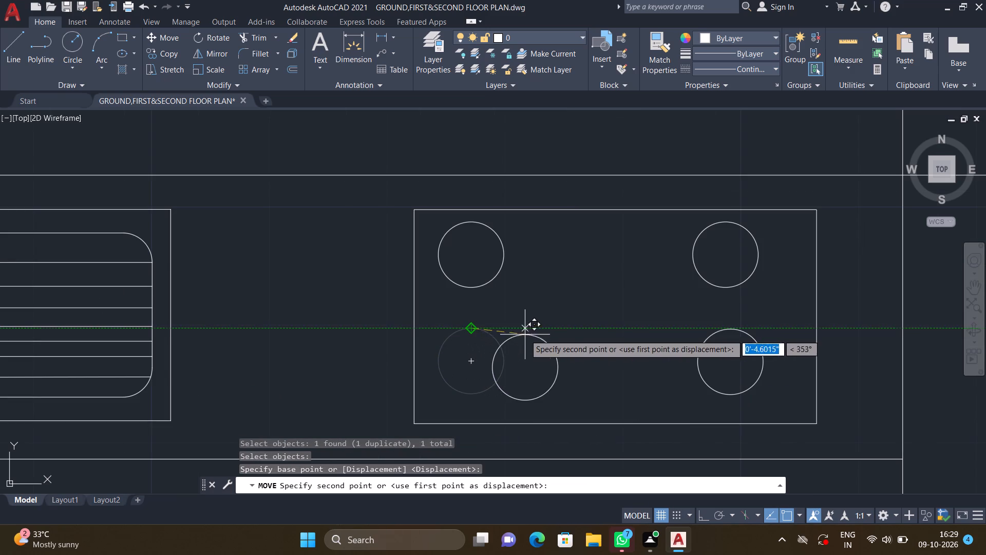
{"action": "double_click", "coordinate": [536, 331]}
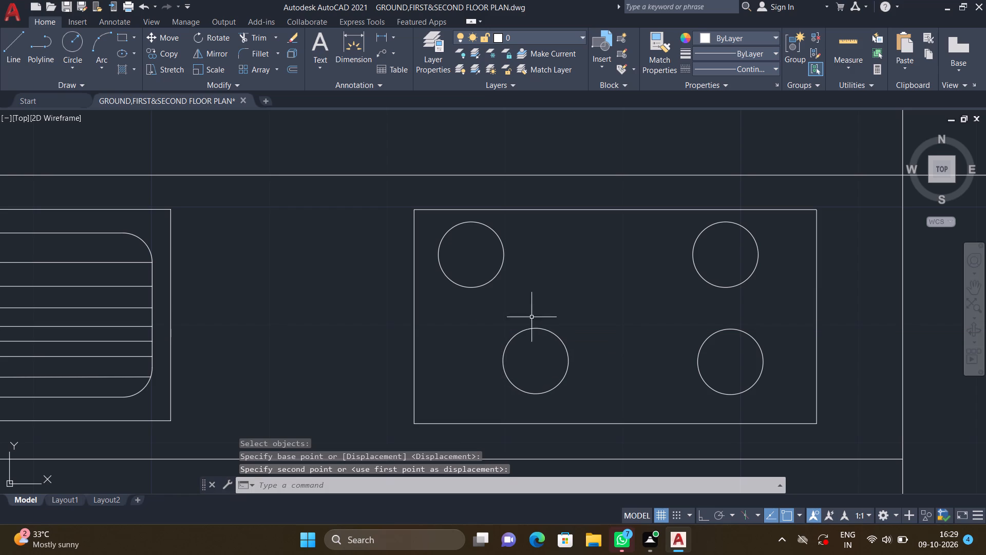
Move the upper-left burner circle horizontally inward so it sits directly above the lower-left burner.
{"action": "key", "text": "m"}
{"action": "key", "text": "Return"}
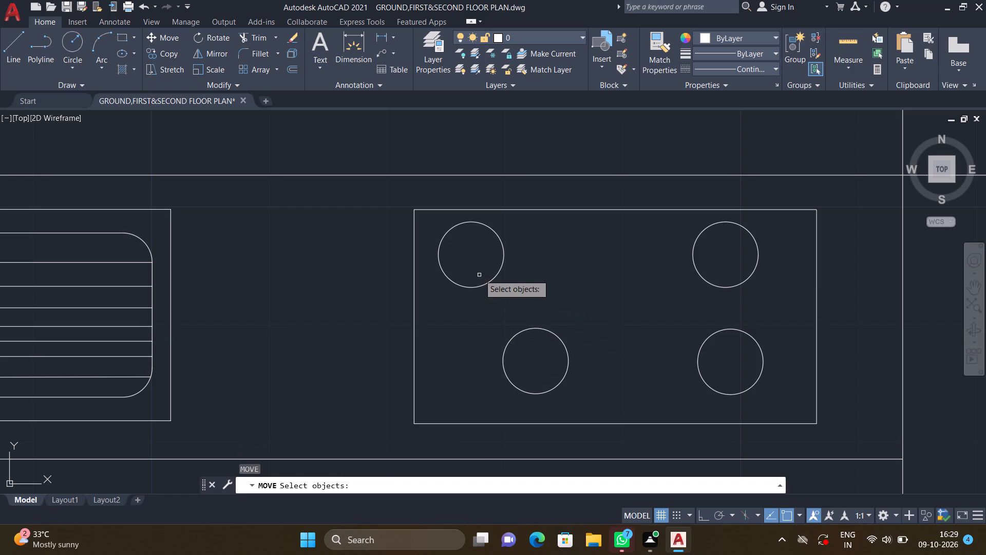
{"action": "left_click", "coordinate": [488, 281]}
{"action": "key", "text": "Return"}
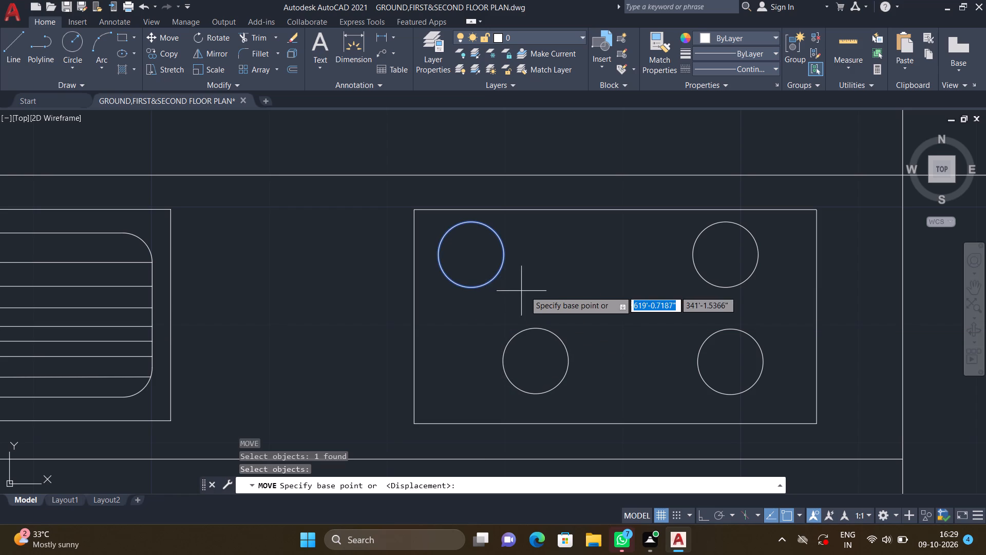
{"action": "left_click", "coordinate": [472, 253]}
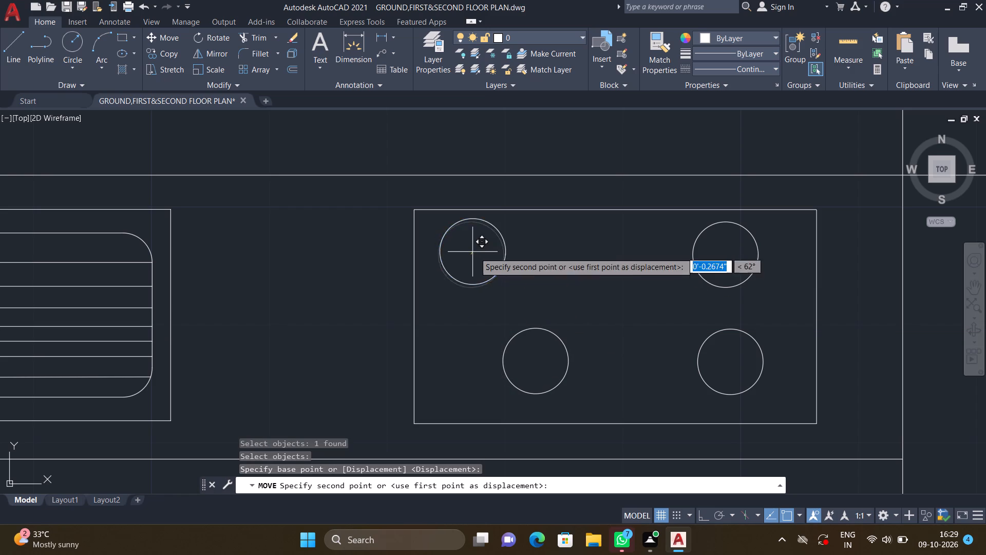
{"action": "left_click", "coordinate": [537, 254]}
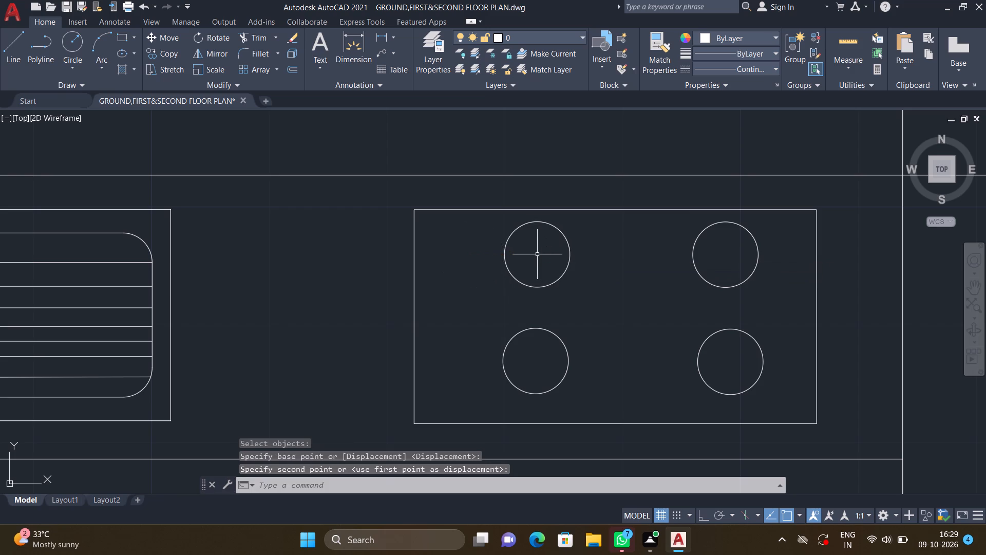
Move the upper-right burner circle horizontally inward, toward the middle of the cooktop outline.
{"action": "scroll", "coordinate": [578, 271], "scroll_direction": "down", "scroll_amount": 1}
{"action": "middle_click_drag", "start_coordinate": [579, 280], "coordinate": [539, 270]}
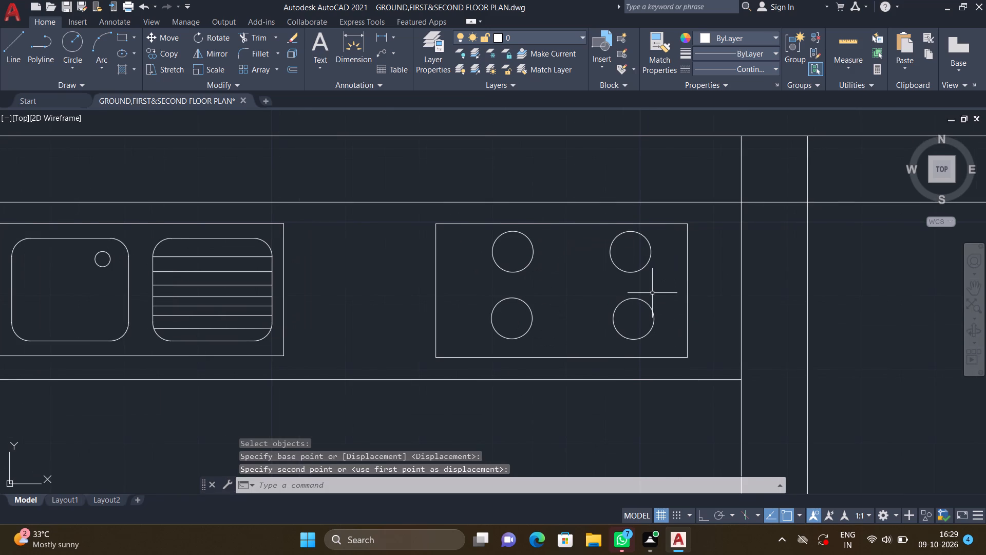
{"action": "key", "text": "m"}
{"action": "key", "text": "Return"}
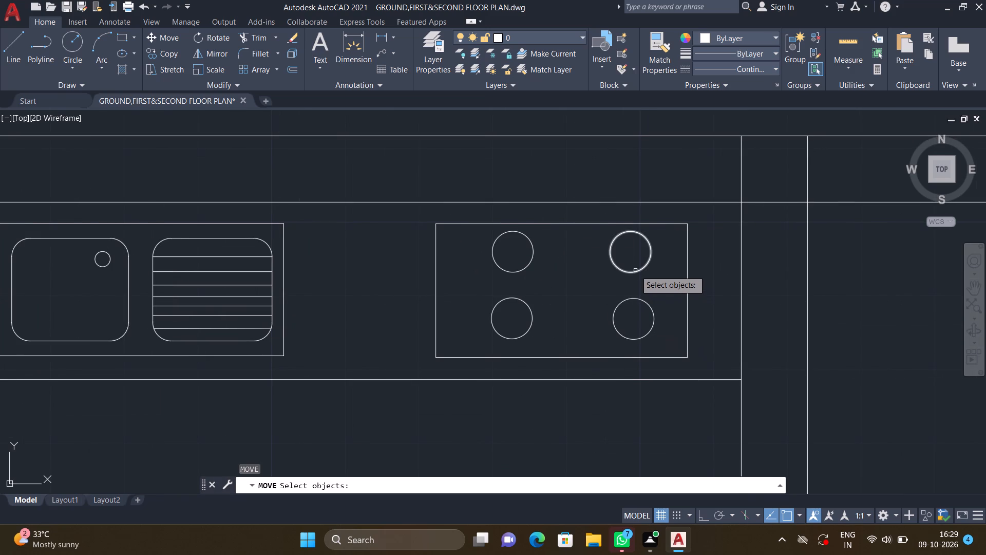
{"action": "left_click", "coordinate": [635, 270]}
{"action": "key", "text": "Return"}
{"action": "scroll", "coordinate": [627, 263], "scroll_direction": "up", "scroll_amount": 1}
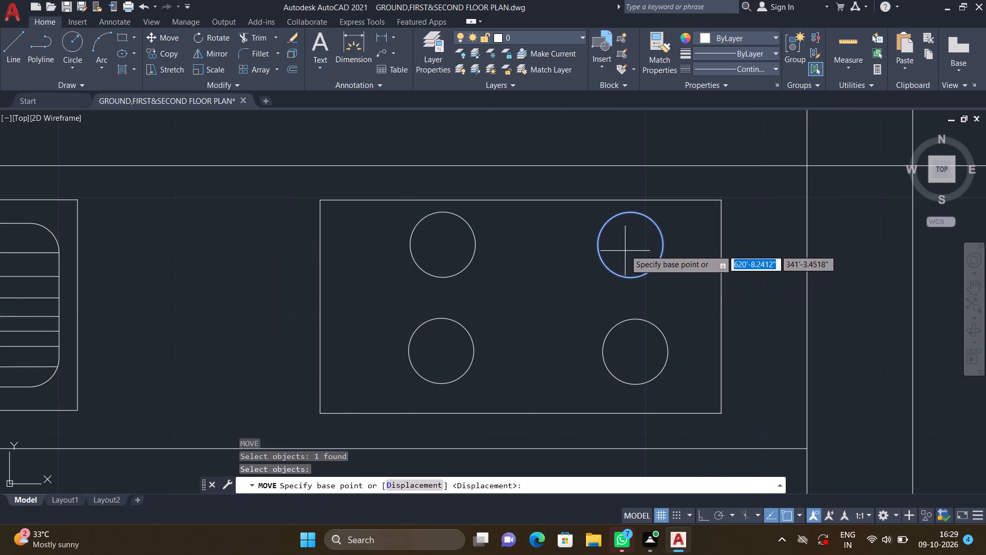
{"action": "left_click", "coordinate": [630, 213]}
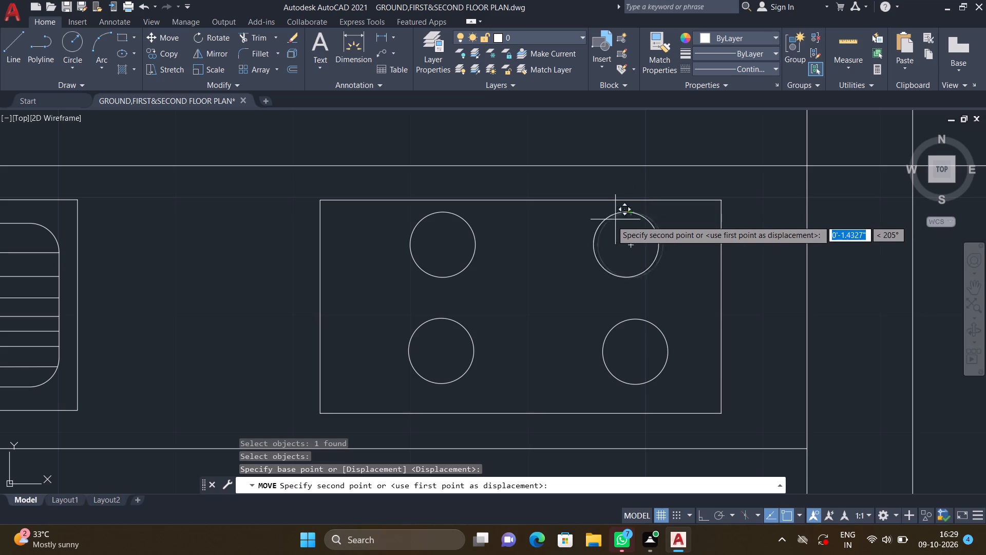
{"action": "left_click", "coordinate": [595, 217]}
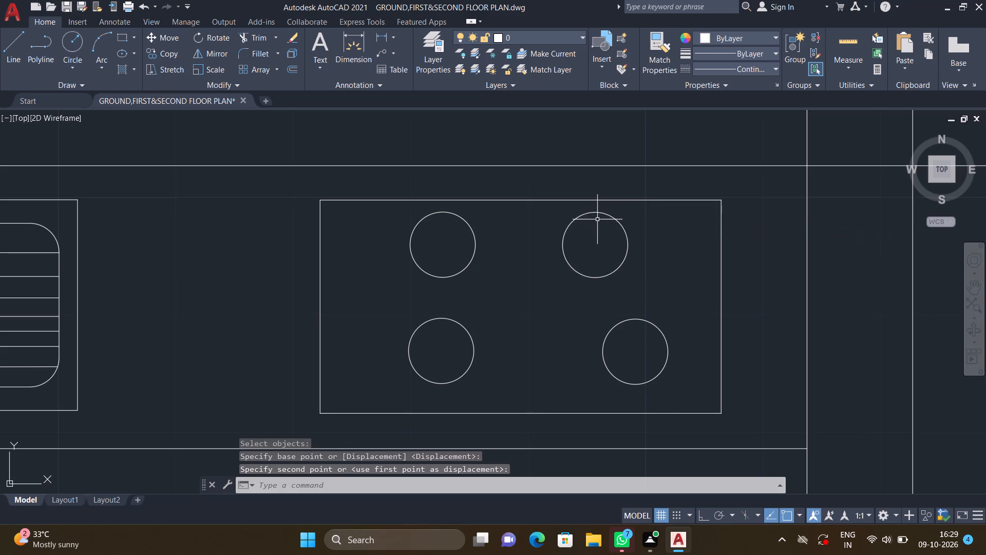
Move the lower-right burner circle inward so it sits directly below the upper-right burner.
{"action": "key", "text": "m"}
{"action": "key", "text": "Return"}
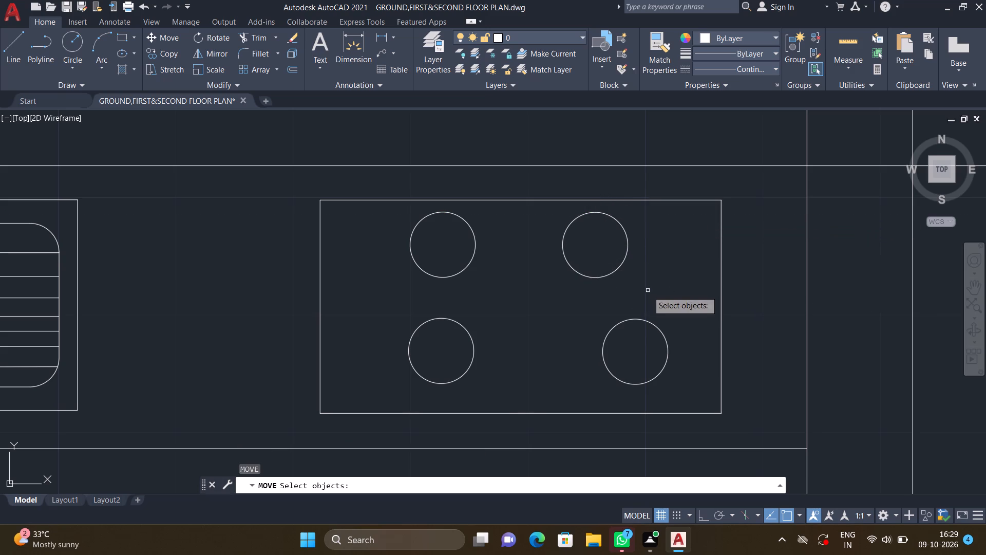
{"action": "left_click", "coordinate": [641, 318]}
{"action": "key", "text": "Return"}
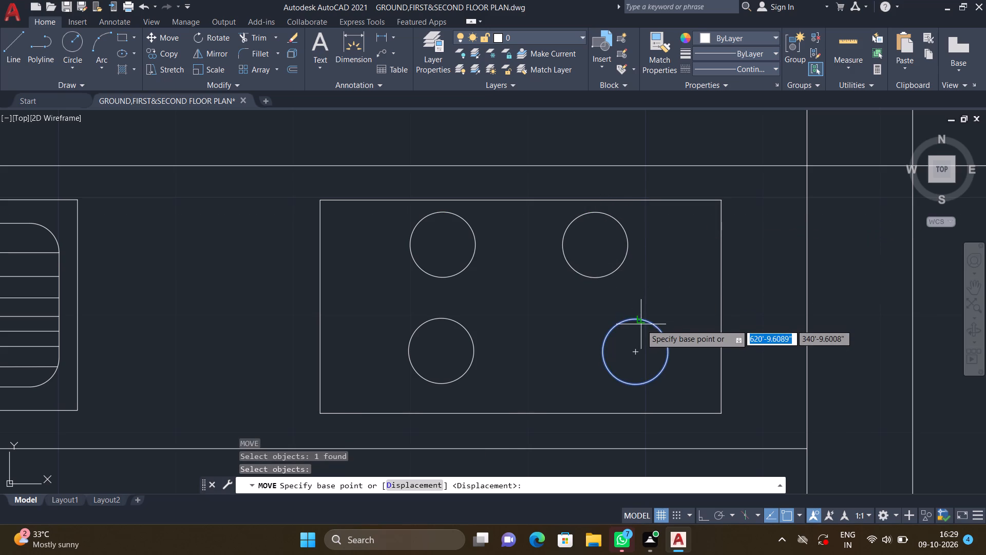
{"action": "left_click", "coordinate": [635, 318]}
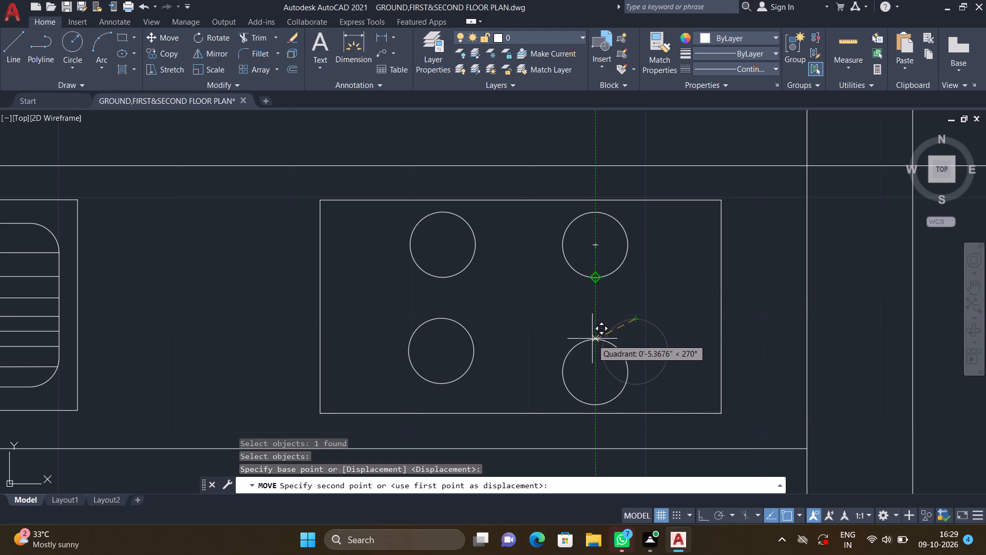
{"action": "left_click", "coordinate": [593, 327]}
Move the lower-right burner circle up about 0.8" to line up with the lower-left burner.
{"action": "scroll", "coordinate": [539, 335], "scroll_direction": "down", "scroll_amount": 1}
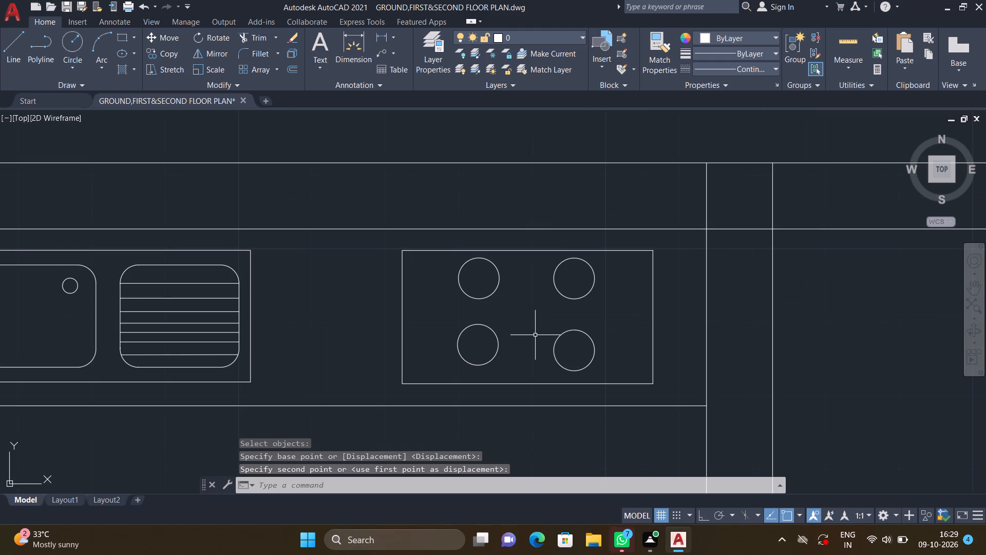
{"action": "scroll", "coordinate": [577, 349], "scroll_direction": "up", "scroll_amount": 1}
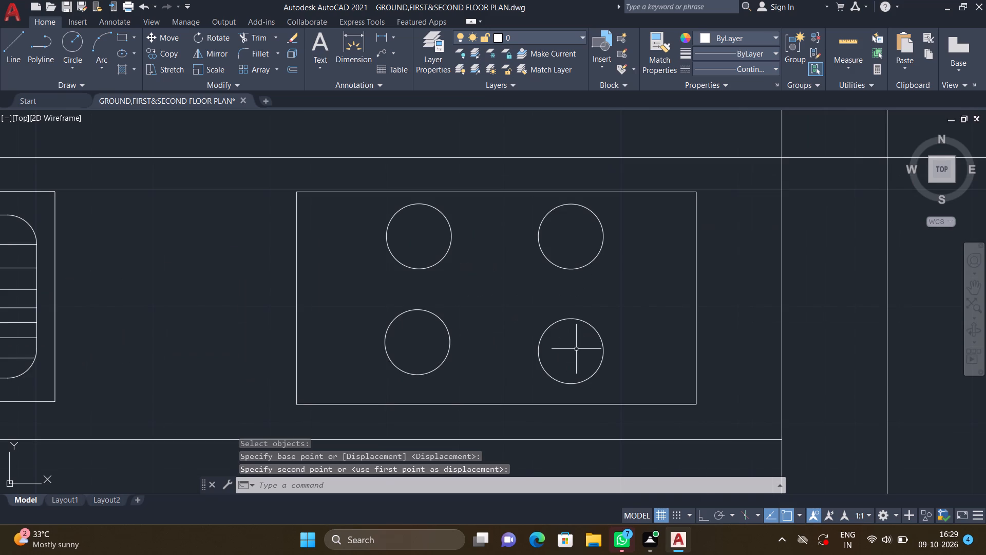
{"action": "key", "text": "m"}
{"action": "key", "text": "Return"}
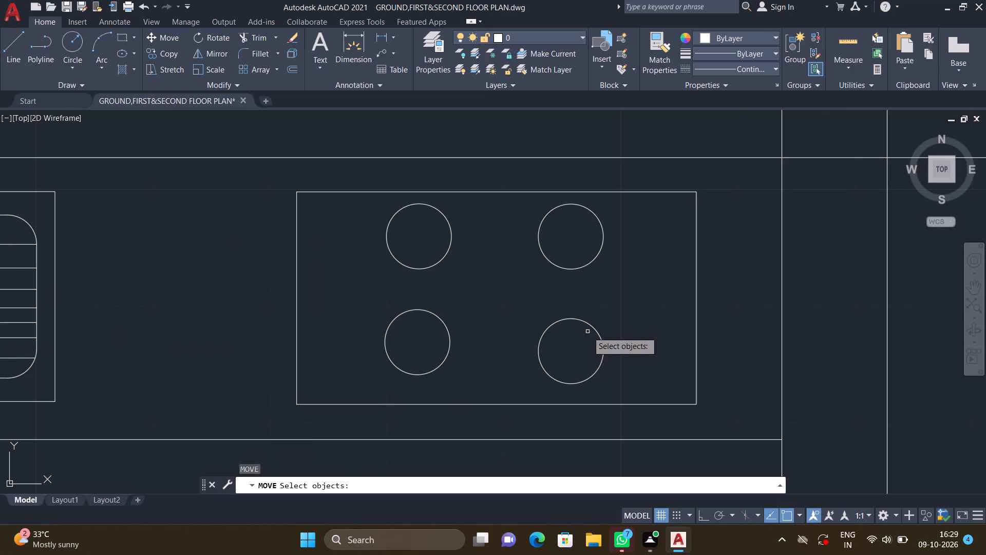
{"action": "left_click", "coordinate": [589, 325]}
{"action": "key", "text": "Return"}
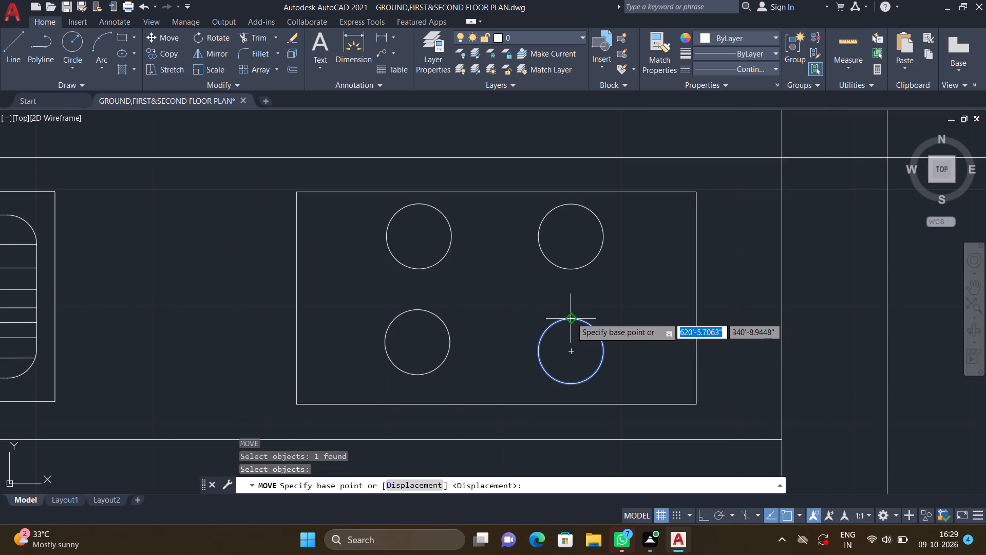
{"action": "left_click", "coordinate": [572, 318]}
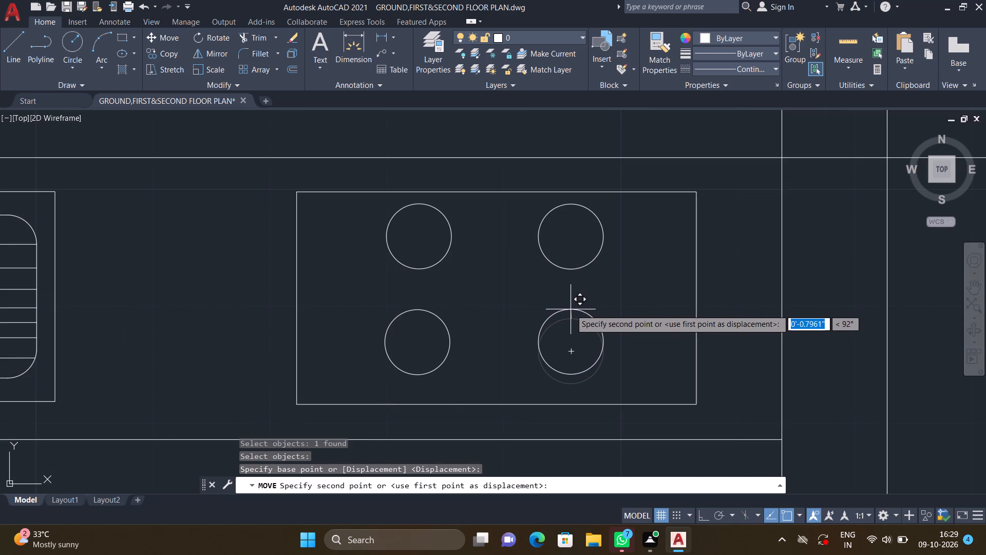
{"action": "left_click", "coordinate": [571, 309]}
Draw a small knob circle between the lower-right burner and the bottom edge of the cooktop outline.
{"action": "scroll", "coordinate": [515, 317], "scroll_direction": "down", "scroll_amount": 1}
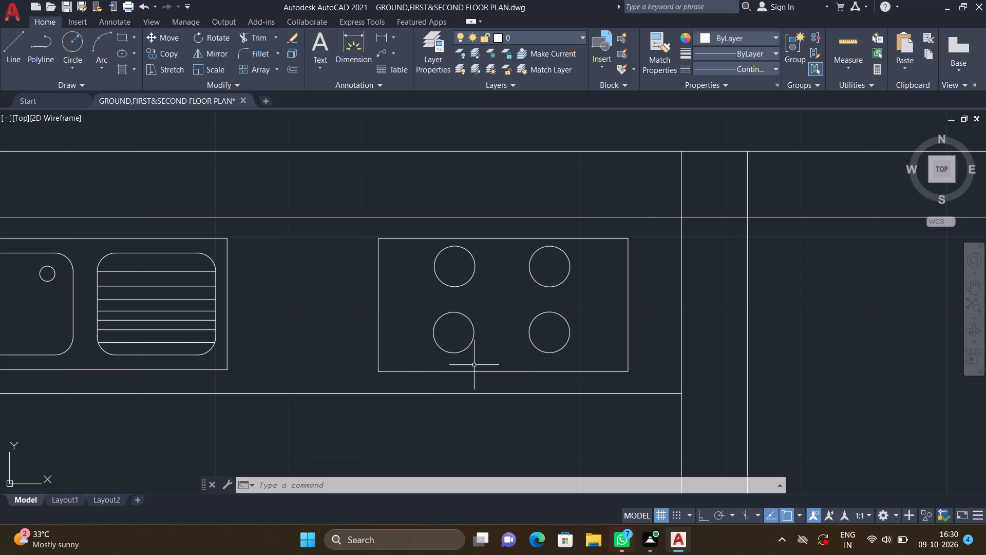
{"action": "scroll", "coordinate": [472, 363], "scroll_direction": "up", "scroll_amount": 1}
{"action": "key", "text": "c"}
{"action": "key", "text": "Return"}
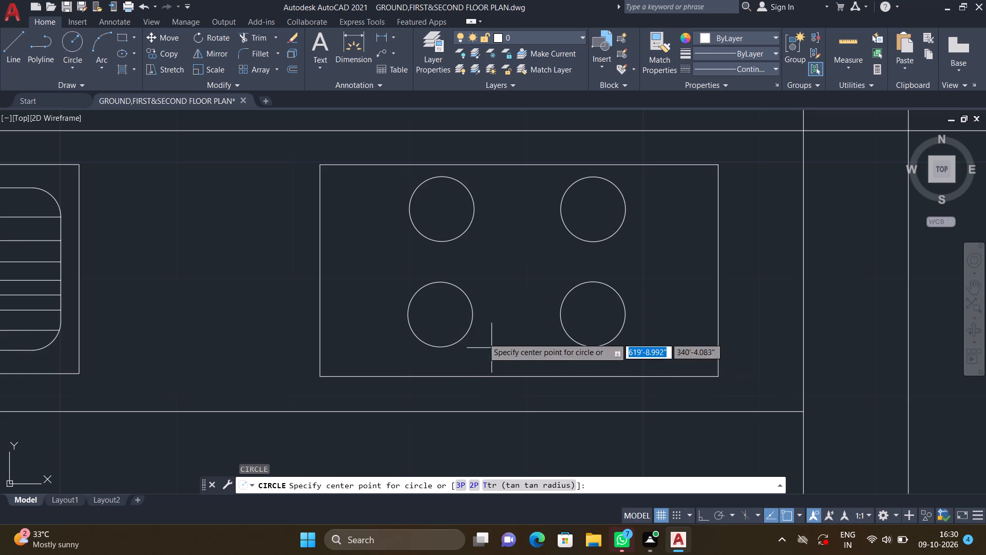
{"action": "middle_click_drag", "start_coordinate": [521, 361], "coordinate": [442, 312]}
{"action": "scroll", "coordinate": [508, 318], "scroll_direction": "up", "scroll_amount": 2}
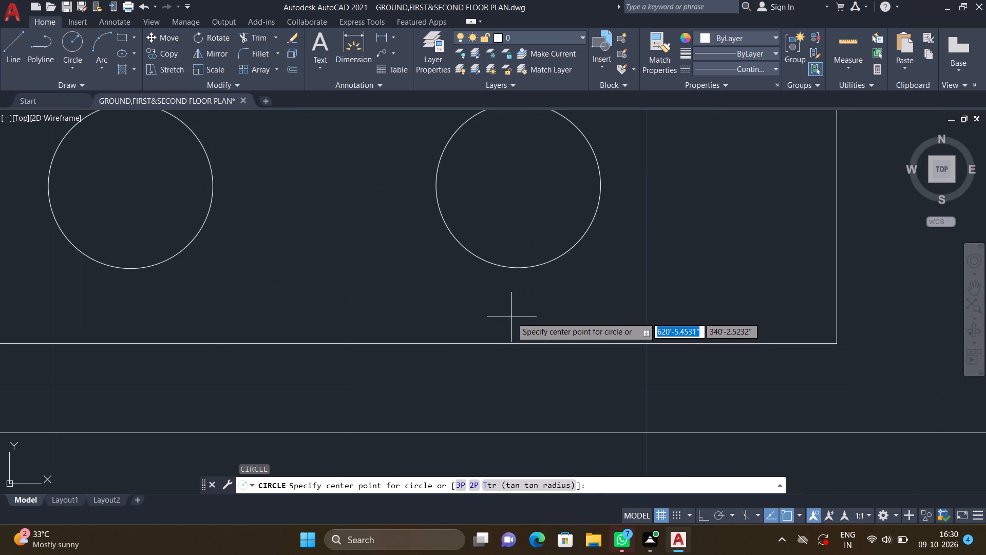
{"action": "left_click", "coordinate": [511, 317]}
{"action": "left_click", "coordinate": [521, 322]}
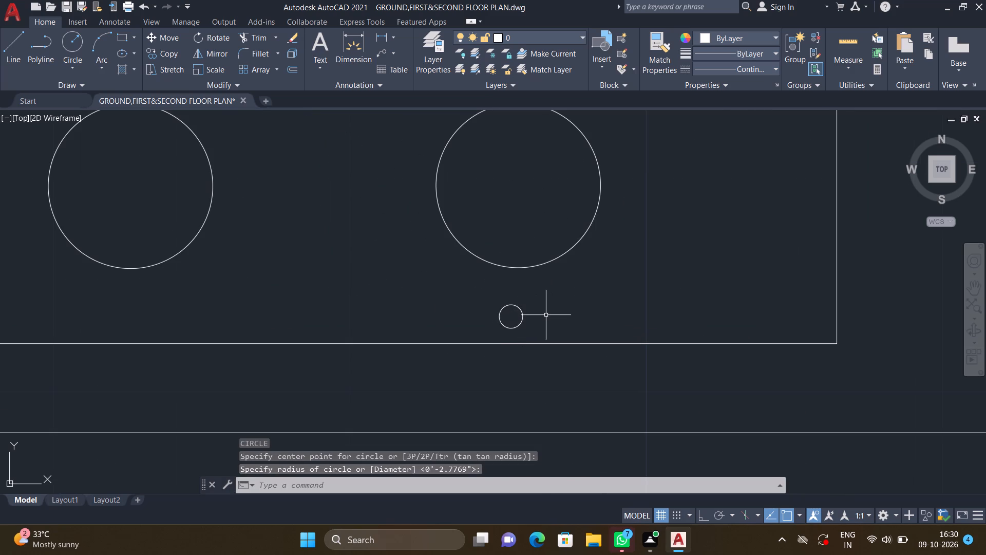
Copy the small knob circle four times in a row toward the cooktop's right edge, spaced about 1.2" apart.
{"action": "key", "text": "c"}
{"action": "key", "text": "o"}
{"action": "key", "text": "Return"}
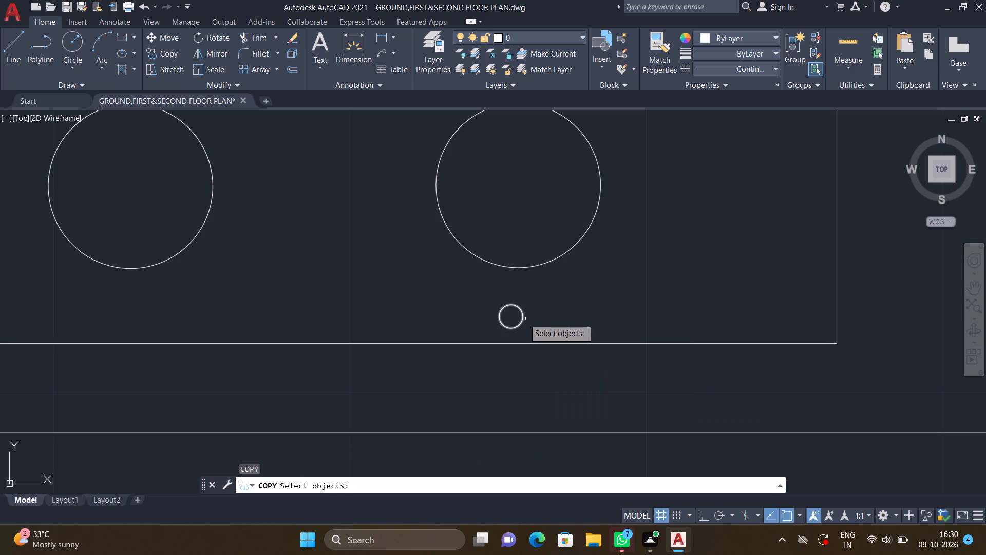
{"action": "left_click", "coordinate": [524, 319]}
{"action": "key", "text": "Return"}
{"action": "scroll", "coordinate": [501, 318], "scroll_direction": "up", "scroll_amount": 2}
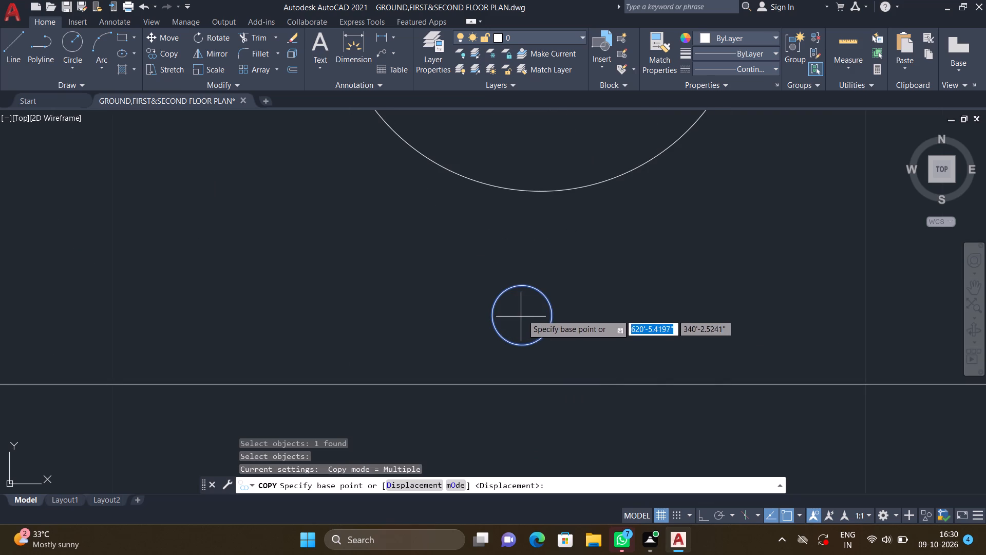
{"action": "double_click", "coordinate": [522, 314]}
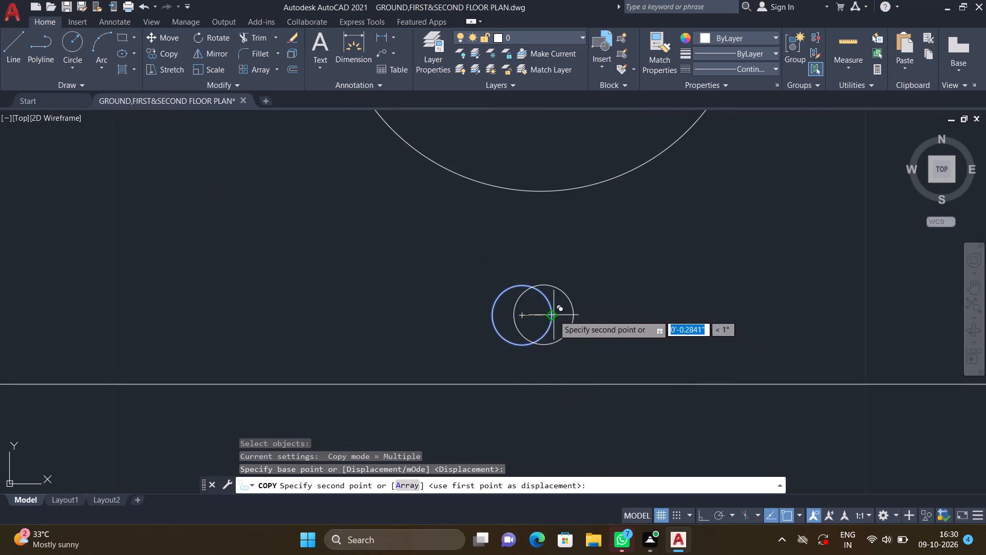
{"action": "left_click", "coordinate": [621, 320]}
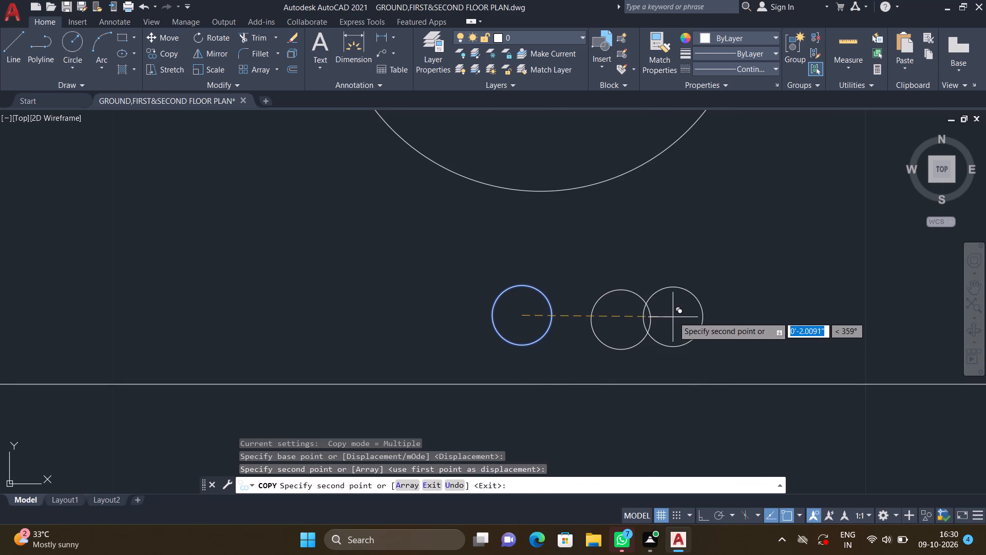
{"action": "left_click", "coordinate": [716, 317]}
{"action": "scroll", "coordinate": [818, 302], "scroll_direction": "down", "scroll_amount": 1}
{"action": "middle_click_drag", "start_coordinate": [796, 306], "coordinate": [714, 289]}
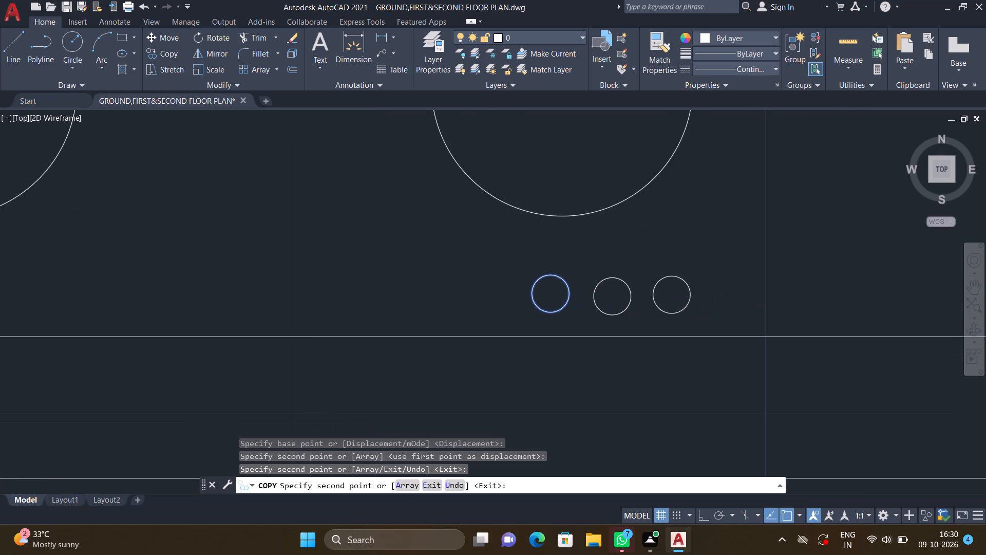
{"action": "scroll", "coordinate": [726, 294], "scroll_direction": "up", "scroll_amount": 1}
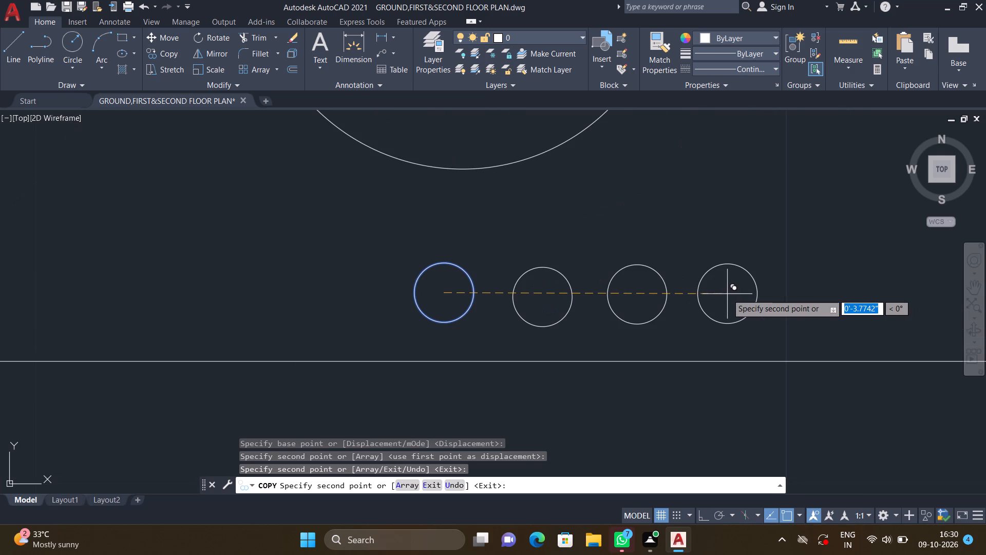
{"action": "left_click", "coordinate": [727, 294]}
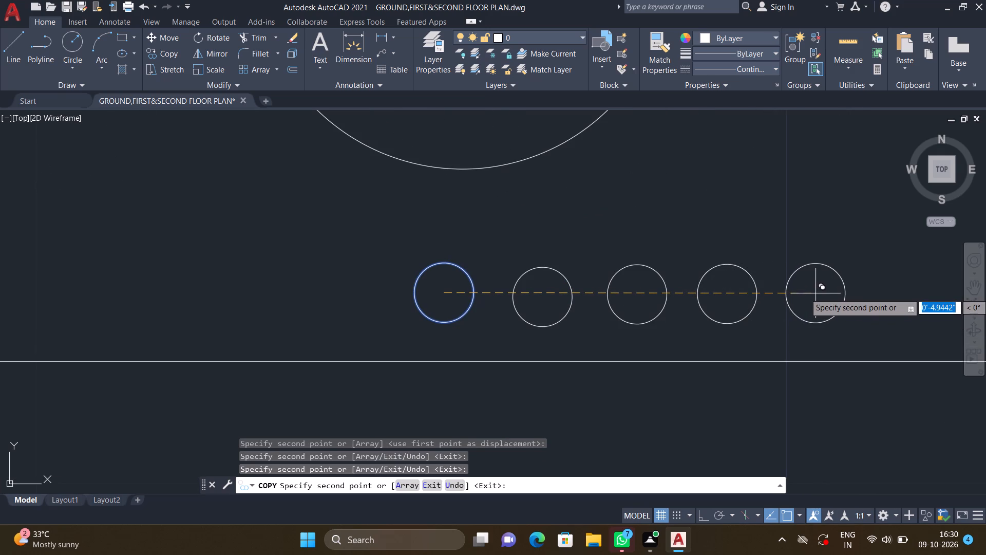
{"action": "left_click", "coordinate": [815, 293]}
{"action": "key", "text": "Return"}
With ortho on, draw vertical and horizontal diameter lines across the upper-left burner circle, forming a cross between its quadrants.
{"action": "scroll", "coordinate": [652, 355], "scroll_direction": "down", "scroll_amount": 2}
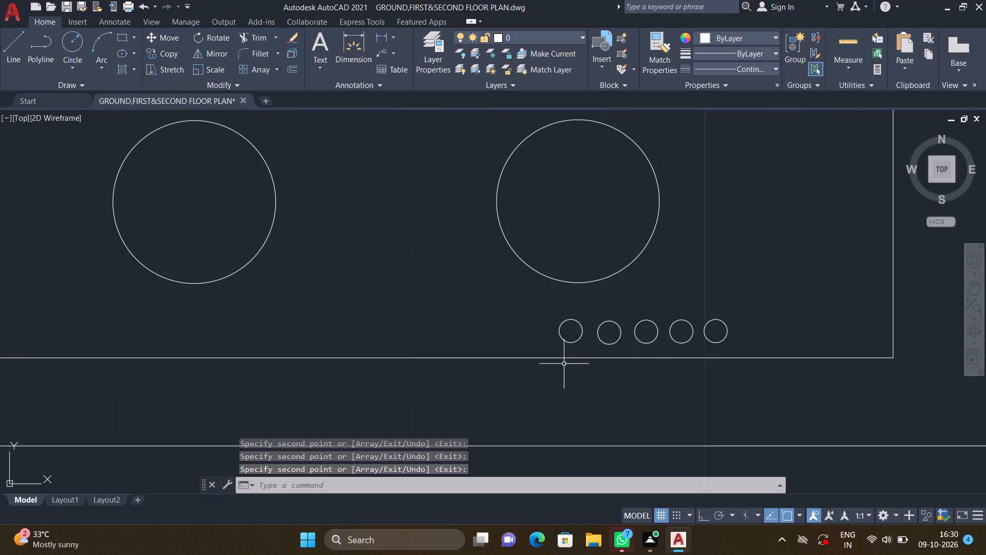
{"action": "scroll", "coordinate": [504, 280], "scroll_direction": "down", "scroll_amount": 2}
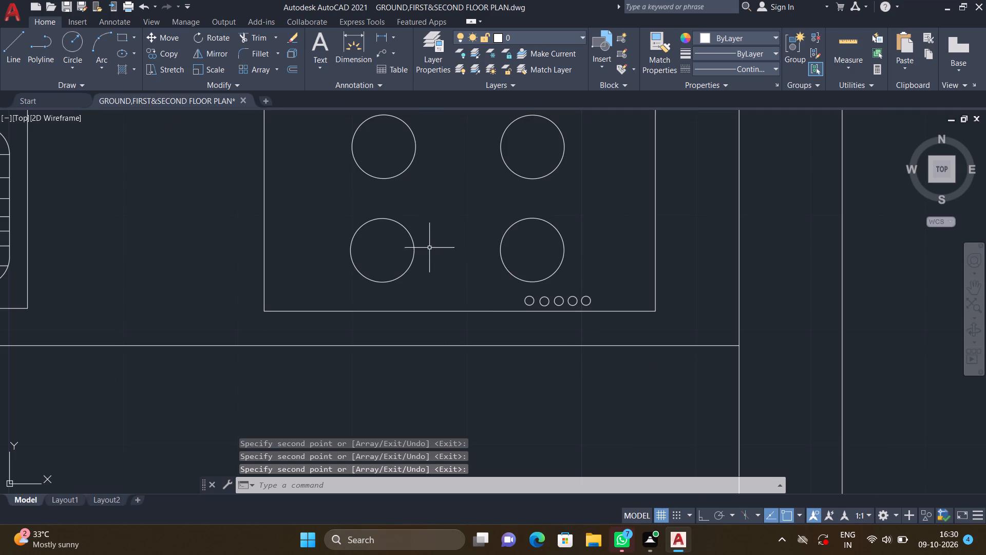
{"action": "middle_click_drag", "start_coordinate": [428, 231], "coordinate": [532, 293]}
{"action": "middle_click_drag", "start_coordinate": [480, 199], "coordinate": [525, 231]}
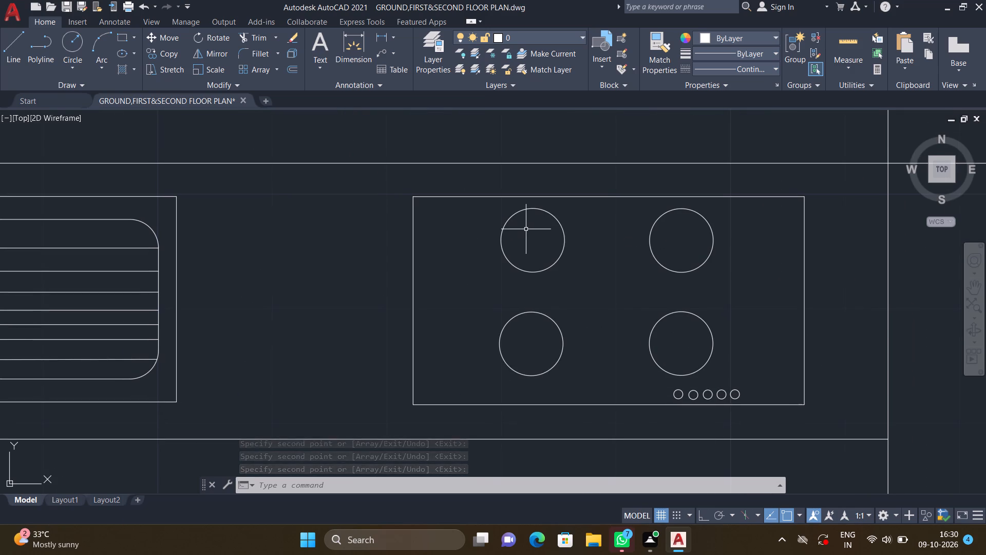
{"action": "key", "text": "l"}
{"action": "key", "text": "Return"}
{"action": "scroll", "coordinate": [528, 215], "scroll_direction": "up", "scroll_amount": 2}
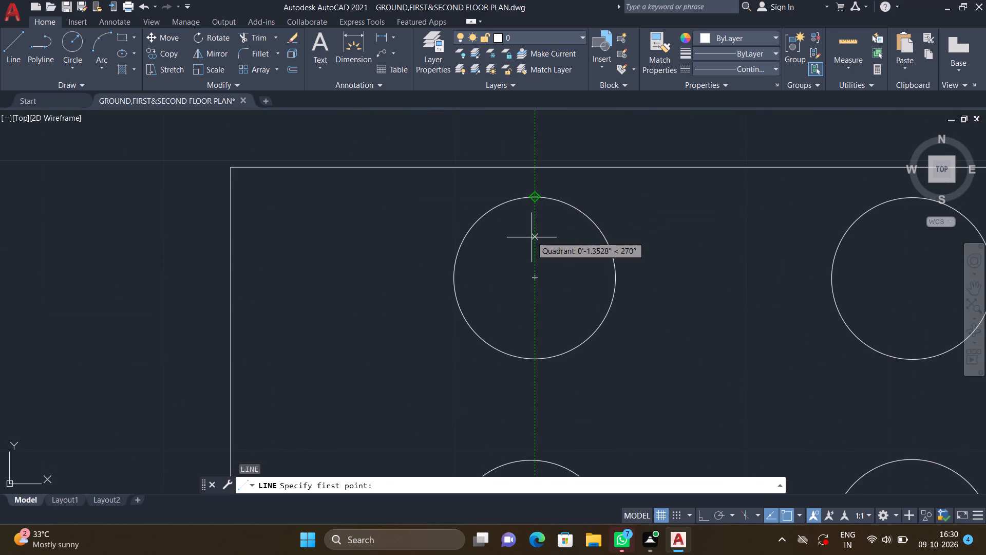
{"action": "left_click", "coordinate": [533, 197]}
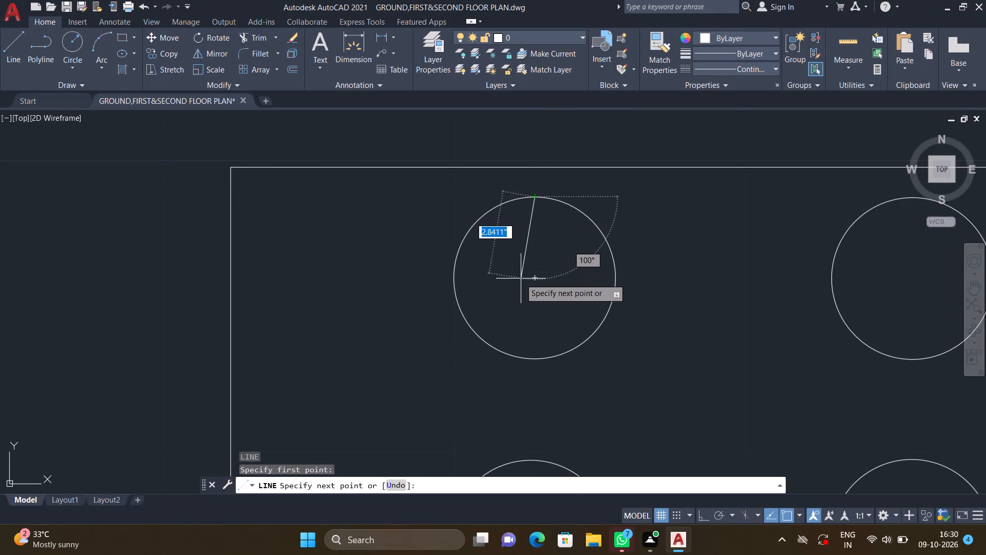
{"action": "key", "text": "F8"}
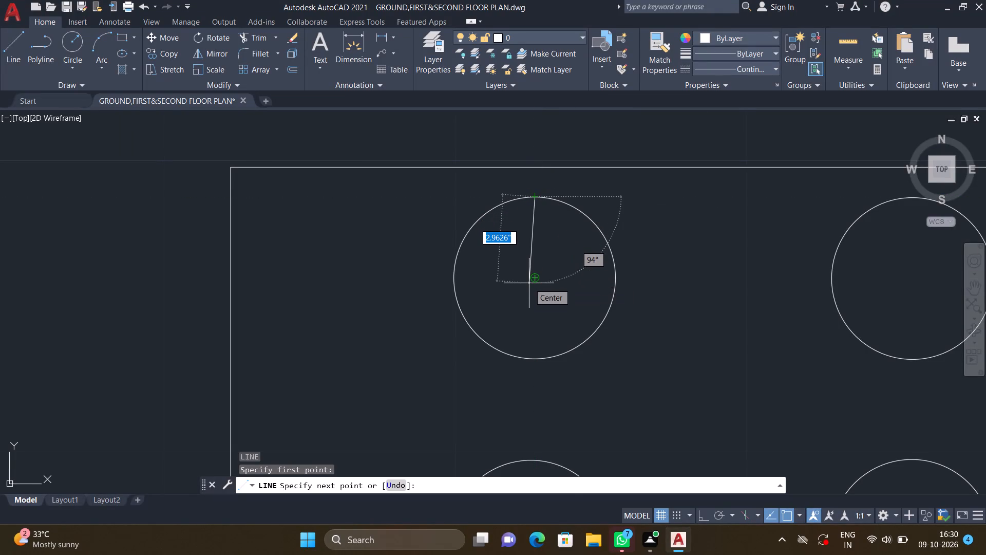
{"action": "left_click", "coordinate": [534, 361]}
{"action": "key", "text": "Return"}
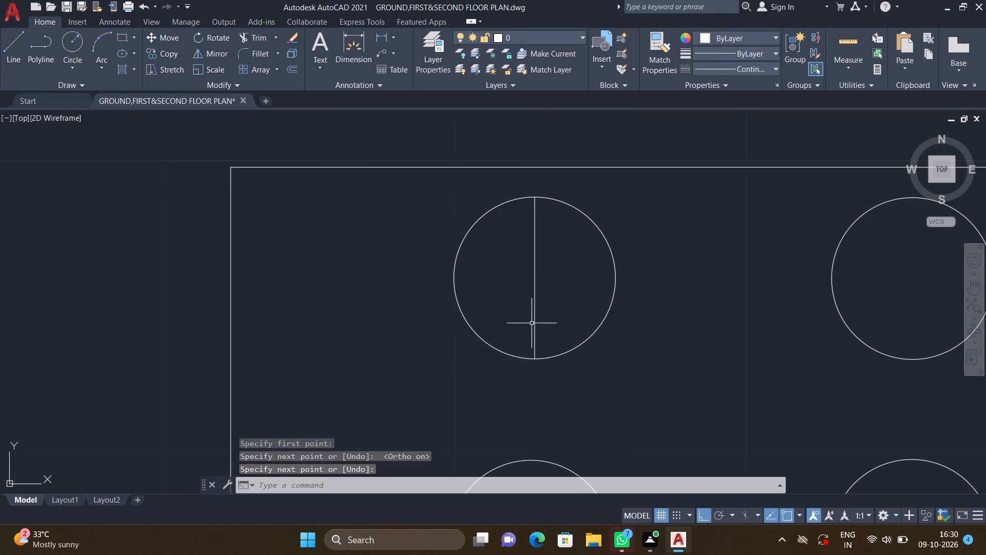
{"action": "key", "text": "l"}
{"action": "key", "text": "Return"}
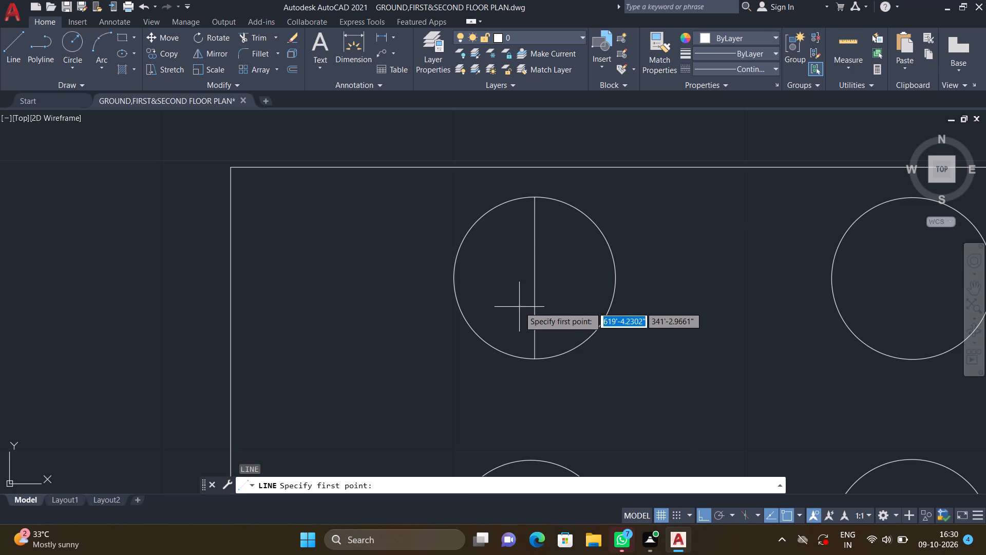
{"action": "double_click", "coordinate": [452, 278]}
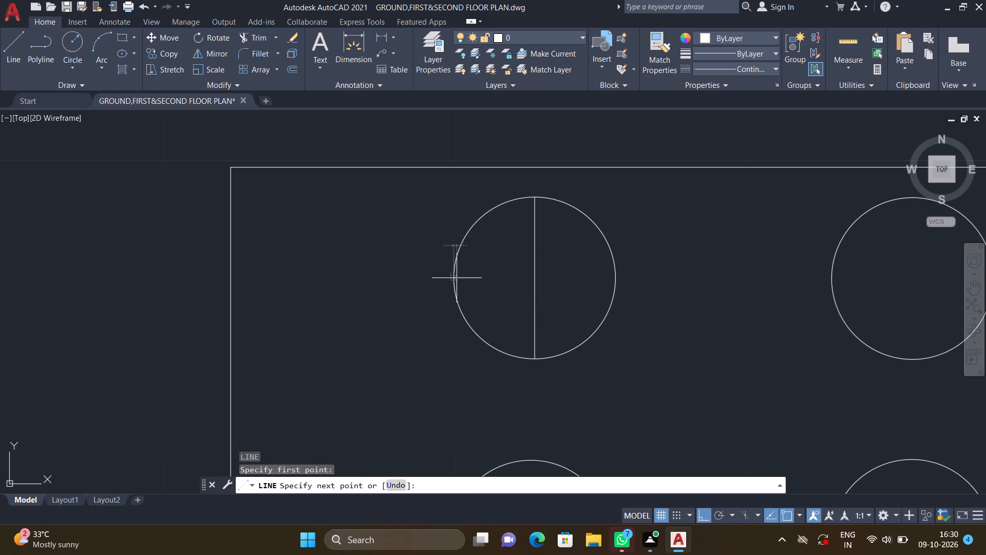
{"action": "scroll", "coordinate": [582, 283], "scroll_direction": "up", "scroll_amount": 2}
{"action": "left_click", "coordinate": [658, 269]}
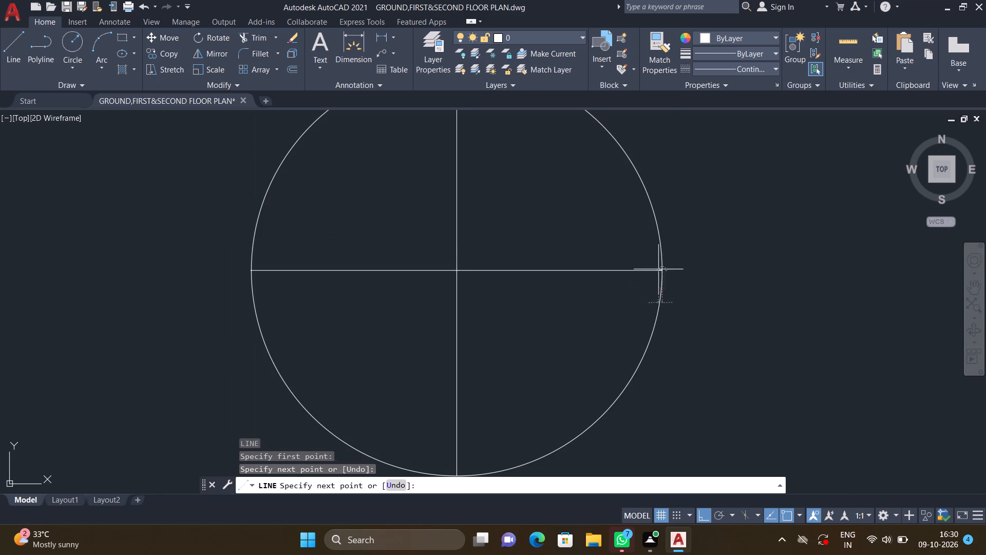
{"action": "key", "text": "Return"}
Draw vertical and horizontal diameter lines across the upper-right burner circle, forming a cross between its quadrants.
{"action": "scroll", "coordinate": [634, 310], "scroll_direction": "down", "scroll_amount": 2}
{"action": "middle_click_drag", "start_coordinate": [627, 334], "coordinate": [532, 268]}
{"action": "scroll", "coordinate": [537, 276], "scroll_direction": "down", "scroll_amount": 2}
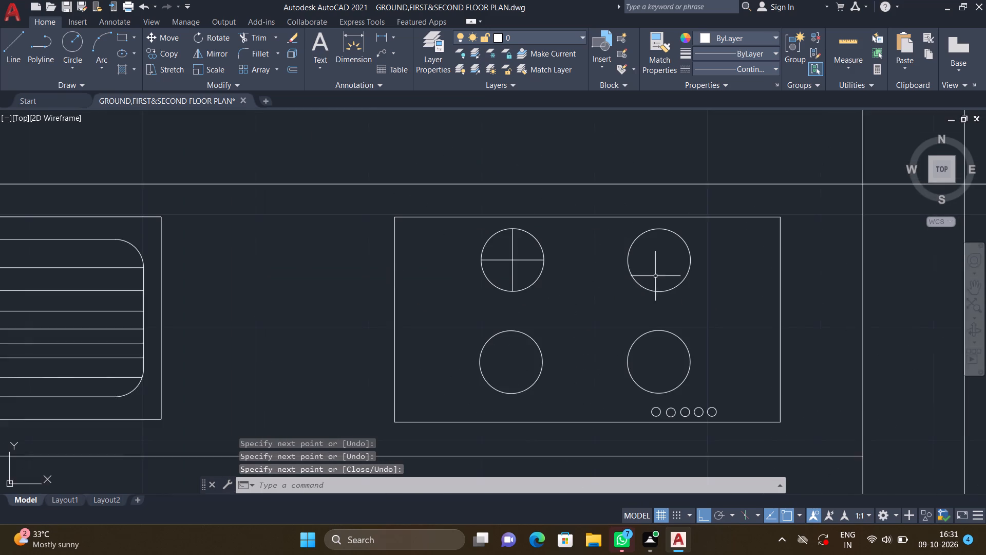
{"action": "middle_click_drag", "start_coordinate": [644, 273], "coordinate": [543, 272]}
{"action": "key", "text": "l"}
{"action": "key", "text": "Return"}
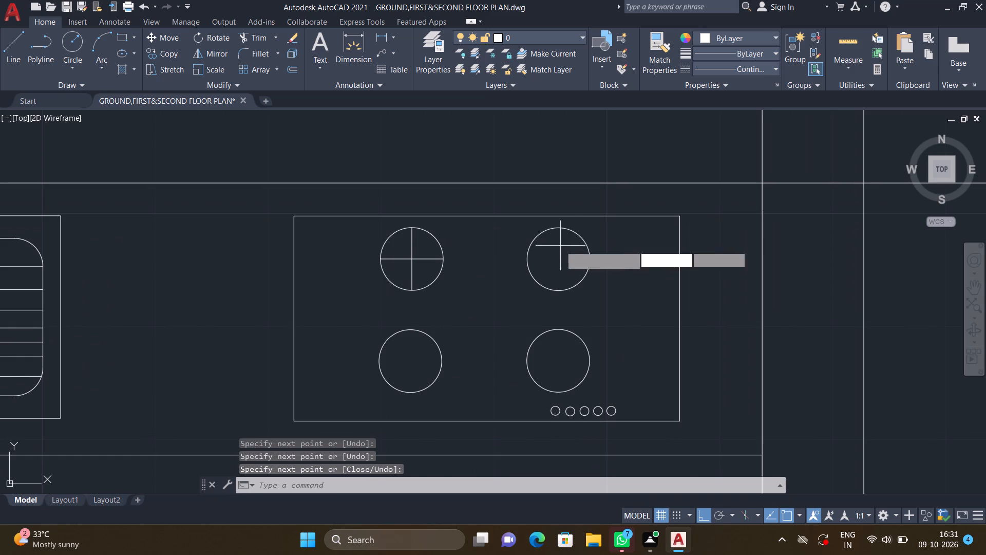
{"action": "scroll", "coordinate": [555, 228], "scroll_direction": "up", "scroll_amount": 2}
{"action": "left_click", "coordinate": [560, 226]}
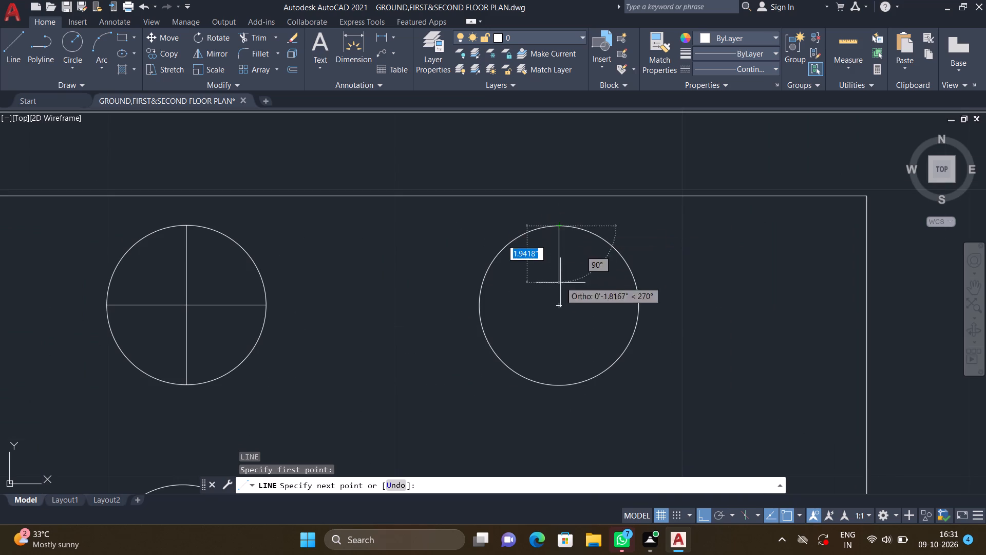
{"action": "left_click", "coordinate": [561, 388]}
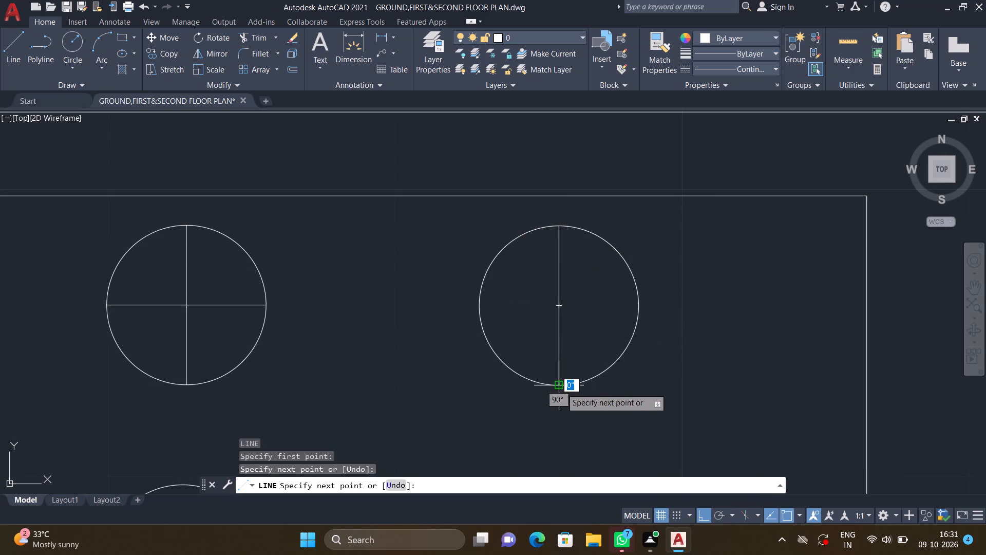
{"action": "key", "text": "Return"}
{"action": "key", "text": "l"}
{"action": "key", "text": "Return"}
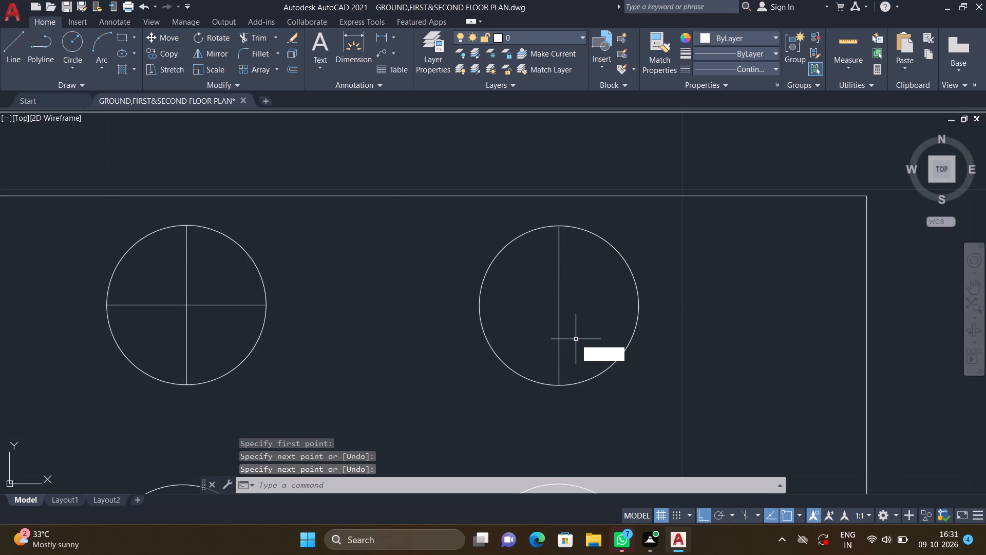
{"action": "double_click", "coordinate": [477, 307]}
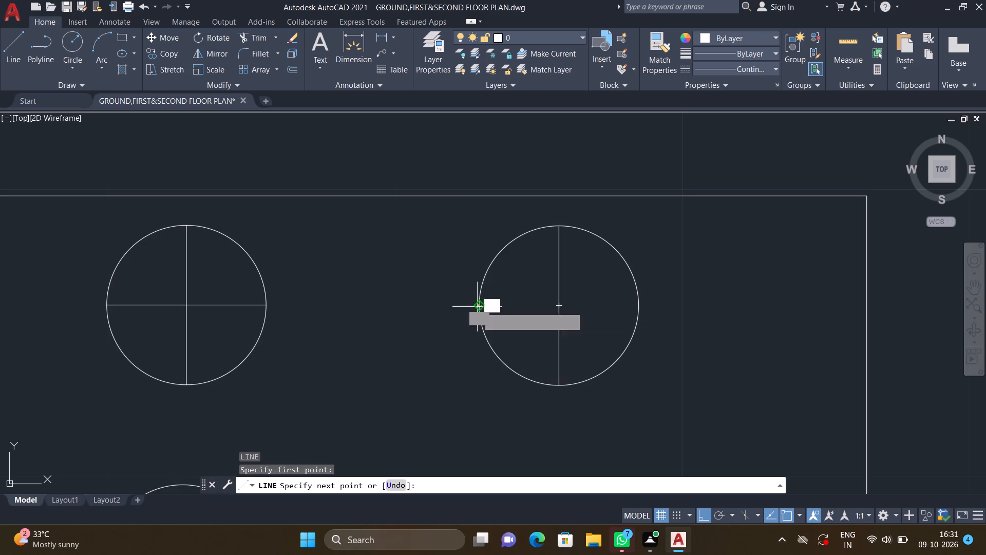
{"action": "double_click", "coordinate": [639, 307]}
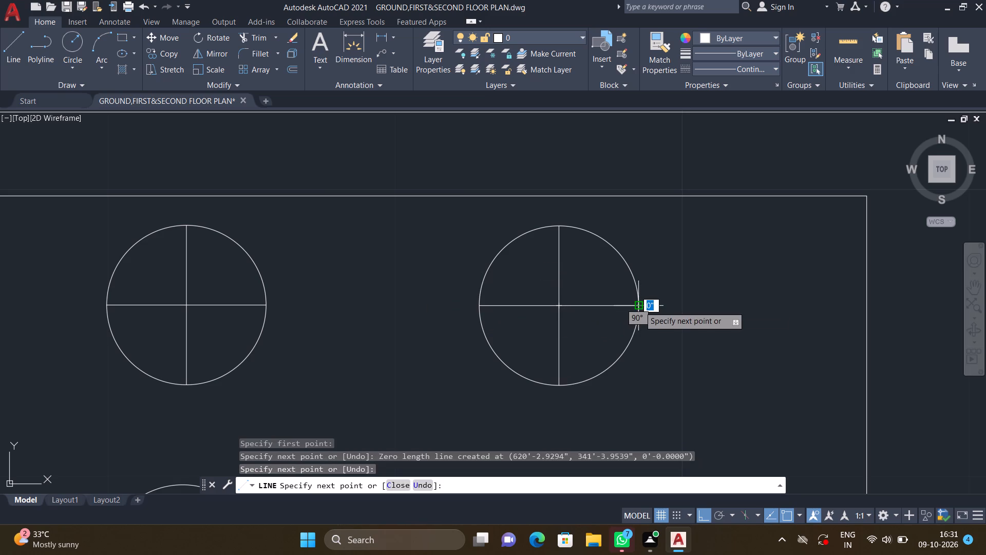
{"action": "key", "text": "Return"}
Draw vertical and horizontal diameter lines across the lower-left burner circle, forming a cross between its quadrants.
{"action": "scroll", "coordinate": [551, 343], "scroll_direction": "down", "scroll_amount": 3}
{"action": "middle_click_drag", "start_coordinate": [468, 373], "coordinate": [494, 320]}
{"action": "scroll", "coordinate": [472, 347], "scroll_direction": "up", "scroll_amount": 2}
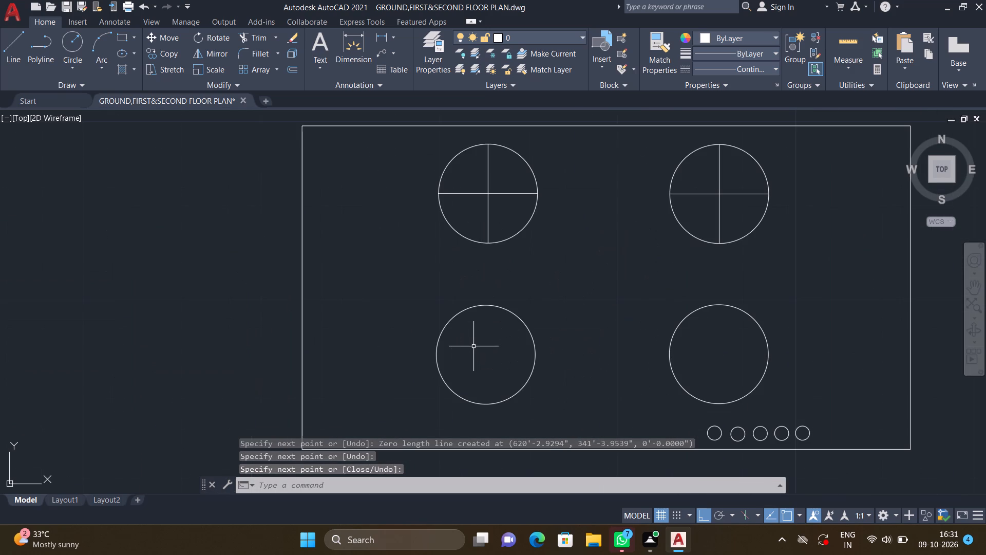
{"action": "key", "text": "l"}
{"action": "key", "text": "Return"}
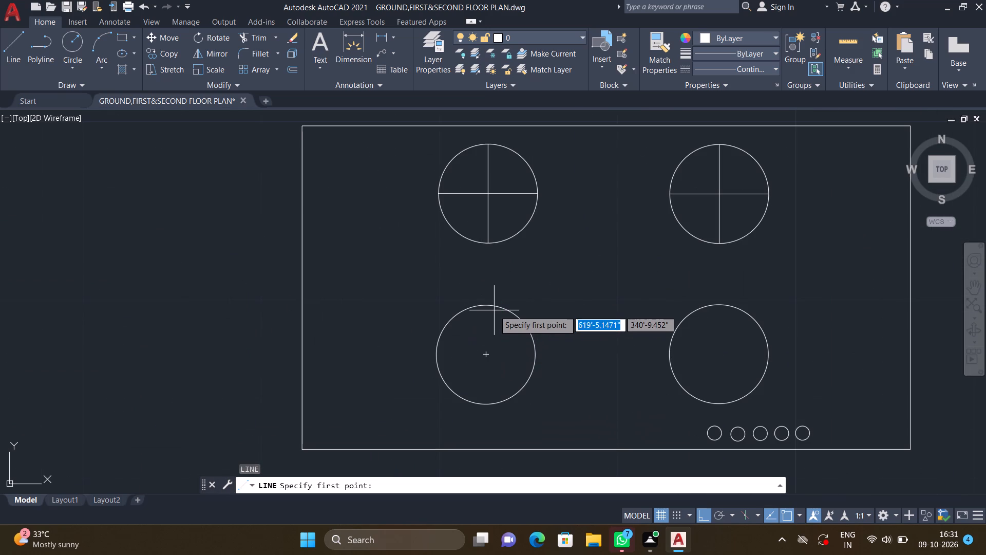
{"action": "left_click", "coordinate": [487, 304]}
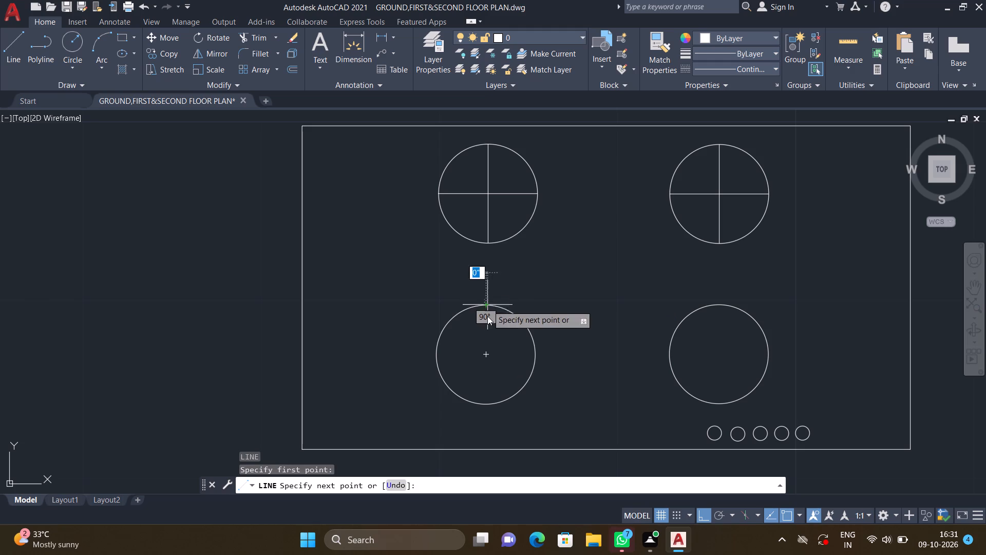
{"action": "middle_click_drag", "start_coordinate": [481, 360], "coordinate": [478, 319]}
{"action": "scroll", "coordinate": [483, 340], "scroll_direction": "up", "scroll_amount": 1}
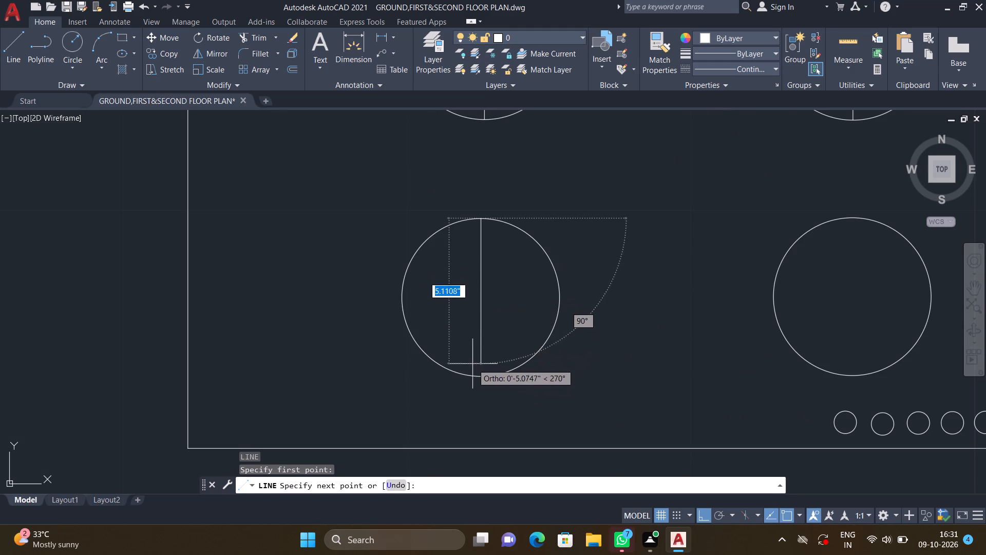
{"action": "left_click", "coordinate": [481, 377]}
{"action": "key", "text": "Return"}
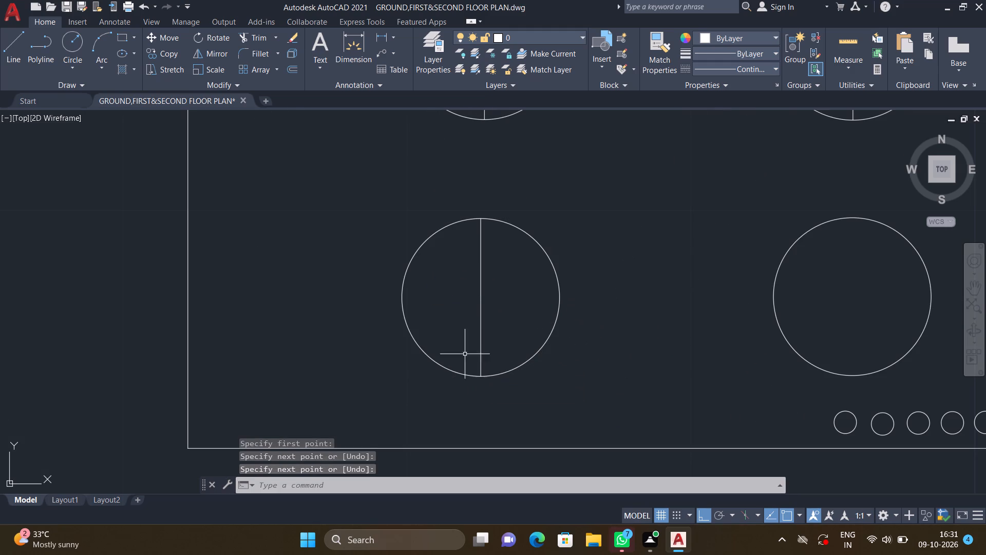
{"action": "key", "text": "l"}
{"action": "key", "text": "Return"}
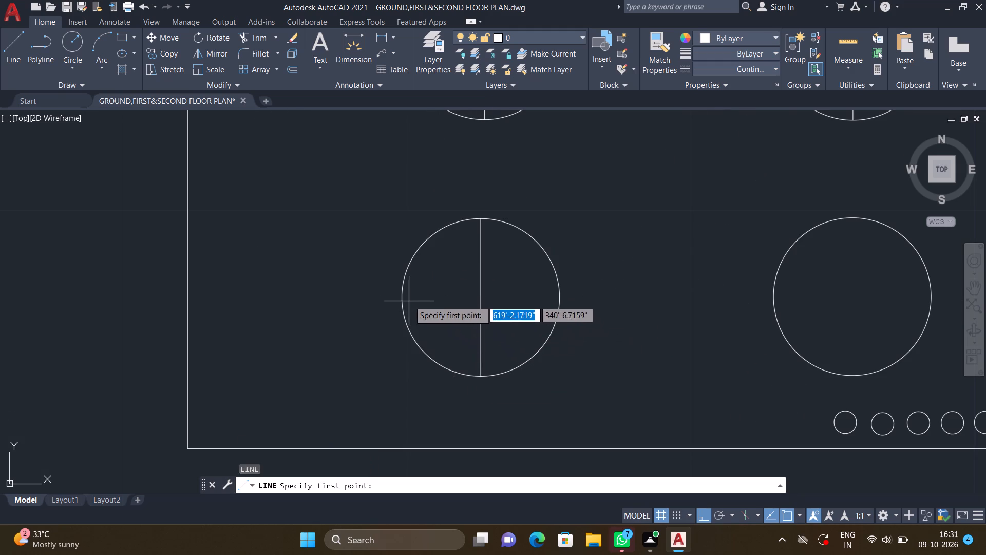
{"action": "left_click", "coordinate": [401, 295]}
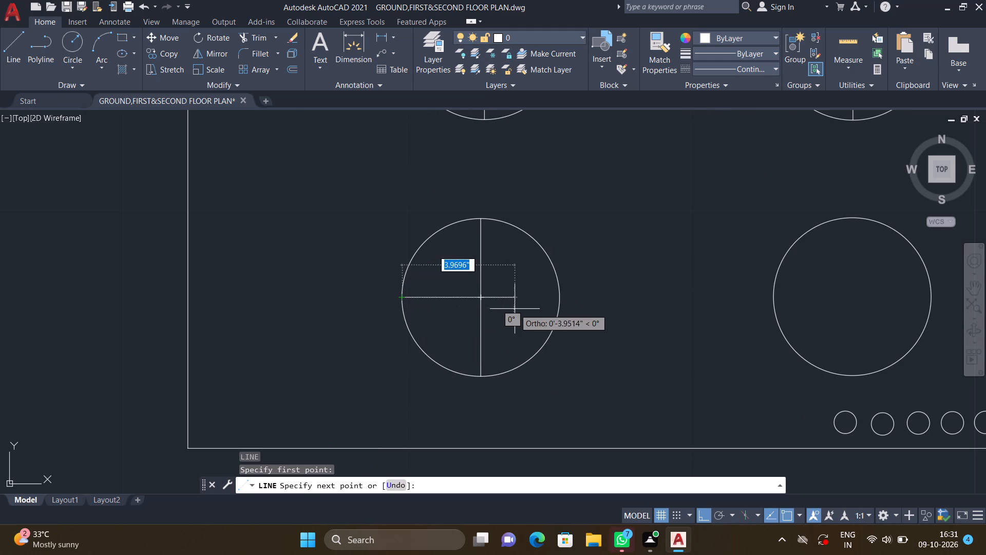
{"action": "left_click", "coordinate": [557, 300]}
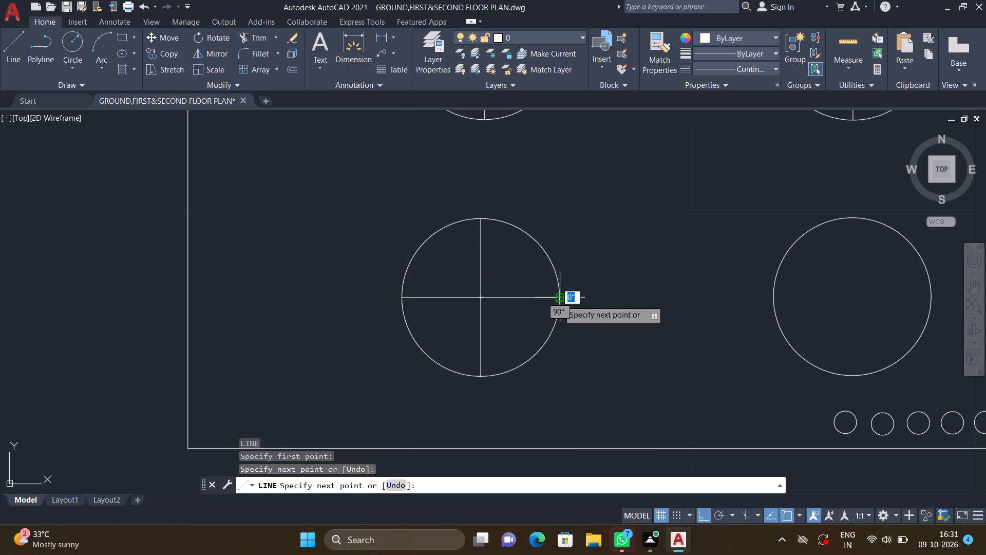
{"action": "key", "text": "Return"}
Draw vertical and horizontal diameter lines across the lower-right burner circle, forming a cross between its quadrants.
{"action": "scroll", "coordinate": [578, 311], "scroll_direction": "down", "scroll_amount": 2}
{"action": "middle_click_drag", "start_coordinate": [534, 311], "coordinate": [461, 308]}
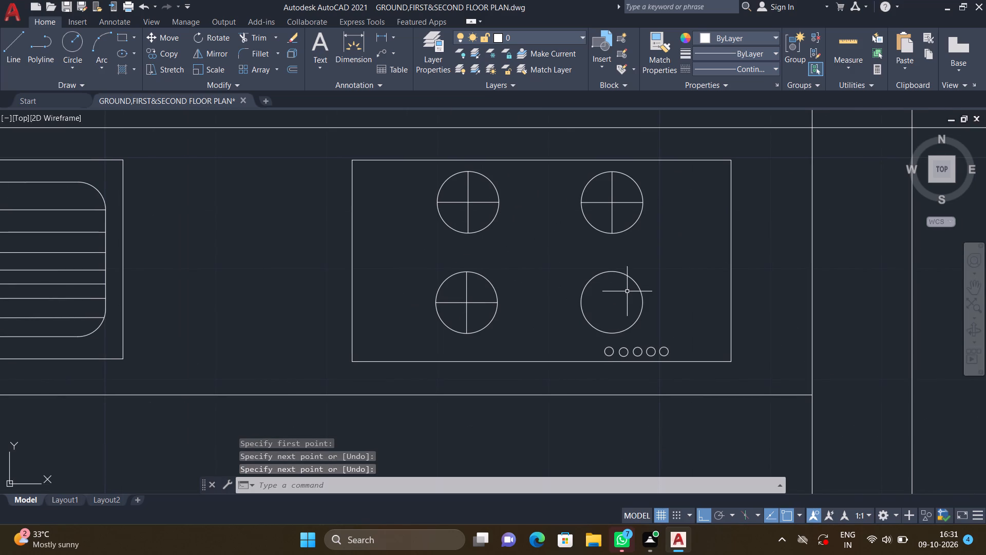
{"action": "key", "text": "l"}
{"action": "key", "text": "Return"}
{"action": "scroll", "coordinate": [613, 277], "scroll_direction": "up", "scroll_amount": 1}
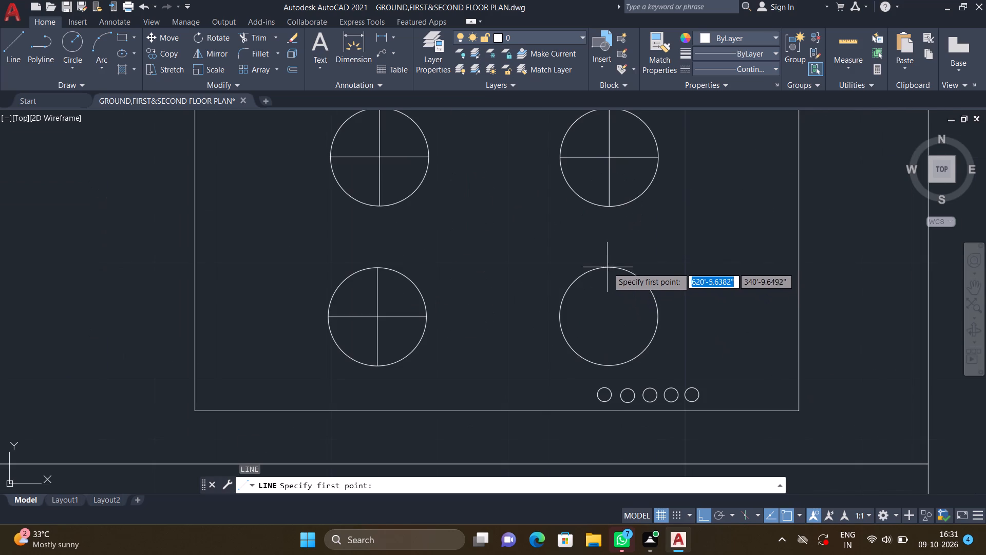
{"action": "left_click", "coordinate": [606, 266]}
{"action": "scroll", "coordinate": [608, 330], "scroll_direction": "up", "scroll_amount": 1}
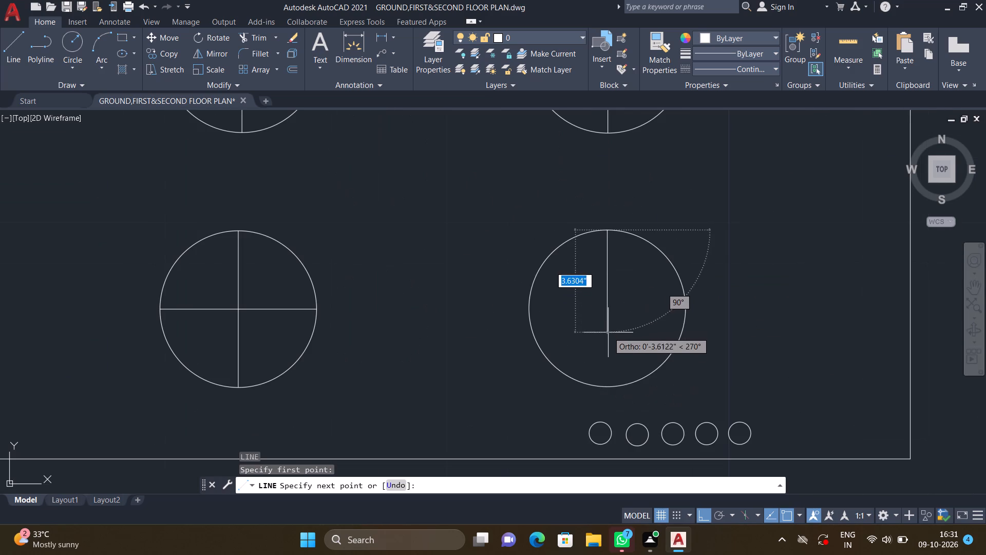
{"action": "left_click", "coordinate": [606, 390]}
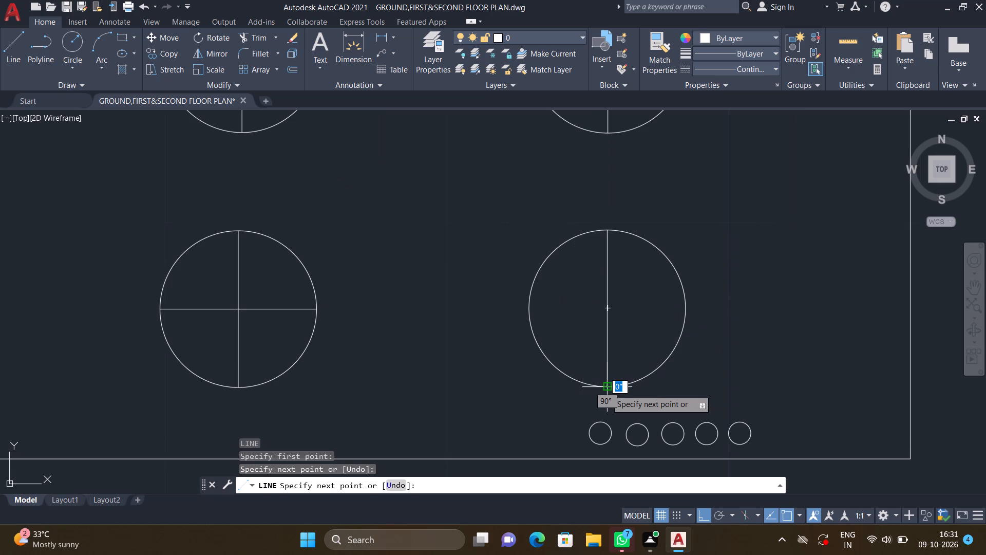
{"action": "key", "text": "Return"}
{"action": "key", "text": "l"}
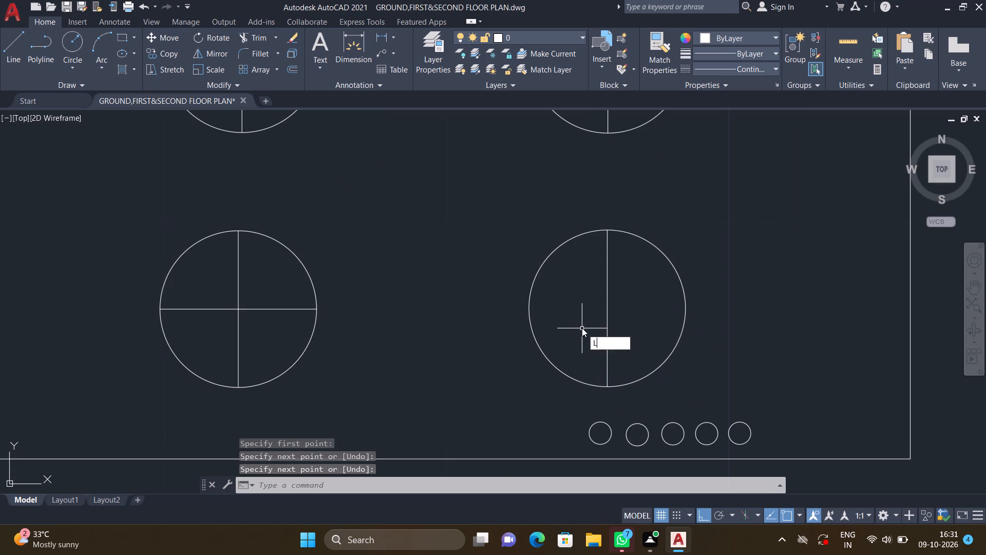
{"action": "key", "text": "Return"}
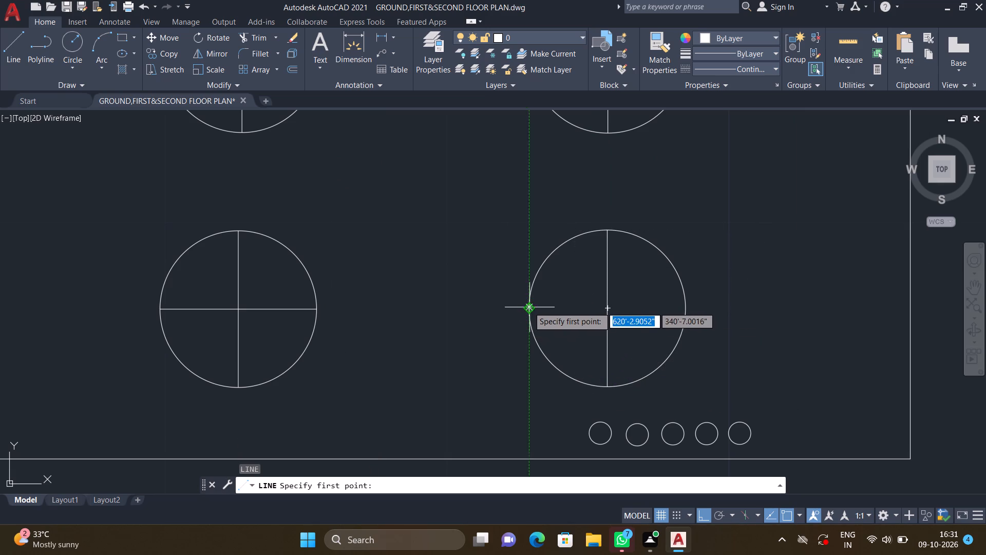
{"action": "left_click", "coordinate": [528, 307]}
{"action": "scroll", "coordinate": [650, 307], "scroll_direction": "up", "scroll_amount": 1}
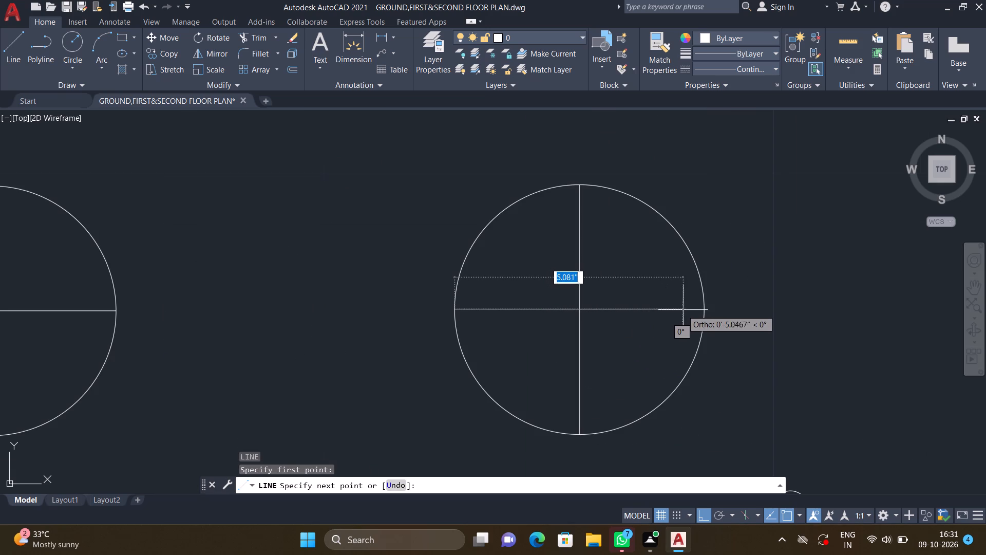
{"action": "left_click", "coordinate": [700, 308]}
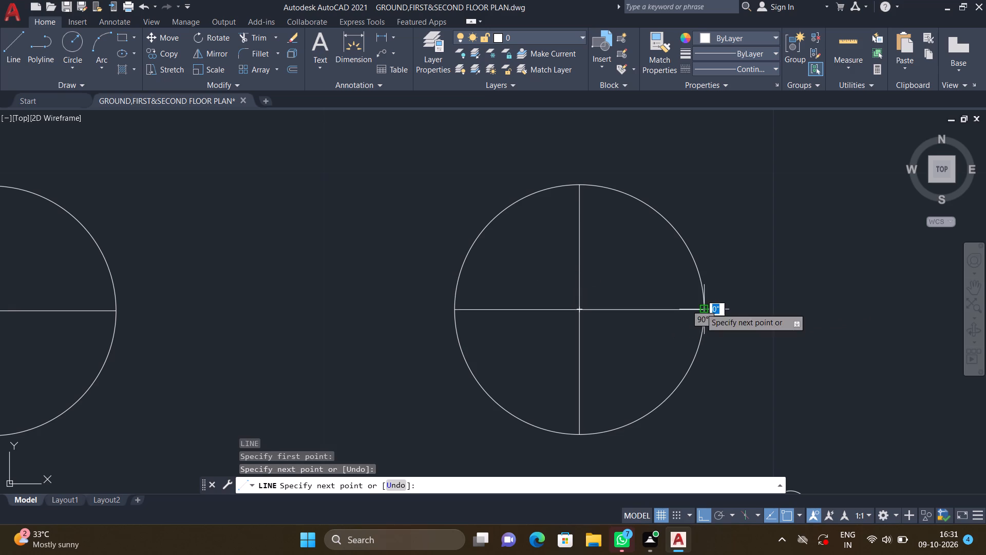
{"action": "key", "text": "Return"}
Draw a concentric inner circle at the upper-left burner's center, with slightly over half the outer circle's radius.
{"action": "scroll", "coordinate": [425, 358], "scroll_direction": "down", "scroll_amount": 2}
{"action": "middle_click_drag", "start_coordinate": [324, 334], "coordinate": [442, 354]}
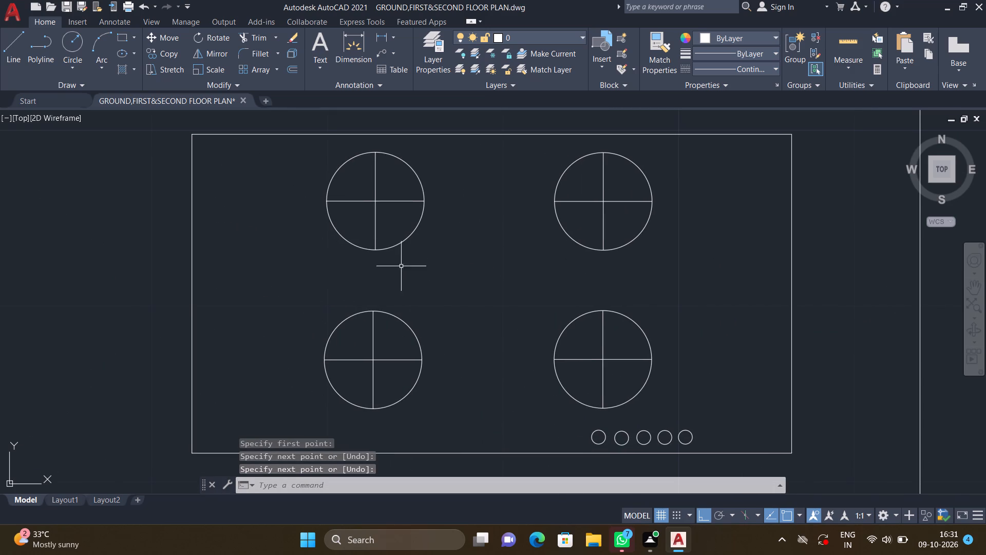
{"action": "key", "text": "c"}
{"action": "key", "text": "Return"}
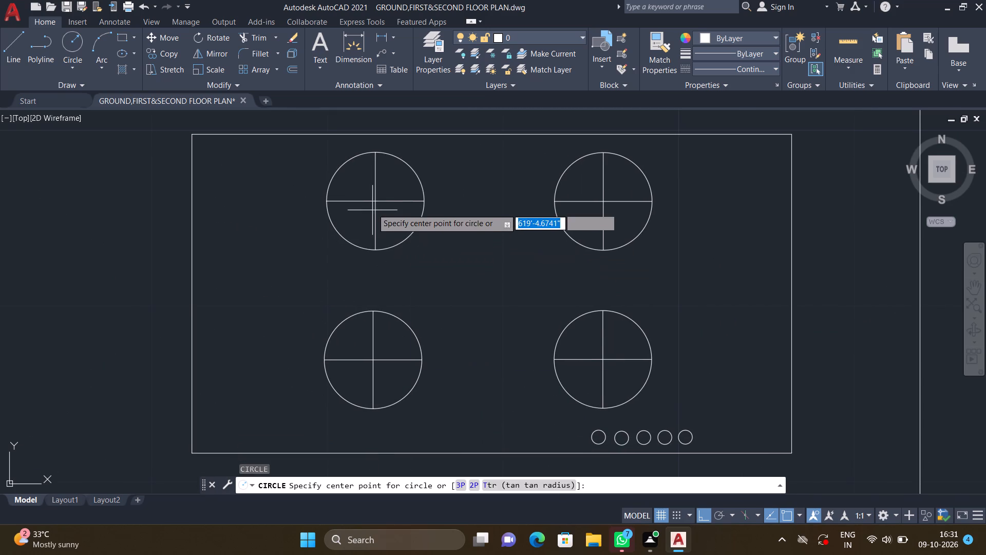
{"action": "scroll", "coordinate": [372, 201], "scroll_direction": "up", "scroll_amount": 1}
{"action": "double_click", "coordinate": [376, 200]}
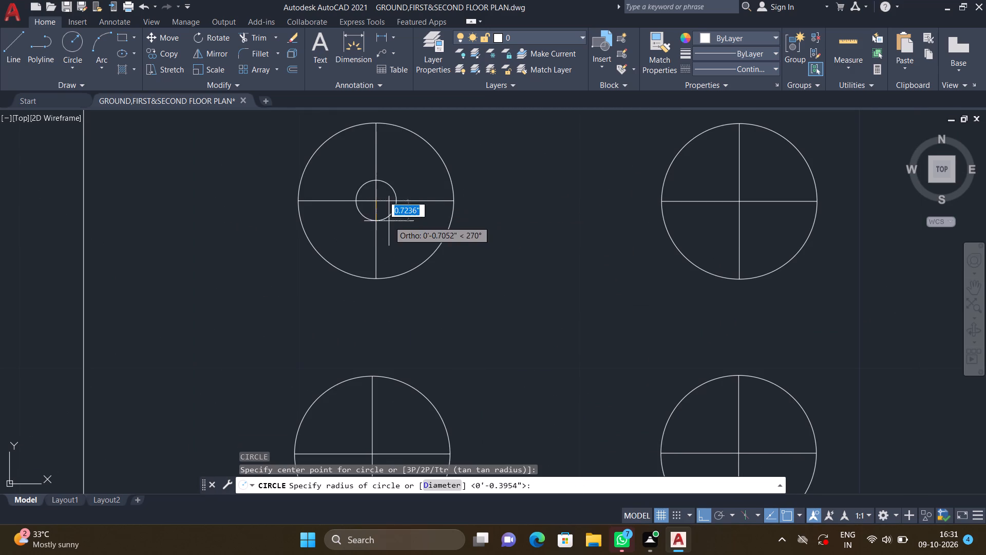
{"action": "left_click", "coordinate": [418, 246]}
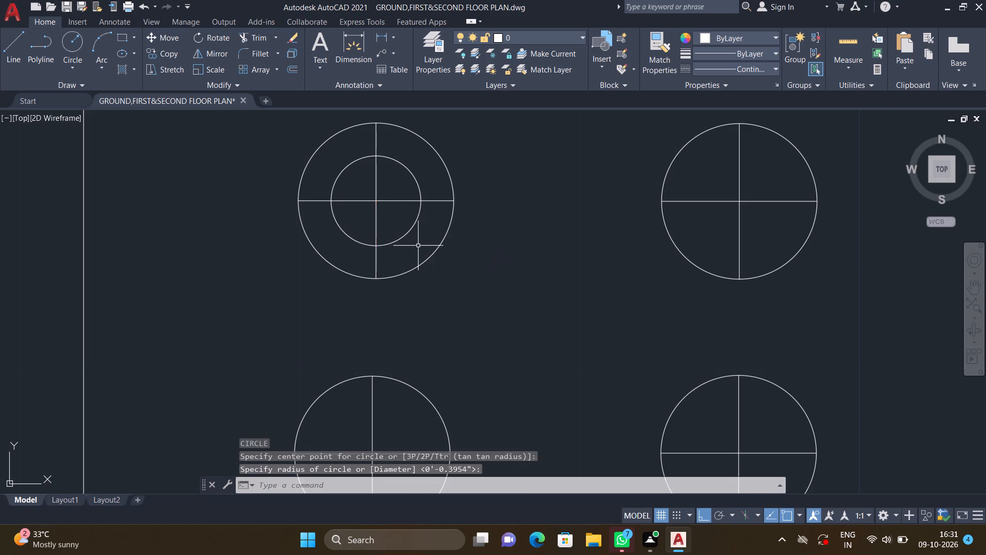
Copy the upper-left burner's inner circle from its center to the center of the upper-right burner.
{"action": "scroll", "coordinate": [418, 265], "scroll_direction": "down", "scroll_amount": 1}
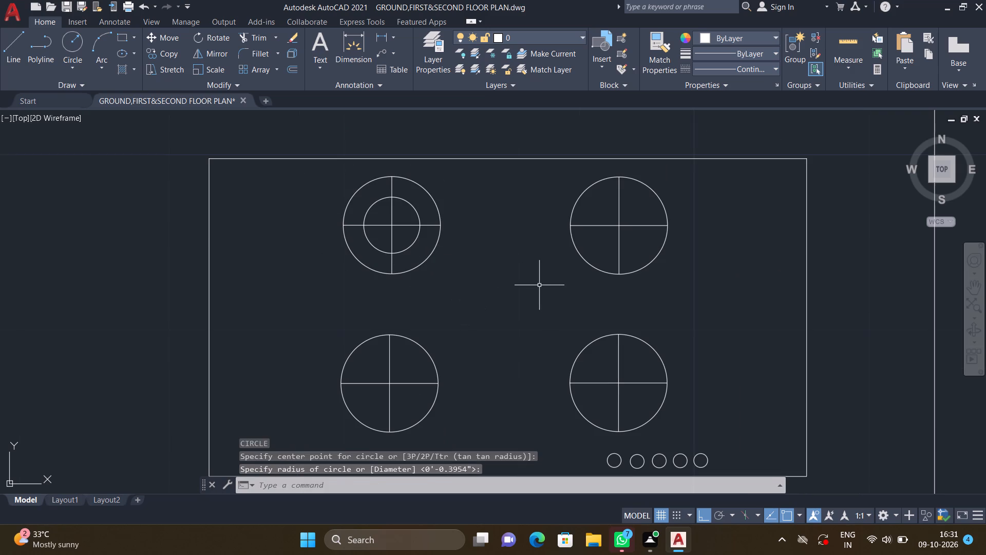
{"action": "type", "text": "CO"}
{"action": "key", "text": "Return"}
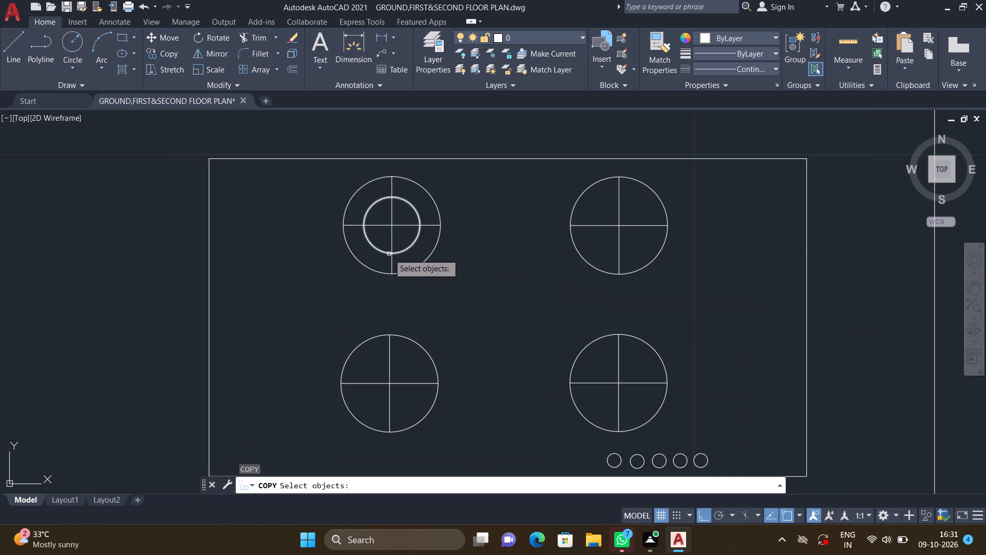
{"action": "left_click", "coordinate": [414, 242]}
{"action": "key", "text": "Return"}
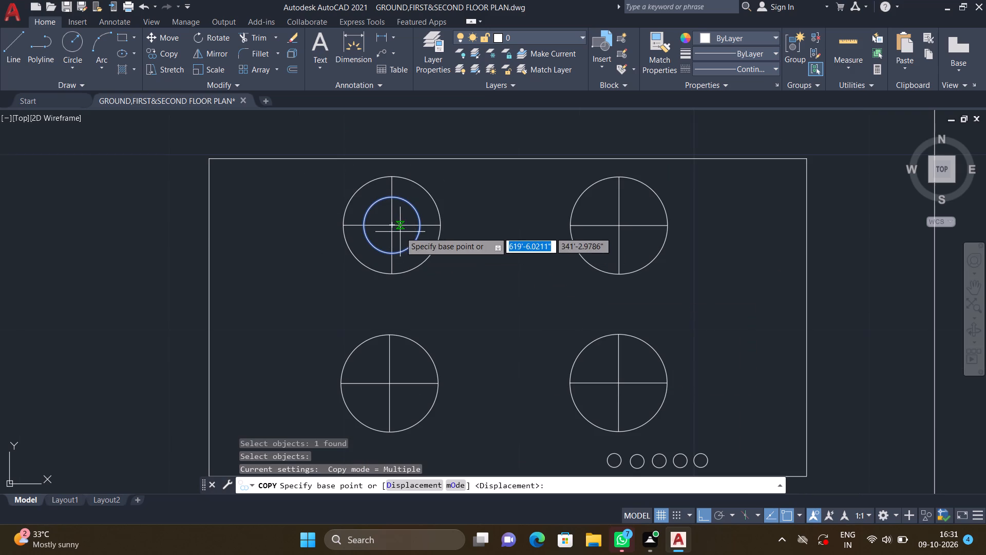
{"action": "left_click", "coordinate": [390, 223]}
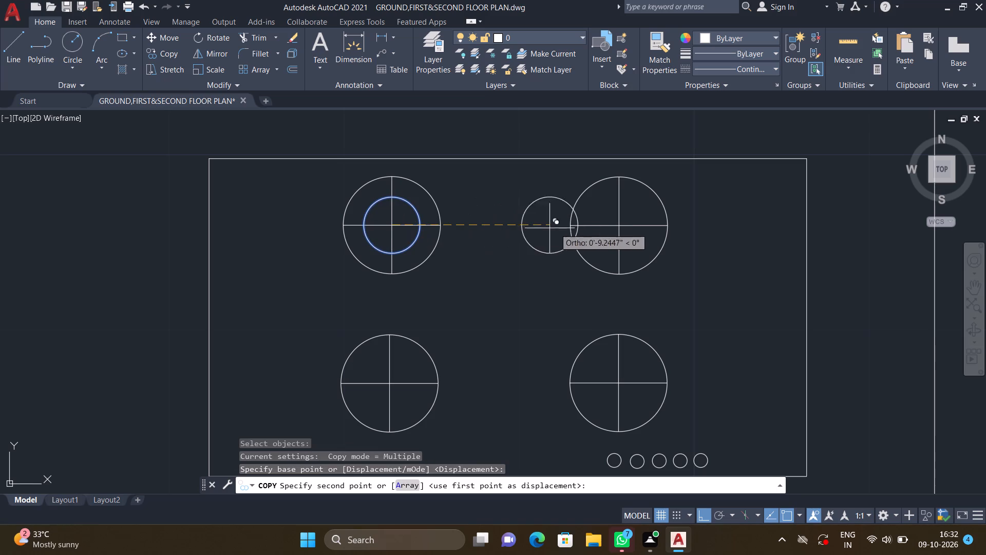
{"action": "scroll", "coordinate": [623, 228], "scroll_direction": "up", "scroll_amount": 1}
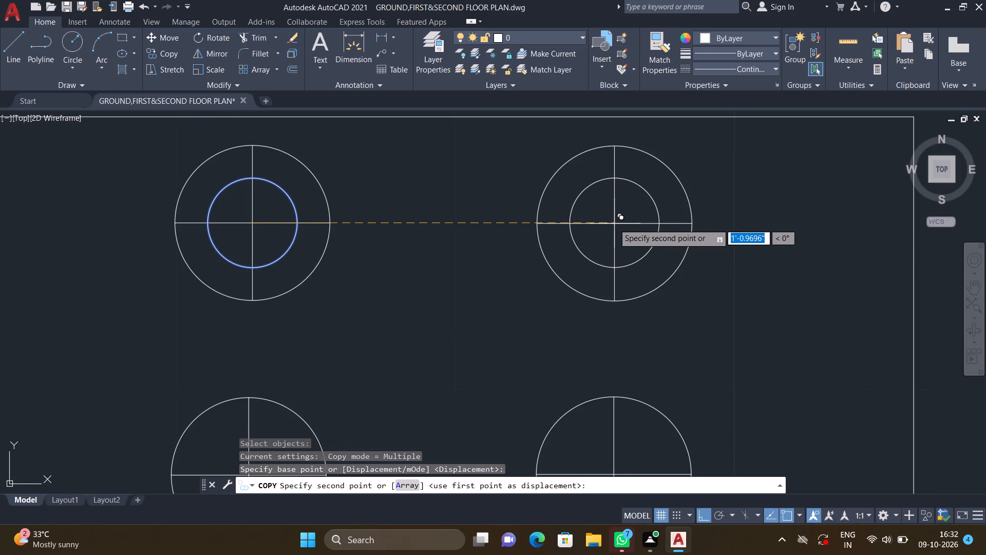
{"action": "left_click", "coordinate": [613, 223]}
With ortho off, place further copies of the inner circle at the centers of the lower-left and lower-right burners.
{"action": "scroll", "coordinate": [570, 279], "scroll_direction": "down", "scroll_amount": 3}
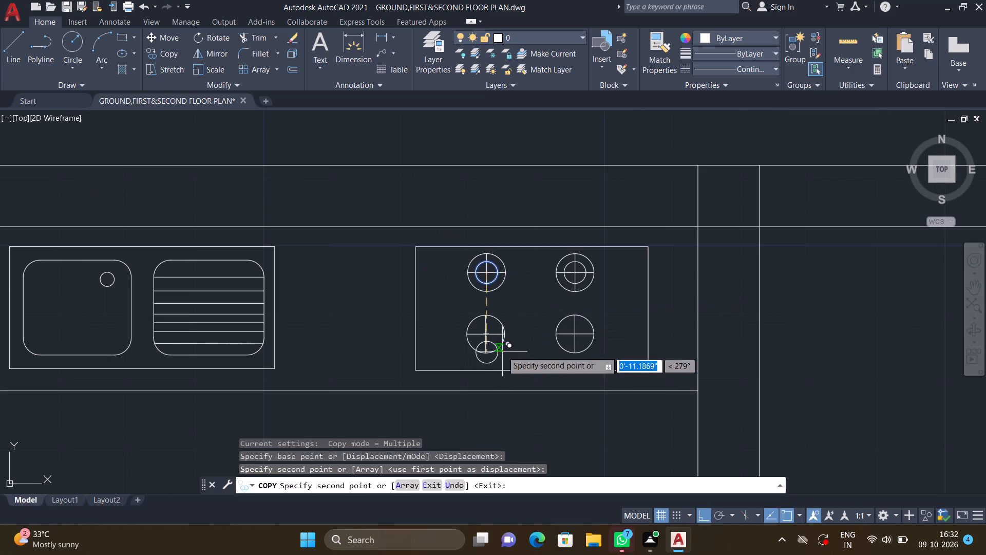
{"action": "scroll", "coordinate": [498, 334], "scroll_direction": "up", "scroll_amount": 2}
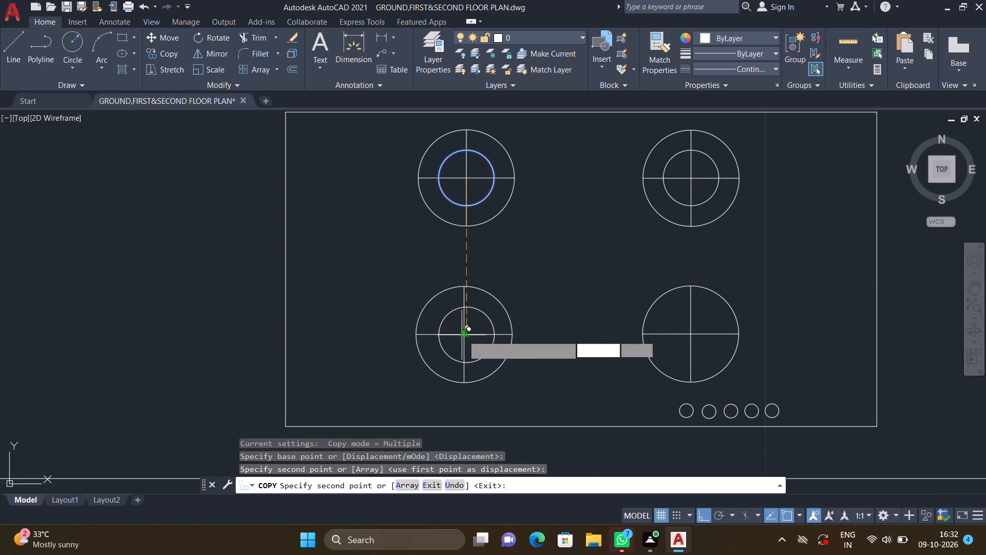
{"action": "scroll", "coordinate": [464, 336], "scroll_direction": "up", "scroll_amount": 2}
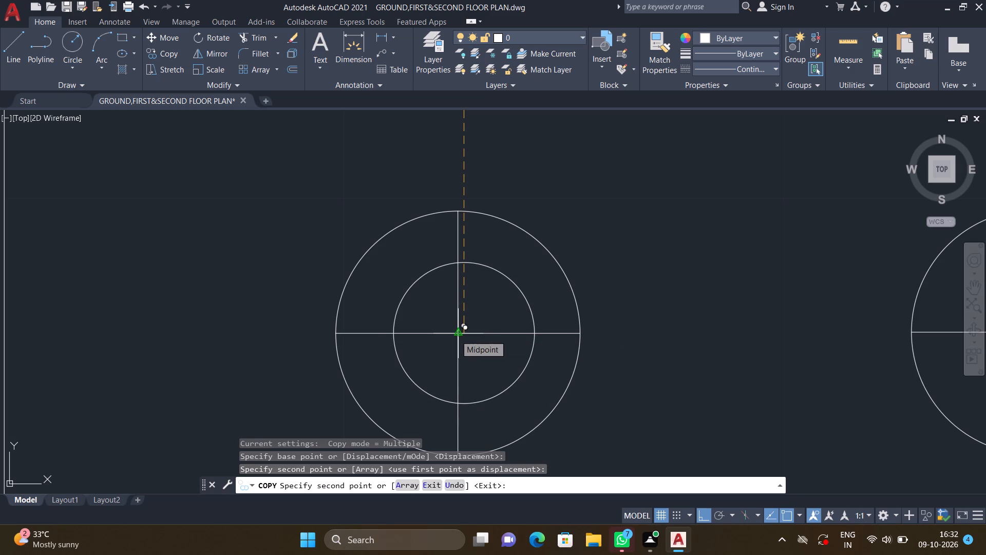
{"action": "key", "text": "F8"}
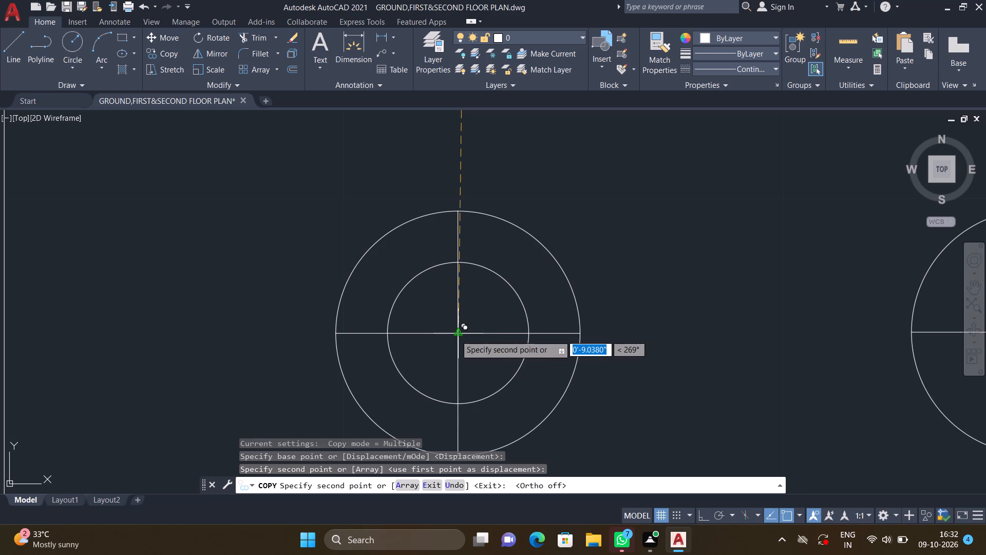
{"action": "left_click", "coordinate": [456, 335]}
{"action": "scroll", "coordinate": [528, 351], "scroll_direction": "down", "scroll_amount": 2}
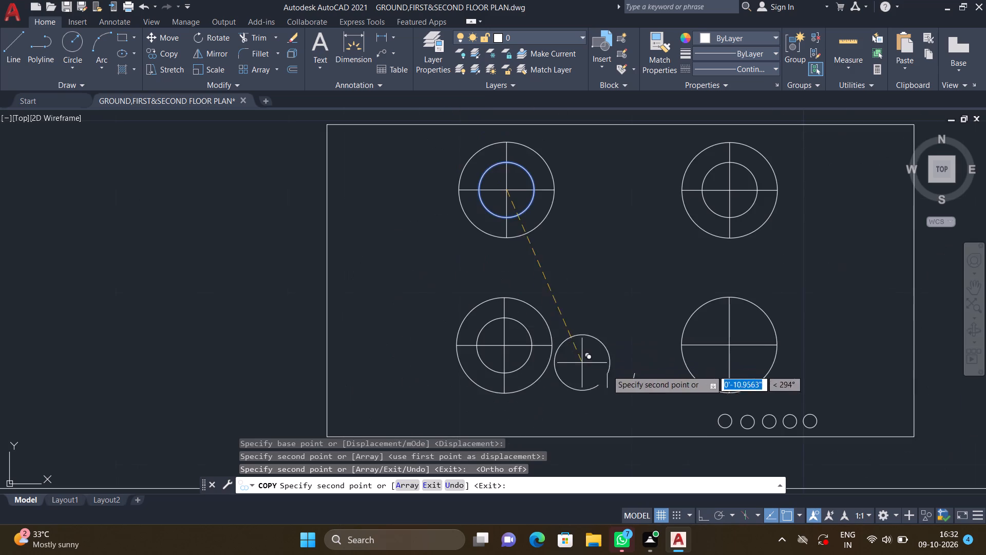
{"action": "scroll", "coordinate": [627, 365], "scroll_direction": "down", "scroll_amount": 1}
{"action": "middle_click_drag", "start_coordinate": [615, 358], "coordinate": [547, 324]}
{"action": "middle_click_drag", "start_coordinate": [638, 351], "coordinate": [563, 324]}
{"action": "scroll", "coordinate": [549, 299], "scroll_direction": "up", "scroll_amount": 3}
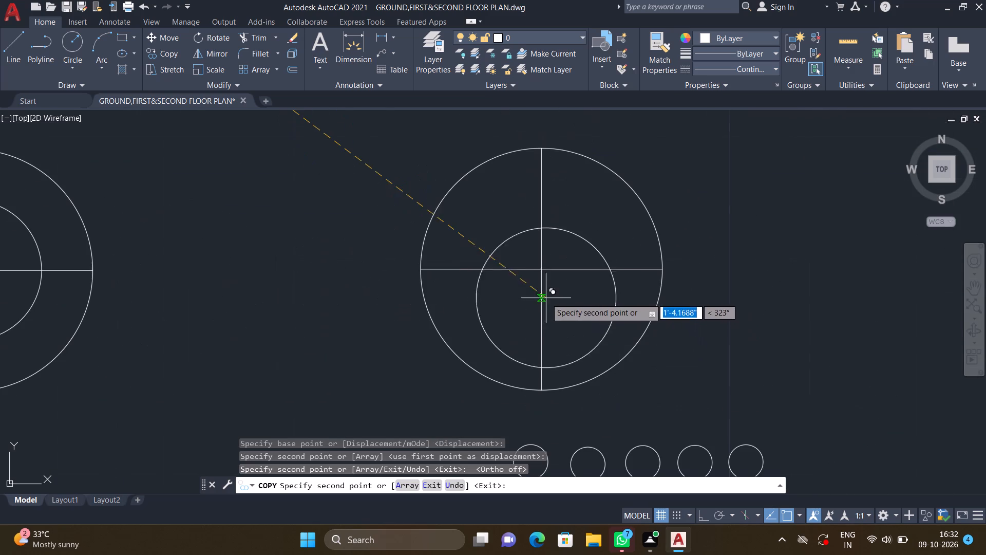
{"action": "double_click", "coordinate": [542, 268]}
{"action": "key", "text": "Return"}
Trim the cross lines inside the upper-left burner's inner circle, leaving only the four segments between the two circles.
{"action": "scroll", "coordinate": [438, 332], "scroll_direction": "down", "scroll_amount": 2}
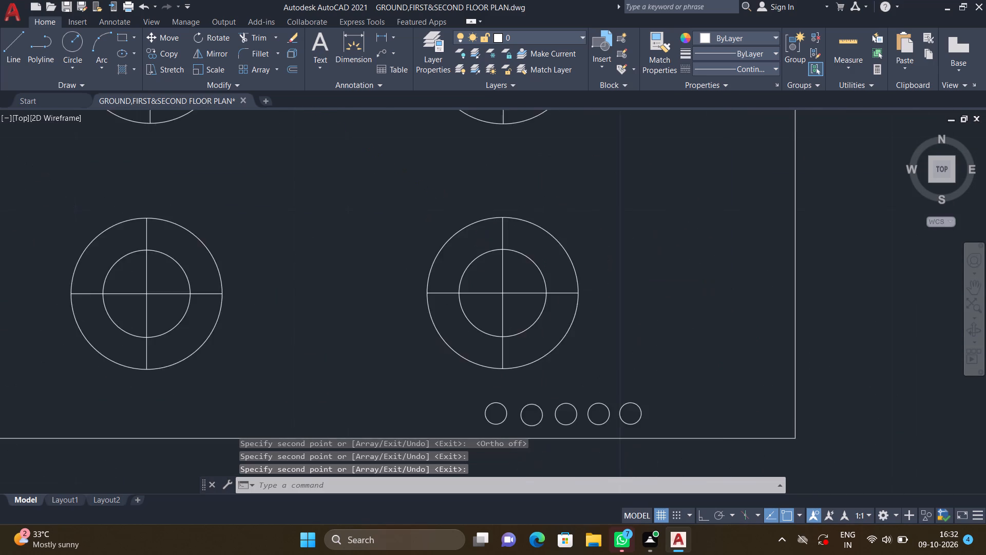
{"action": "scroll", "coordinate": [408, 331], "scroll_direction": "down", "scroll_amount": 1}
{"action": "middle_click_drag", "start_coordinate": [409, 331], "coordinate": [525, 347]}
{"action": "type", "text": "TR"}
{"action": "key", "text": "Return"}
{"action": "scroll", "coordinate": [424, 237], "scroll_direction": "up", "scroll_amount": 2}
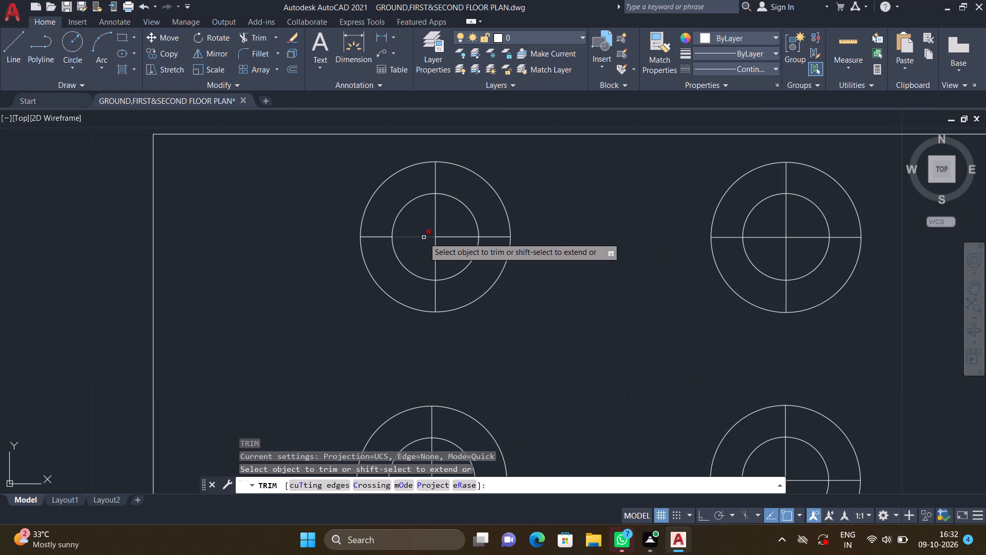
{"action": "left_click", "coordinate": [424, 238]}
{"action": "double_click", "coordinate": [438, 216]}
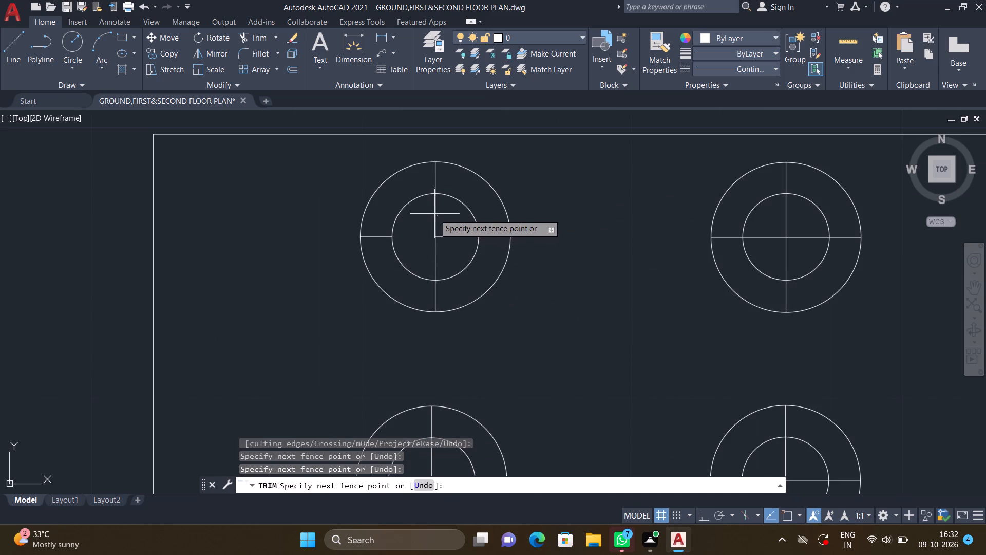
{"action": "left_click", "coordinate": [434, 214]}
{"action": "left_click", "coordinate": [455, 235]}
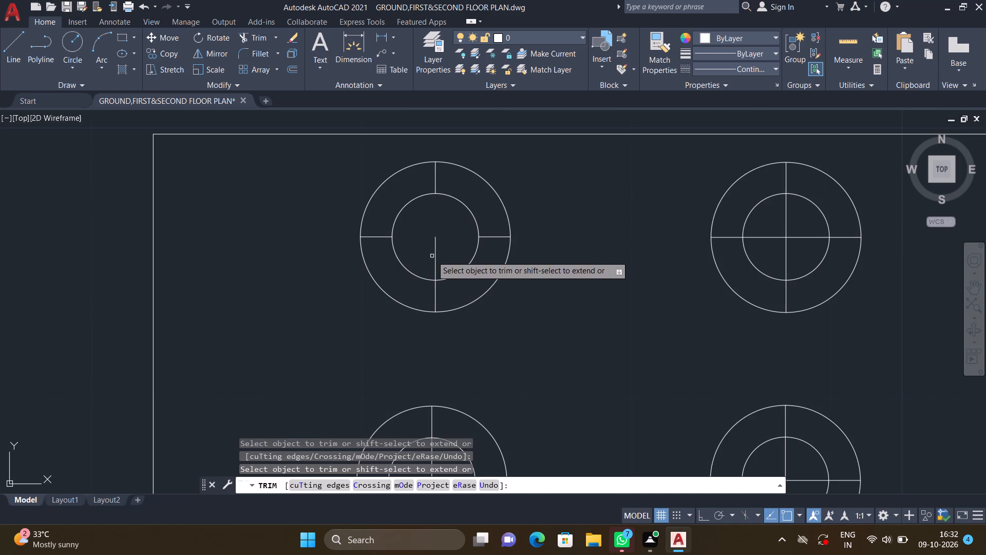
{"action": "left_click", "coordinate": [434, 254]}
Trim the cross lines inside the upper-right burner's inner circle, leaving only the four segments between the circles.
{"action": "middle_click_drag", "start_coordinate": [572, 286], "coordinate": [518, 281]}
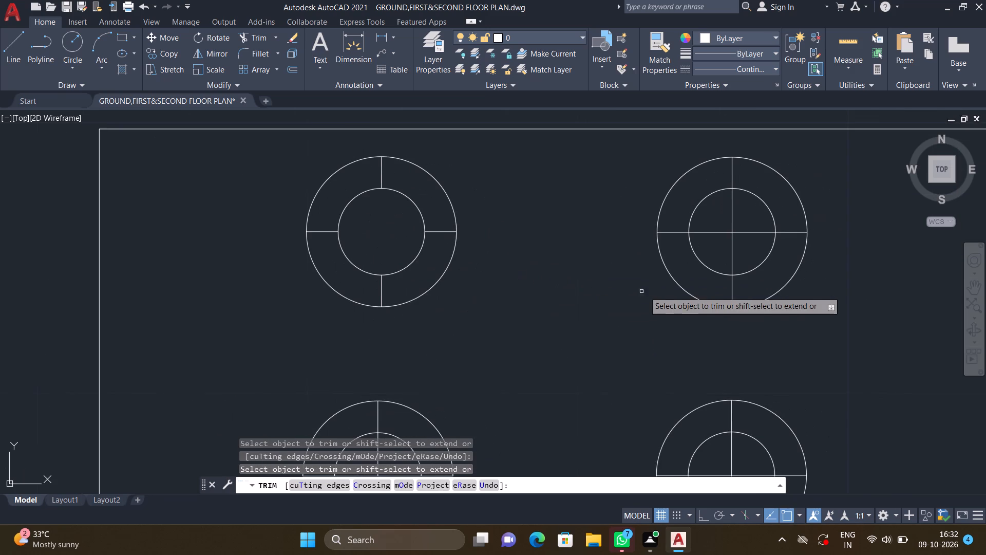
{"action": "middle_click_drag", "start_coordinate": [631, 275], "coordinate": [497, 290]}
{"action": "scroll", "coordinate": [570, 248], "scroll_direction": "up", "scroll_amount": 1}
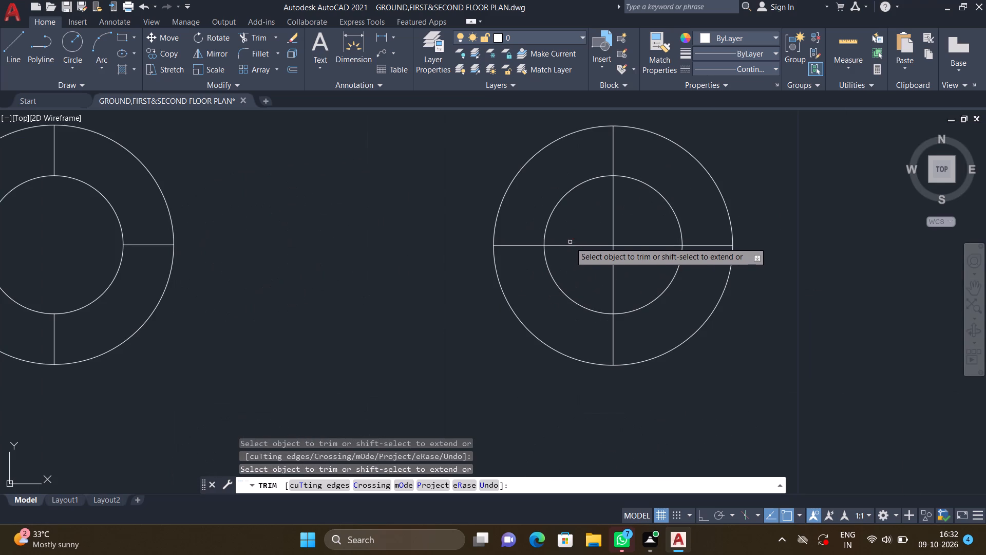
{"action": "left_click", "coordinate": [571, 244]}
{"action": "left_click_drag", "start_coordinate": [610, 211], "coordinate": [614, 212]}
{"action": "left_click", "coordinate": [617, 214]}
{"action": "left_click", "coordinate": [637, 246]}
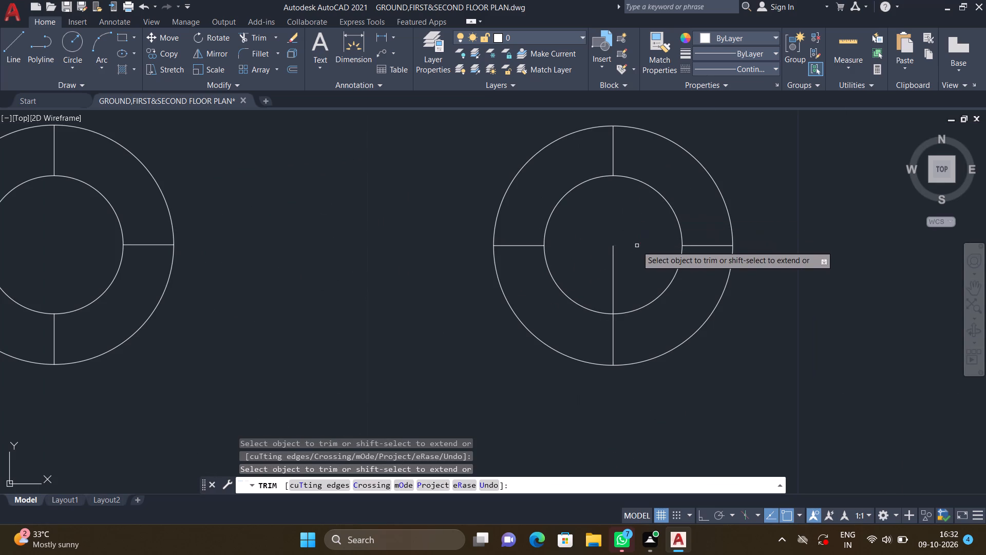
{"action": "scroll", "coordinate": [629, 256], "scroll_direction": "up", "scroll_amount": 1}
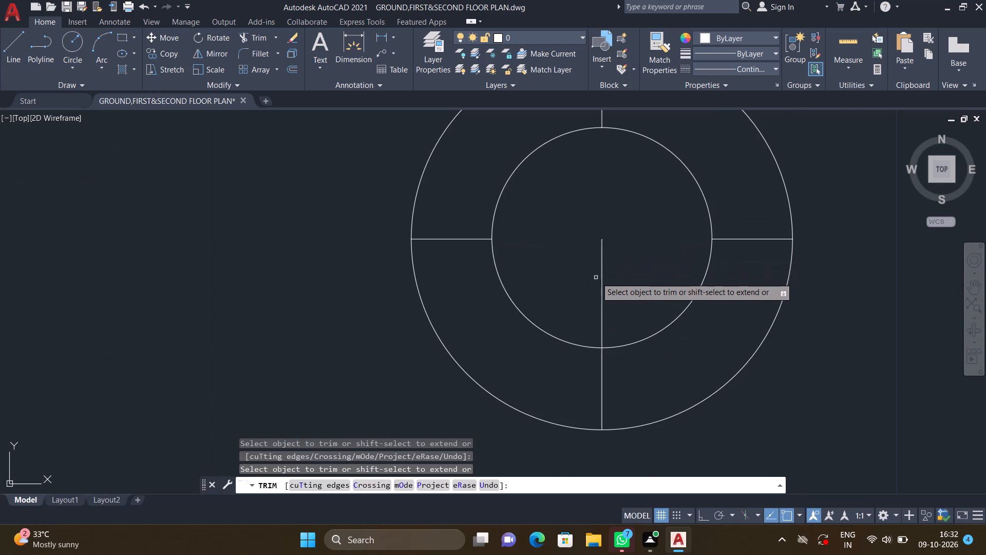
{"action": "left_click", "coordinate": [601, 268]}
Trim the cross lines inside the lower-left burner's inner circle, leaving only the four segments between the circles.
{"action": "scroll", "coordinate": [584, 315], "scroll_direction": "down", "scroll_amount": 3}
{"action": "middle_click_drag", "start_coordinate": [451, 405], "coordinate": [463, 349]}
{"action": "middle_click_drag", "start_coordinate": [466, 367], "coordinate": [471, 300]}
{"action": "scroll", "coordinate": [384, 342], "scroll_direction": "up", "scroll_amount": 2}
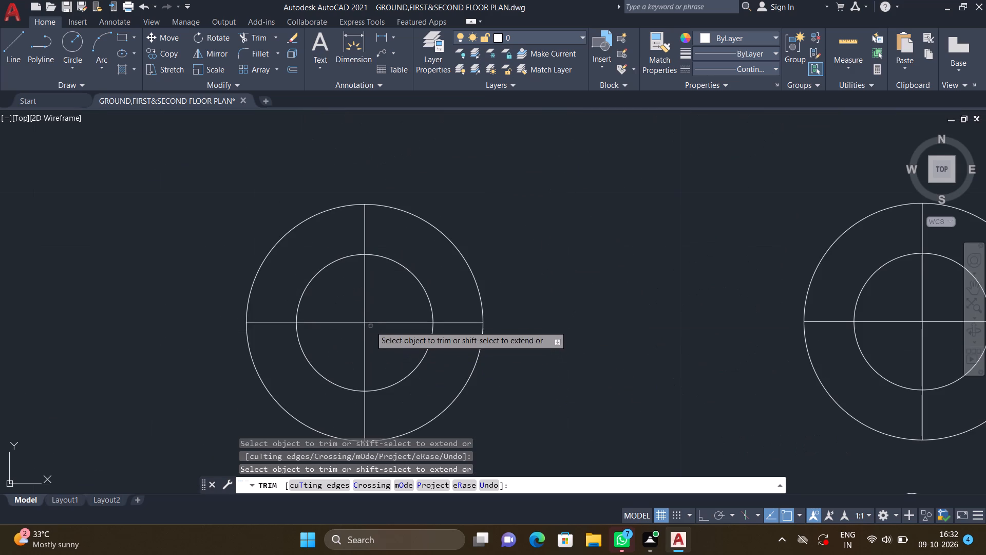
{"action": "left_click", "coordinate": [365, 314]}
{"action": "left_click", "coordinate": [366, 336]}
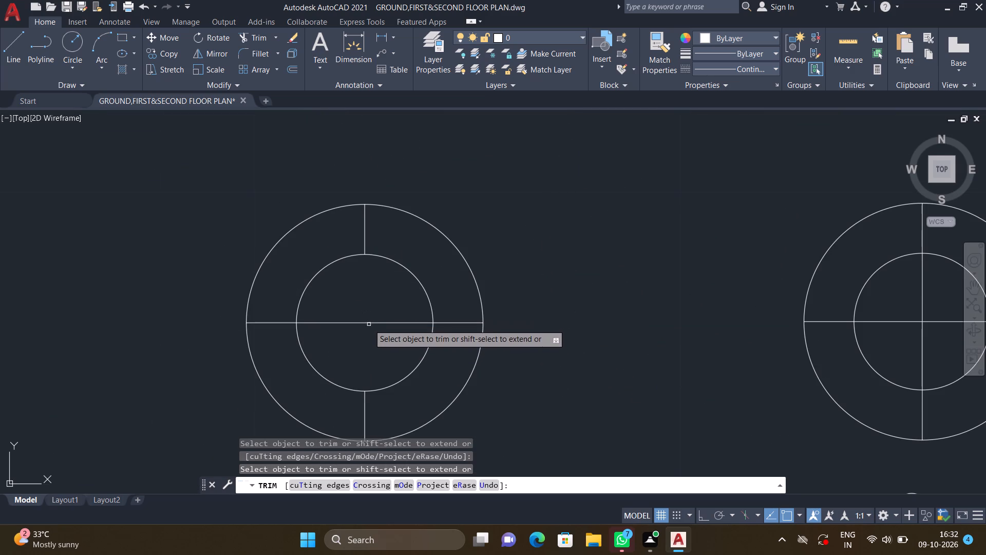
{"action": "left_click", "coordinate": [370, 322]}
Trim the cross lines inside the lower-right burner's inner circle, leaving only the four segments between the circles.
{"action": "scroll", "coordinate": [410, 339], "scroll_direction": "down", "scroll_amount": 3}
{"action": "middle_click_drag", "start_coordinate": [527, 366], "coordinate": [470, 333]}
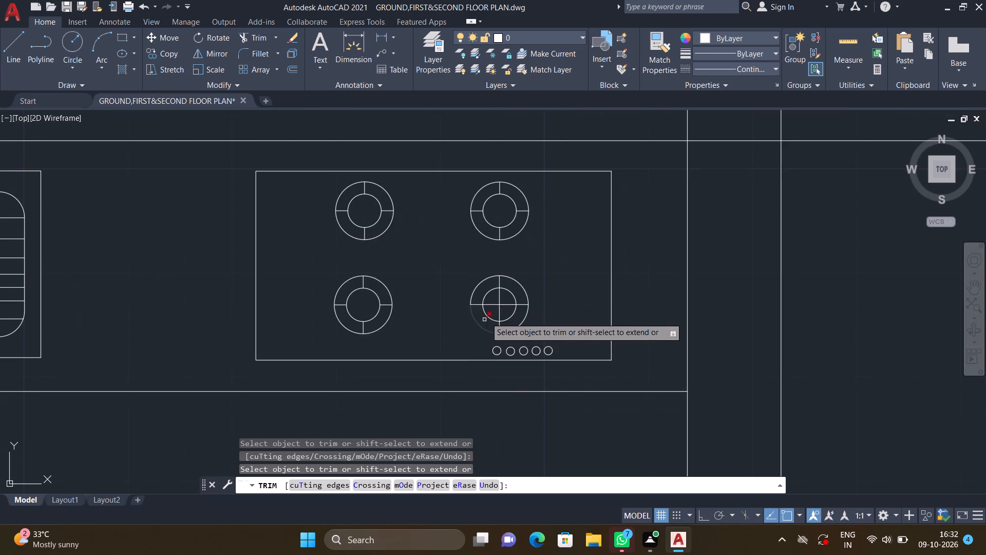
{"action": "scroll", "coordinate": [511, 297], "scroll_direction": "up", "scroll_amount": 2}
{"action": "left_click", "coordinate": [478, 294]}
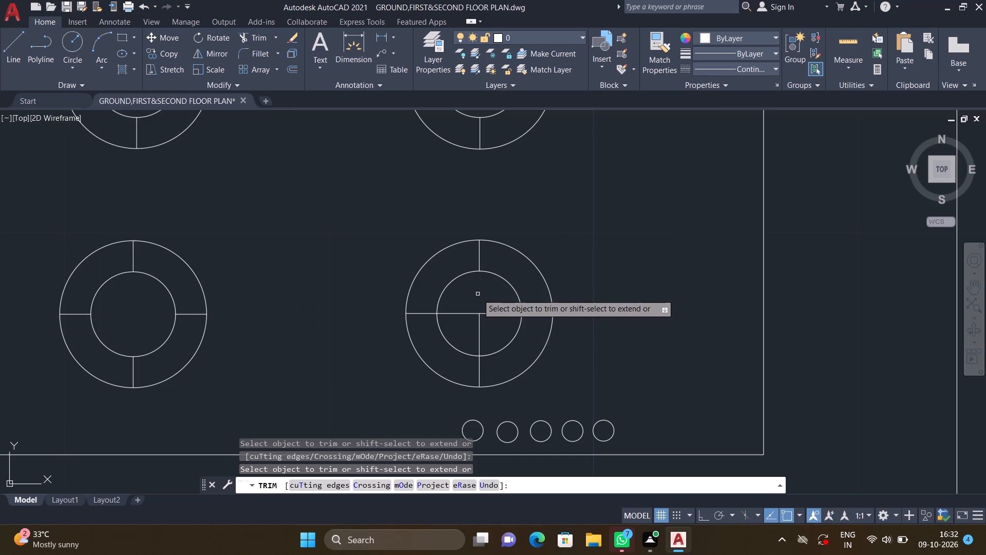
{"action": "left_click", "coordinate": [462, 314]}
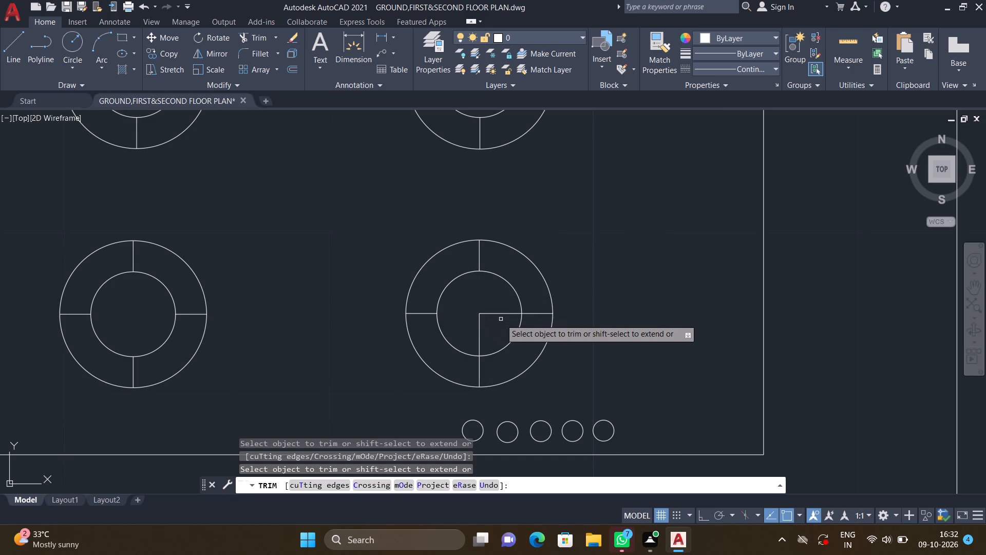
{"action": "left_click", "coordinate": [499, 313]}
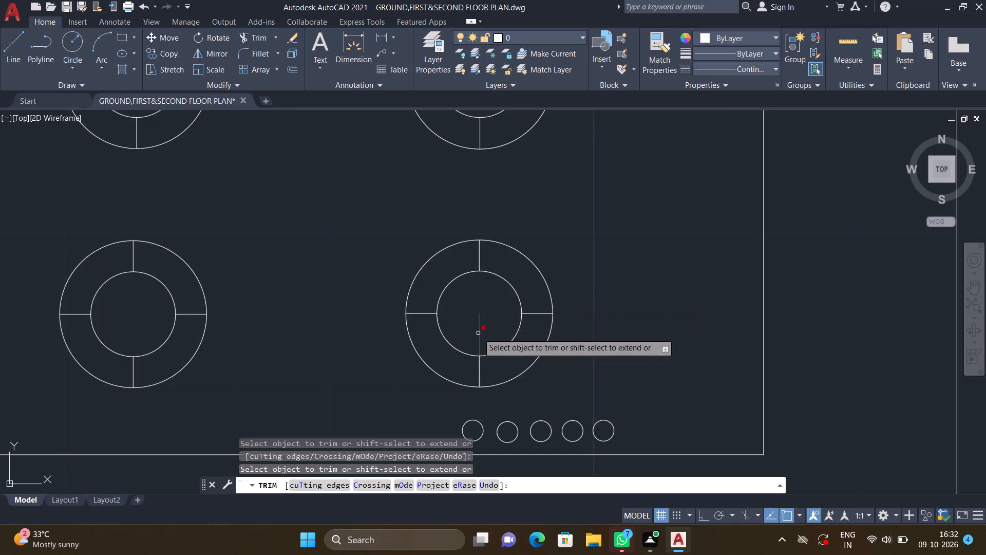
{"action": "left_click", "coordinate": [481, 330]}
{"action": "left_click", "coordinate": [475, 325]}
{"action": "key", "text": "Return"}
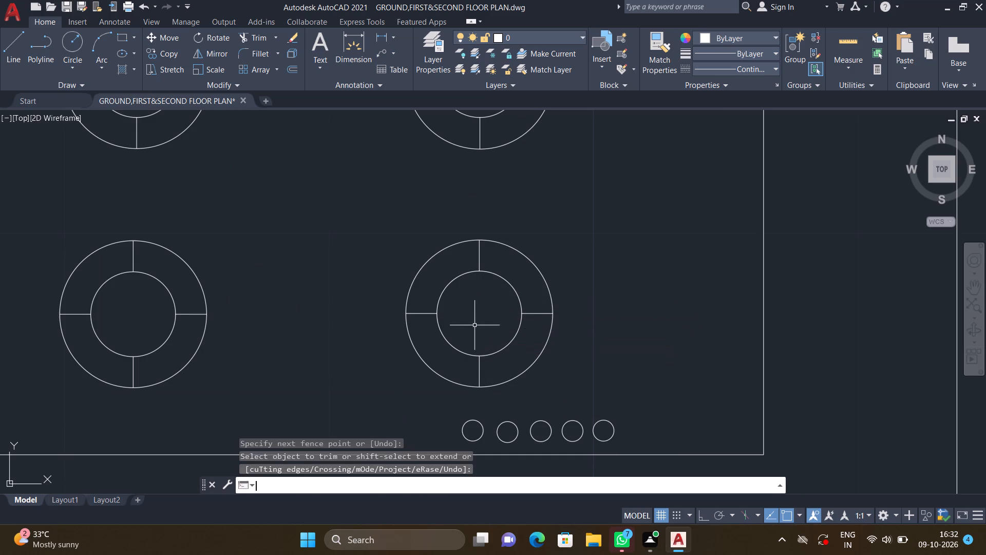
Examine the cooktop and its knobs in relation to the sink, counter and surrounding walls.
{"action": "scroll", "coordinate": [435, 354], "scroll_direction": "down", "scroll_amount": 2}
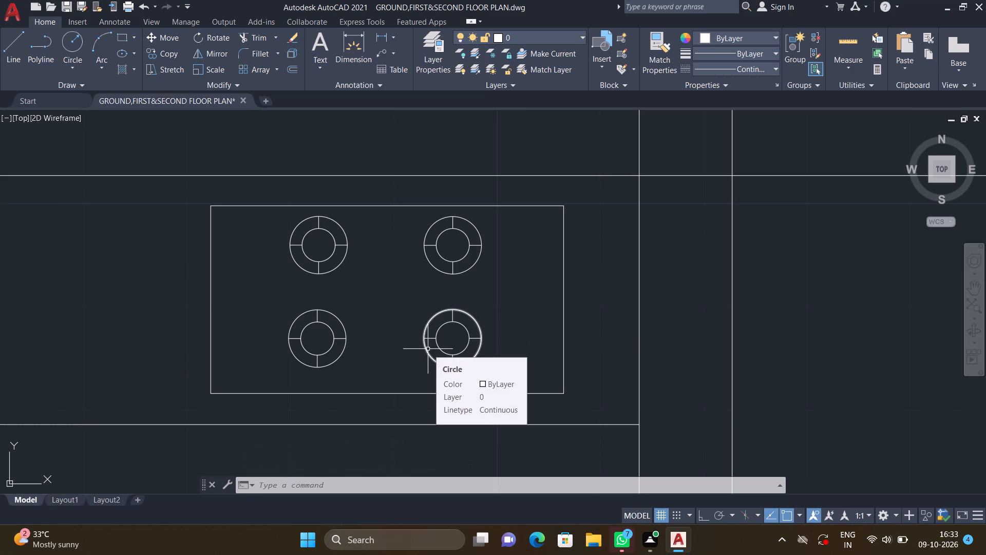
{"action": "scroll", "coordinate": [427, 358], "scroll_direction": "down", "scroll_amount": 3}
{"action": "middle_click_drag", "start_coordinate": [393, 364], "coordinate": [508, 357]}
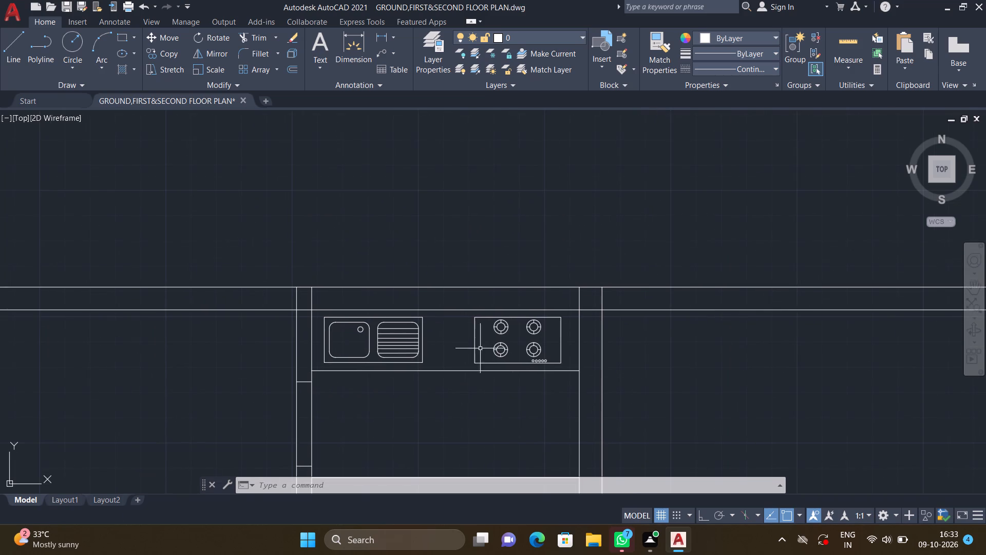
{"action": "middle_click_drag", "start_coordinate": [471, 347], "coordinate": [552, 349]}
{"action": "scroll", "coordinate": [637, 355], "scroll_direction": "up", "scroll_amount": 2}
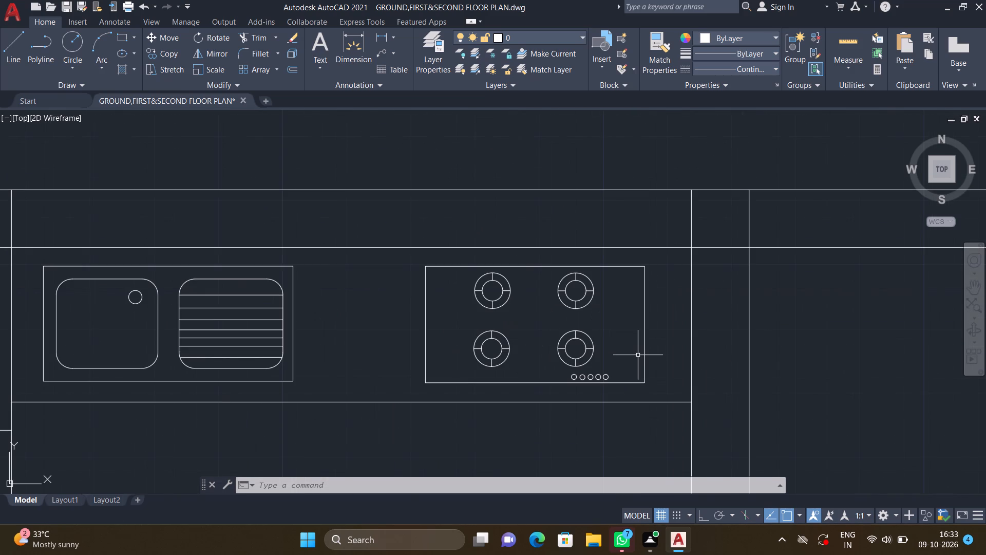
{"action": "scroll", "coordinate": [644, 359], "scroll_direction": "up", "scroll_amount": 1}
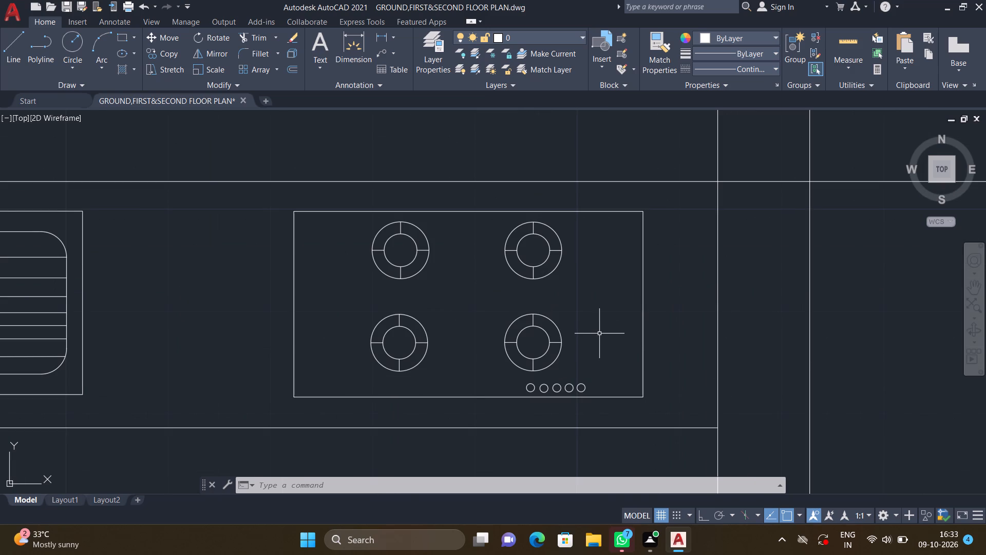
{"action": "scroll", "coordinate": [586, 335], "scroll_direction": "down", "scroll_amount": 2}
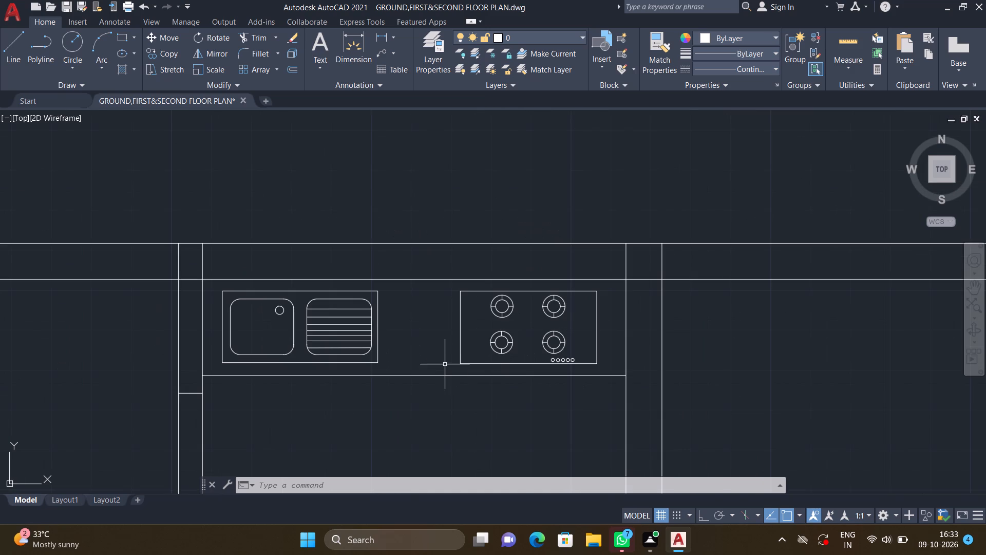
{"action": "scroll", "coordinate": [448, 366], "scroll_direction": "down", "scroll_amount": 1}
{"action": "middle_click_drag", "start_coordinate": [382, 381], "coordinate": [473, 367]}
{"action": "scroll", "coordinate": [489, 368], "scroll_direction": "down", "scroll_amount": 2}
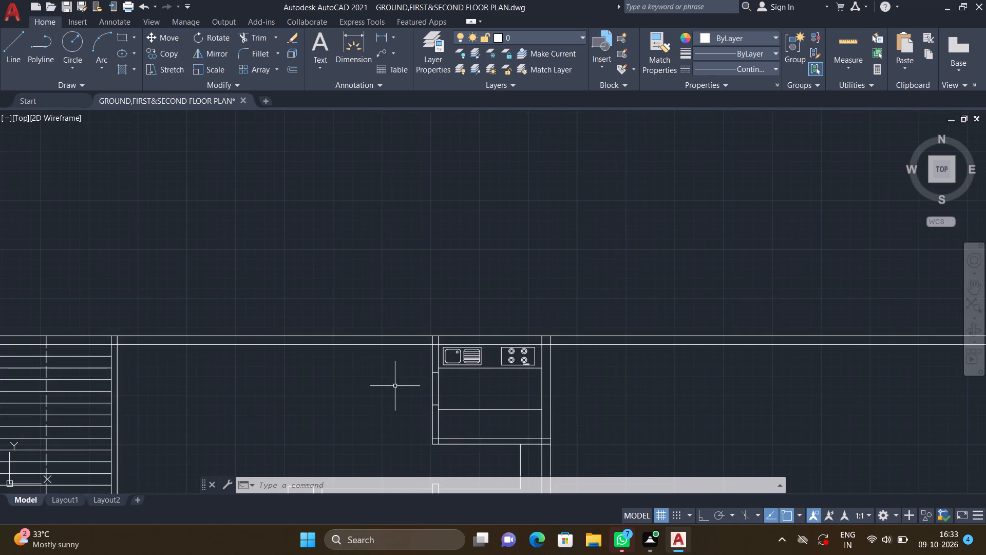
With ortho on, draw a counter outline from the existing counter's front-left corner about 9'-4" left across the wall, then up to the upper wall's inner face.
{"action": "middle_click_drag", "start_coordinate": [396, 385], "coordinate": [488, 375]}
{"action": "key", "text": "l"}
{"action": "key", "text": "Return"}
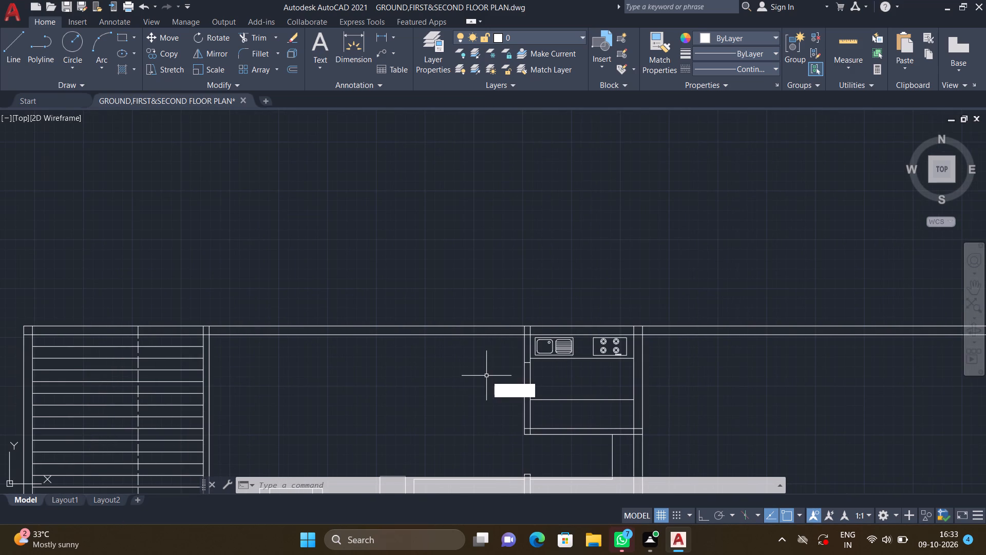
{"action": "key", "text": "F8"}
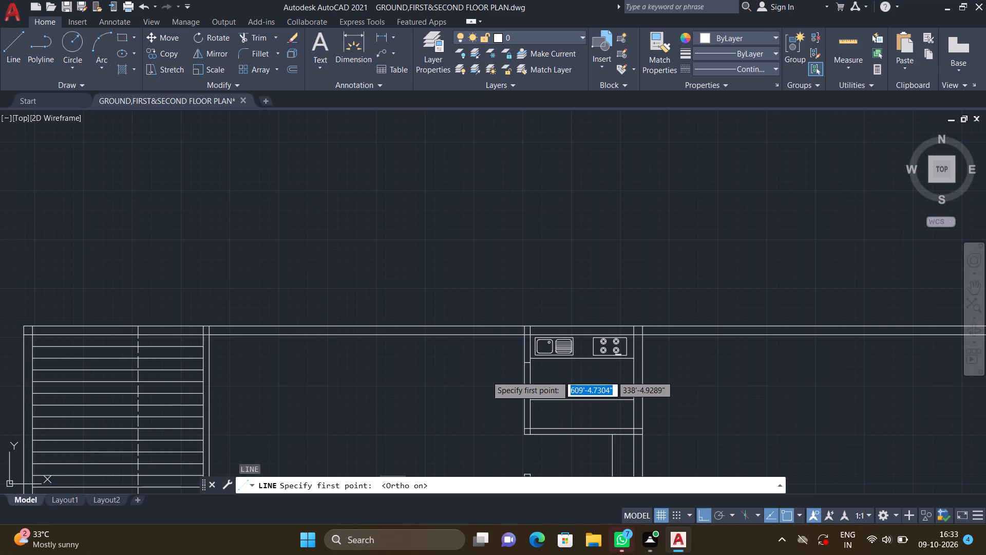
{"action": "middle_click_drag", "start_coordinate": [481, 402], "coordinate": [575, 362]}
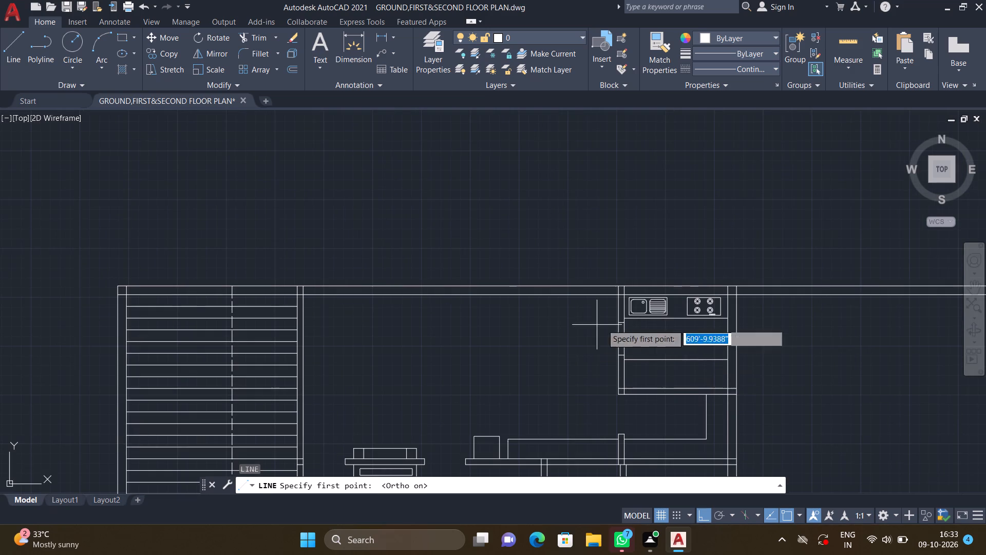
{"action": "scroll", "coordinate": [630, 322], "scroll_direction": "up", "scroll_amount": 4}
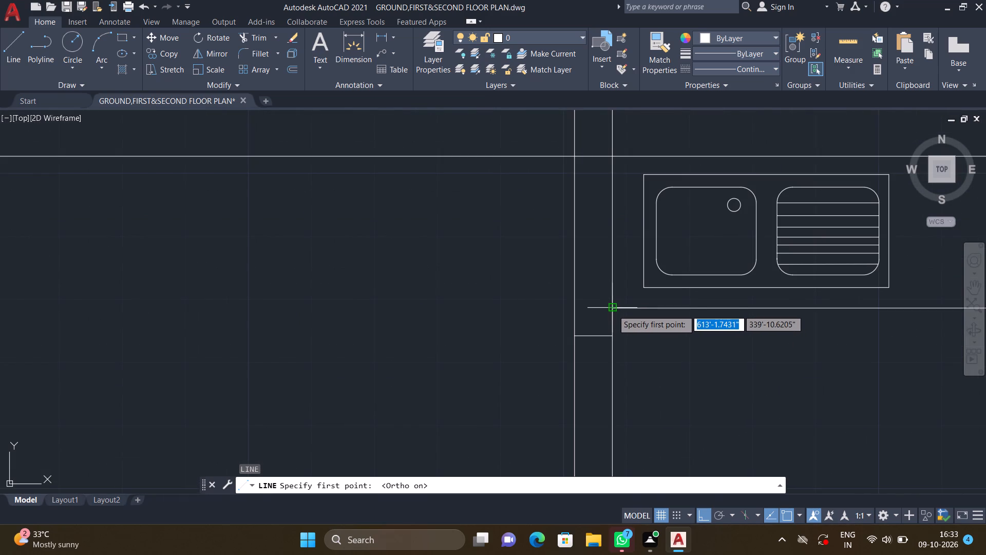
{"action": "left_click", "coordinate": [611, 310]}
{"action": "scroll", "coordinate": [432, 334], "scroll_direction": "down", "scroll_amount": 2}
{"action": "middle_click_drag", "start_coordinate": [349, 339], "coordinate": [405, 335]}
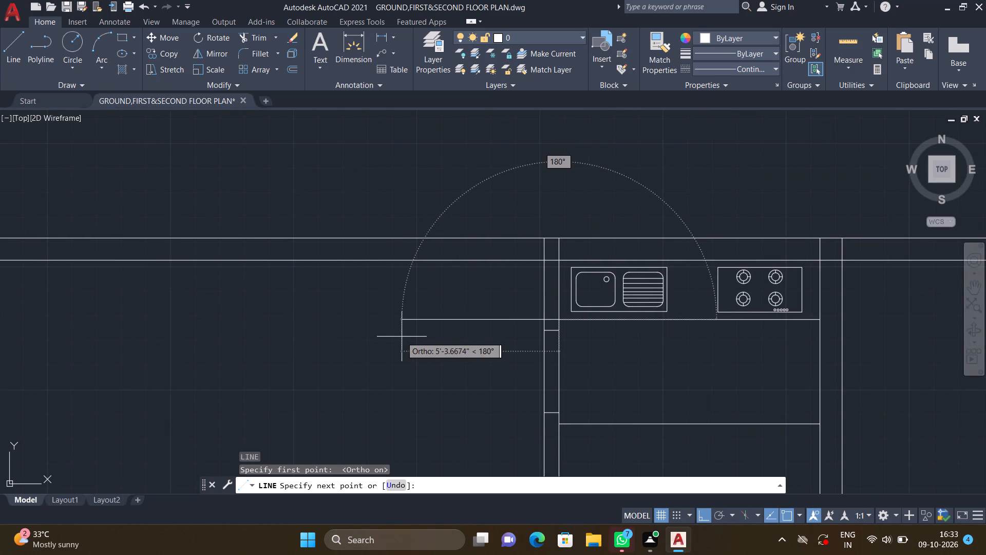
{"action": "middle_click_drag", "start_coordinate": [344, 352], "coordinate": [418, 349]}
{"action": "scroll", "coordinate": [415, 350], "scroll_direction": "down", "scroll_amount": 1}
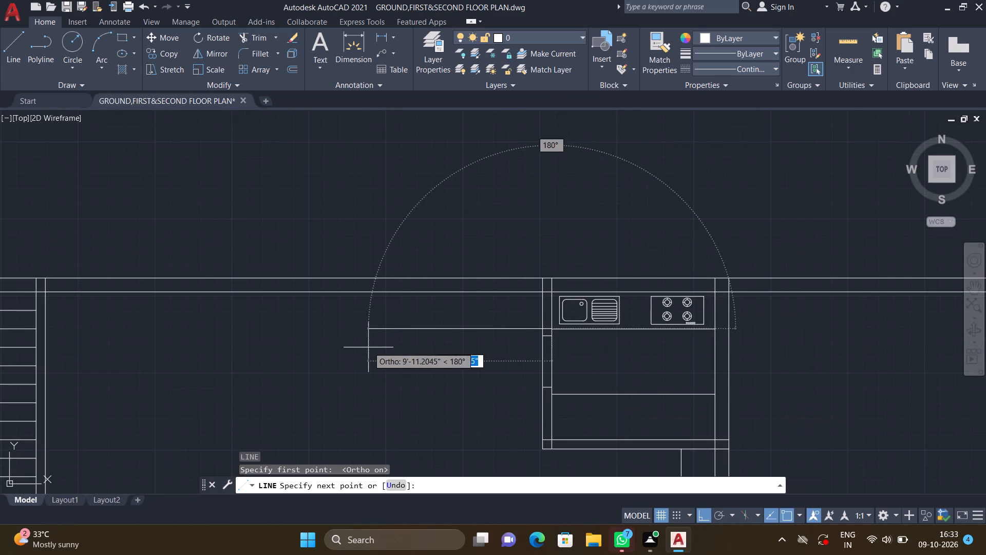
{"action": "scroll", "coordinate": [390, 347], "scroll_direction": "up", "scroll_amount": 2}
{"action": "middle_click_drag", "start_coordinate": [373, 325], "coordinate": [395, 326]}
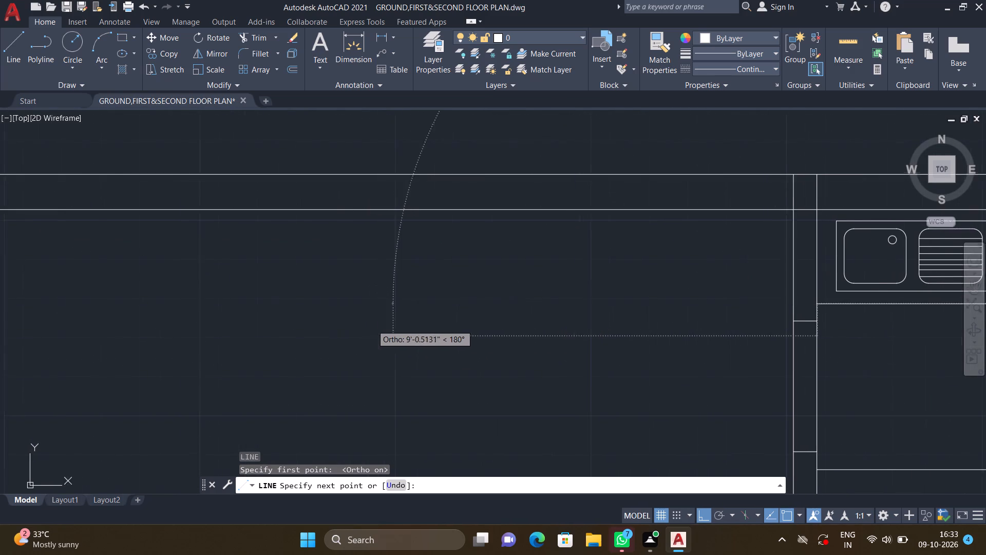
{"action": "middle_click_drag", "start_coordinate": [395, 326], "coordinate": [407, 330]}
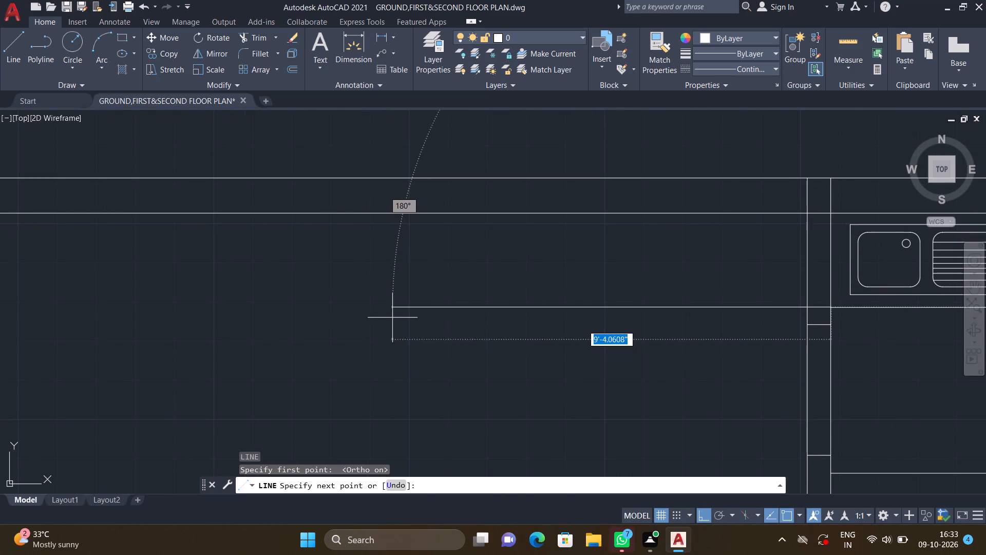
{"action": "left_click", "coordinate": [392, 318]}
{"action": "scroll", "coordinate": [381, 237], "scroll_direction": "up", "scroll_amount": 2}
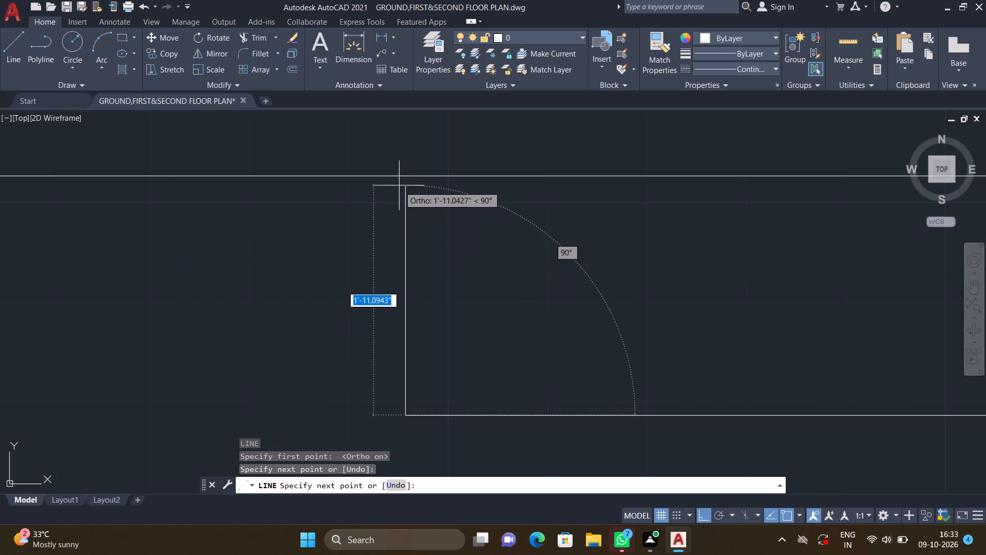
{"action": "left_click", "coordinate": [405, 174]}
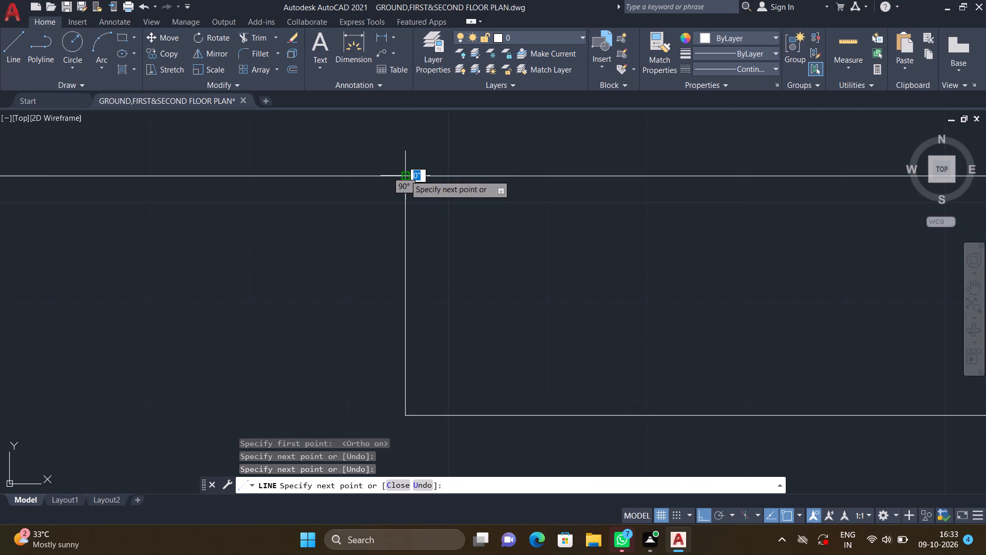
{"action": "key", "text": "Return"}
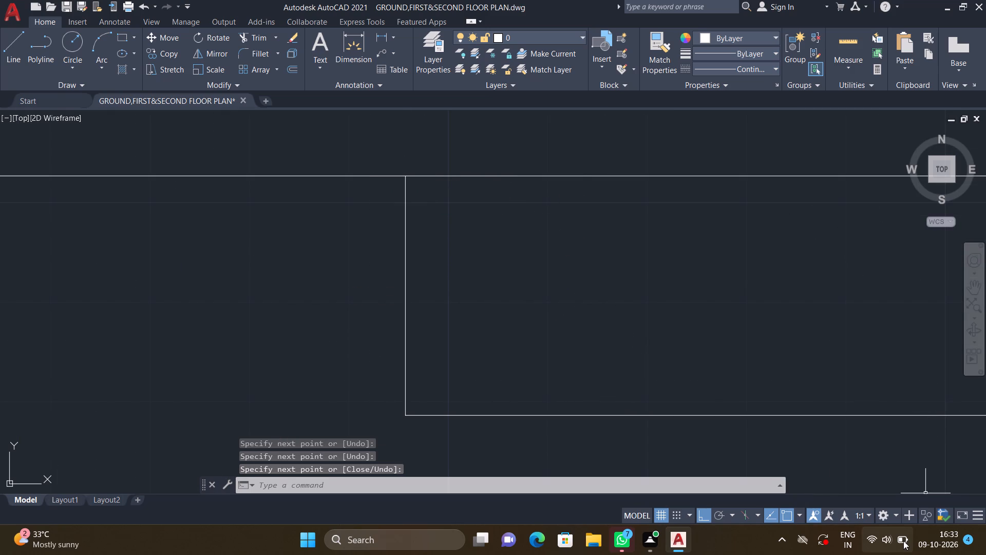
Trim the new counter line where it crosses the thickness of the wall left of the sink.
{"action": "scroll", "coordinate": [811, 318], "scroll_direction": "down", "scroll_amount": 2}
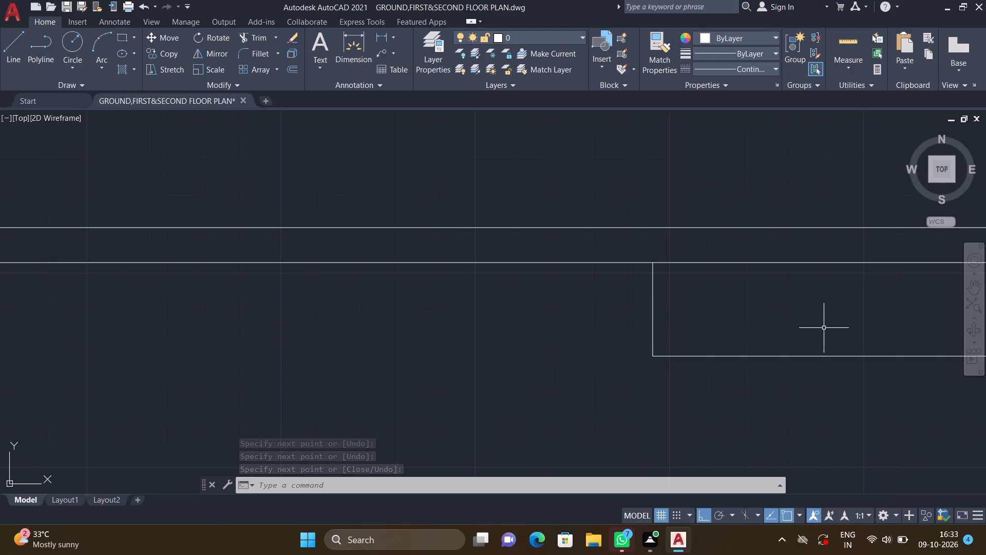
{"action": "middle_click_drag", "start_coordinate": [812, 320], "coordinate": [641, 334]}
{"action": "scroll", "coordinate": [642, 335], "scroll_direction": "down", "scroll_amount": 2}
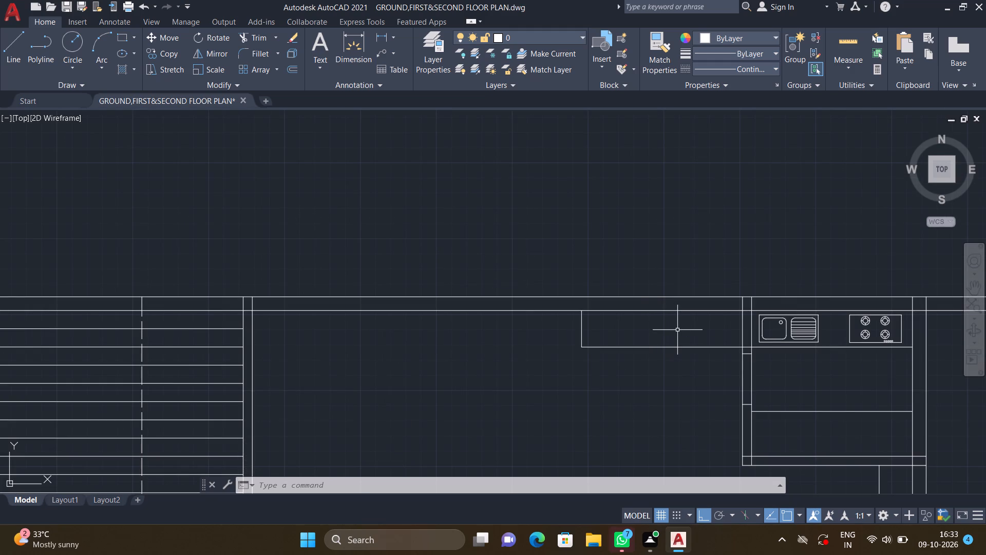
{"action": "type", "text": "TR"}
{"action": "key", "text": "Return"}
{"action": "scroll", "coordinate": [746, 349], "scroll_direction": "up", "scroll_amount": 2}
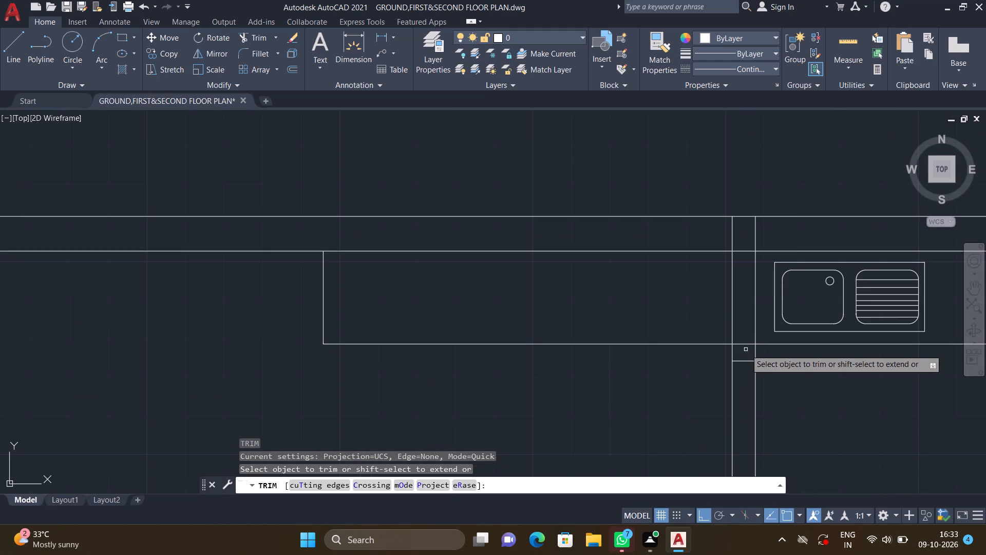
{"action": "left_click", "coordinate": [743, 344]}
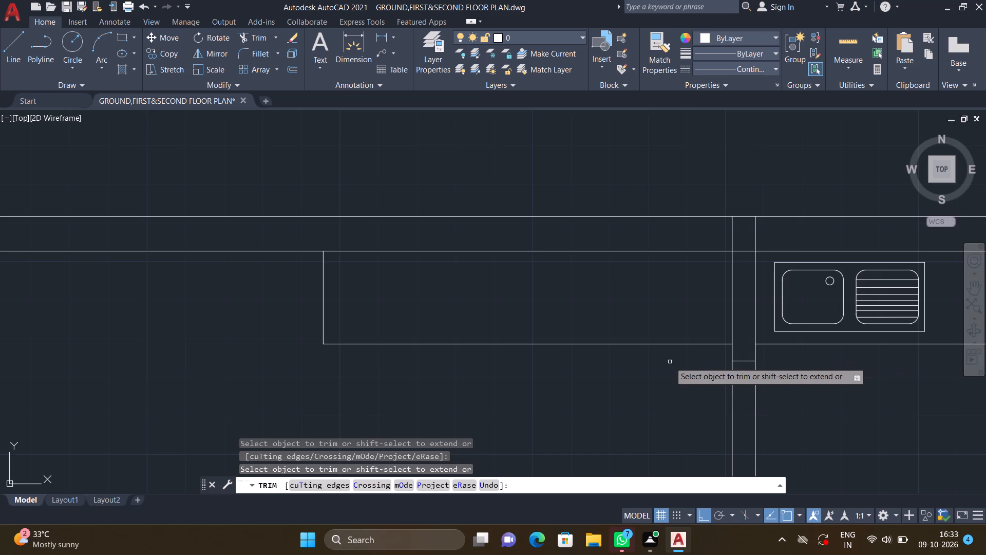
{"action": "scroll", "coordinate": [673, 365], "scroll_direction": "down", "scroll_amount": 1}
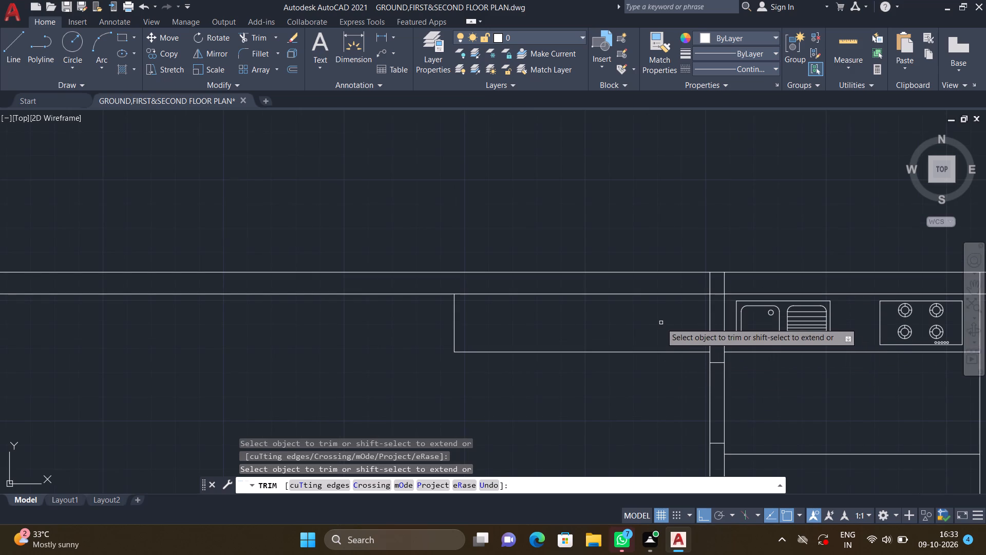
{"action": "key", "text": "Return"}
Turn ortho mode off for free placement of the fixture copies.
{"action": "scroll", "coordinate": [682, 343], "scroll_direction": "down", "scroll_amount": 1}
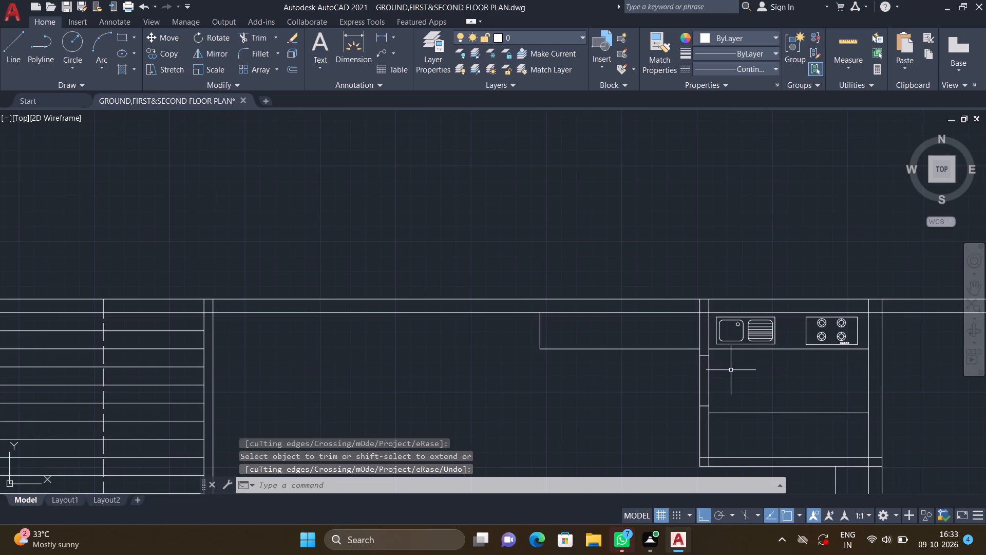
{"action": "middle_click_drag", "start_coordinate": [773, 379], "coordinate": [680, 366]}
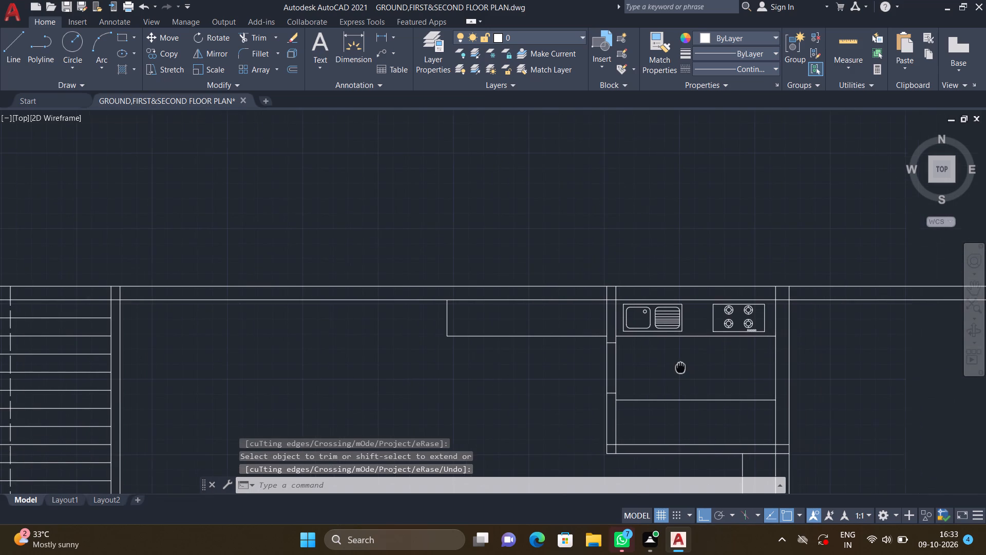
{"action": "scroll", "coordinate": [693, 322], "scroll_direction": "up", "scroll_amount": 2}
{"action": "middle_click_drag", "start_coordinate": [679, 323], "coordinate": [707, 335]}
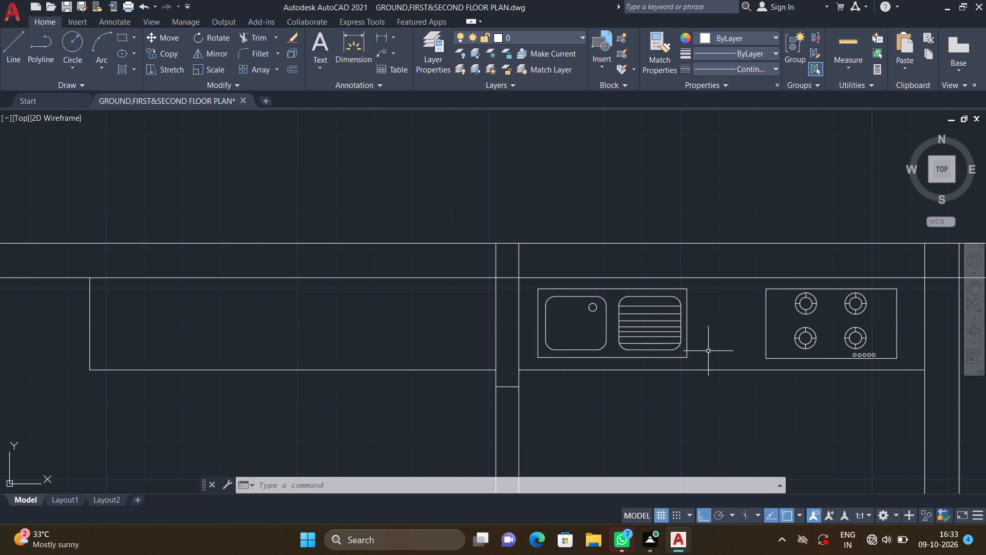
{"action": "key", "text": "F8"}
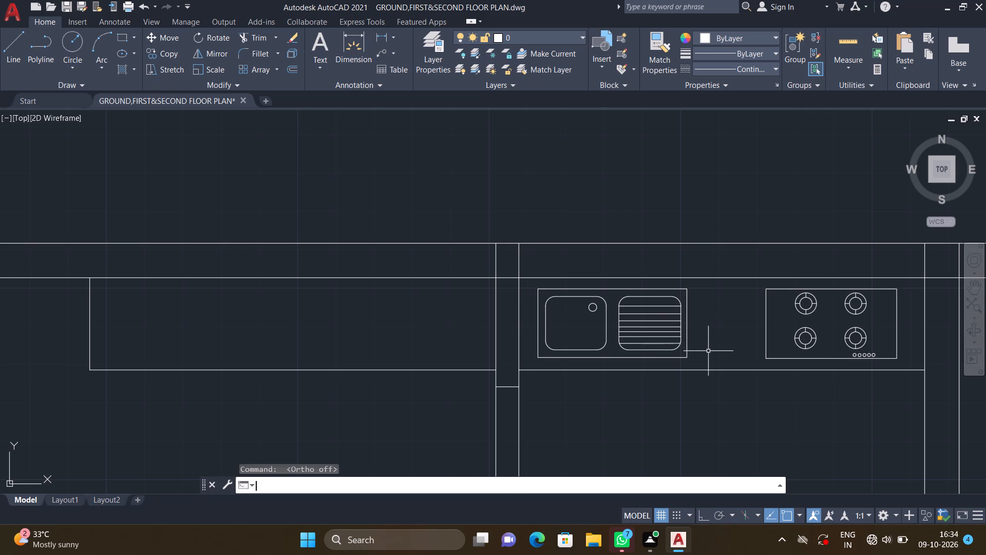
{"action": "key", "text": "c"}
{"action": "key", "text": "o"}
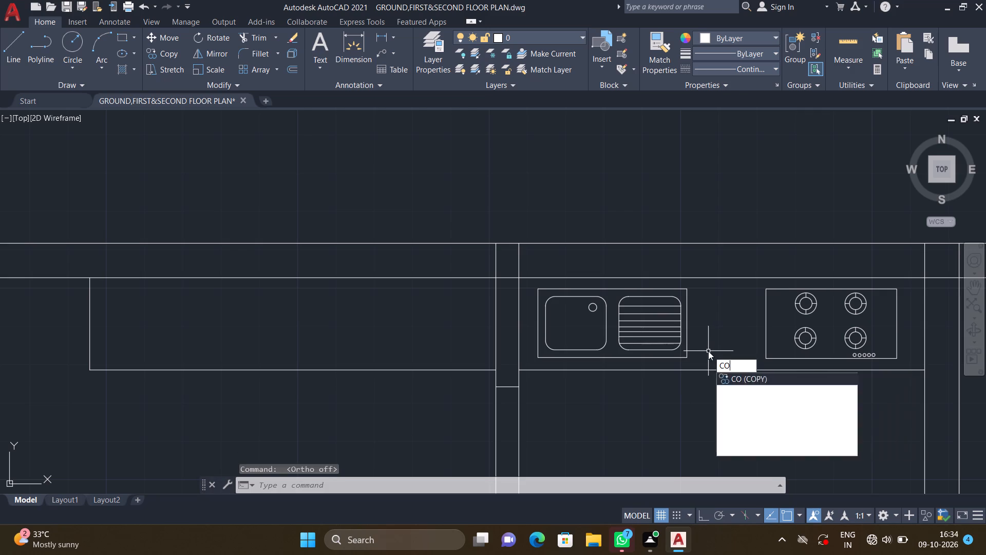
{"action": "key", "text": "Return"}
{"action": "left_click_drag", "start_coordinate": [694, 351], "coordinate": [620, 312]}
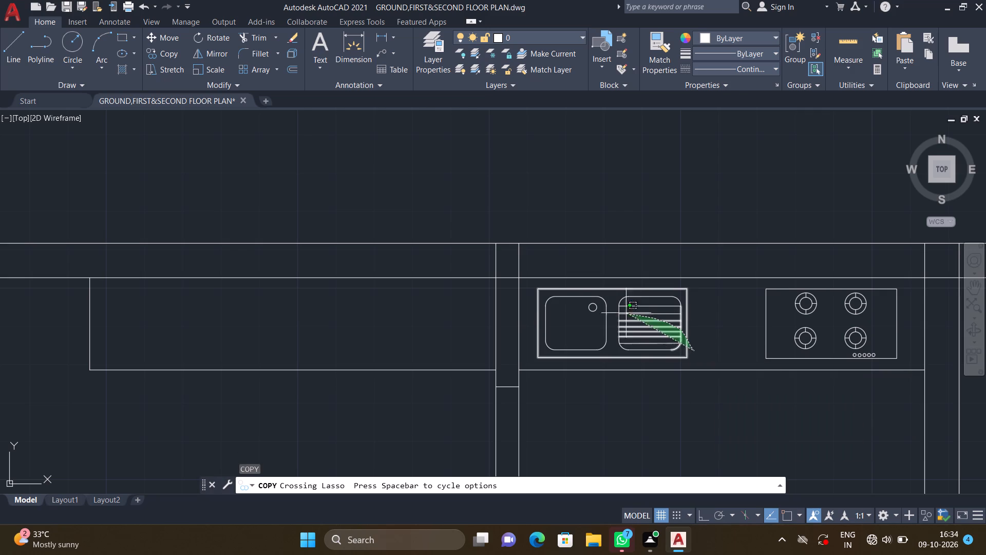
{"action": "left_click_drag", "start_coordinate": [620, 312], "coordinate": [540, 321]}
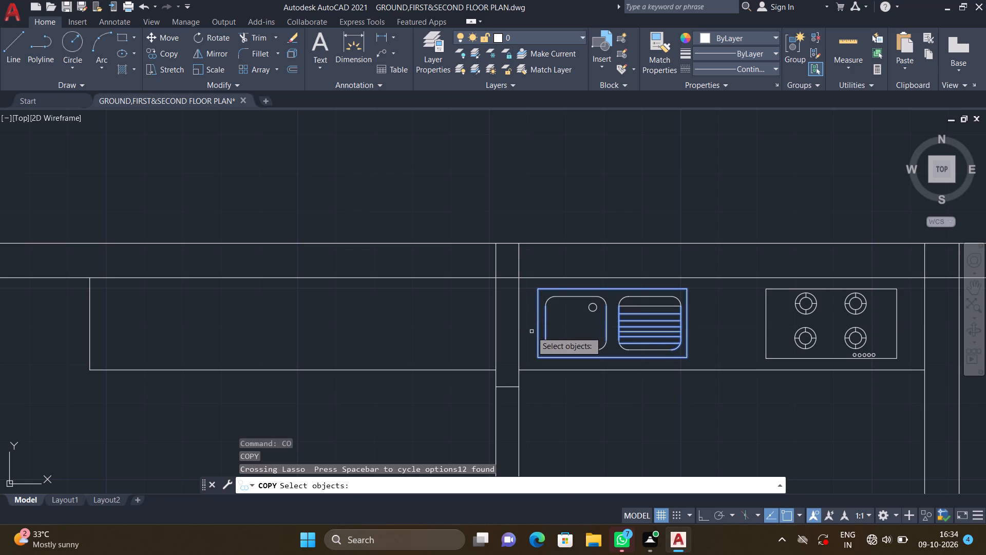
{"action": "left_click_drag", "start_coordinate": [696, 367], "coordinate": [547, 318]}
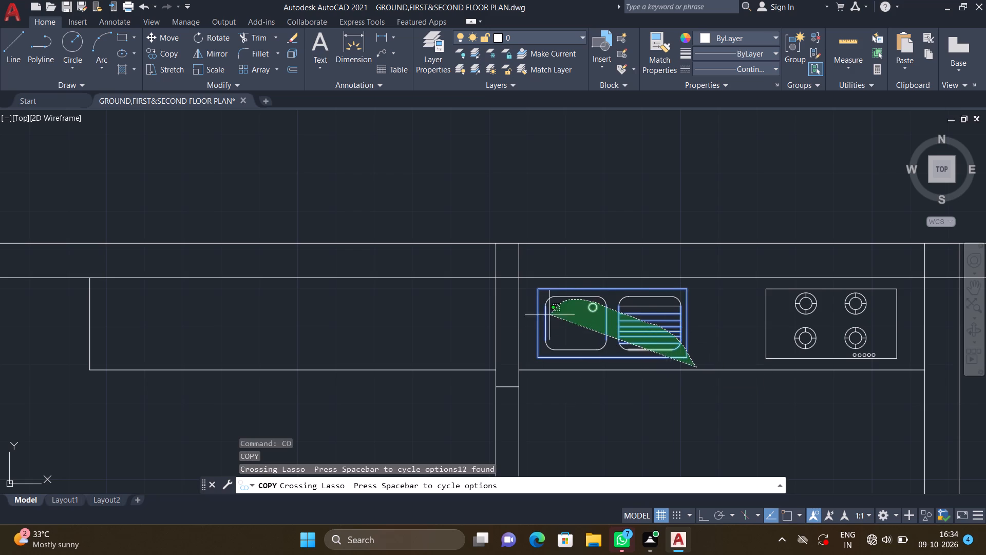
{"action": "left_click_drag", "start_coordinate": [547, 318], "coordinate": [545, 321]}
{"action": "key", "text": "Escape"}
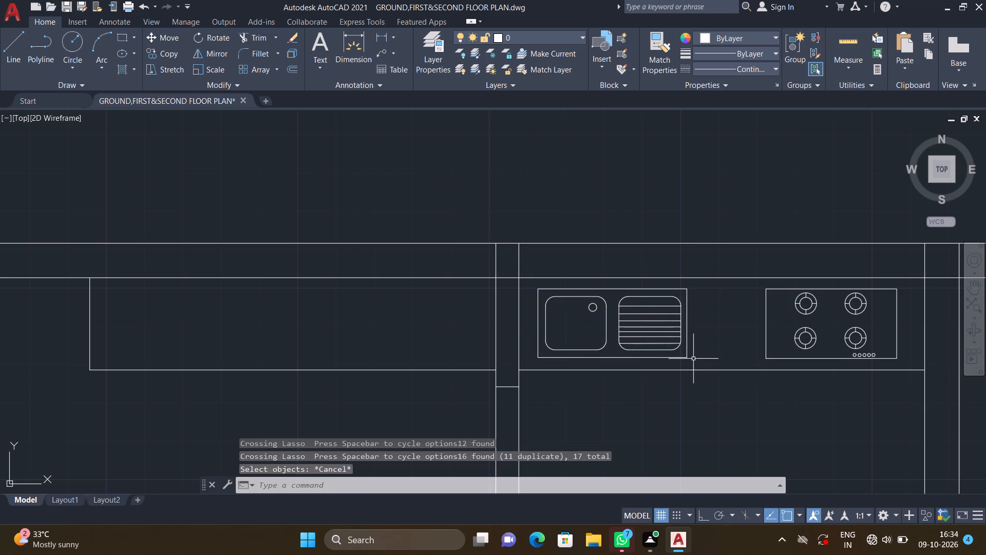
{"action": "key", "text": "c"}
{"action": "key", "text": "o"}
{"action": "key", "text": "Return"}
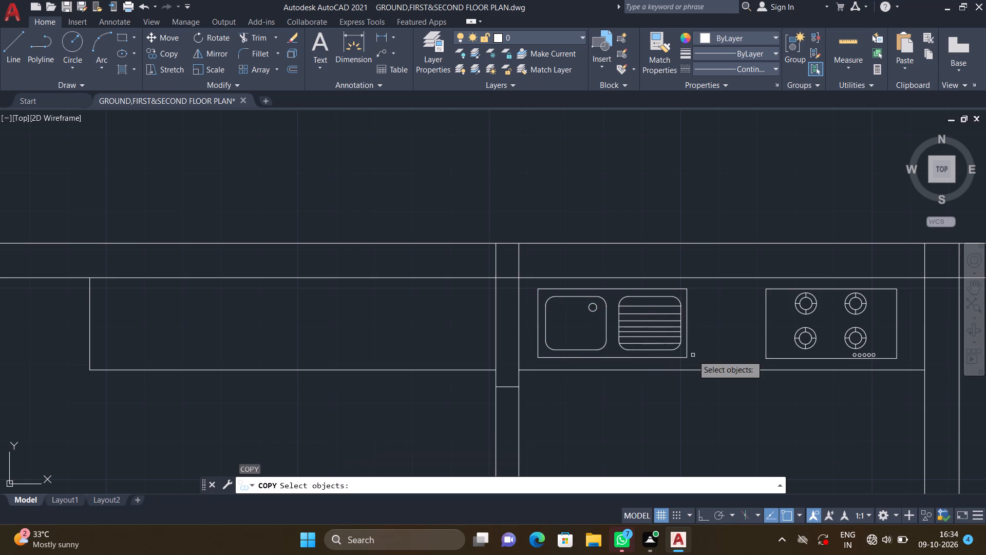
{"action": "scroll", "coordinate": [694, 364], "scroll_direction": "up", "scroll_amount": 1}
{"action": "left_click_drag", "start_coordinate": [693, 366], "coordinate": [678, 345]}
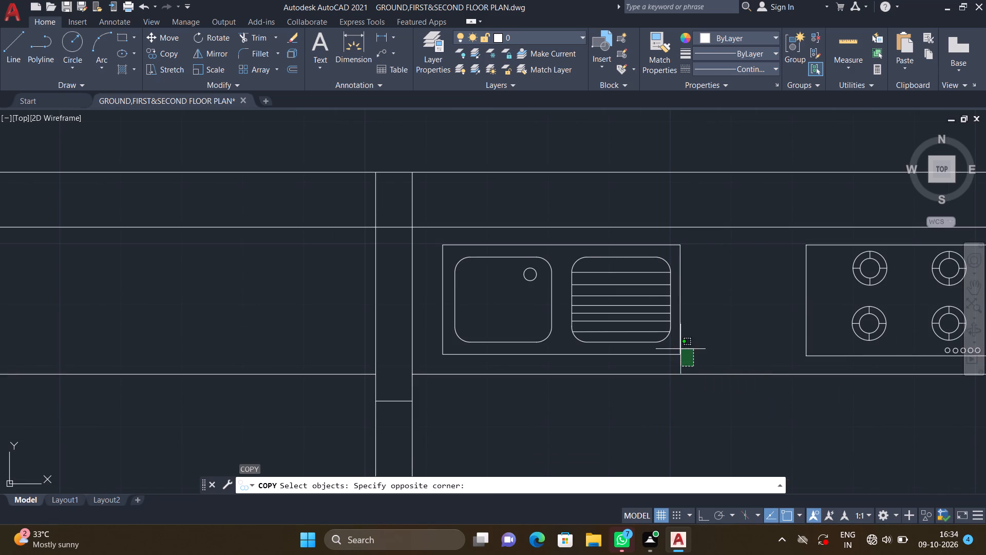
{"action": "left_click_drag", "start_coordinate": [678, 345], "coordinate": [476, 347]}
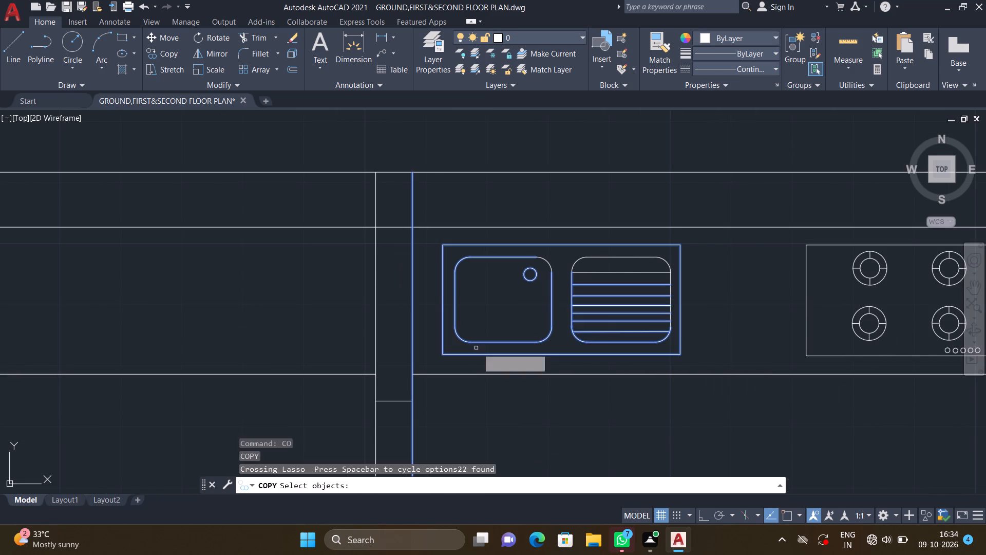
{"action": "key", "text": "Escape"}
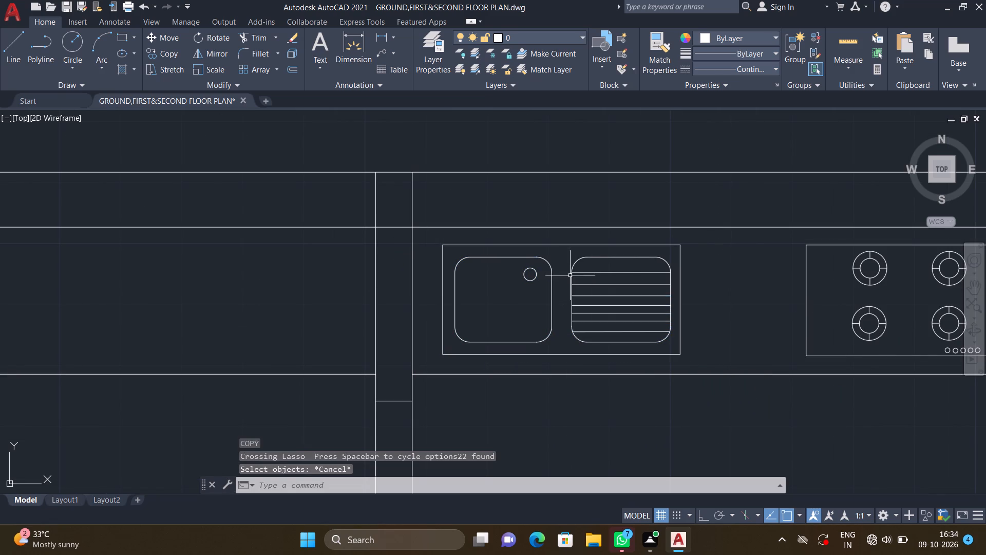
Copy the complete sink unit from its lower-left corner to the left end of the new counter across the wall, about 9'-2" away.
{"action": "key", "text": "c"}
{"action": "key", "text": "o"}
{"action": "key", "text": "Return"}
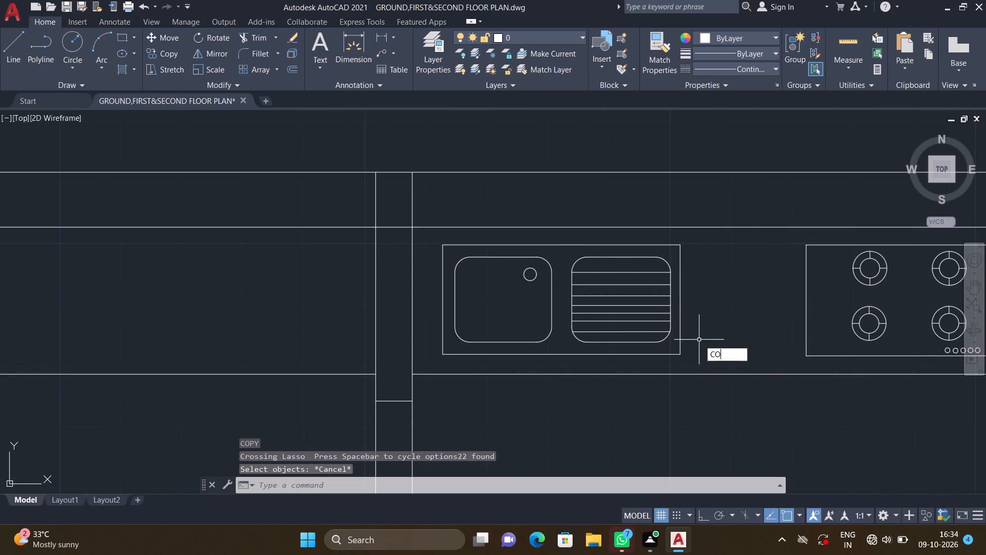
{"action": "left_click_drag", "start_coordinate": [689, 363], "coordinate": [684, 356]}
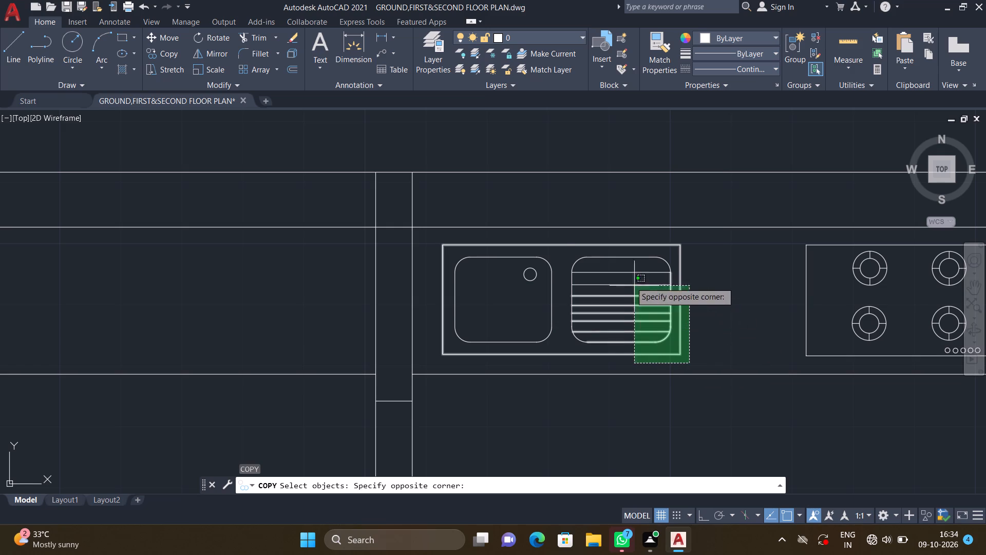
{"action": "left_click", "coordinate": [431, 238]}
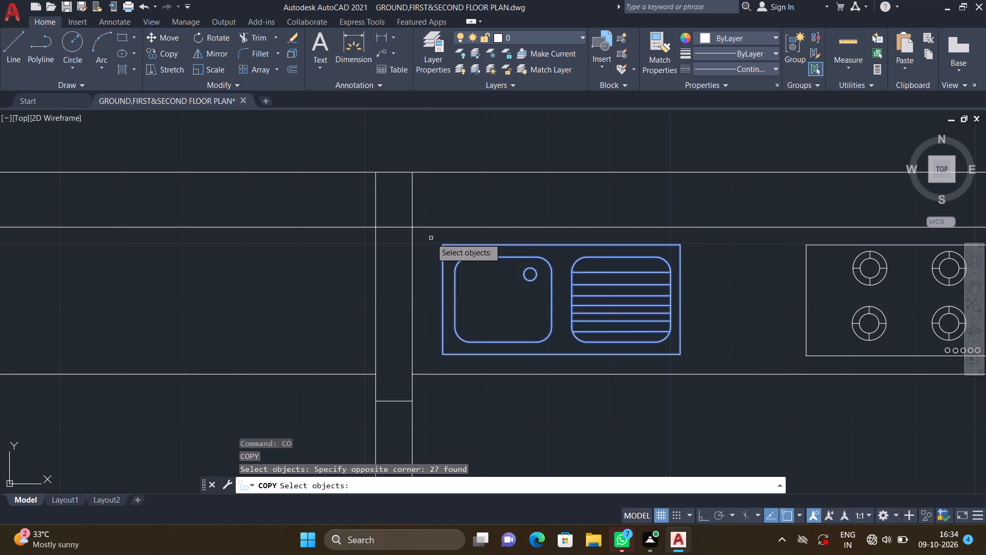
{"action": "key", "text": "Return"}
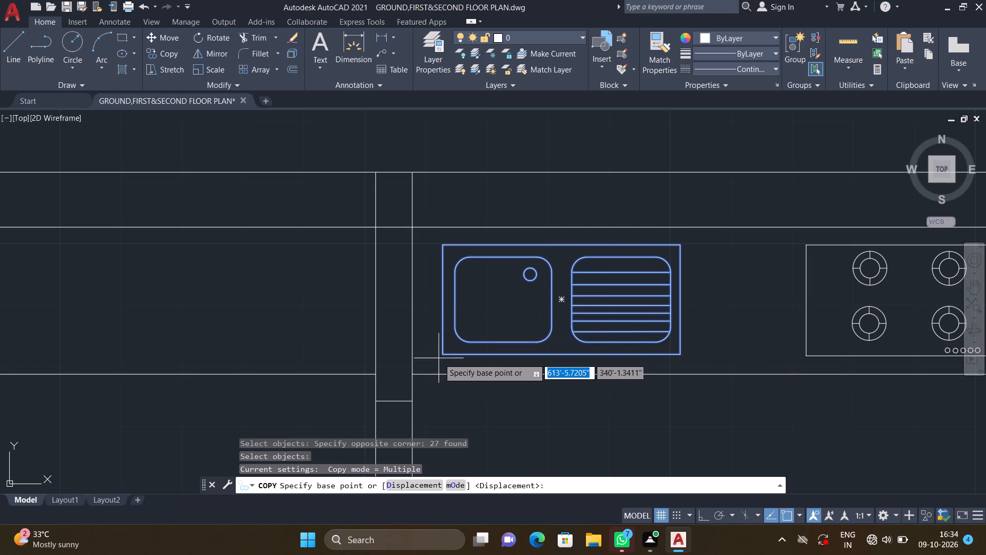
{"action": "left_click", "coordinate": [440, 355]}
{"action": "scroll", "coordinate": [417, 348], "scroll_direction": "down", "scroll_amount": 2}
{"action": "middle_click_drag", "start_coordinate": [333, 337], "coordinate": [463, 323]}
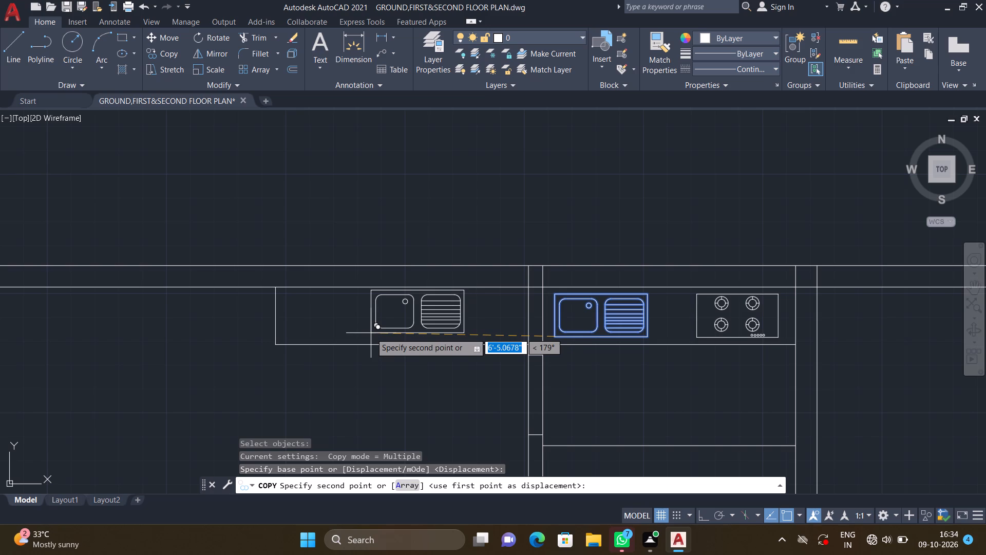
{"action": "middle_click_drag", "start_coordinate": [356, 329], "coordinate": [442, 327]}
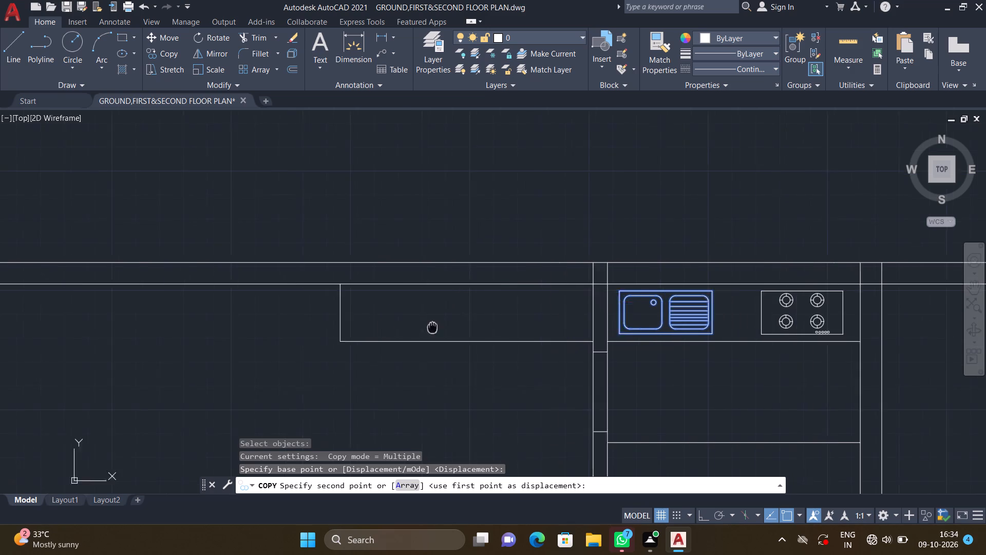
{"action": "middle_click_drag", "start_coordinate": [442, 327], "coordinate": [448, 328]}
{"action": "scroll", "coordinate": [407, 325], "scroll_direction": "up", "scroll_amount": 2}
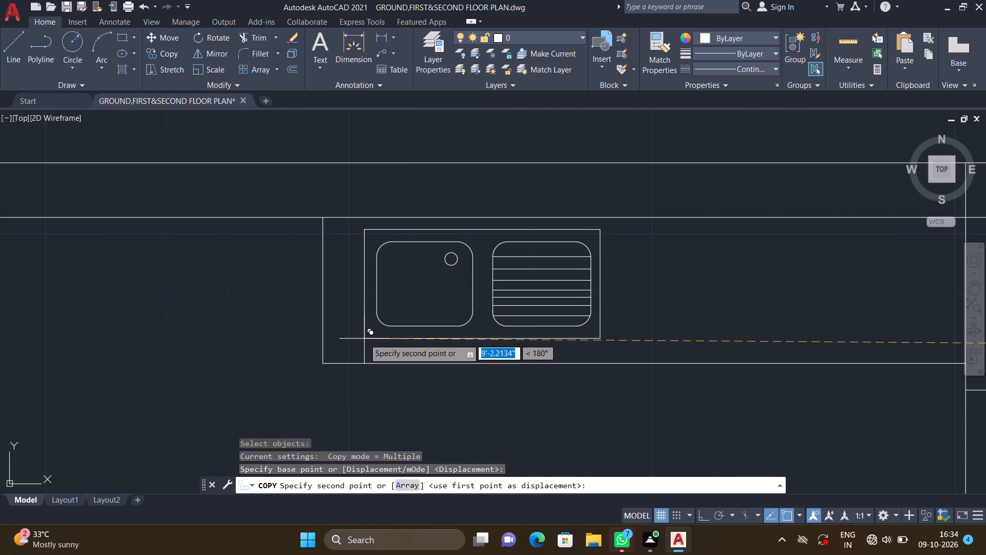
{"action": "left_click", "coordinate": [363, 339]}
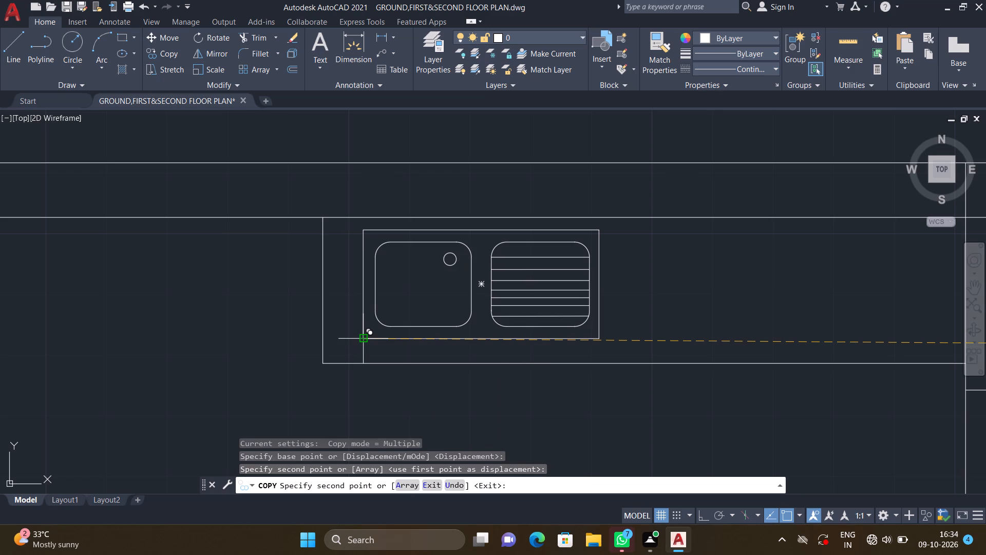
{"action": "key", "text": "Return"}
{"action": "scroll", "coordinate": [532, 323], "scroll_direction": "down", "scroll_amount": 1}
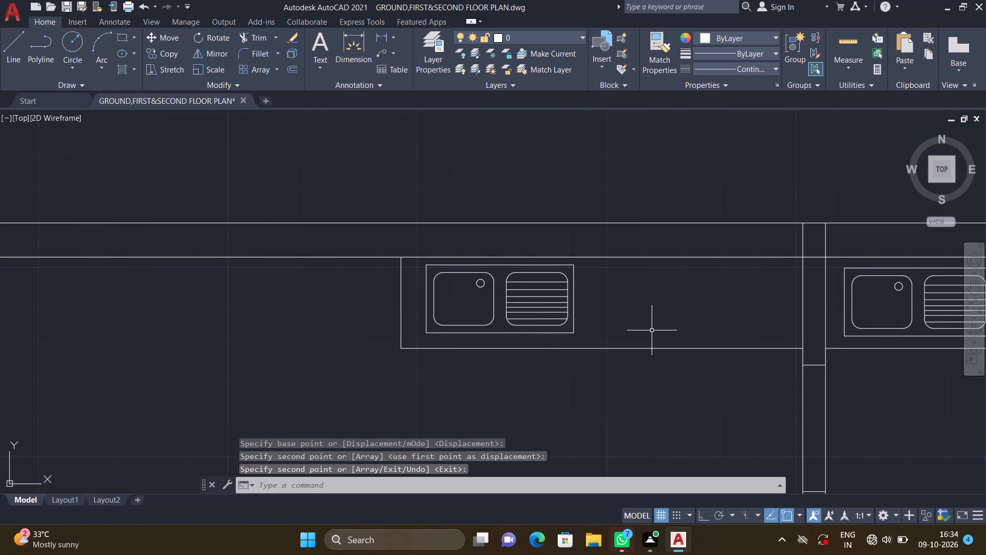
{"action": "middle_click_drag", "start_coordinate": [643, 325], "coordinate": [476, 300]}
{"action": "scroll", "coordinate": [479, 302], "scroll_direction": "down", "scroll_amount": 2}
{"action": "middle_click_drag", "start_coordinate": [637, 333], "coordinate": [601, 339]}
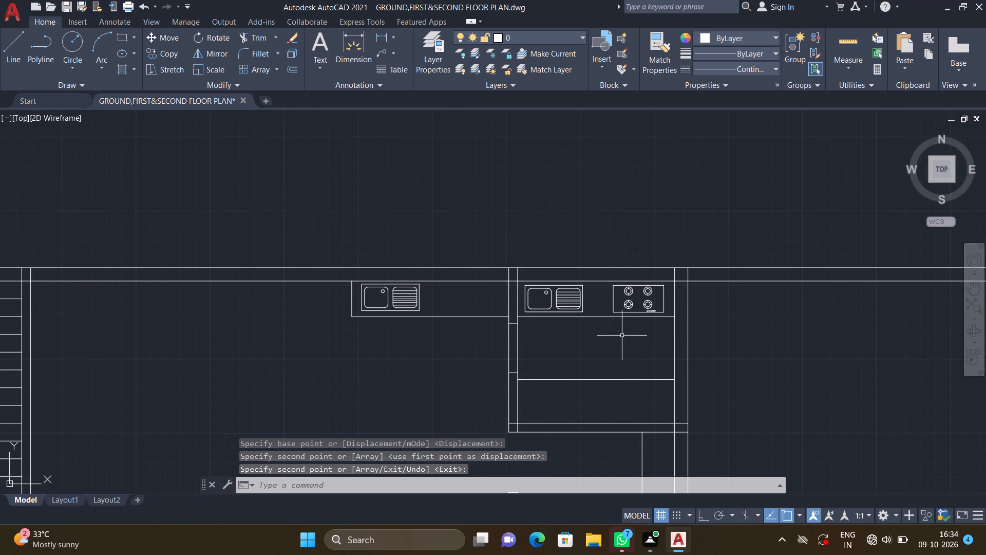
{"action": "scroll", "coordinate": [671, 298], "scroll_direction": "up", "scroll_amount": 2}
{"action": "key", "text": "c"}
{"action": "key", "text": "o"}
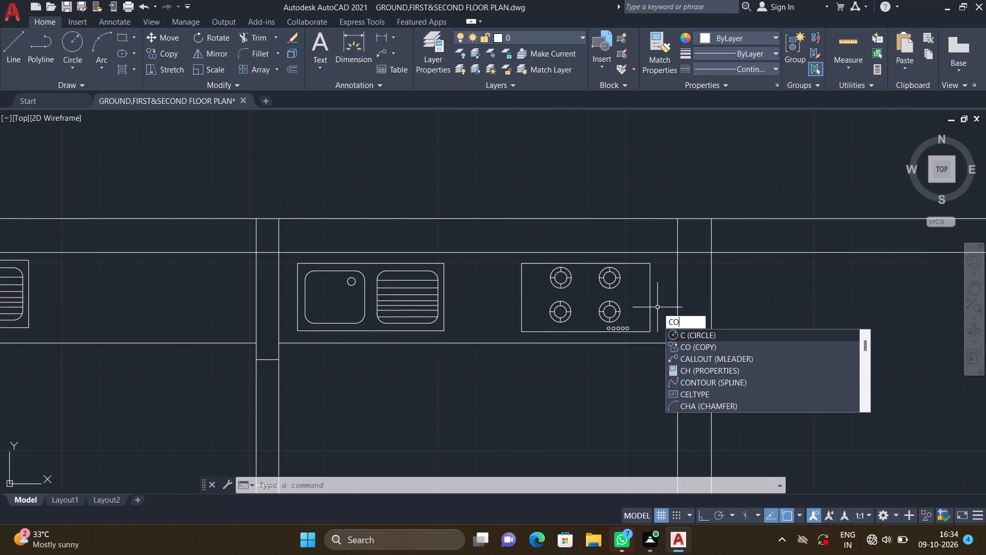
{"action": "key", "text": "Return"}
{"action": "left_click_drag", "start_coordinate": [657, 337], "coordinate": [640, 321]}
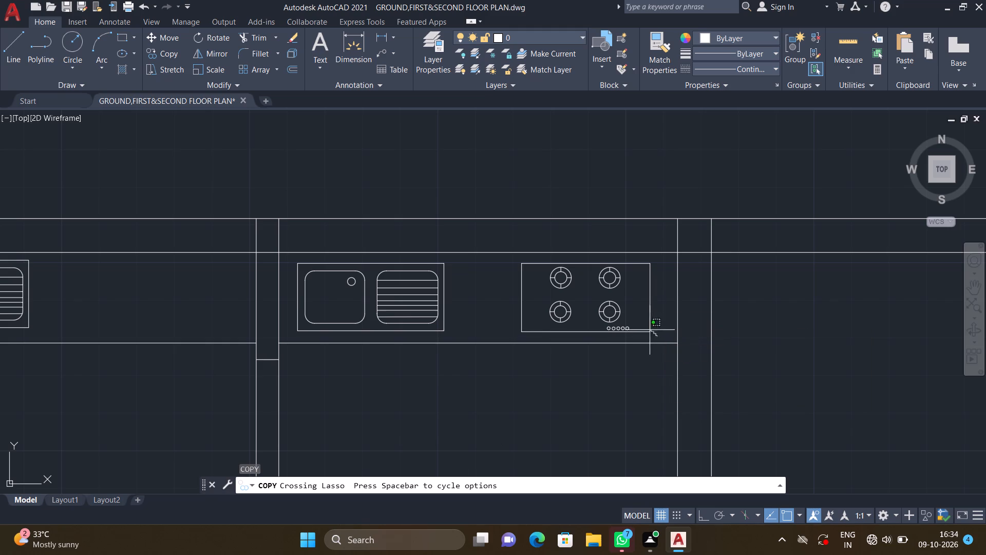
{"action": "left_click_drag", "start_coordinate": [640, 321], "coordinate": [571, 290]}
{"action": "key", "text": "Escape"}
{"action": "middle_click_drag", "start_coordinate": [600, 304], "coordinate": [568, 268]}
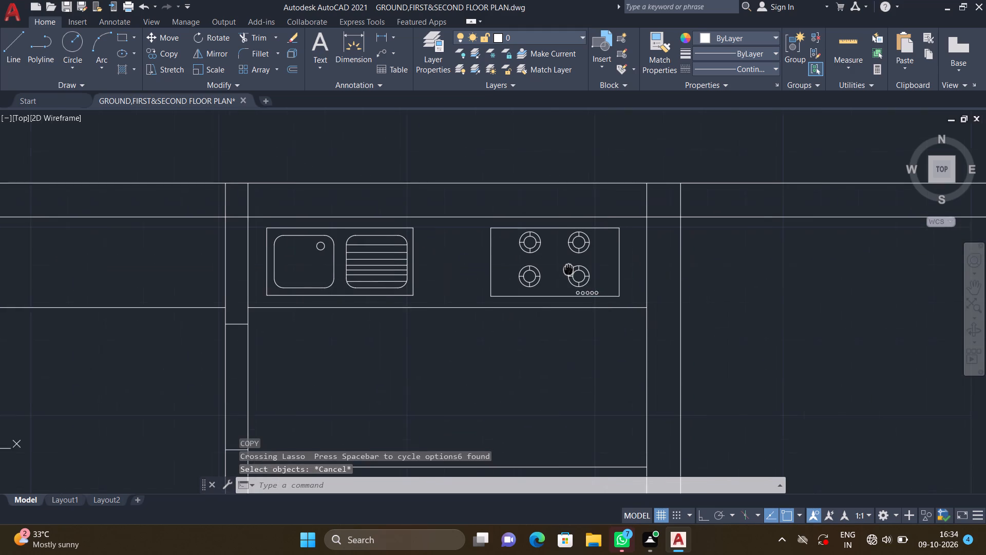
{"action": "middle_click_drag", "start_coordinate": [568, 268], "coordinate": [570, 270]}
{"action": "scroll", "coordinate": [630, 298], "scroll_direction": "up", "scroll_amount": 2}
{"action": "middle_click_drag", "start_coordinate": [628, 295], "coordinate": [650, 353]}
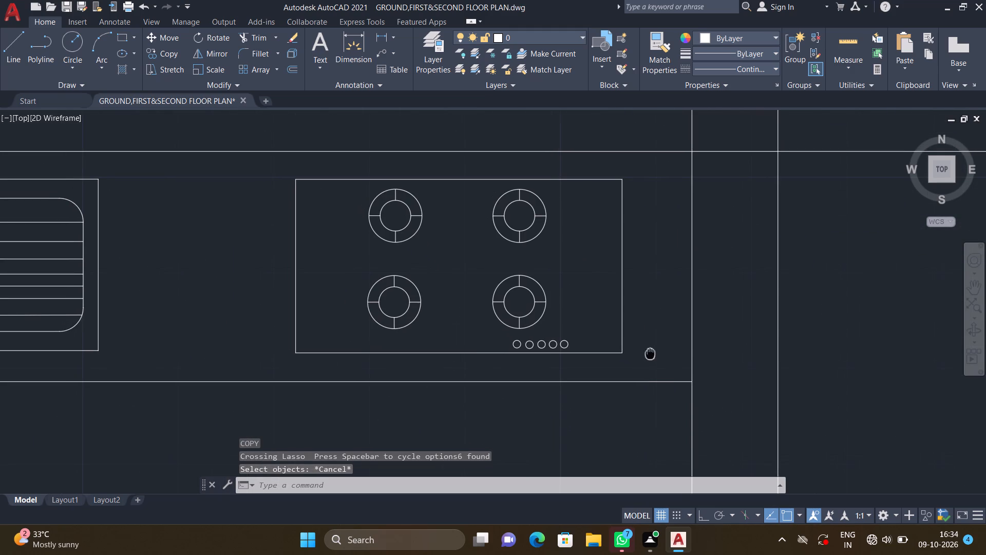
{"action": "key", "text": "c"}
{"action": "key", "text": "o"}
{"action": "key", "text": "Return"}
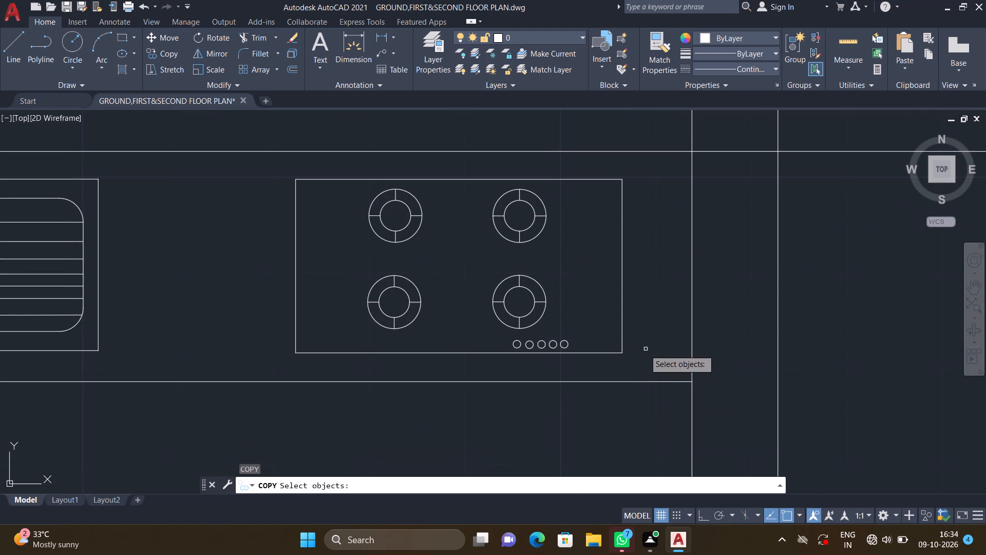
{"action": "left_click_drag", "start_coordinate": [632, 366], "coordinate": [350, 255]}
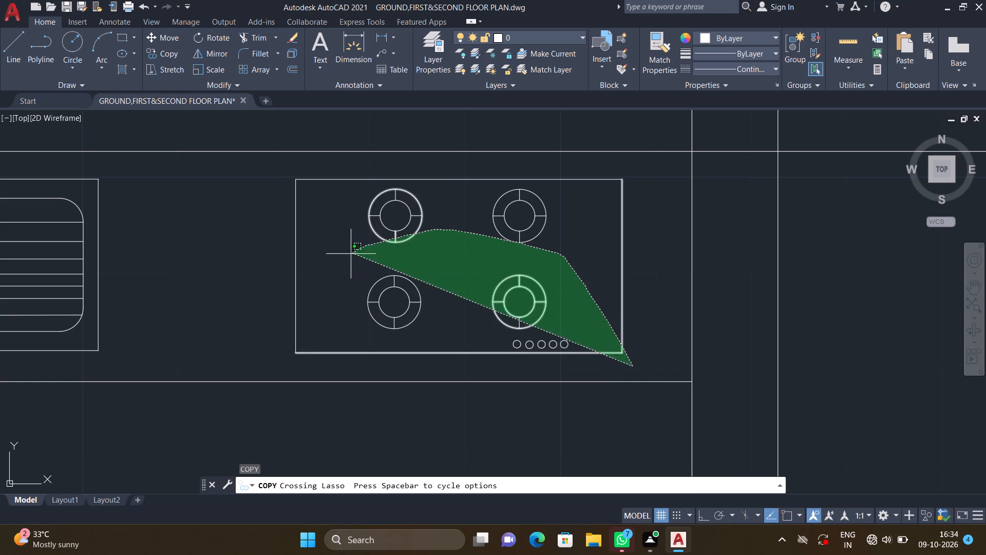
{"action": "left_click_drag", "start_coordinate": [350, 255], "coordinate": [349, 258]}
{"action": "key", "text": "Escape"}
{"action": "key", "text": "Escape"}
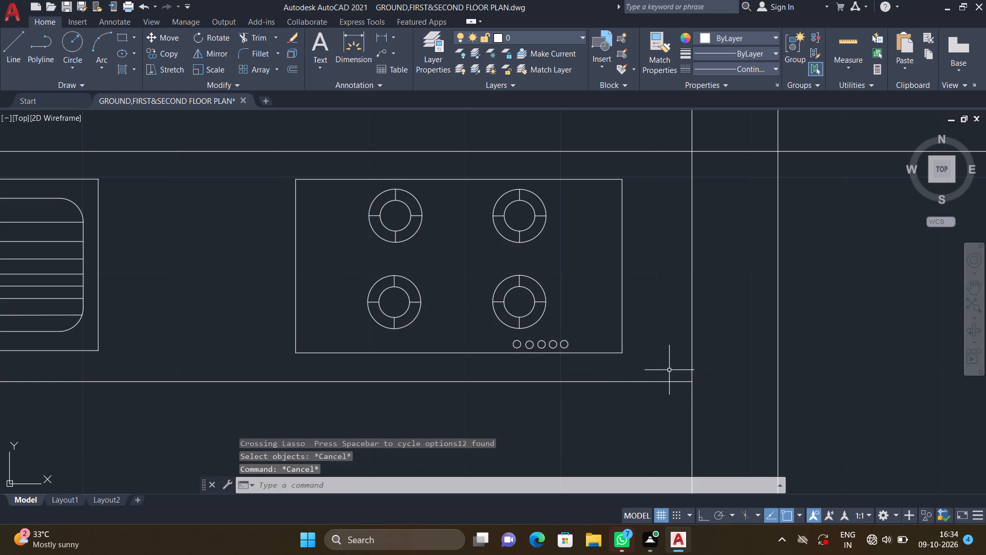
Copy the complete cooktop, including all burners and knobs, from its upper-left corner about 9'-4" left onto the new counter, between the copied sink and the wall.
{"action": "key", "text": "c"}
{"action": "key", "text": "o"}
{"action": "key", "text": "Return"}
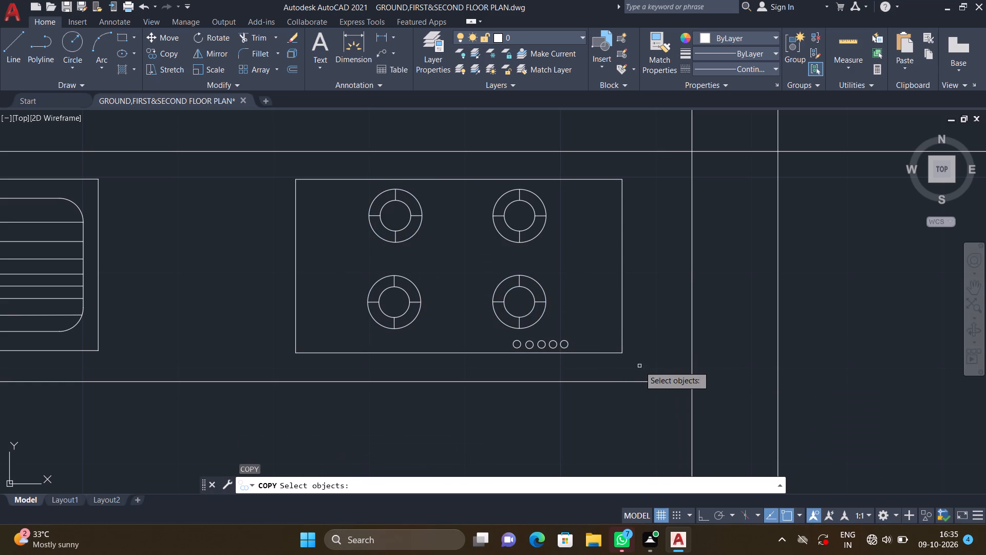
{"action": "left_click_drag", "start_coordinate": [638, 364], "coordinate": [503, 213]}
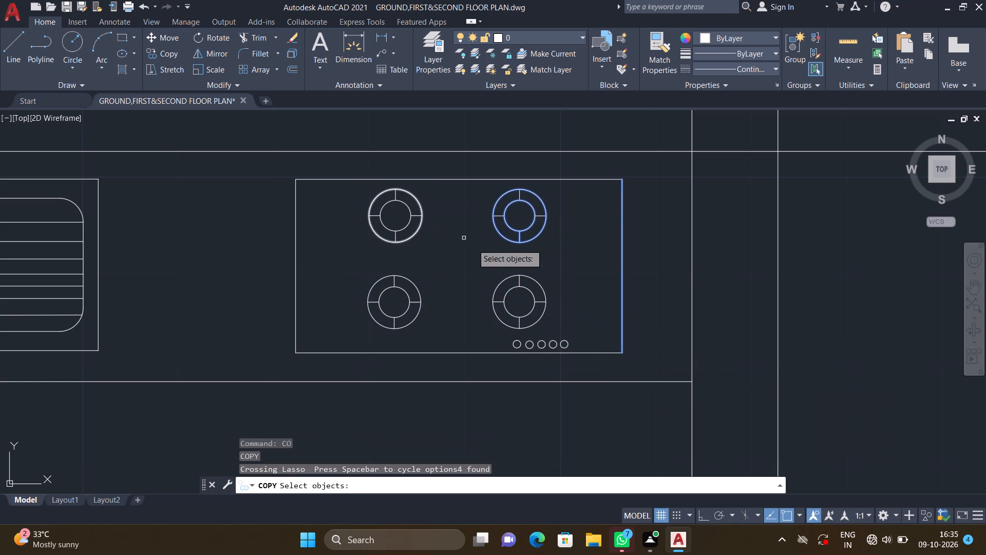
{"action": "left_click_drag", "start_coordinate": [639, 359], "coordinate": [233, 216]}
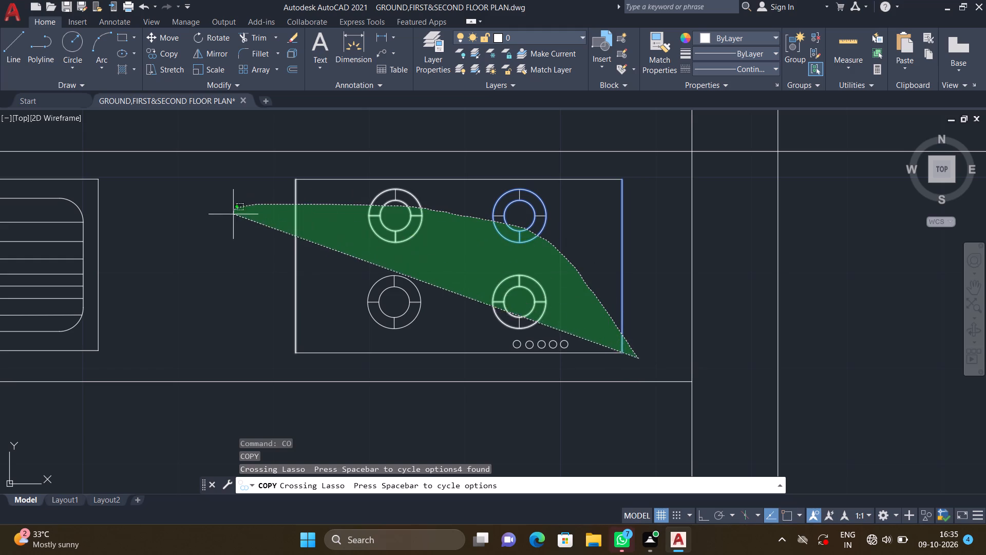
{"action": "left_click_drag", "start_coordinate": [233, 216], "coordinate": [254, 275]}
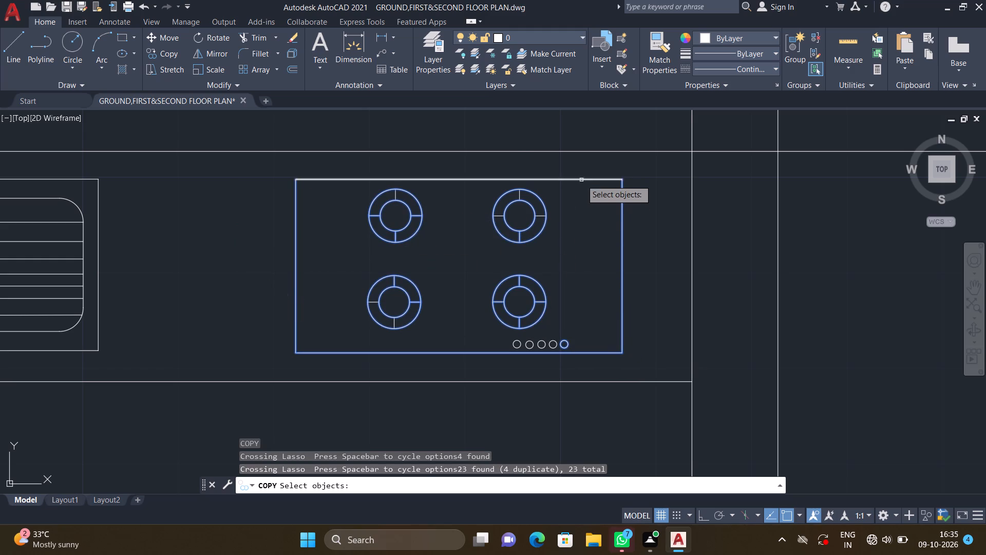
{"action": "left_click", "coordinate": [583, 177]}
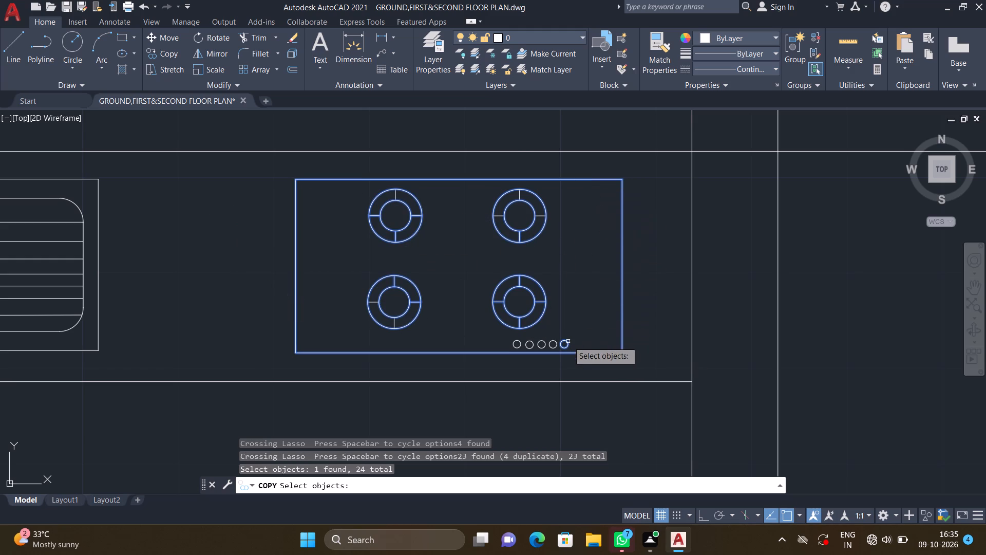
{"action": "scroll", "coordinate": [523, 348], "scroll_direction": "up", "scroll_amount": 1}
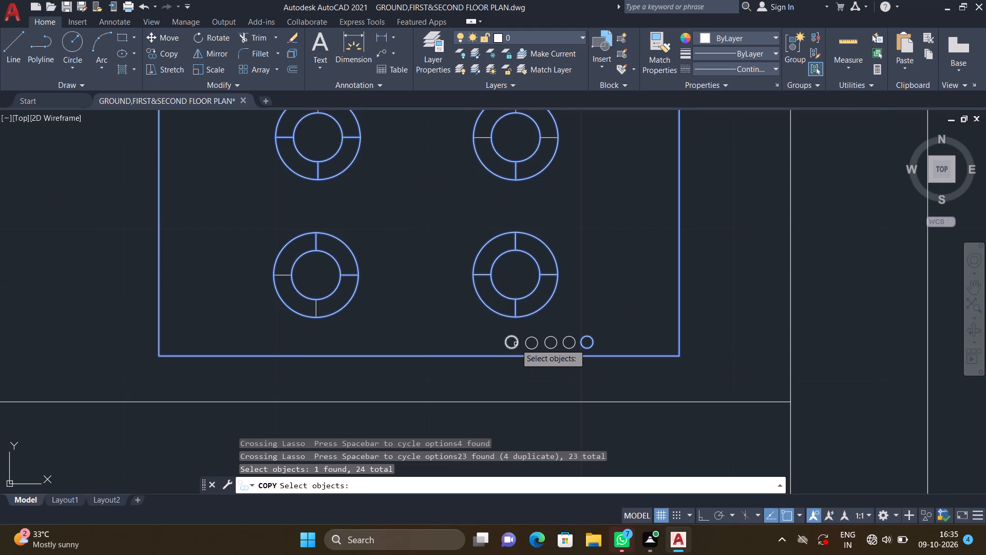
{"action": "left_click", "coordinate": [516, 344]}
{"action": "left_click", "coordinate": [530, 348]}
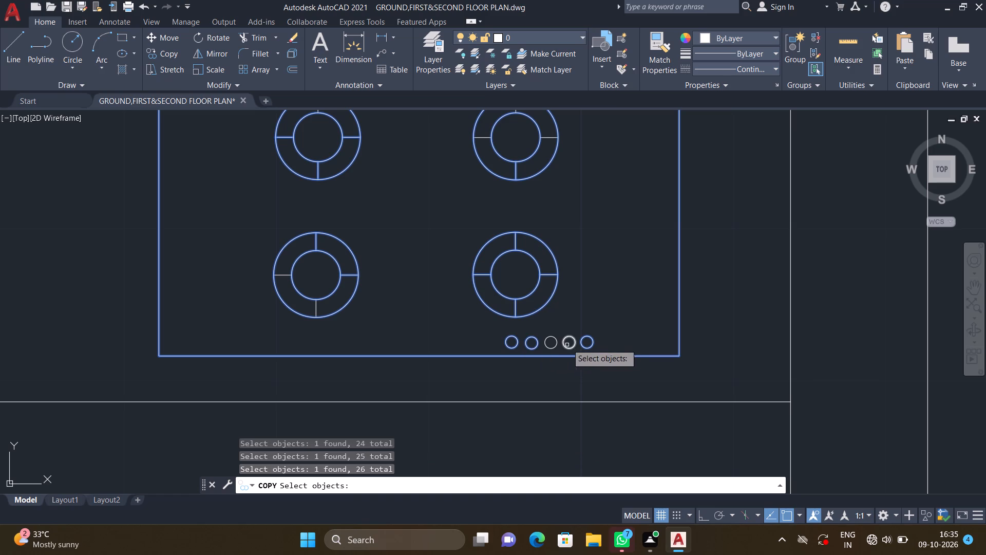
{"action": "double_click", "coordinate": [557, 342]}
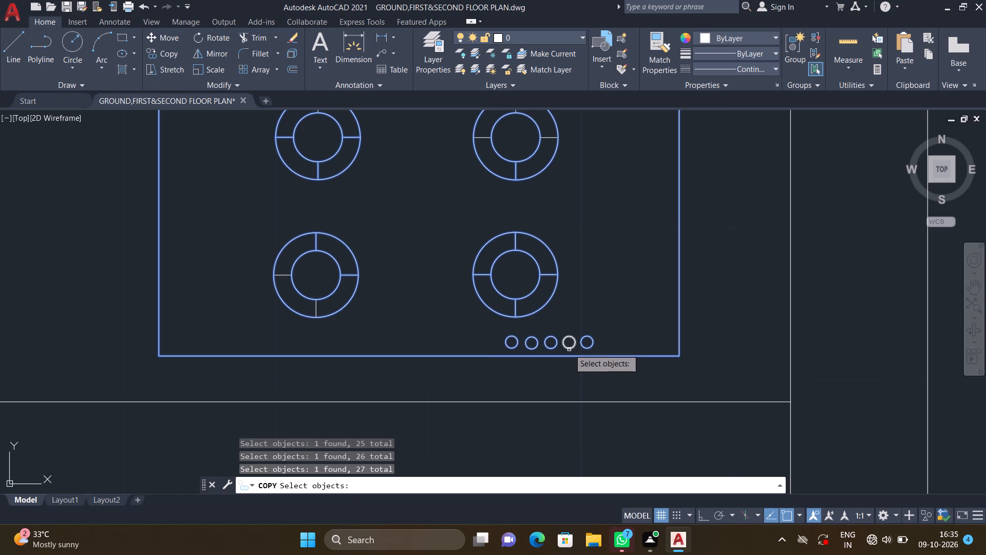
{"action": "left_click", "coordinate": [569, 348]}
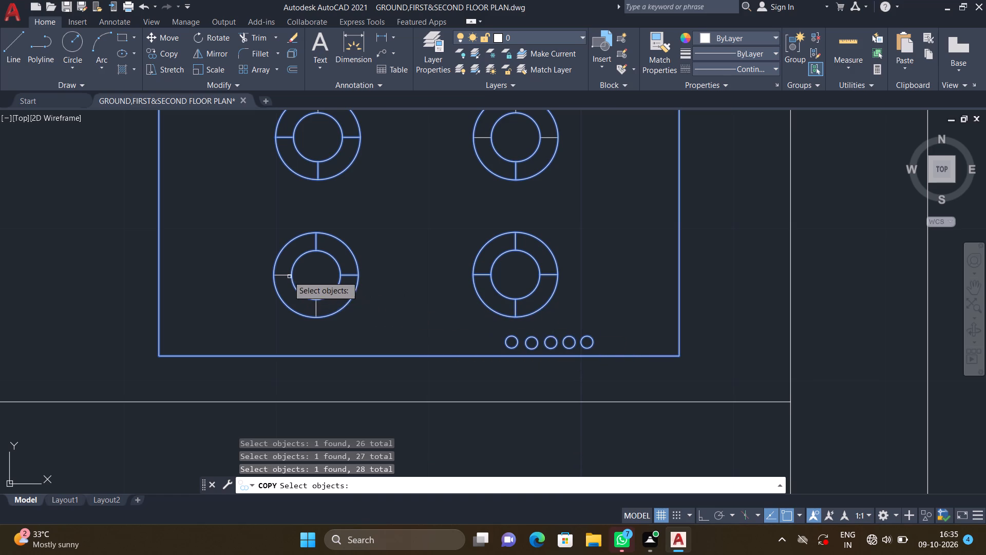
{"action": "left_click", "coordinate": [280, 274]}
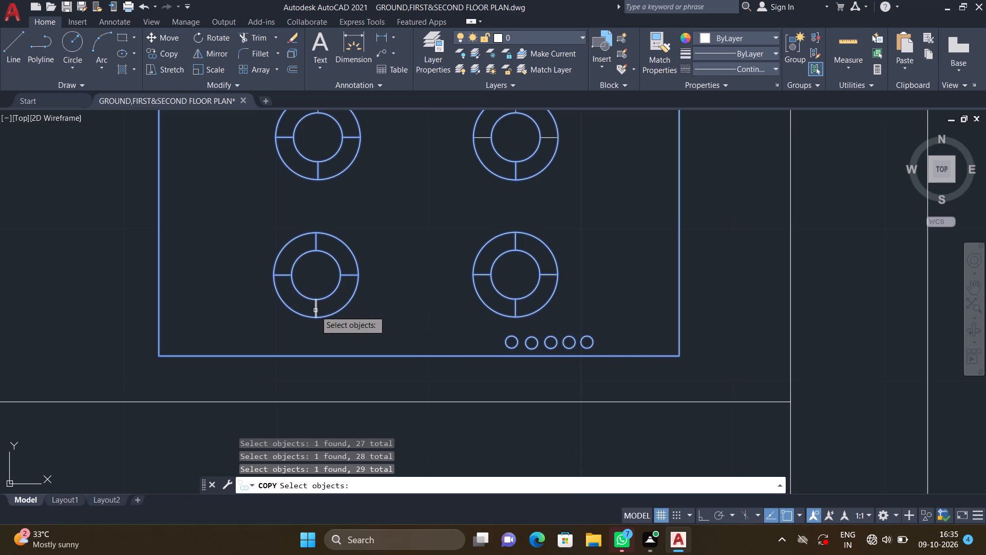
{"action": "left_click", "coordinate": [315, 310]}
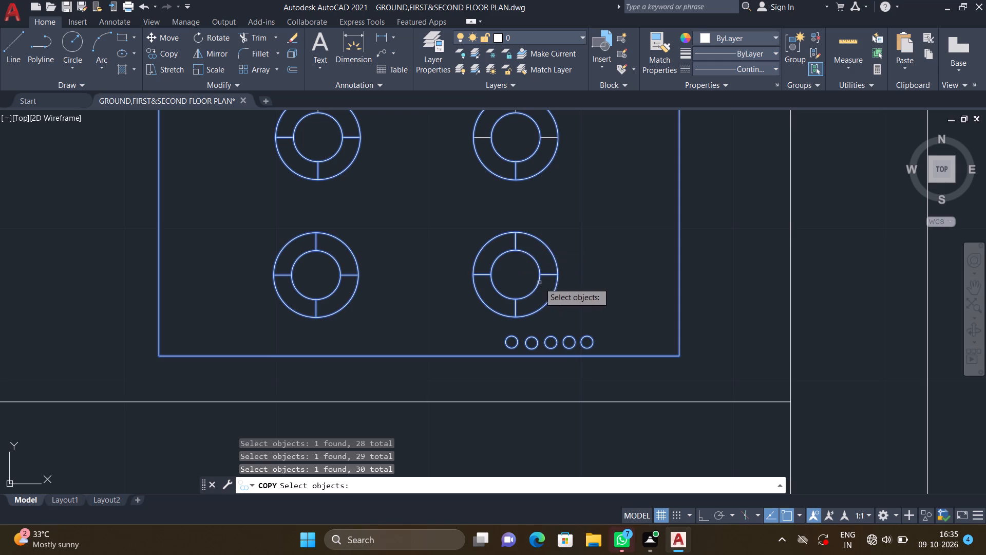
{"action": "middle_click_drag", "start_coordinate": [540, 281], "coordinate": [563, 374]}
{"action": "left_click", "coordinate": [573, 229]}
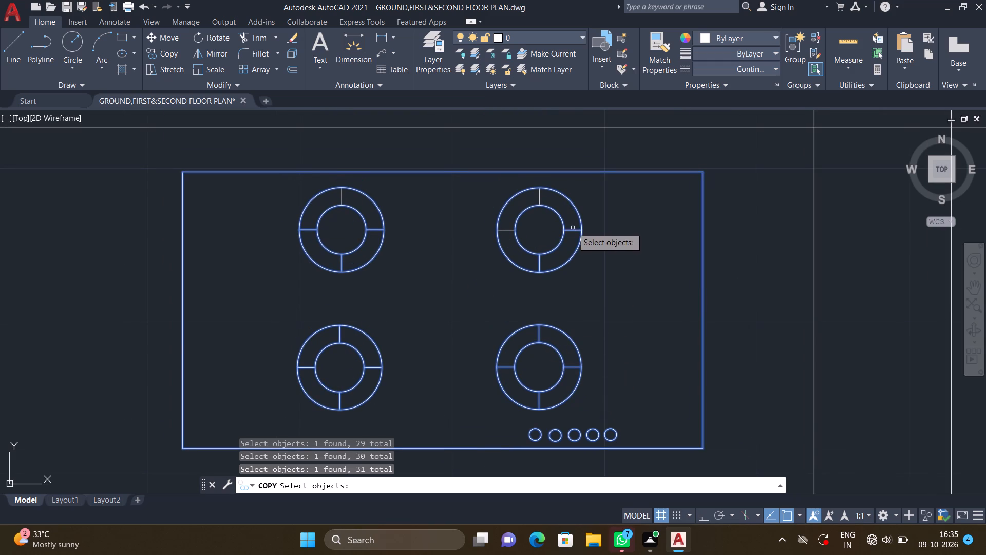
{"action": "left_click", "coordinate": [539, 194]}
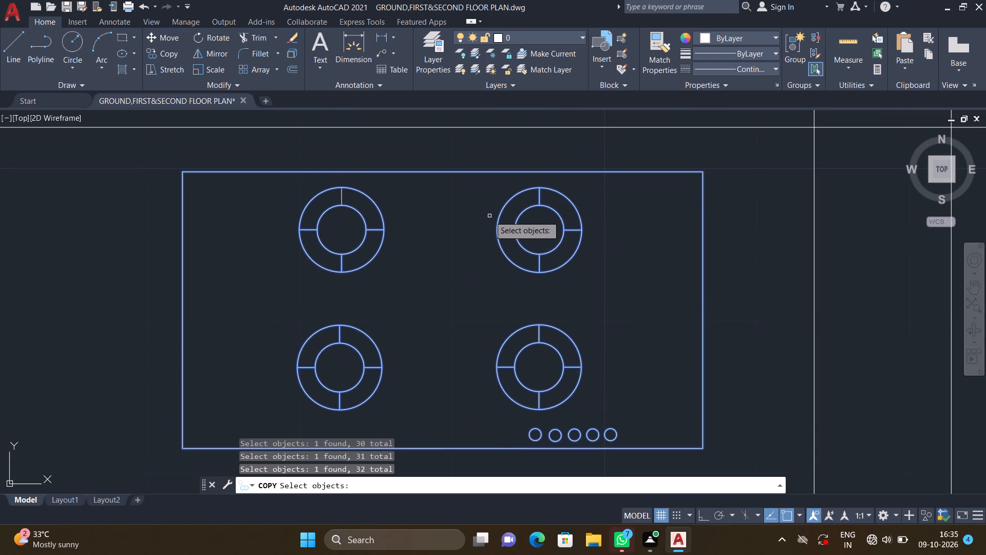
{"action": "left_click", "coordinate": [504, 232]}
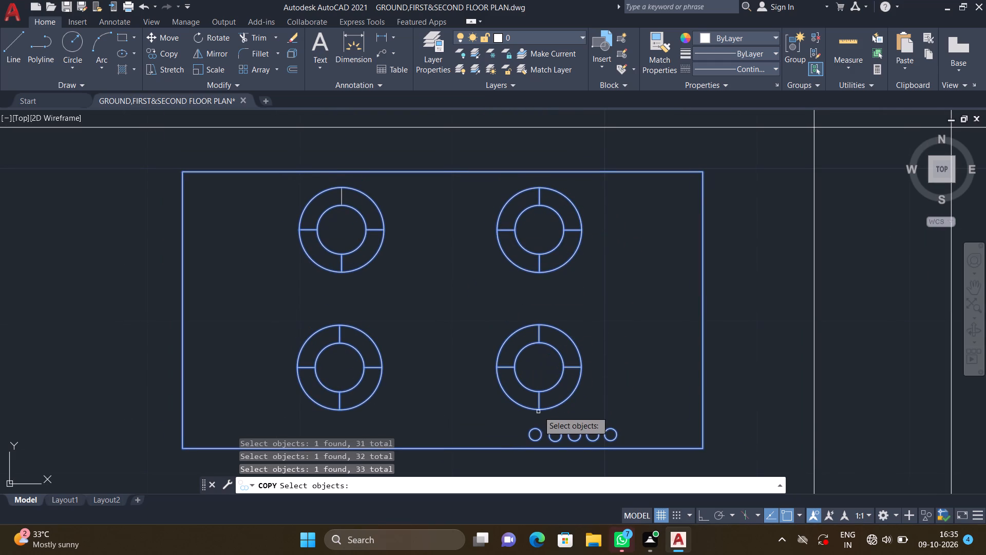
{"action": "scroll", "coordinate": [539, 411], "scroll_direction": "up", "scroll_amount": 2}
{"action": "scroll", "coordinate": [501, 391], "scroll_direction": "down", "scroll_amount": 2}
{"action": "middle_click_drag", "start_coordinate": [429, 381], "coordinate": [435, 379]}
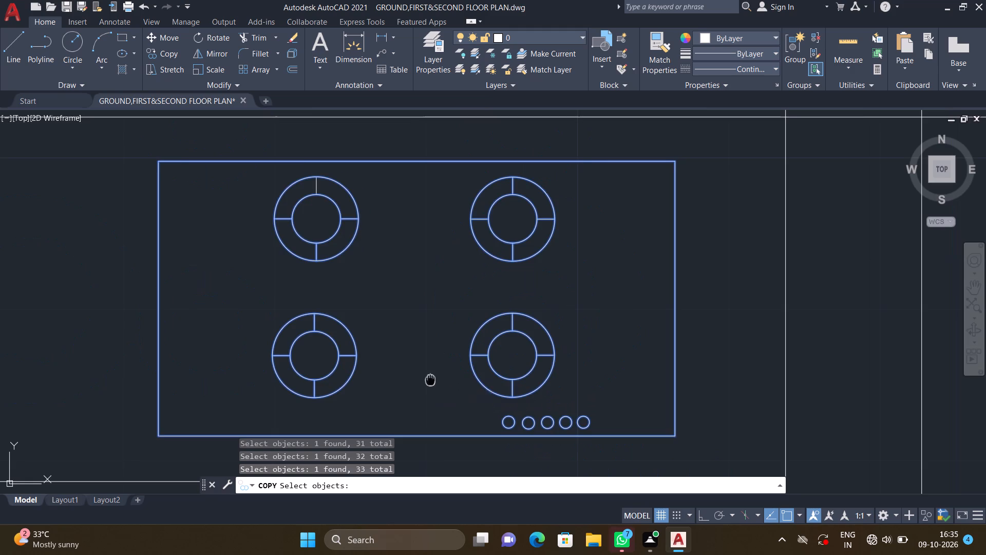
{"action": "middle_click_drag", "start_coordinate": [435, 379], "coordinate": [469, 373]}
{"action": "scroll", "coordinate": [360, 181], "scroll_direction": "up", "scroll_amount": 2}
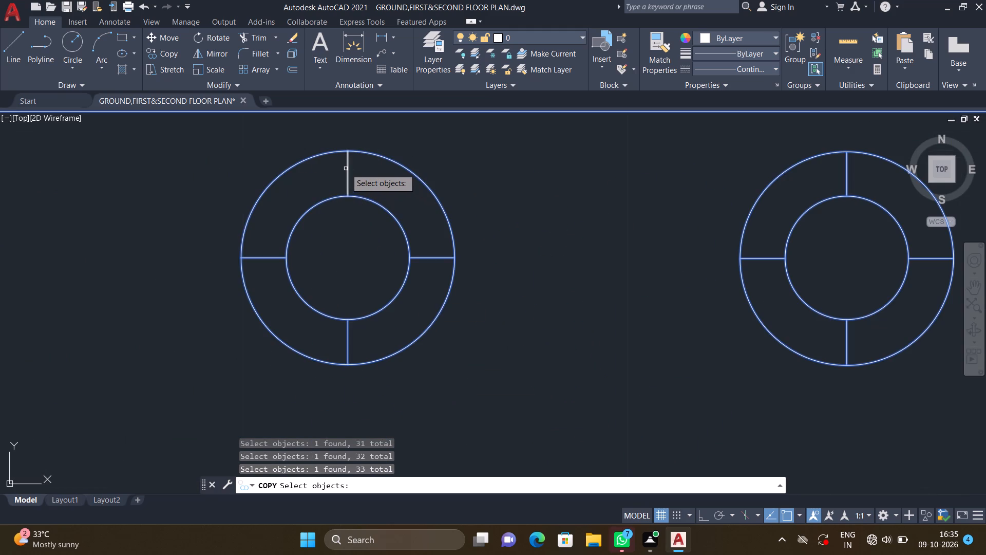
{"action": "left_click", "coordinate": [349, 171]}
{"action": "scroll", "coordinate": [405, 211], "scroll_direction": "down", "scroll_amount": 4}
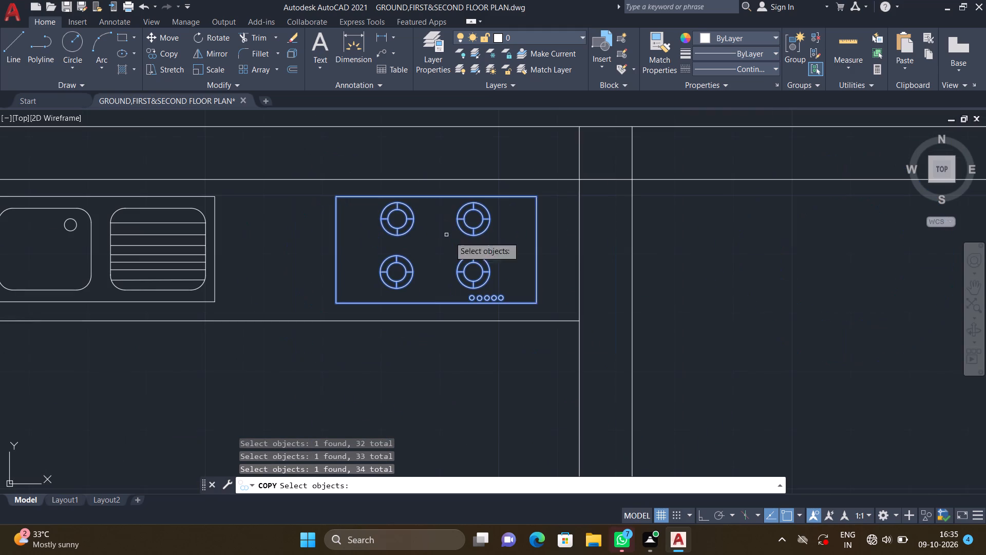
{"action": "key", "text": "Return"}
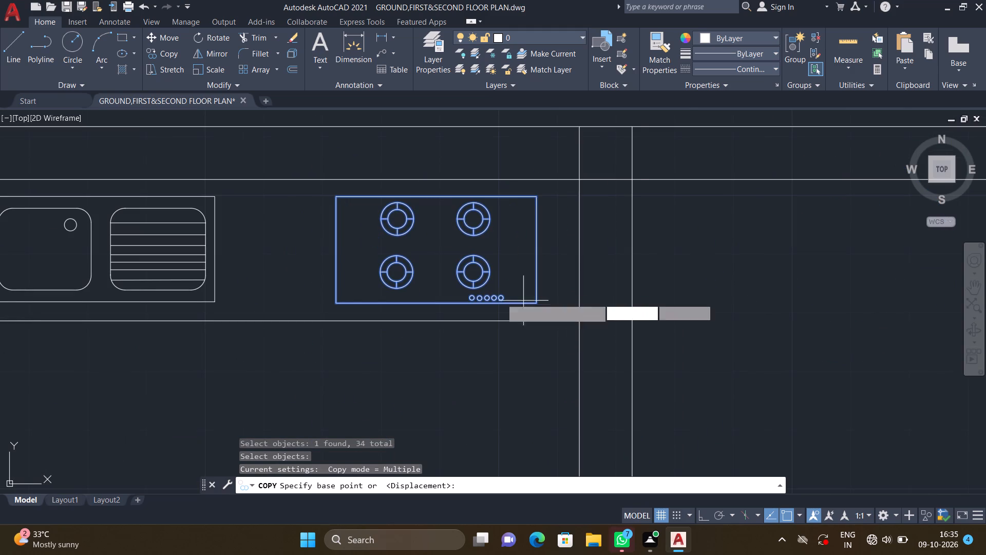
{"action": "left_click", "coordinate": [335, 198]}
{"action": "scroll", "coordinate": [319, 219], "scroll_direction": "down", "scroll_amount": 3}
{"action": "middle_click_drag", "start_coordinate": [241, 264], "coordinate": [478, 297]}
{"action": "scroll", "coordinate": [407, 285], "scroll_direction": "down", "scroll_amount": 1}
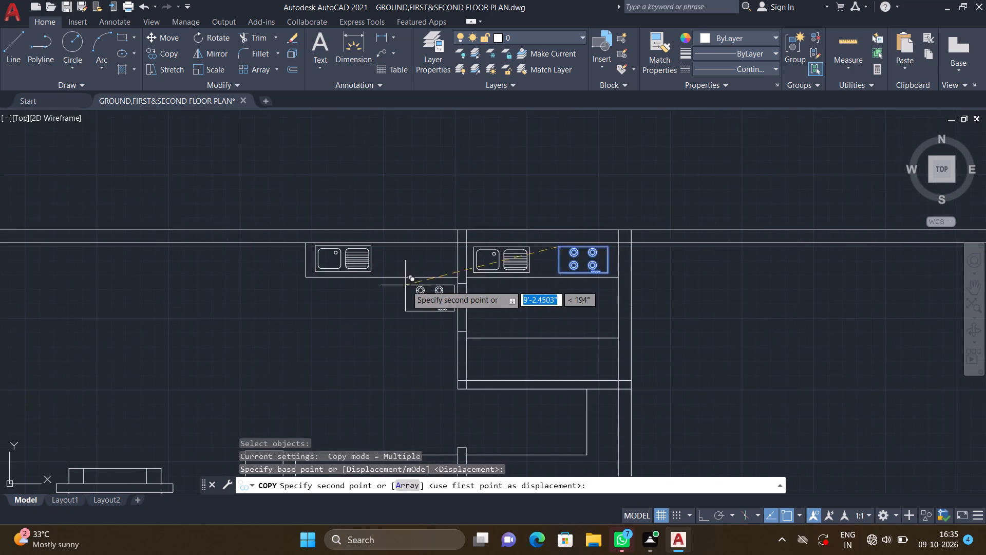
{"action": "scroll", "coordinate": [403, 265], "scroll_direction": "up", "scroll_amount": 2}
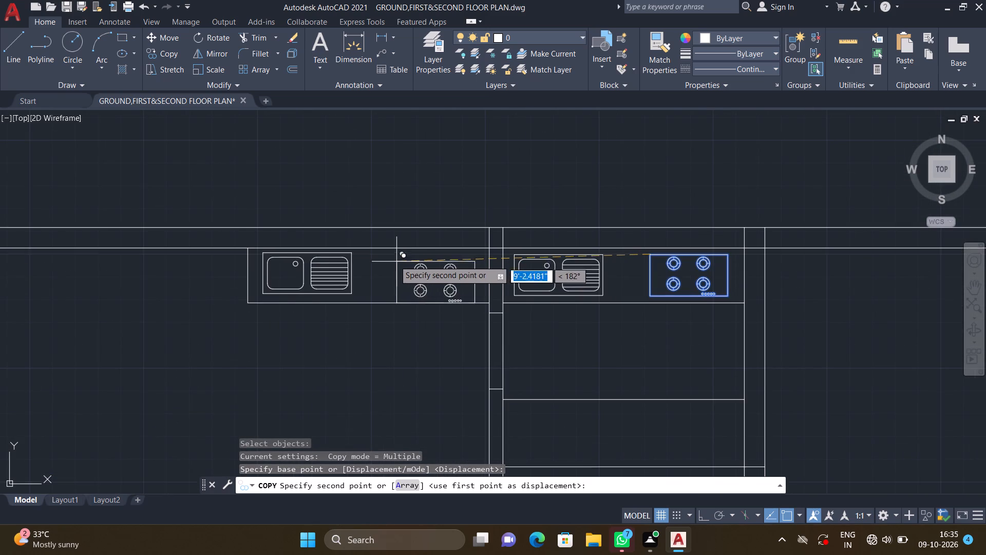
{"action": "scroll", "coordinate": [393, 256], "scroll_direction": "up", "scroll_amount": 2}
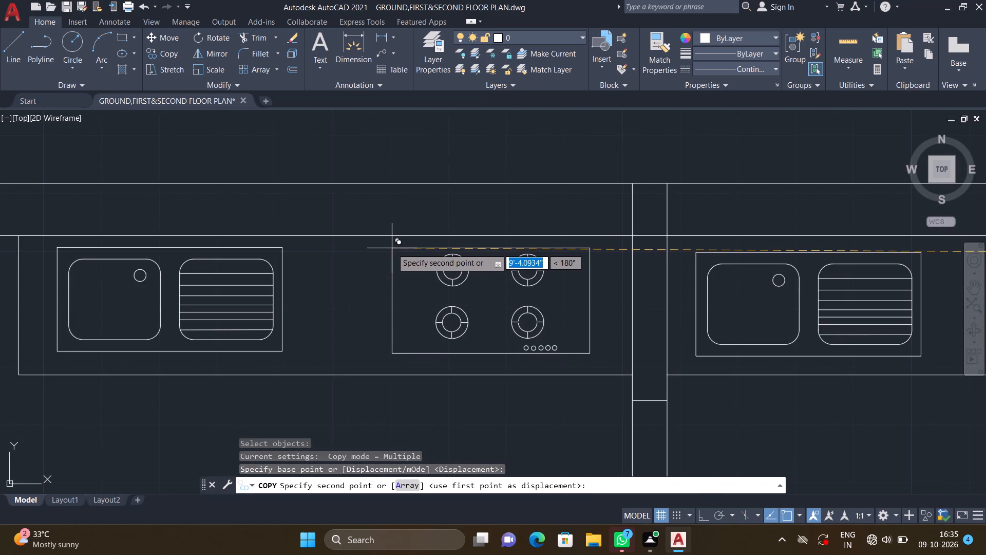
{"action": "left_click", "coordinate": [392, 248]}
{"action": "key", "text": "Return"}
{"action": "scroll", "coordinate": [445, 313], "scroll_direction": "down", "scroll_amount": 2}
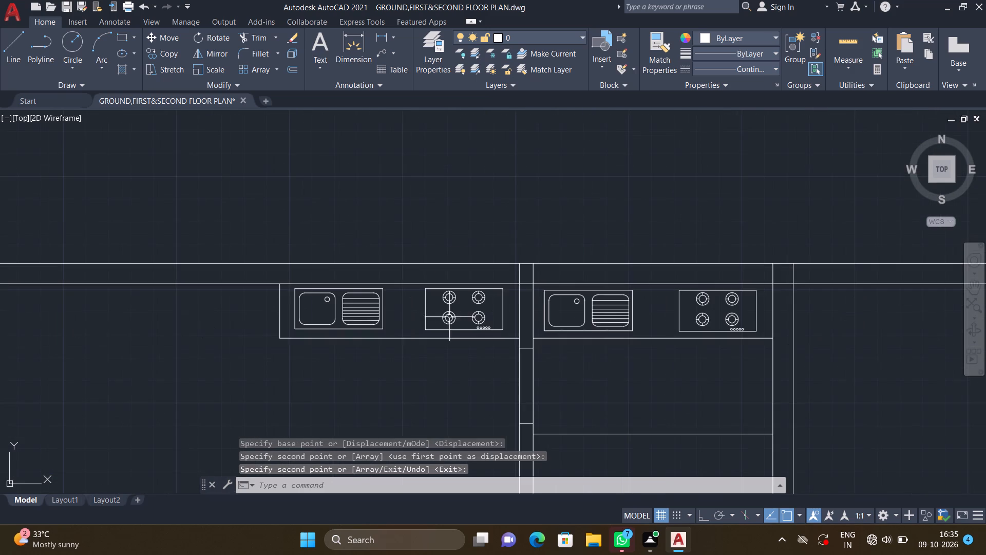
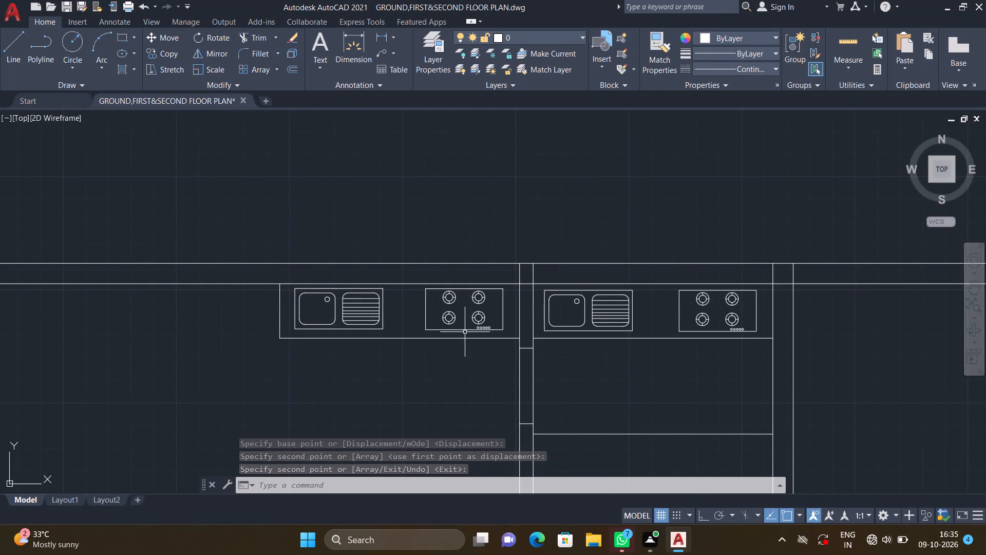
Set the current linetype to the dashed ACAD_ISO02W100.
{"action": "scroll", "coordinate": [462, 336], "scroll_direction": "down", "scroll_amount": 2}
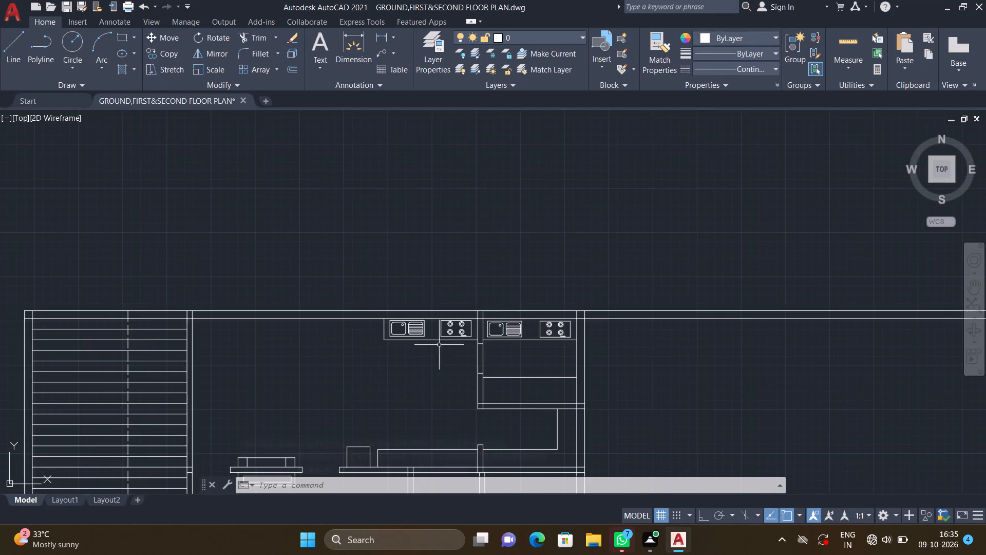
{"action": "middle_click_drag", "start_coordinate": [385, 375], "coordinate": [467, 366]}
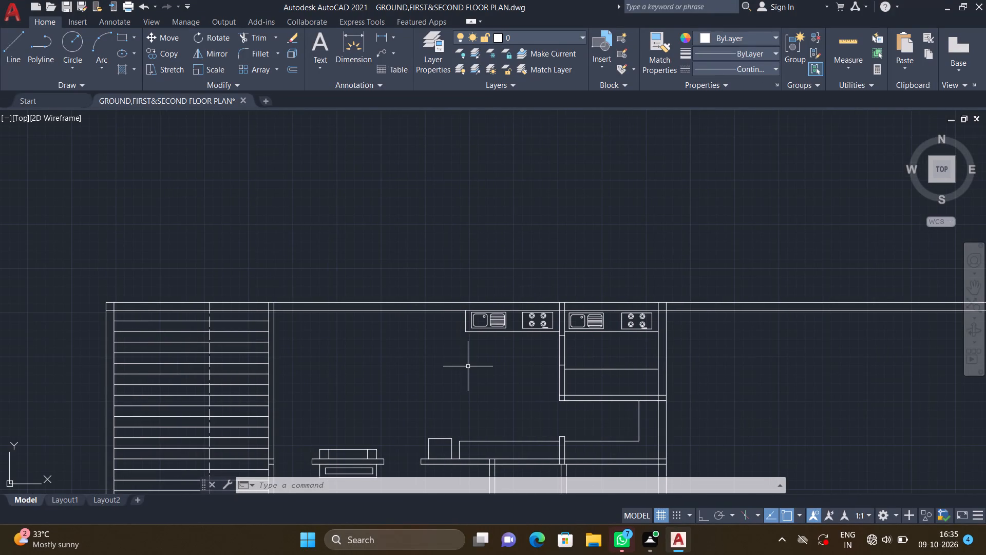
{"action": "middle_click_drag", "start_coordinate": [420, 365], "coordinate": [483, 351]}
{"action": "middle_click_drag", "start_coordinate": [403, 353], "coordinate": [465, 354]}
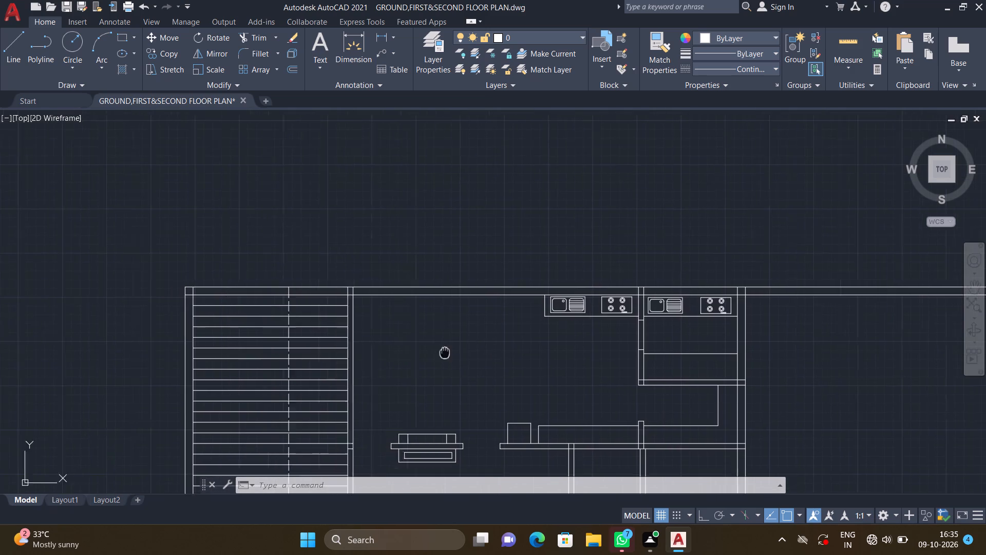
{"action": "middle_click_drag", "start_coordinate": [465, 354], "coordinate": [596, 376]}
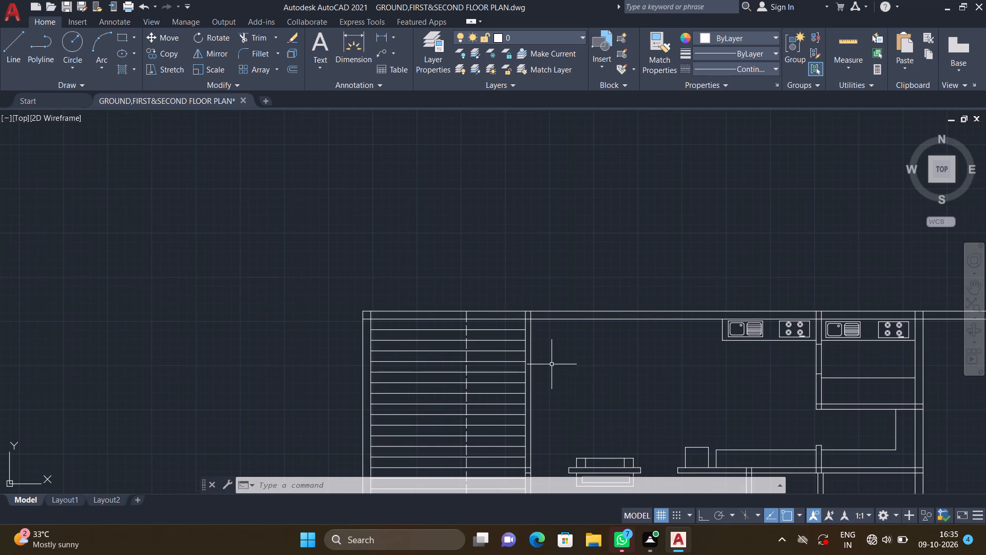
{"action": "middle_click_drag", "start_coordinate": [562, 399], "coordinate": [562, 374]}
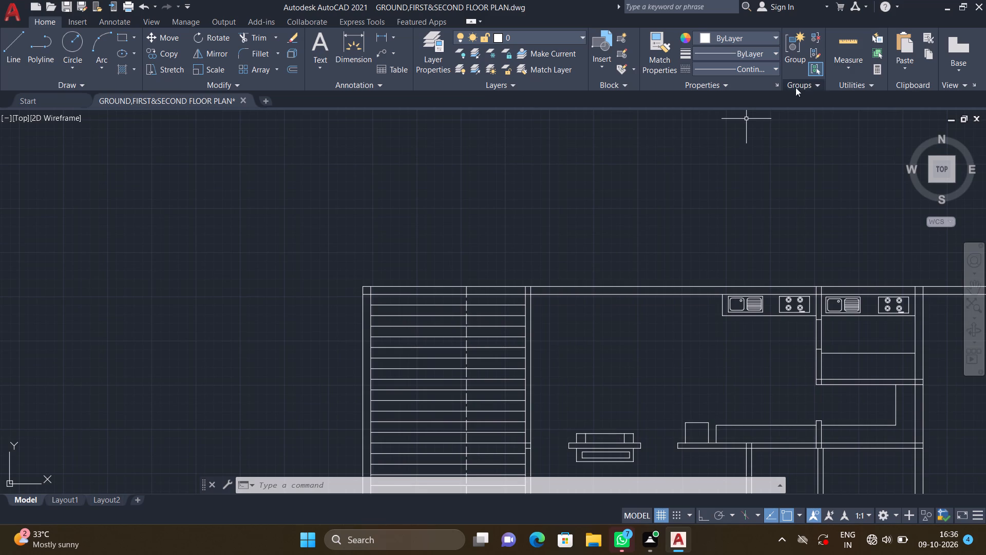
{"action": "left_click", "coordinate": [753, 66]}
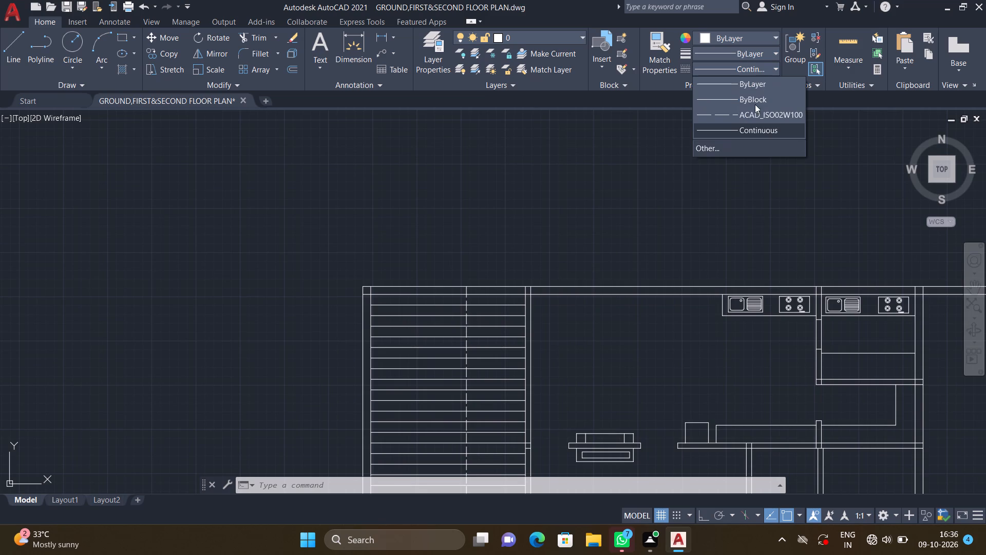
{"action": "left_click", "coordinate": [755, 116]}
With ortho mode on, draw a dashed horizontal line about 14'-11" long rightward from the wall beside the striped area, above the furniture.
{"action": "middle_click_drag", "start_coordinate": [623, 277], "coordinate": [560, 224]}
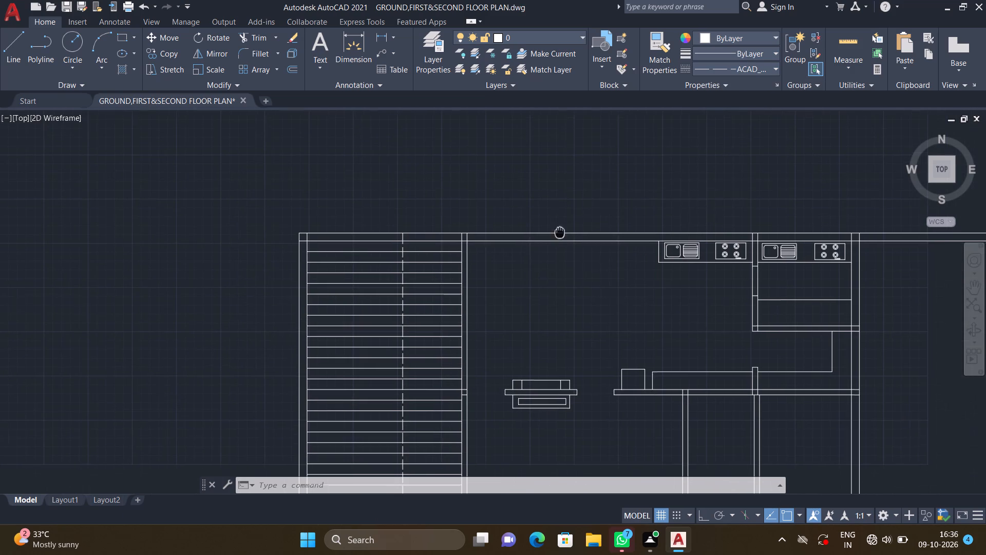
{"action": "key", "text": "l"}
{"action": "key", "text": "Return"}
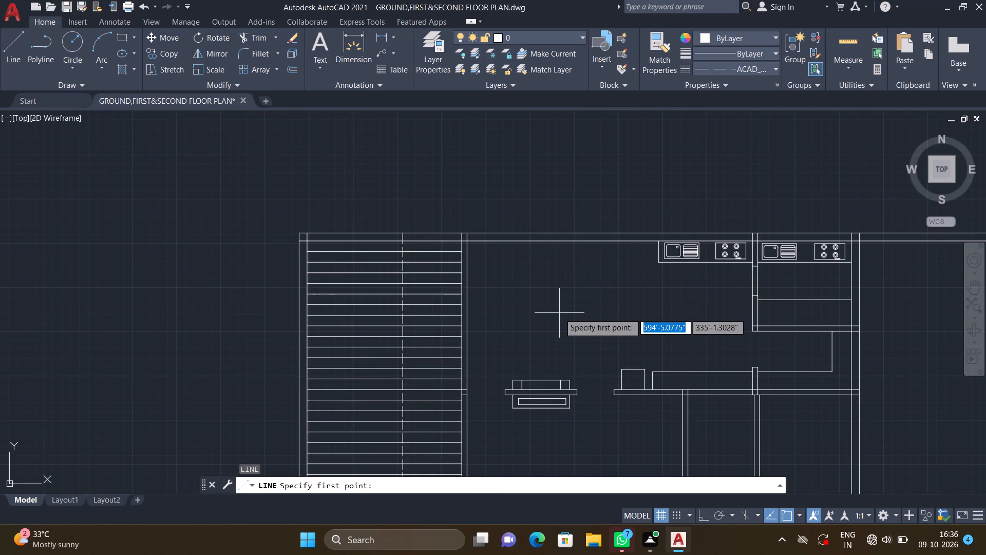
{"action": "key", "text": "F8"}
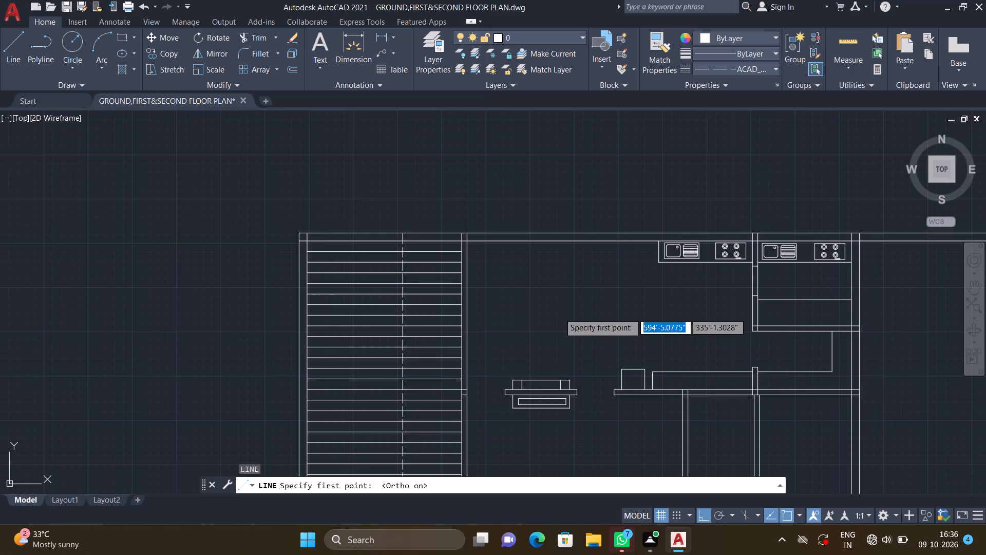
{"action": "scroll", "coordinate": [552, 306], "scroll_direction": "down", "scroll_amount": 1}
{"action": "middle_click_drag", "start_coordinate": [515, 331], "coordinate": [496, 311]}
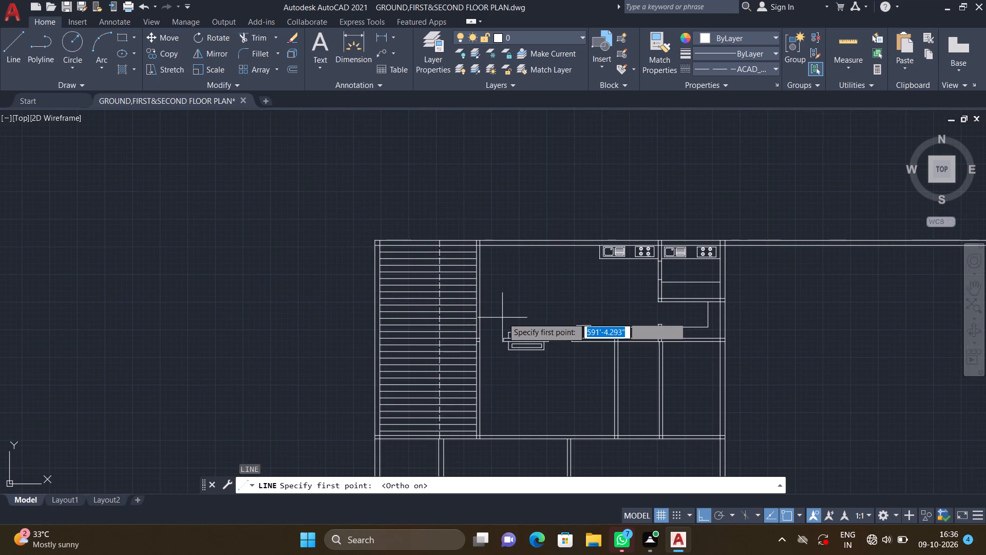
{"action": "scroll", "coordinate": [472, 313], "scroll_direction": "up", "scroll_amount": 1}
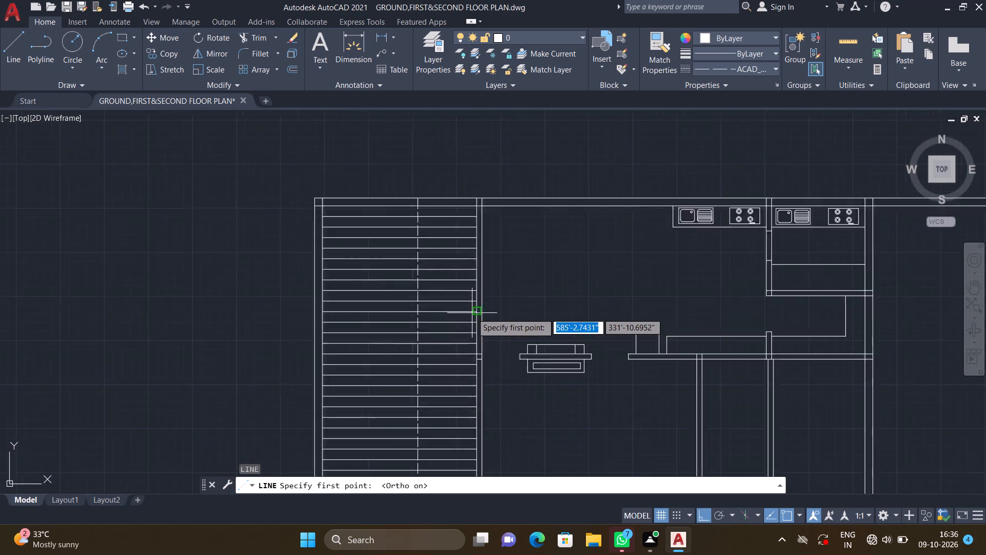
{"action": "scroll", "coordinate": [472, 313], "scroll_direction": "up", "scroll_amount": 1}
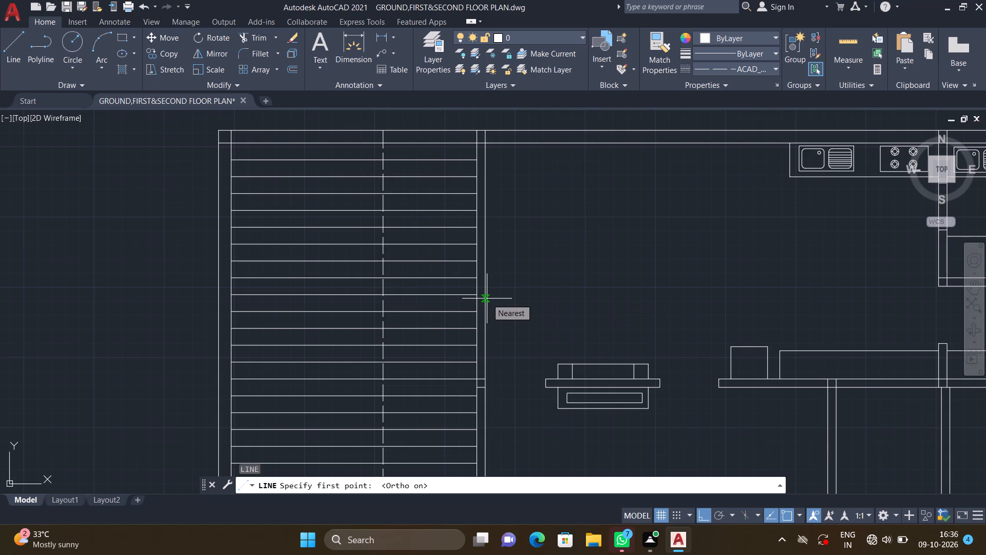
{"action": "left_click", "coordinate": [487, 299]}
{"action": "scroll", "coordinate": [649, 285], "scroll_direction": "down", "scroll_amount": 1}
{"action": "middle_click_drag", "start_coordinate": [611, 283], "coordinate": [577, 292]}
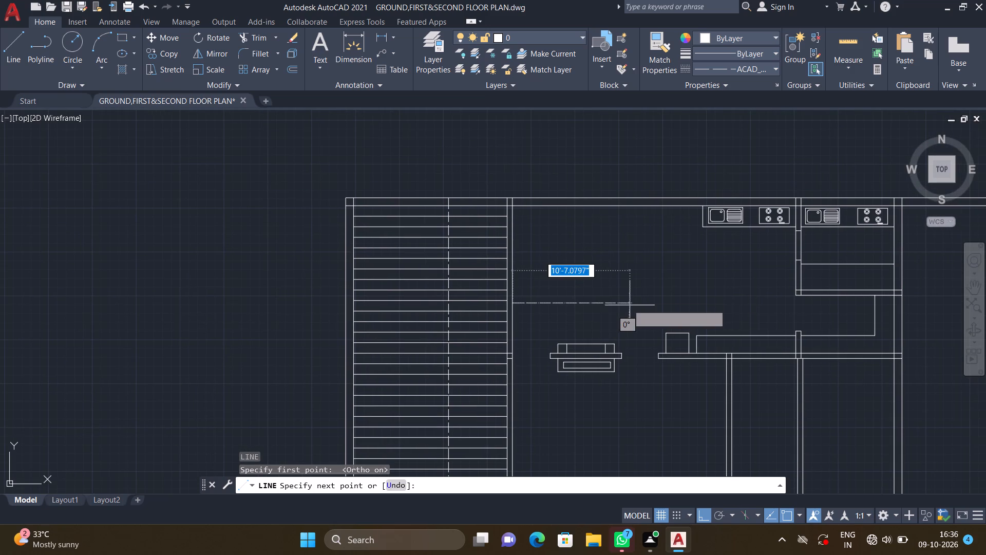
{"action": "scroll", "coordinate": [650, 300], "scroll_direction": "up", "scroll_amount": 1}
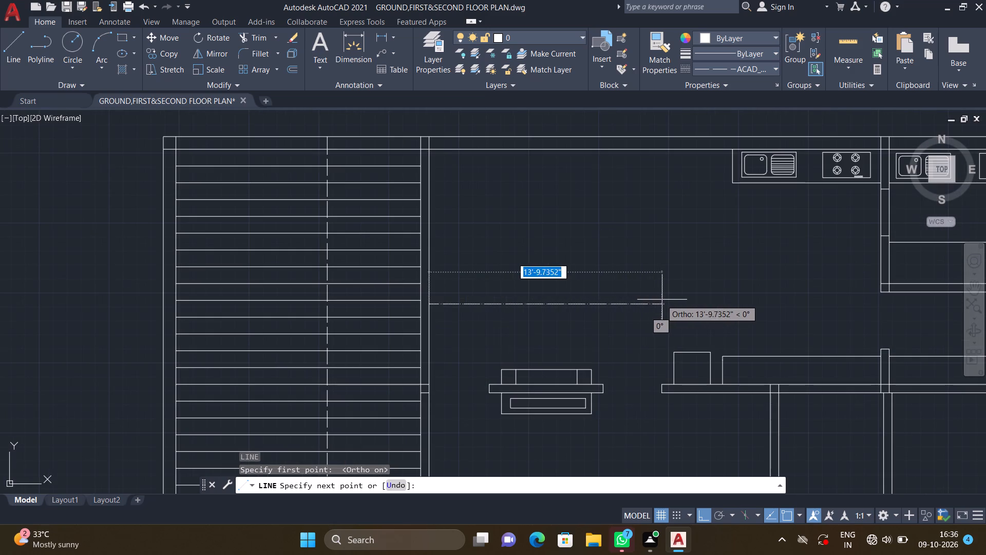
{"action": "middle_click_drag", "start_coordinate": [657, 299], "coordinate": [585, 305]}
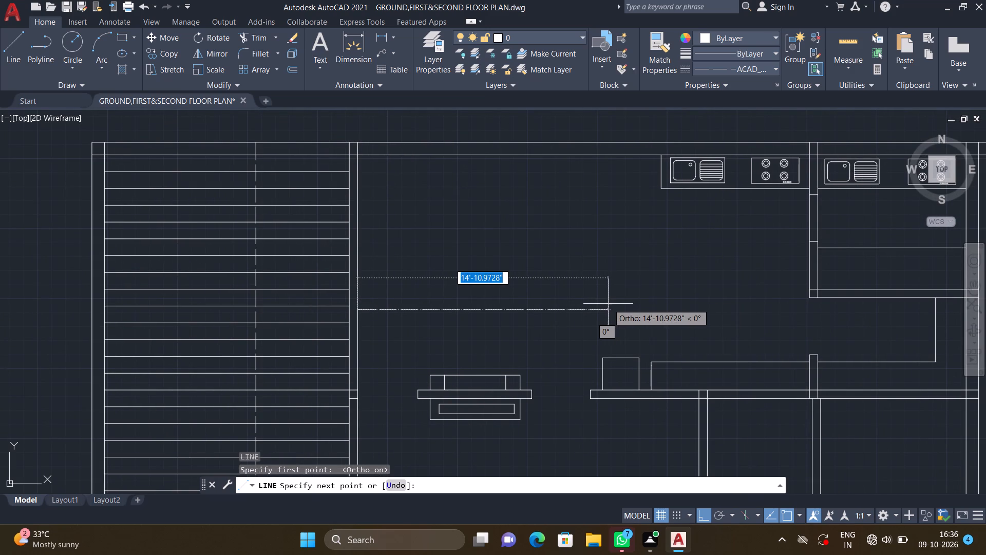
{"action": "left_click", "coordinate": [608, 304]}
Continue the dashed line vertically up to the inner face of the top wall, closing off the area left of the kitchen counter.
{"action": "scroll", "coordinate": [594, 233], "scroll_direction": "down", "scroll_amount": 1}
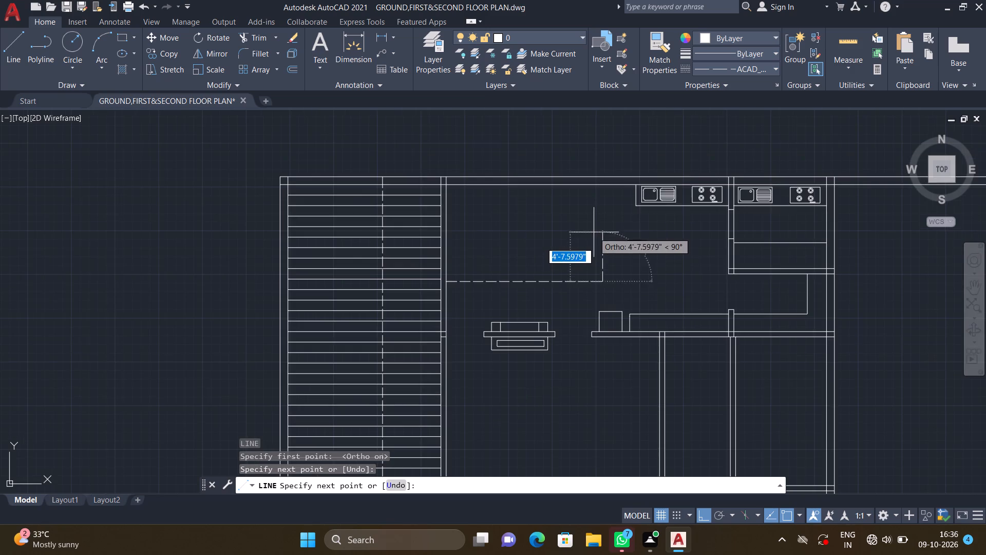
{"action": "middle_click_drag", "start_coordinate": [594, 219], "coordinate": [581, 263]}
{"action": "scroll", "coordinate": [584, 256], "scroll_direction": "up", "scroll_amount": 2}
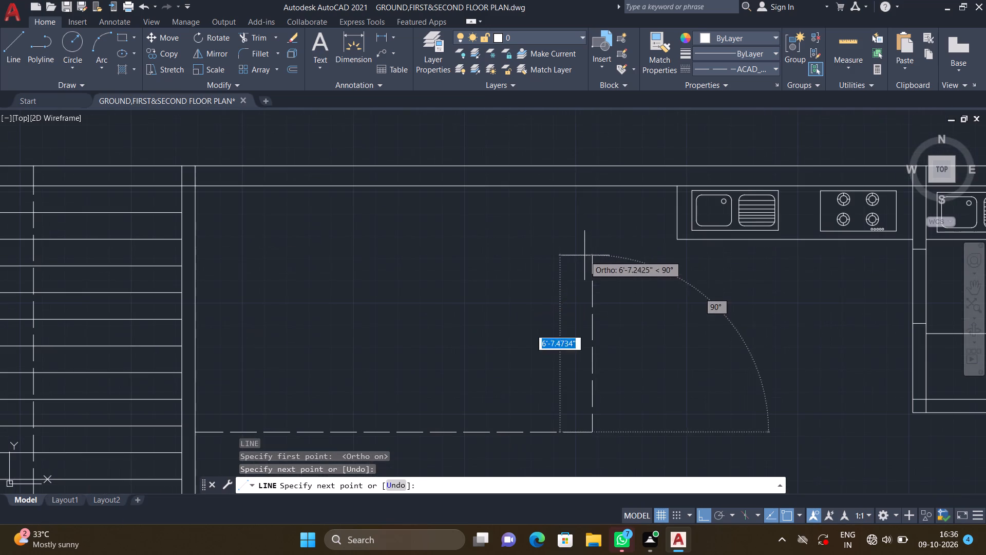
{"action": "left_click", "coordinate": [592, 188]}
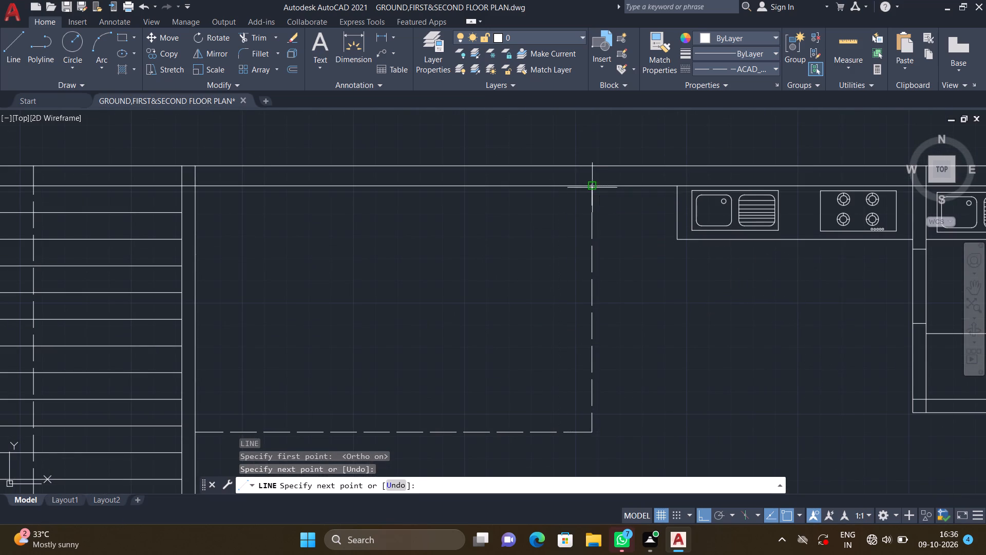
{"action": "key", "text": "Return"}
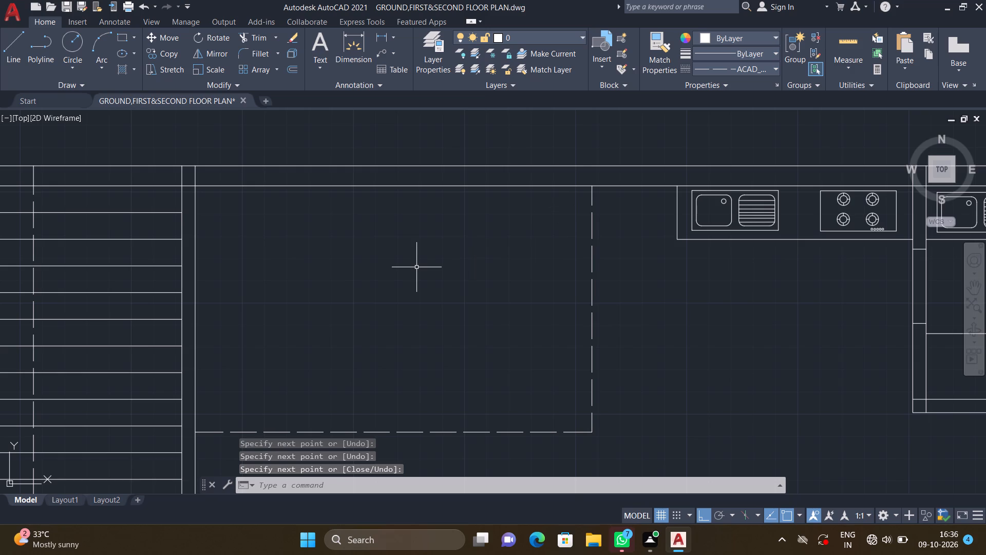
Turn ortho mode off.
{"action": "scroll", "coordinate": [410, 278], "scroll_direction": "down", "scroll_amount": 2}
{"action": "middle_click_drag", "start_coordinate": [394, 295], "coordinate": [479, 309]}
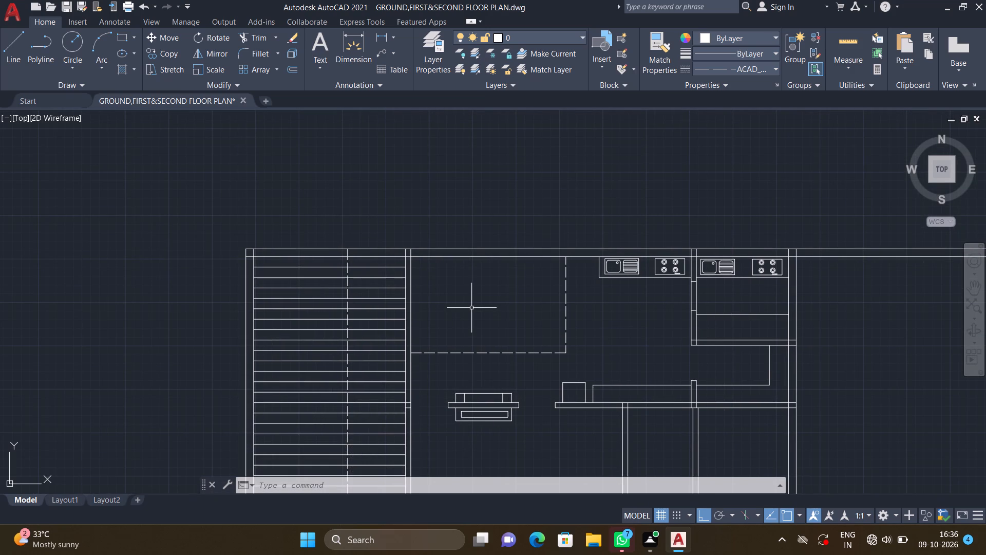
{"action": "key", "text": "F8"}
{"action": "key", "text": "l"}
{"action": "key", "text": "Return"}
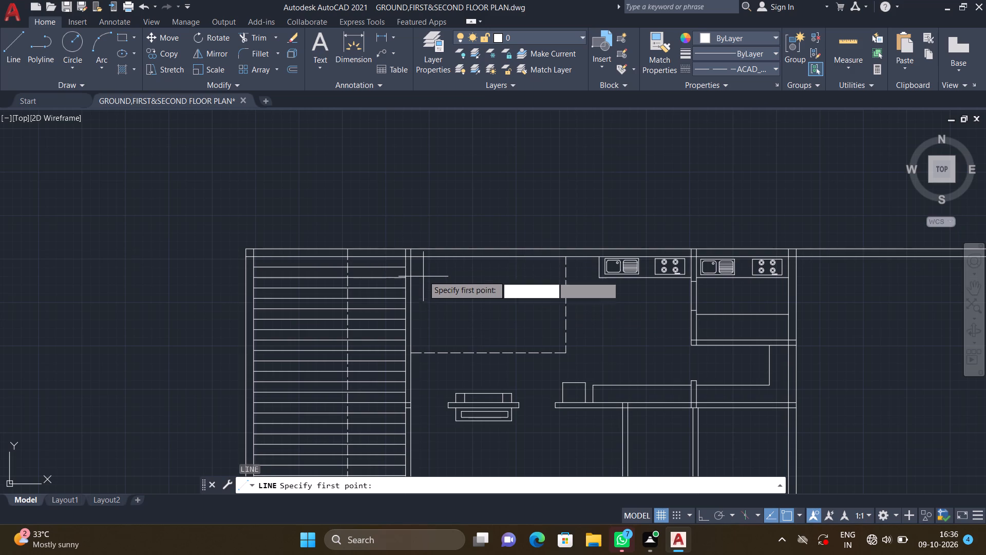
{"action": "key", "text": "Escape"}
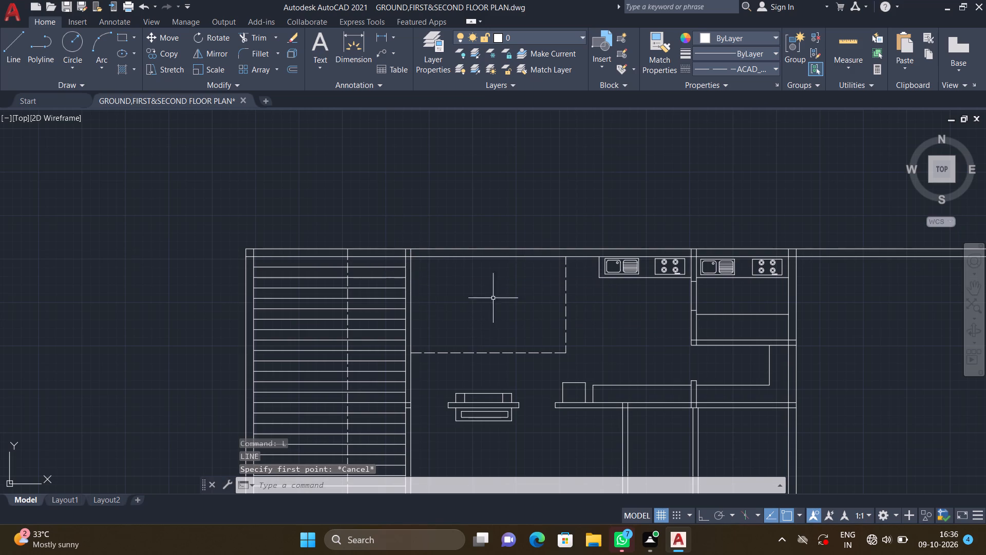
Set the current linetype to Continuous.
{"action": "left_click", "coordinate": [749, 68]}
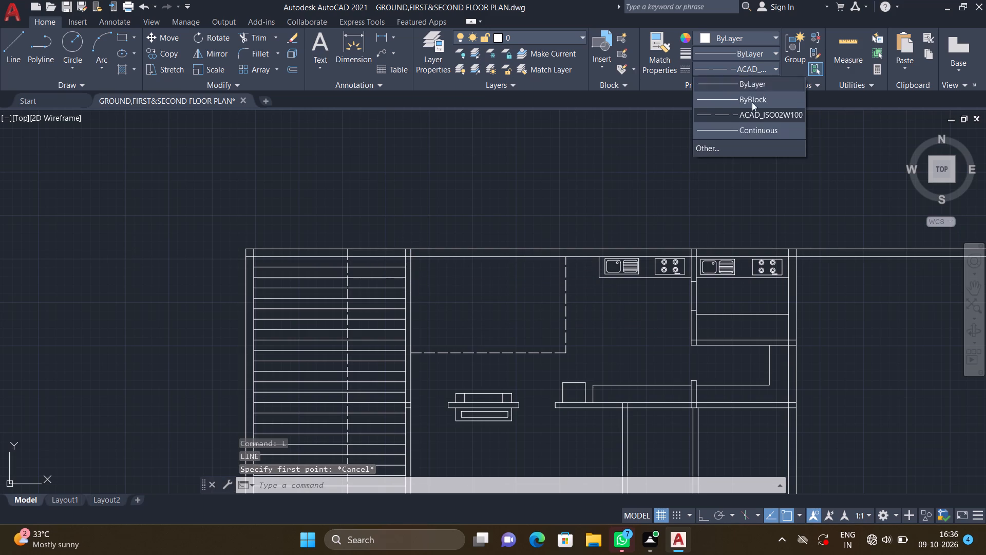
{"action": "left_click", "coordinate": [743, 127]}
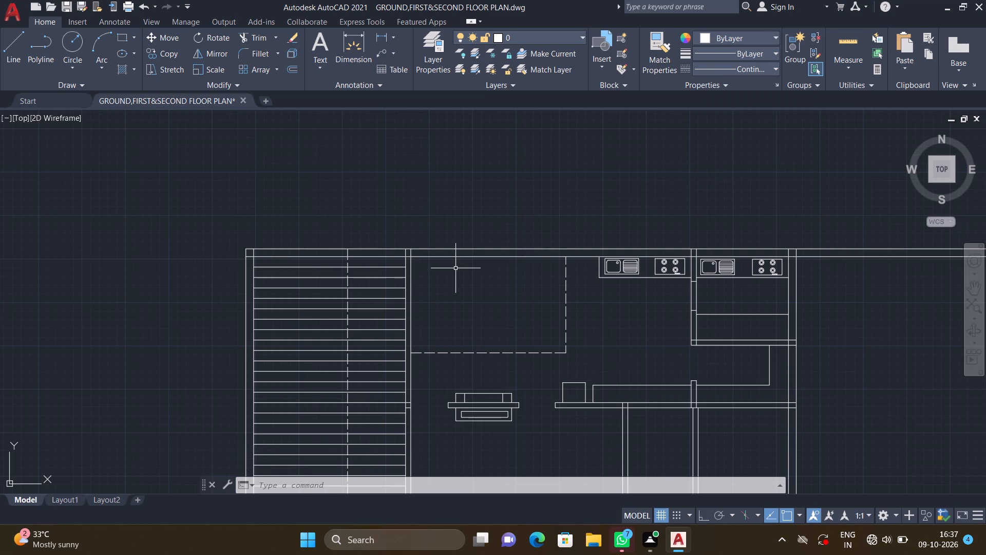
Insert the Dining Set - 36 x 72 in. block from DesignCenter's Home - Space Planner drawing into the empty space left of the floor plan.
{"action": "scroll", "coordinate": [354, 302], "scroll_direction": "down", "scroll_amount": 2}
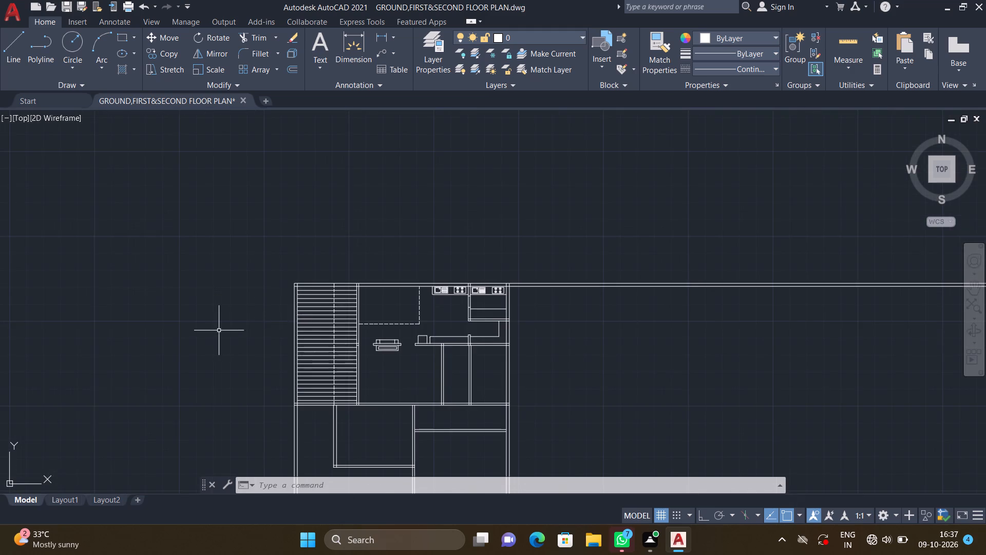
{"action": "middle_click_drag", "start_coordinate": [240, 328], "coordinate": [282, 317]}
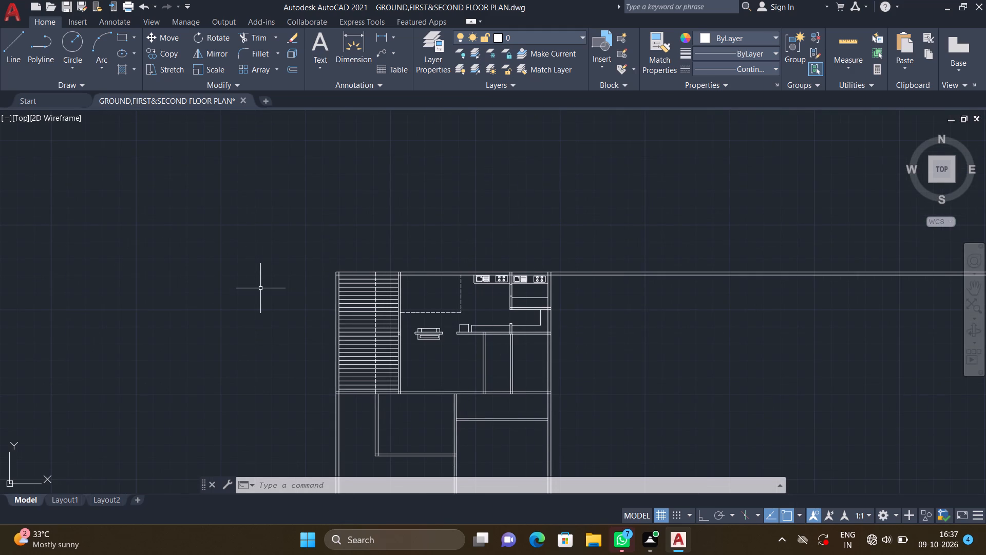
{"action": "key", "text": "ctrl+2"}
{"action": "middle_click_drag", "start_coordinate": [344, 285], "coordinate": [474, 256]}
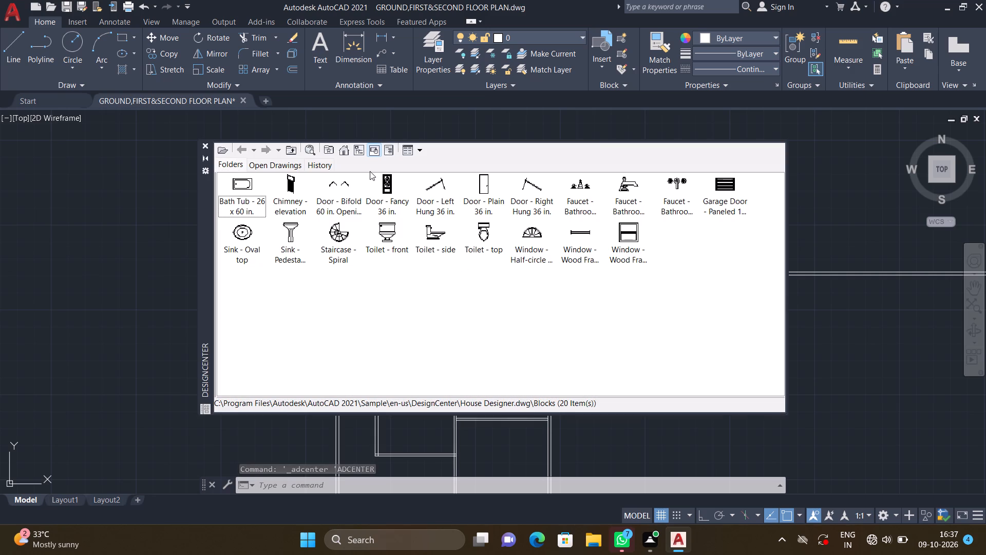
{"action": "double_click", "coordinate": [343, 151]}
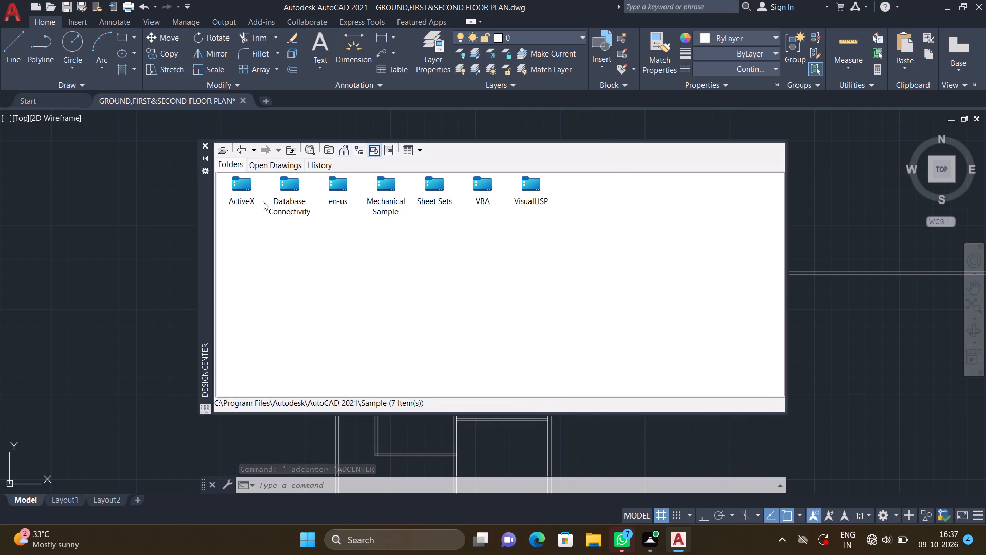
{"action": "double_click", "coordinate": [337, 186]}
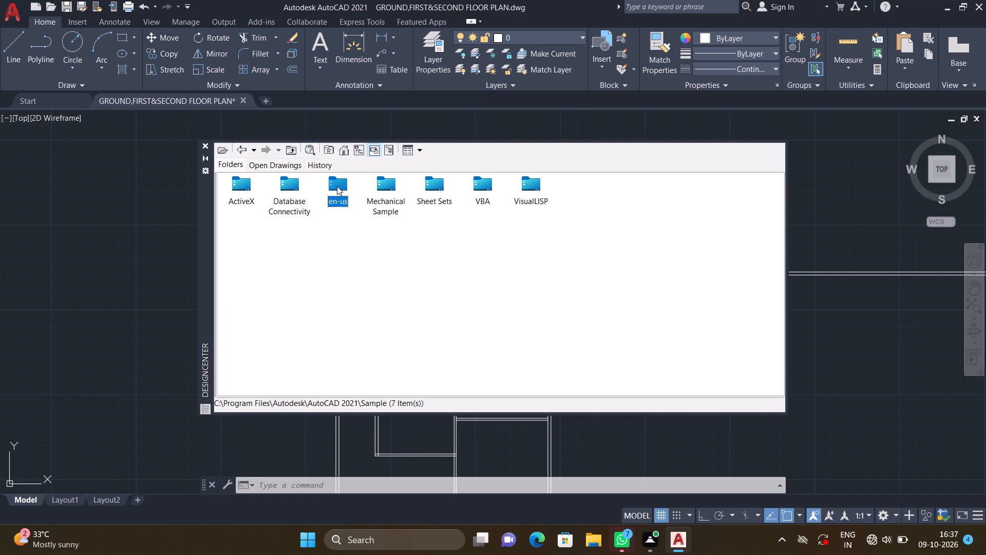
{"action": "double_click", "coordinate": [248, 181]}
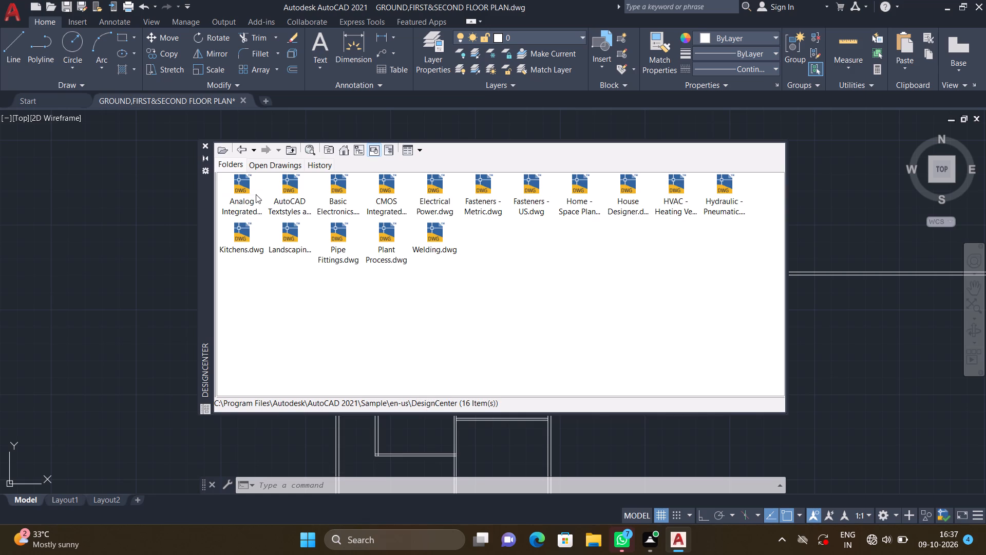
{"action": "double_click", "coordinate": [578, 184]}
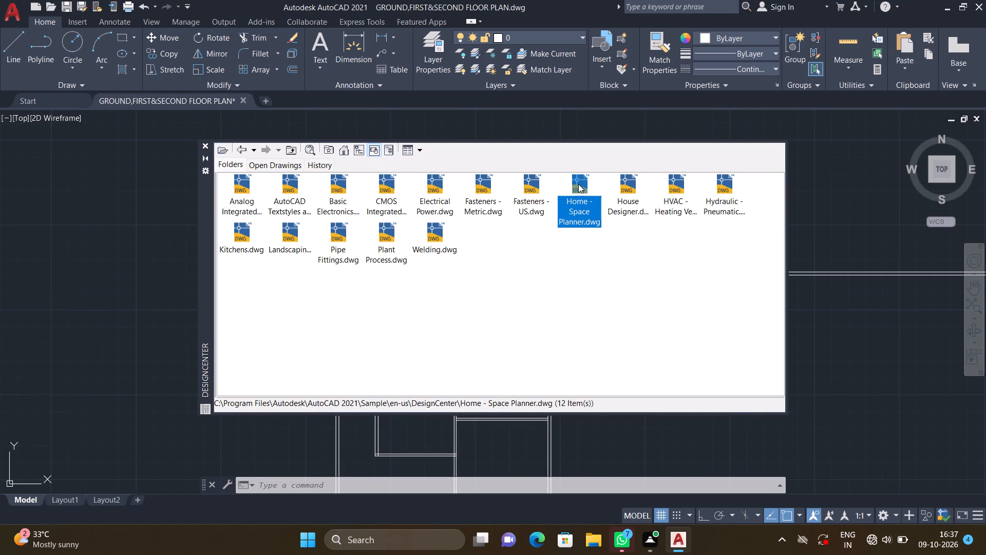
{"action": "double_click", "coordinate": [236, 191]}
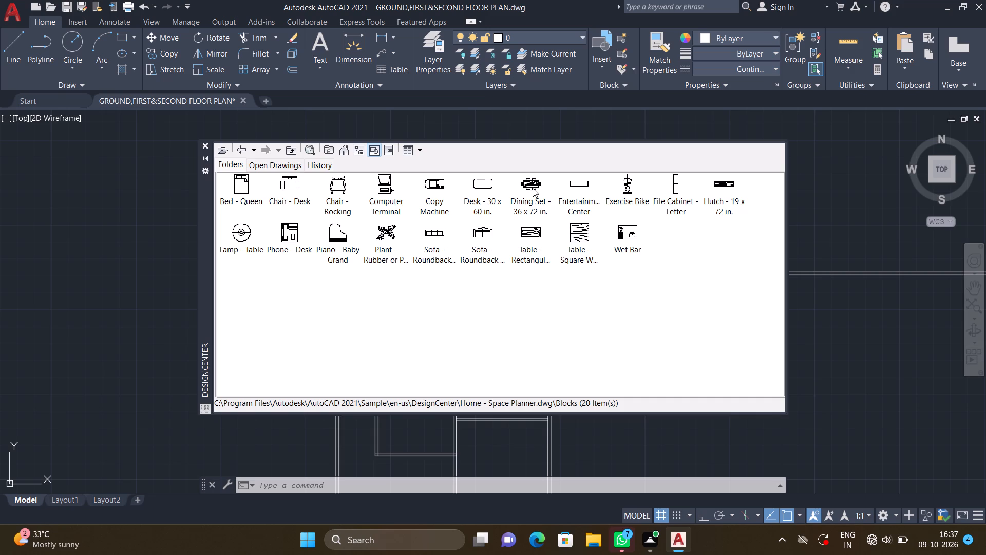
{"action": "left_click_drag", "start_coordinate": [529, 181], "coordinate": [130, 281]}
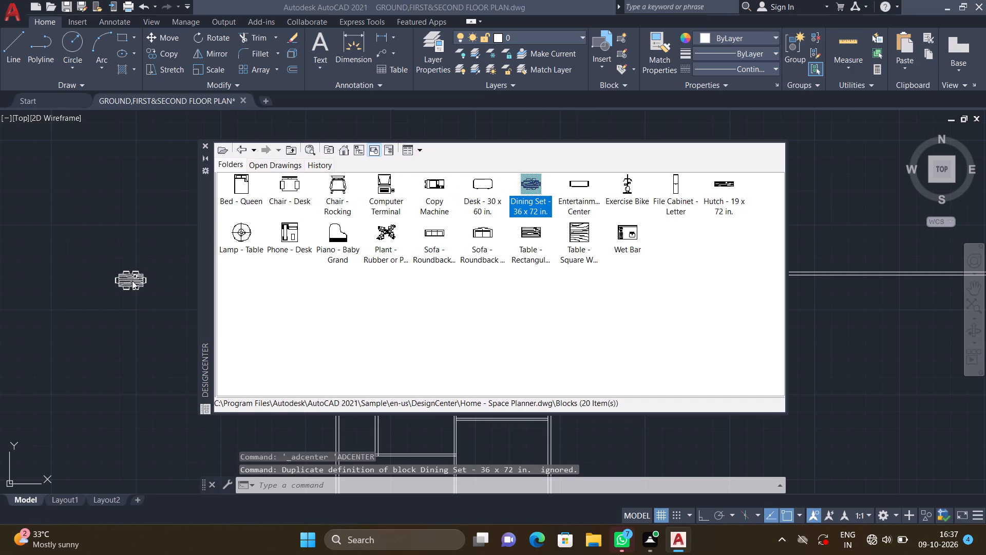
{"action": "left_click", "coordinate": [205, 144]}
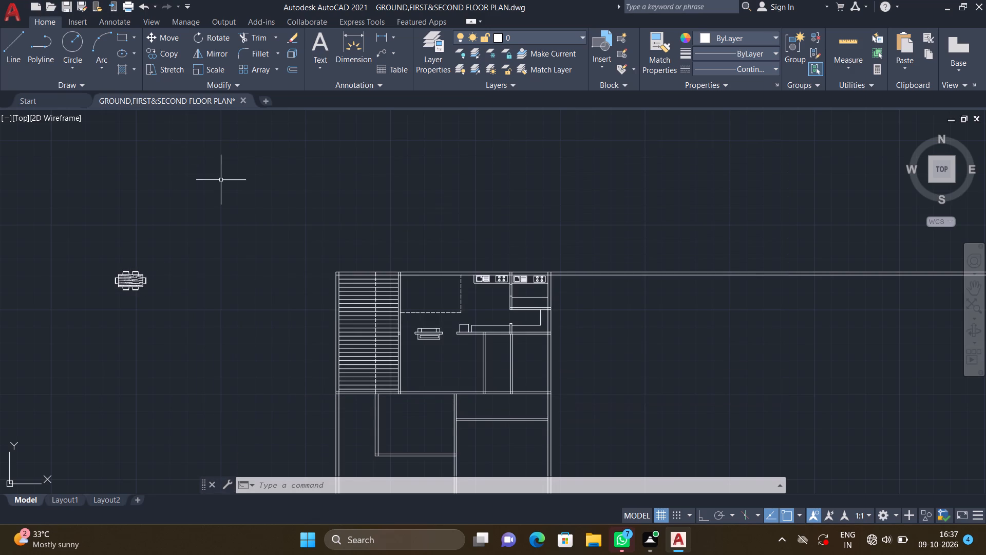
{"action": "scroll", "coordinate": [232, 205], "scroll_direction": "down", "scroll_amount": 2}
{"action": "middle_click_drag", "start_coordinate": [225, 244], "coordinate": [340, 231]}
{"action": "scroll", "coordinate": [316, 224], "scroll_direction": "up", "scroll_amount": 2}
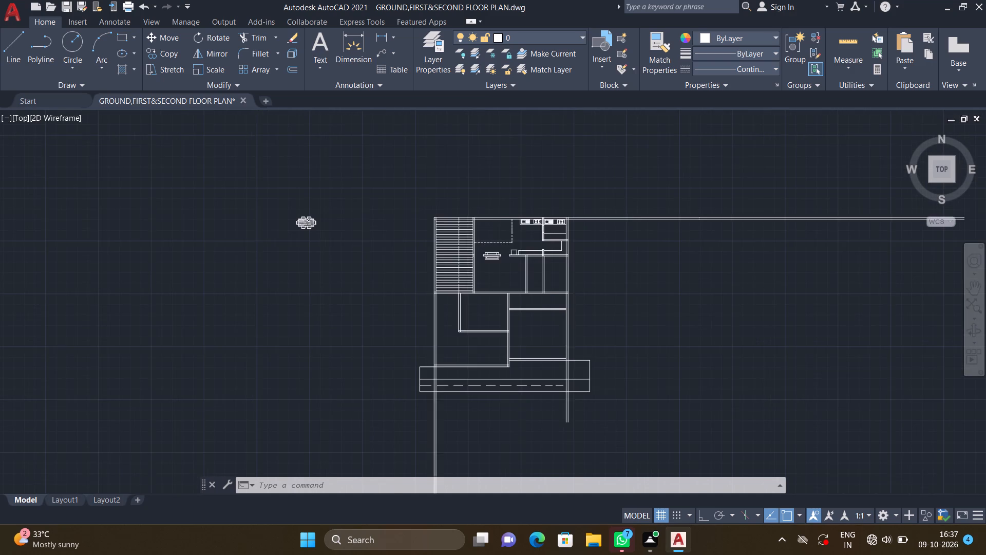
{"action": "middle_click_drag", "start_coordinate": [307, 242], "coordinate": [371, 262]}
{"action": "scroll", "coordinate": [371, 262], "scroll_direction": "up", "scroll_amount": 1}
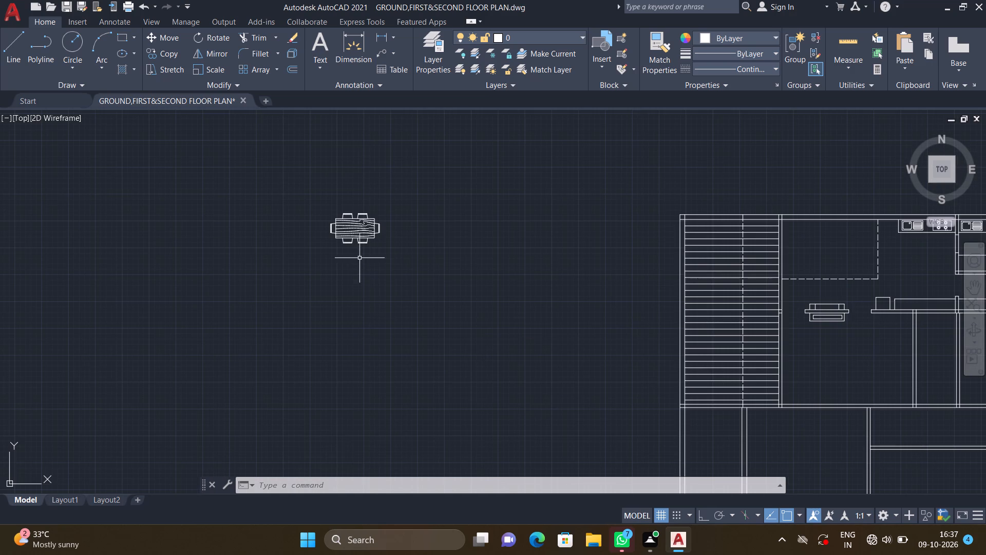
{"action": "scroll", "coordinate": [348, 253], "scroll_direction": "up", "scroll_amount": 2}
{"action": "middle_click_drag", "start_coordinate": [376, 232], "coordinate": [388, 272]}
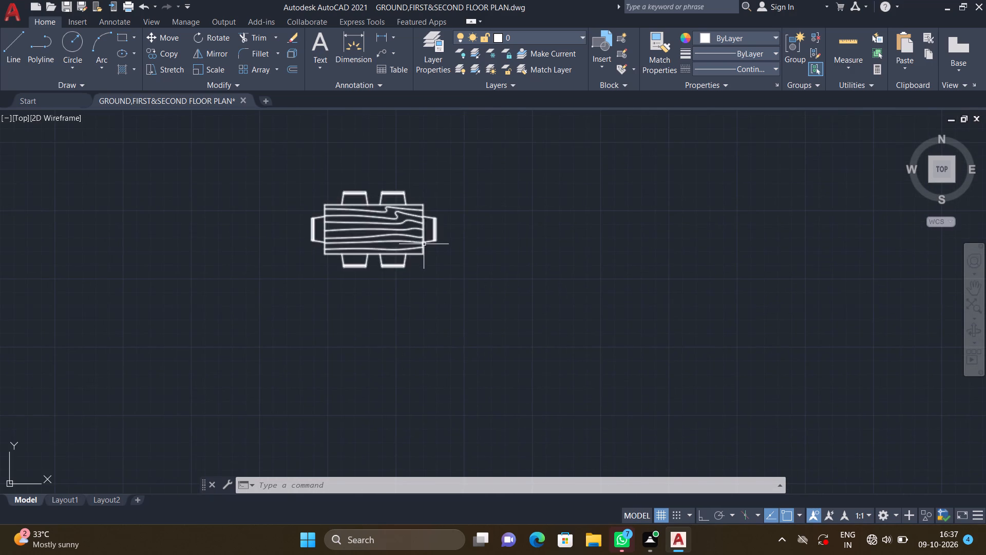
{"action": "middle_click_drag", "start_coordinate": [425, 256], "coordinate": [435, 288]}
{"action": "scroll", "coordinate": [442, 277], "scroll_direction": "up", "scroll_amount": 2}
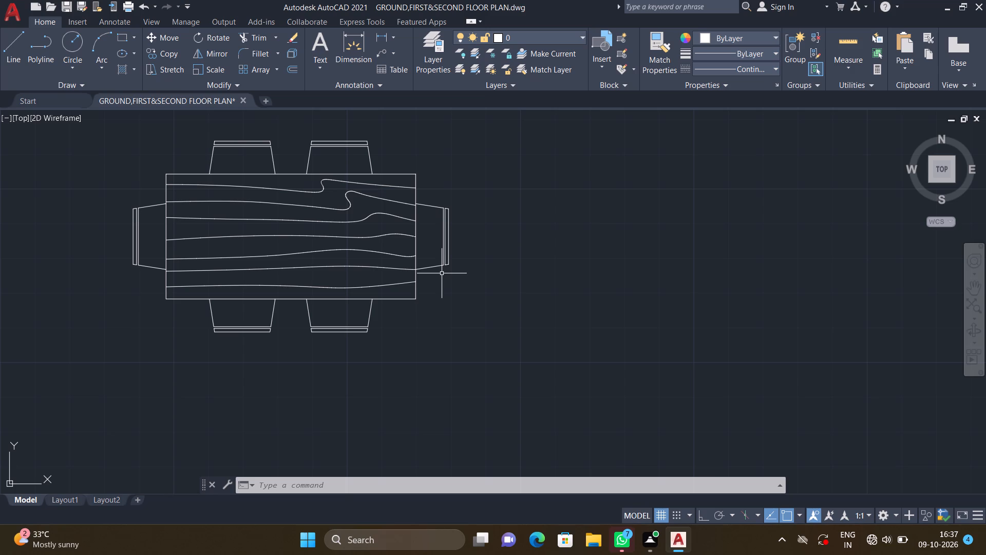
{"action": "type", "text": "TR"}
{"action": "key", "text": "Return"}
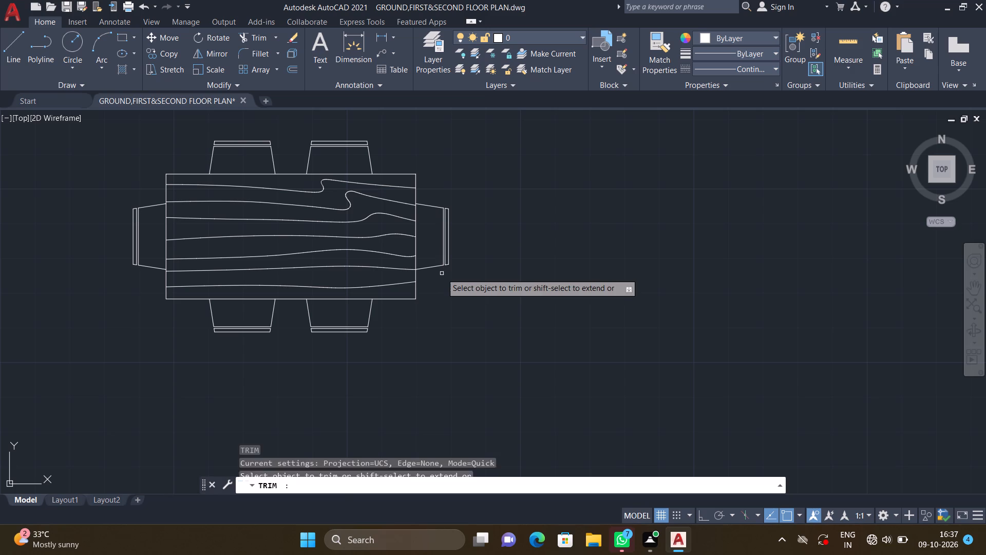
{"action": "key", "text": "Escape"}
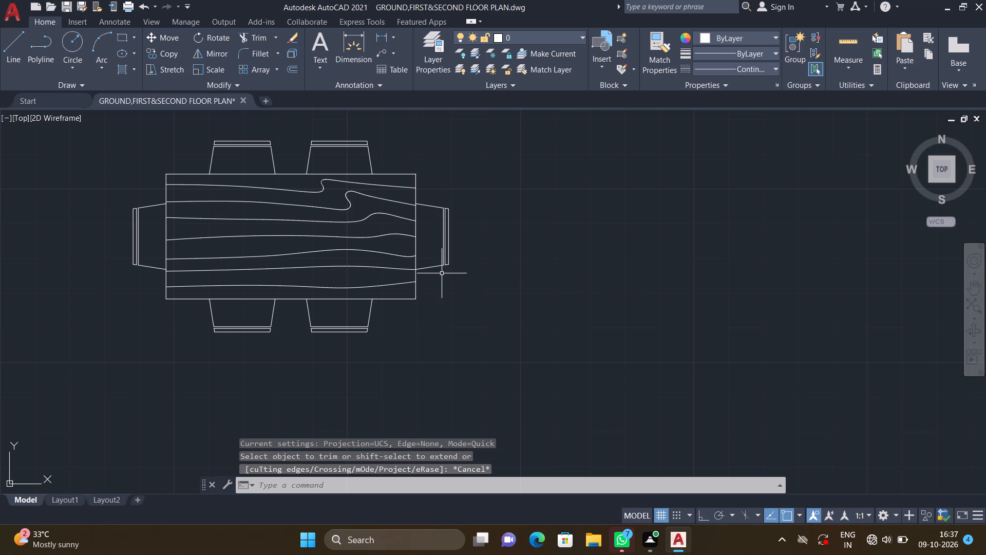
Explode the Dining Set block into separate objects.
{"action": "key", "text": "x"}
{"action": "key", "text": "Return"}
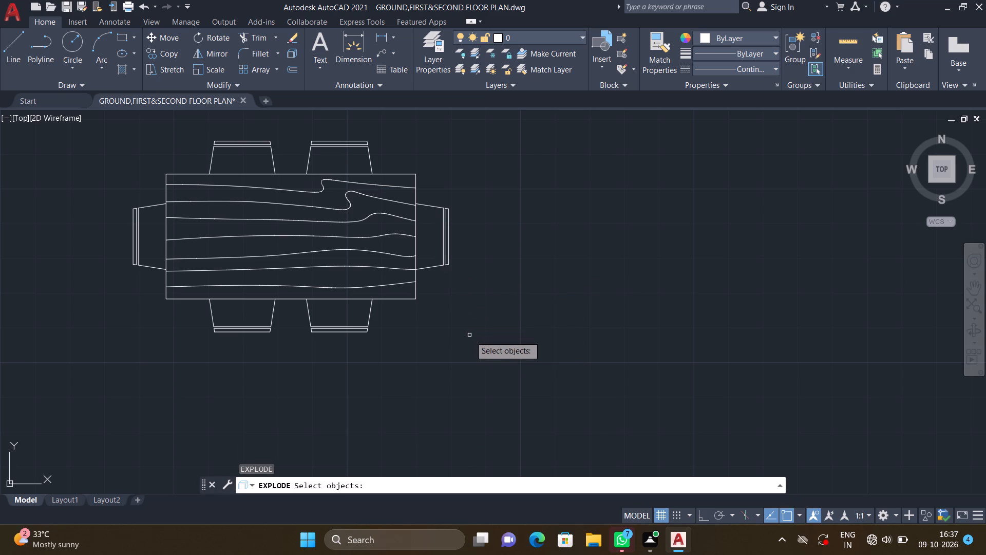
{"action": "middle_click_drag", "start_coordinate": [461, 324], "coordinate": [483, 387]}
{"action": "left_click_drag", "start_coordinate": [505, 425], "coordinate": [504, 423]}
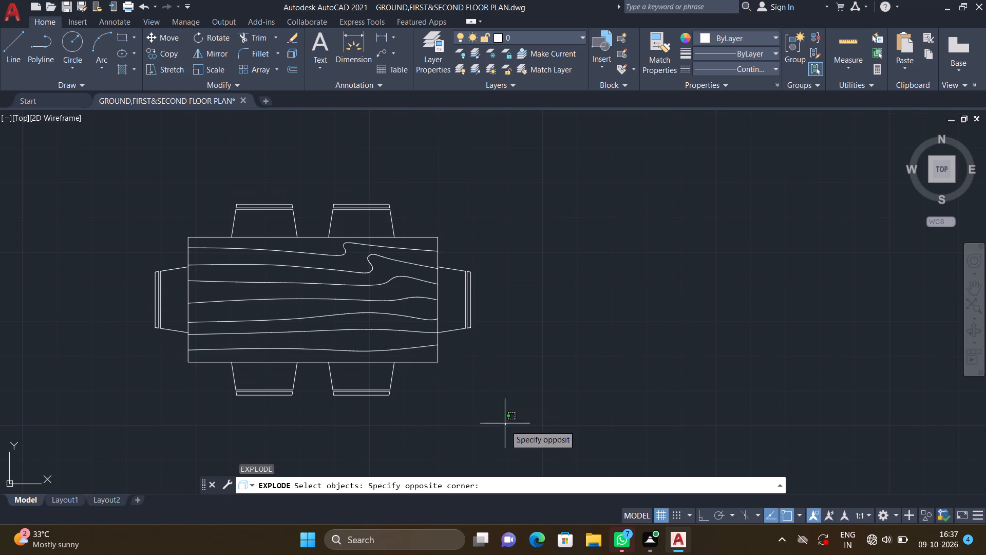
{"action": "left_click_drag", "start_coordinate": [504, 423], "coordinate": [244, 418]}
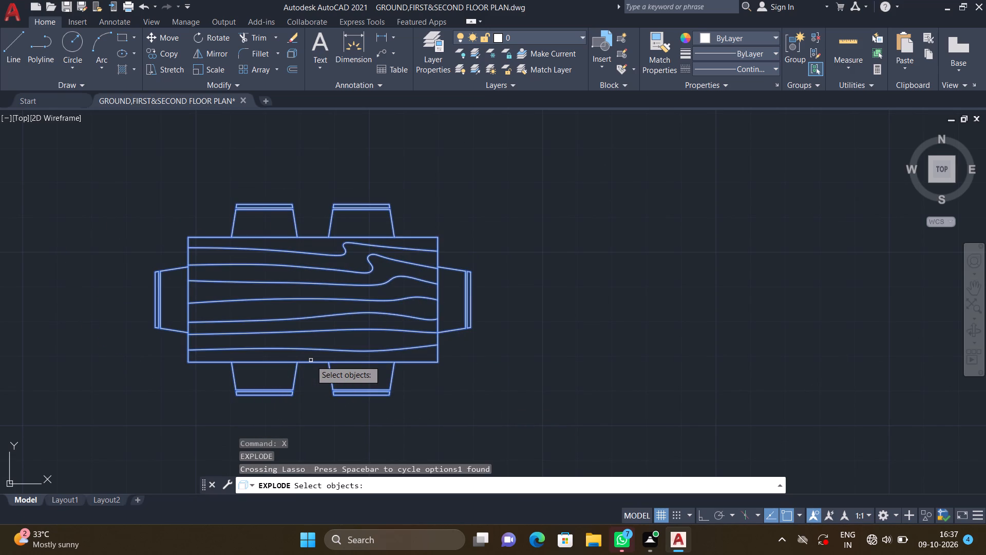
{"action": "key", "text": "Return"}
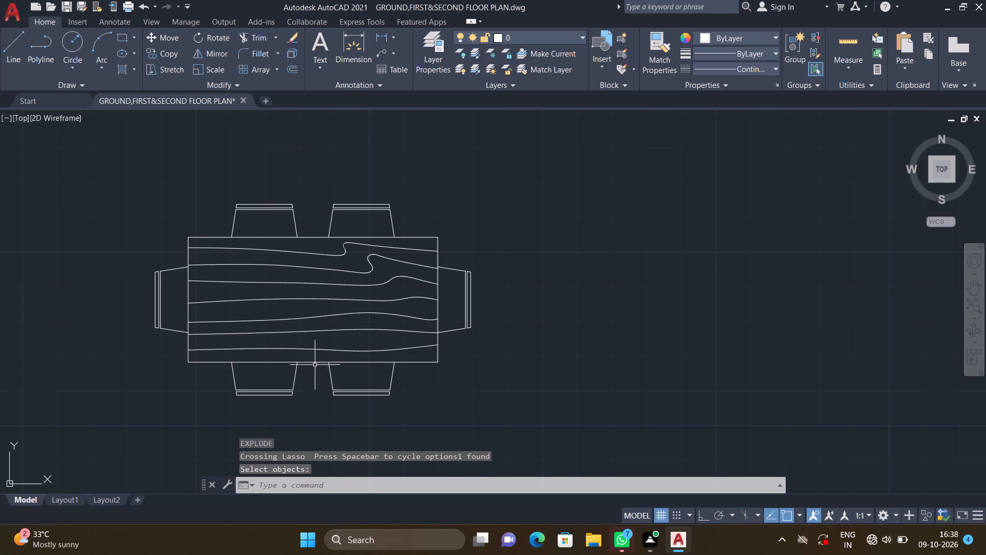
Trim away the right-hand chair on the lower long side of the dining table, including its backrest end pieces.
{"action": "key", "text": "t"}
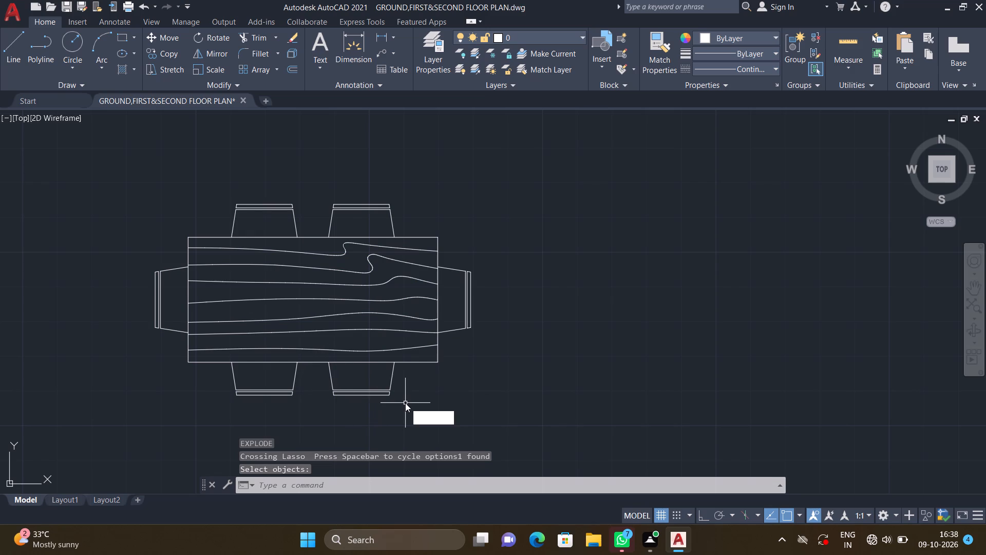
{"action": "key", "text": "r"}
{"action": "key", "text": "Return"}
{"action": "left_click_drag", "start_coordinate": [401, 401], "coordinate": [307, 390]}
{"action": "left_click_drag", "start_coordinate": [386, 411], "coordinate": [362, 391]}
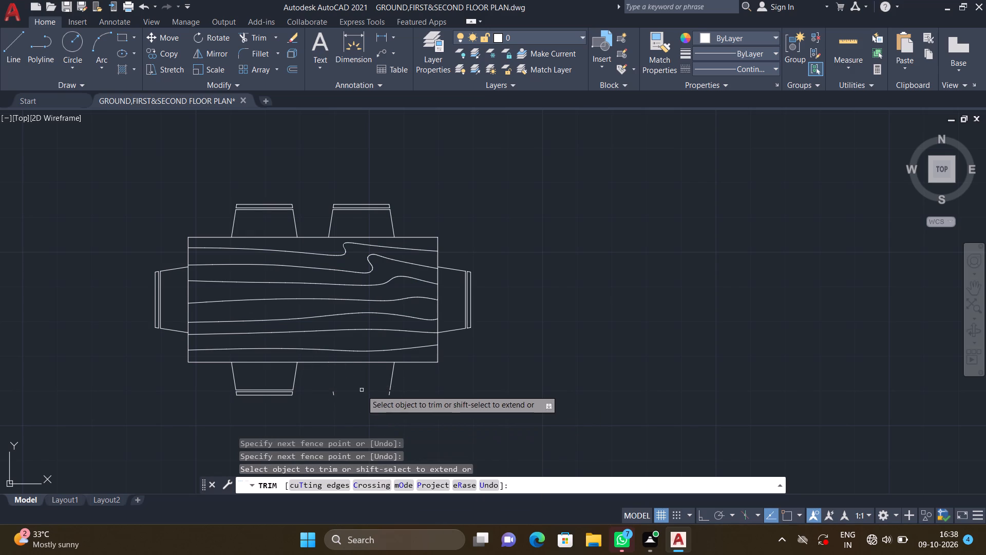
{"action": "left_click_drag", "start_coordinate": [399, 386], "coordinate": [335, 379]}
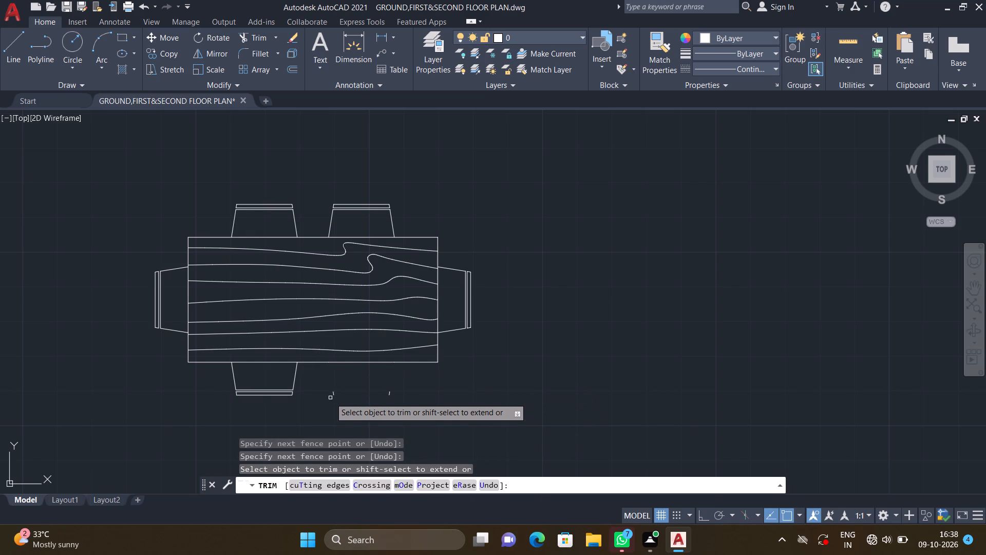
{"action": "left_click", "coordinate": [335, 393]}
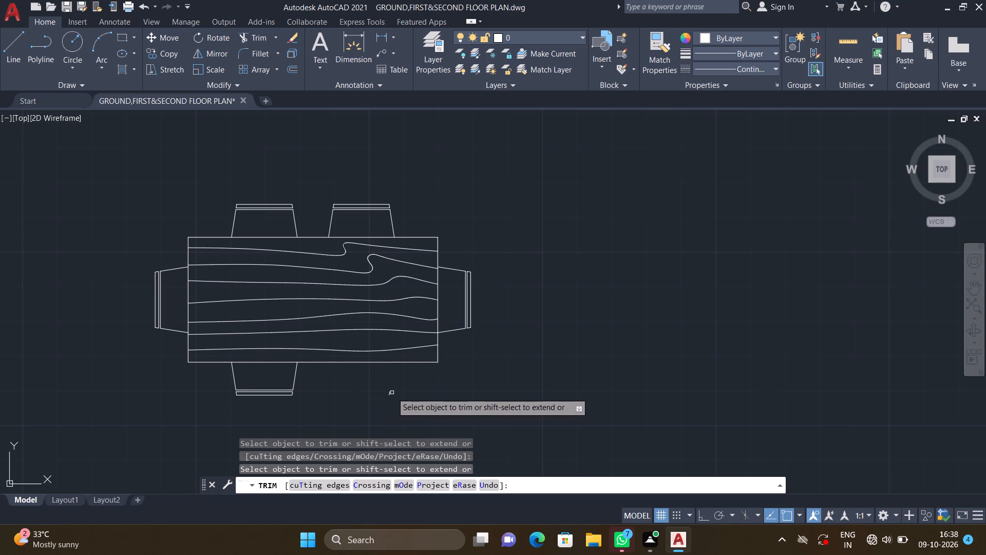
{"action": "left_click", "coordinate": [392, 393]}
{"action": "left_click", "coordinate": [382, 393]}
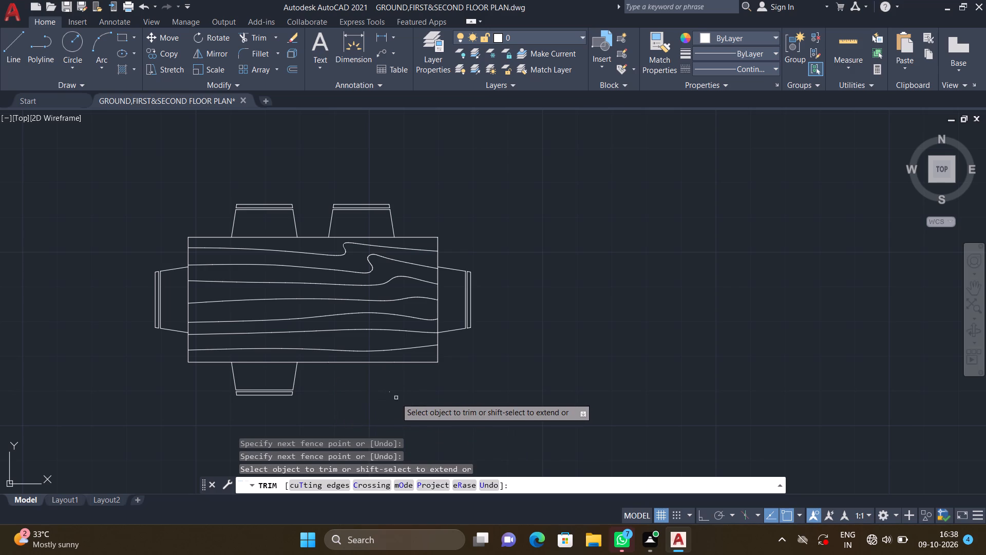
{"action": "scroll", "coordinate": [396, 398], "scroll_direction": "up", "scroll_amount": 2}
{"action": "left_click", "coordinate": [376, 382]}
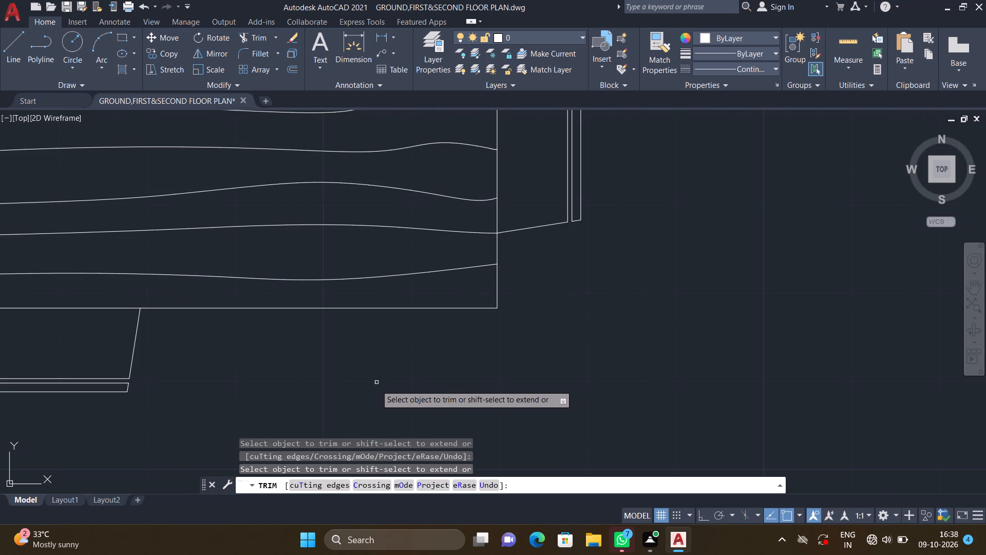
Trim away the remaining chair on the lower long side of the dining table, including its leftover side lines.
{"action": "scroll", "coordinate": [343, 403], "scroll_direction": "down", "scroll_amount": 2}
{"action": "middle_click_drag", "start_coordinate": [324, 388], "coordinate": [419, 339]}
{"action": "left_click_drag", "start_coordinate": [345, 380], "coordinate": [323, 336]}
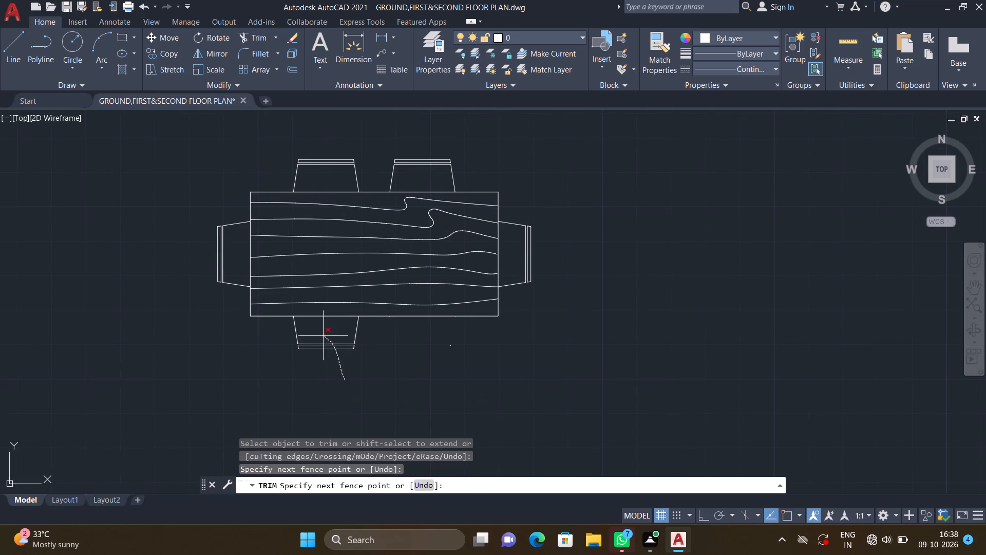
{"action": "left_click_drag", "start_coordinate": [323, 336], "coordinate": [288, 341]}
{"action": "scroll", "coordinate": [302, 350], "scroll_direction": "up", "scroll_amount": 1}
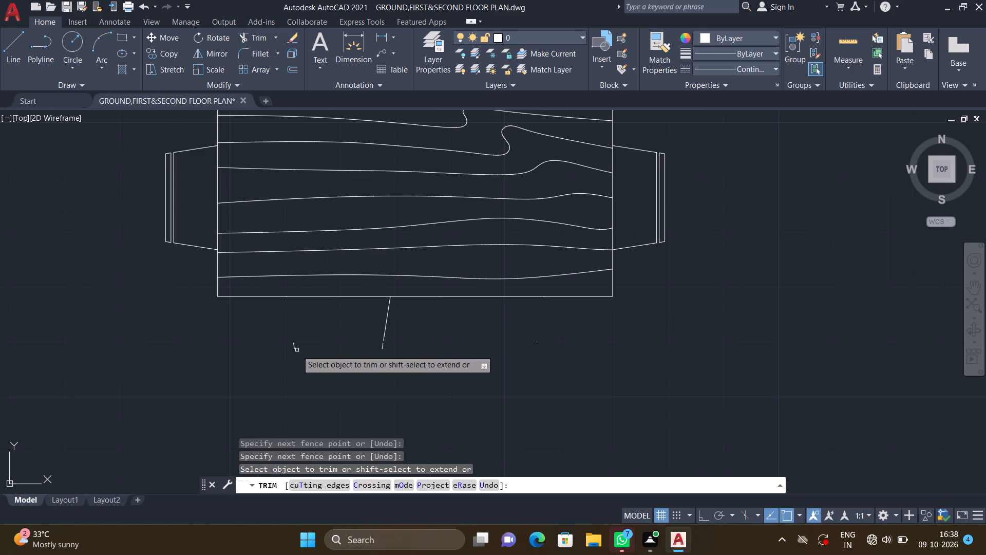
{"action": "left_click", "coordinate": [295, 348]}
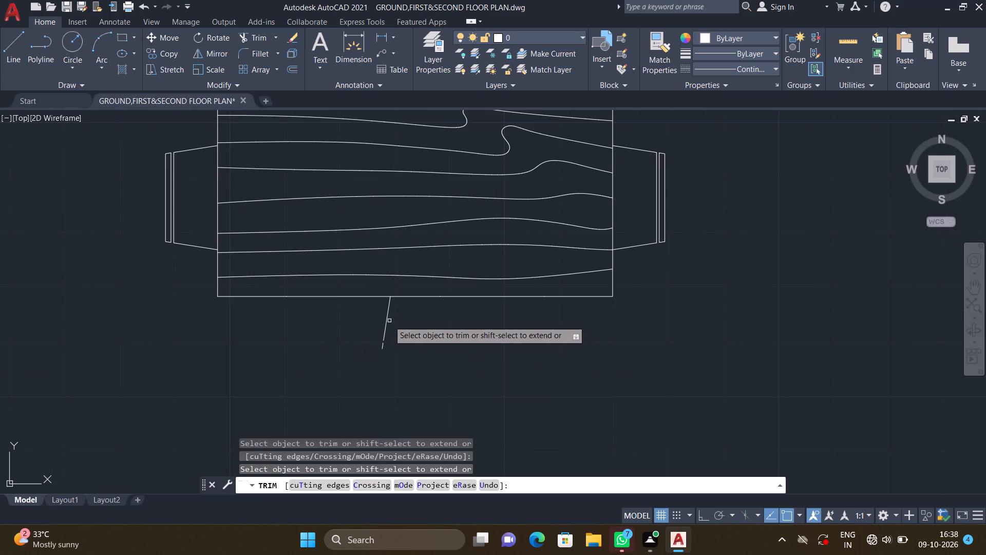
{"action": "left_click", "coordinate": [388, 319]}
{"action": "left_click", "coordinate": [383, 349]}
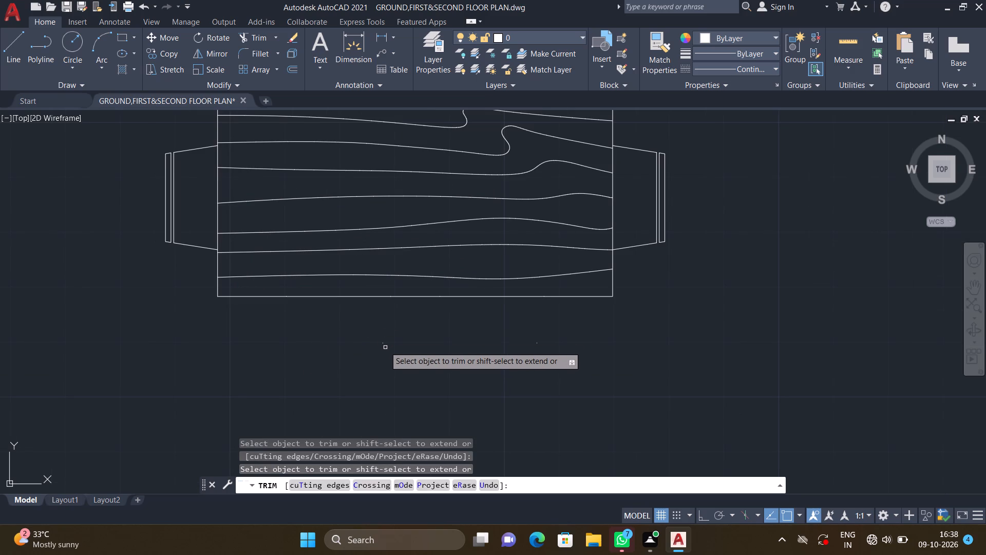
{"action": "left_click", "coordinate": [383, 343]}
Trim off the tiny leftover line fragments below the table where the two lower chairs stood.
{"action": "scroll", "coordinate": [534, 347], "scroll_direction": "up", "scroll_amount": 1}
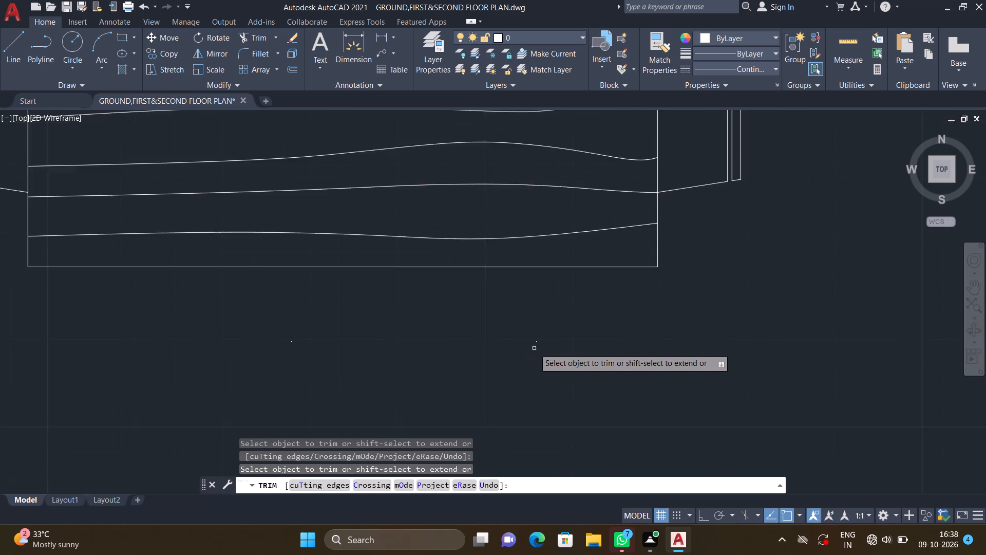
{"action": "scroll", "coordinate": [534, 348], "scroll_direction": "up", "scroll_amount": 1}
{"action": "left_click", "coordinate": [534, 336]}
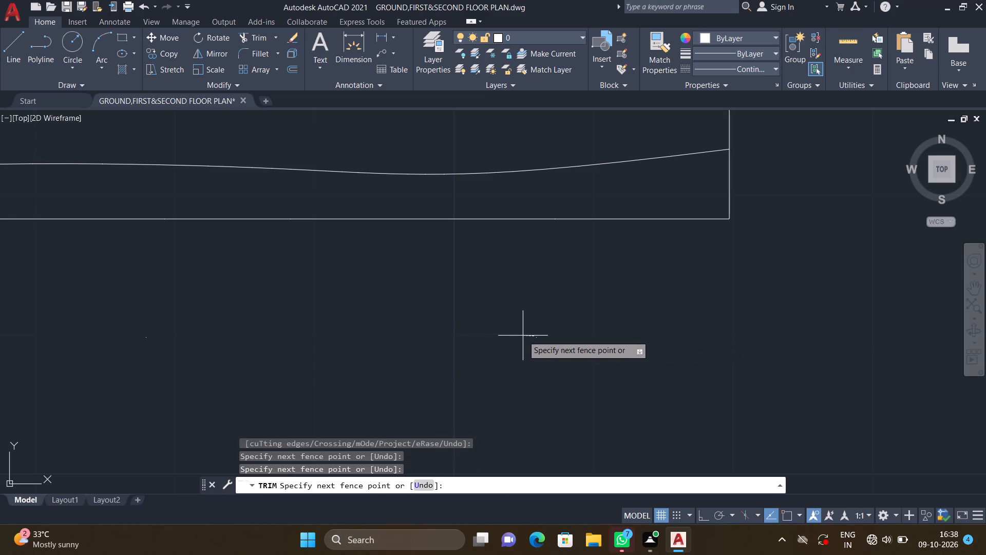
{"action": "left_click", "coordinate": [526, 335]}
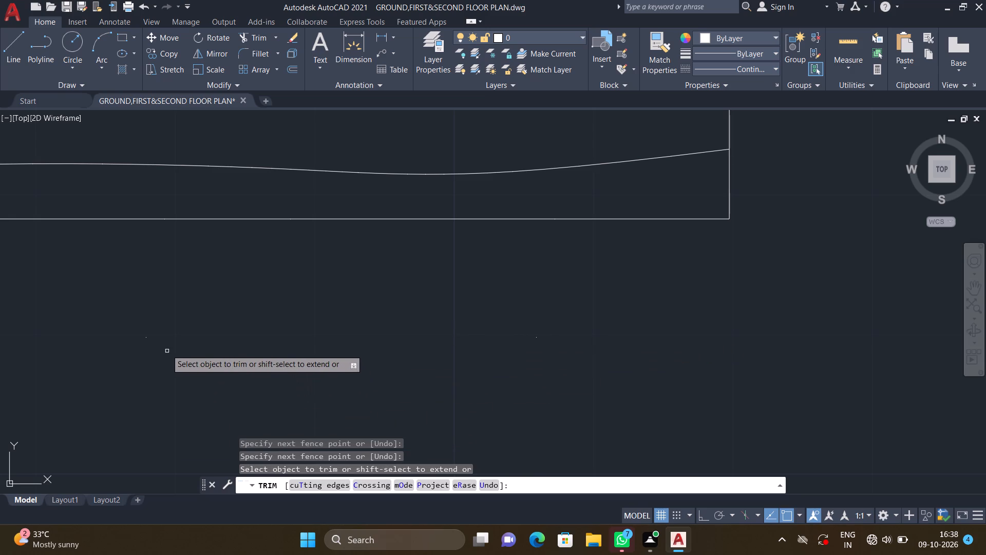
{"action": "left_click", "coordinate": [147, 337]}
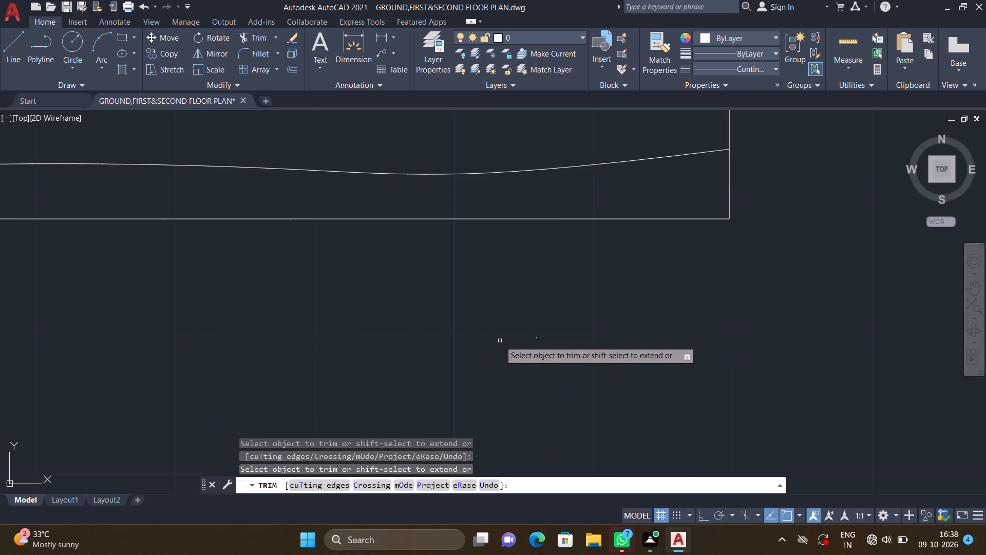
{"action": "left_click", "coordinate": [538, 338]}
Trim away the chair at the table's left end with its leftover backrest pieces, and finish trimming.
{"action": "scroll", "coordinate": [438, 374], "scroll_direction": "down", "scroll_amount": 4}
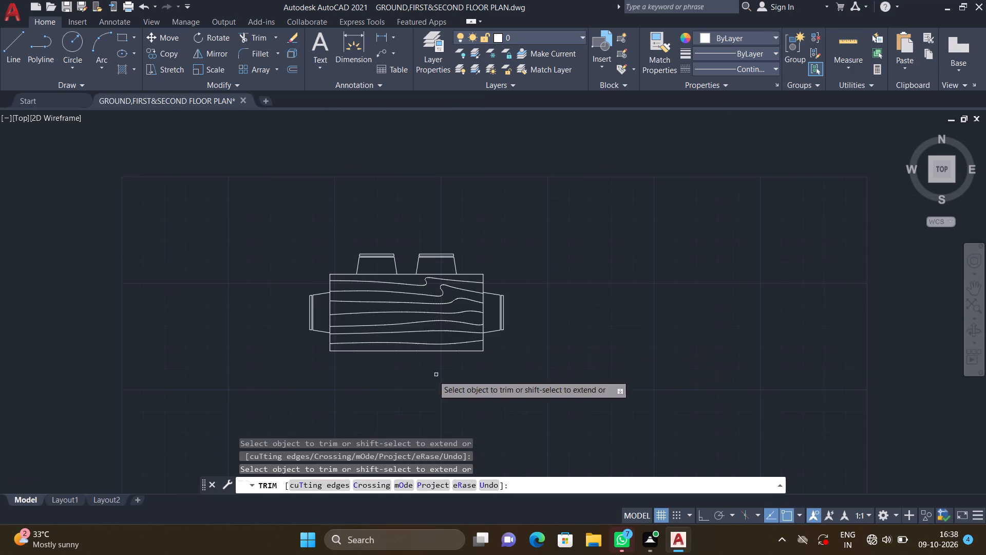
{"action": "middle_click_drag", "start_coordinate": [311, 378], "coordinate": [438, 359]}
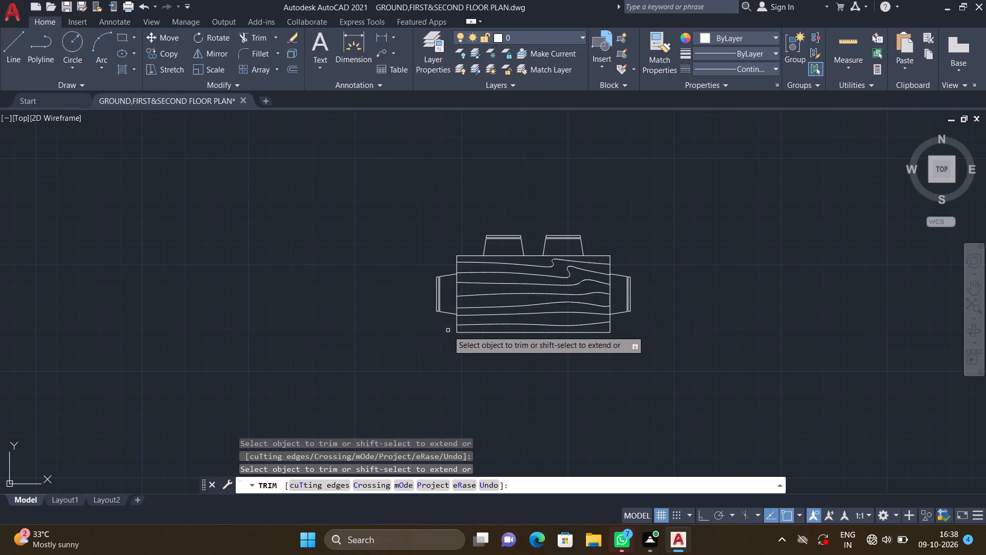
{"action": "middle_click_drag", "start_coordinate": [437, 344], "coordinate": [426, 394]}
{"action": "scroll", "coordinate": [442, 362], "scroll_direction": "up", "scroll_amount": 2}
{"action": "left_click_drag", "start_coordinate": [428, 385], "coordinate": [408, 348]}
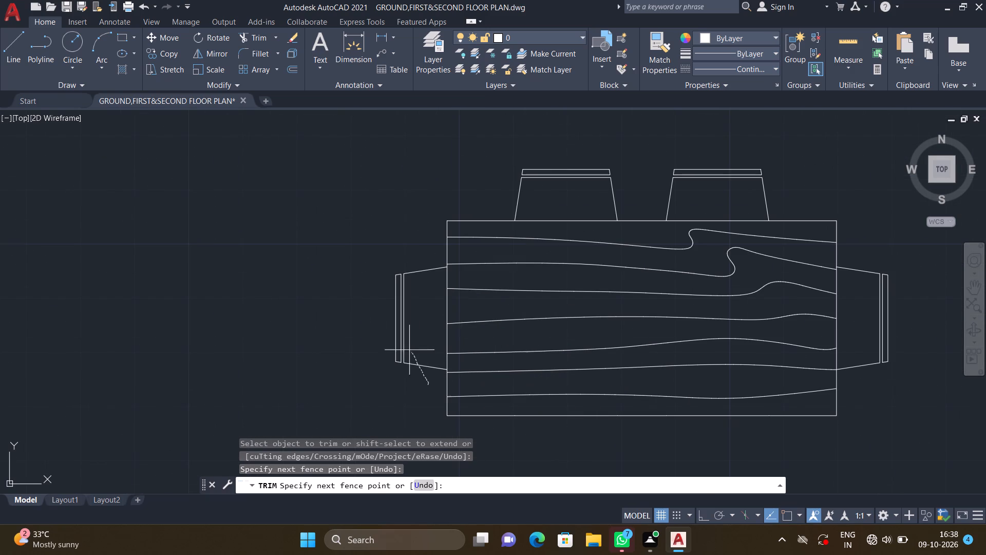
{"action": "left_click_drag", "start_coordinate": [408, 348], "coordinate": [371, 276]}
{"action": "left_click_drag", "start_coordinate": [429, 260], "coordinate": [429, 289]}
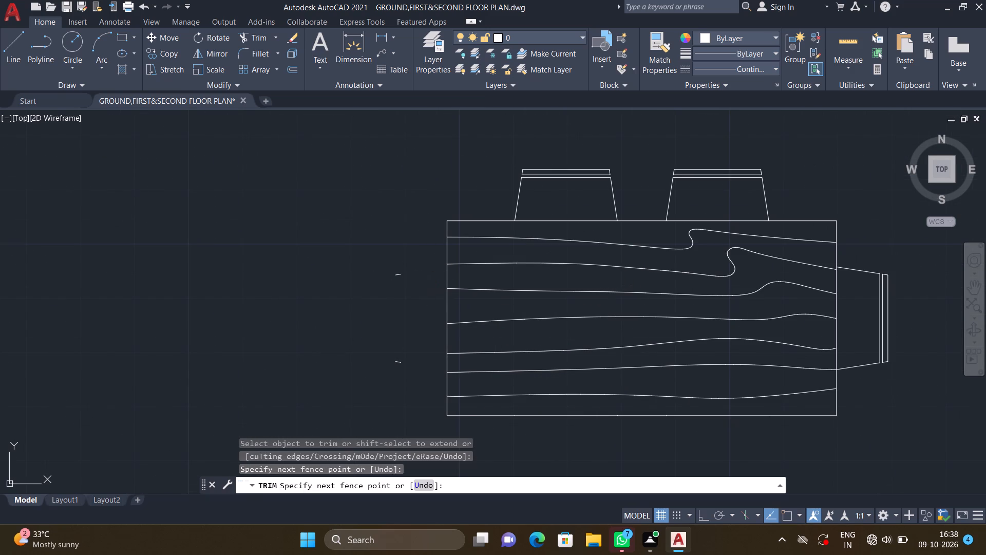
{"action": "left_click", "coordinate": [398, 274]}
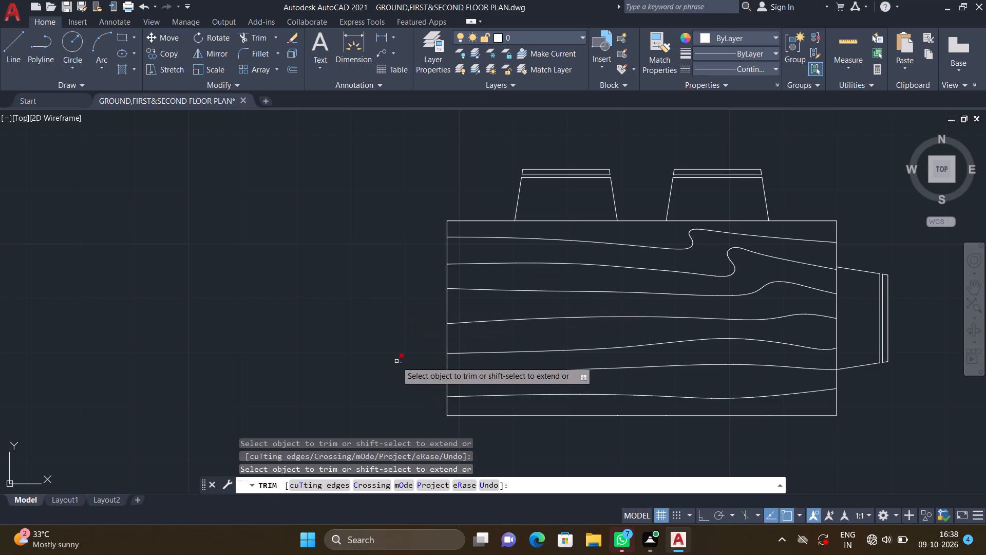
{"action": "left_click", "coordinate": [396, 361]}
{"action": "left_click", "coordinate": [402, 362]}
{"action": "scroll", "coordinate": [435, 396], "scroll_direction": "down", "scroll_amount": 1}
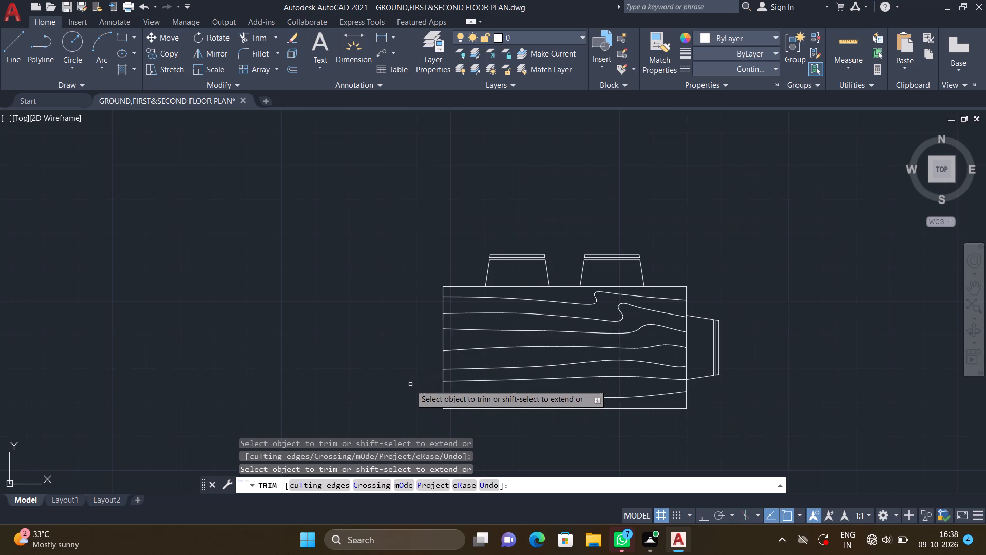
{"action": "scroll", "coordinate": [409, 380], "scroll_direction": "up", "scroll_amount": 3}
{"action": "left_click", "coordinate": [420, 362]}
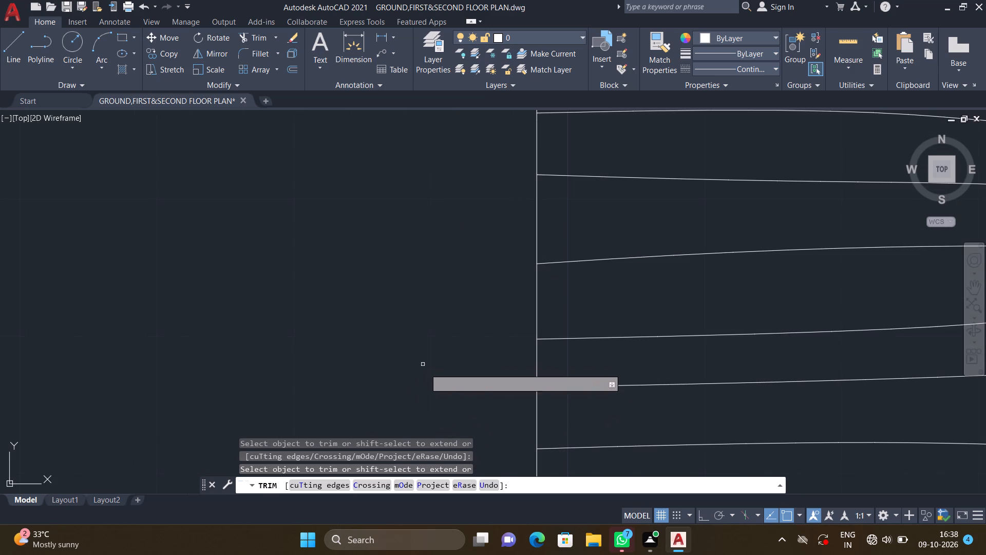
{"action": "scroll", "coordinate": [464, 419], "scroll_direction": "down", "scroll_amount": 2}
{"action": "middle_click_drag", "start_coordinate": [416, 414], "coordinate": [195, 245]}
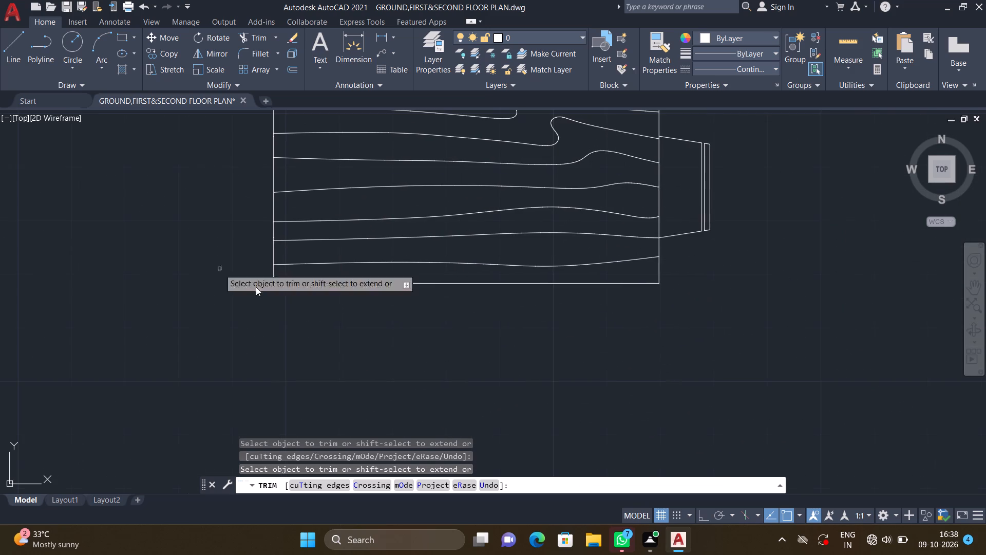
{"action": "middle_click_drag", "start_coordinate": [443, 341], "coordinate": [424, 414]}
{"action": "scroll", "coordinate": [425, 414], "scroll_direction": "down", "scroll_amount": 2}
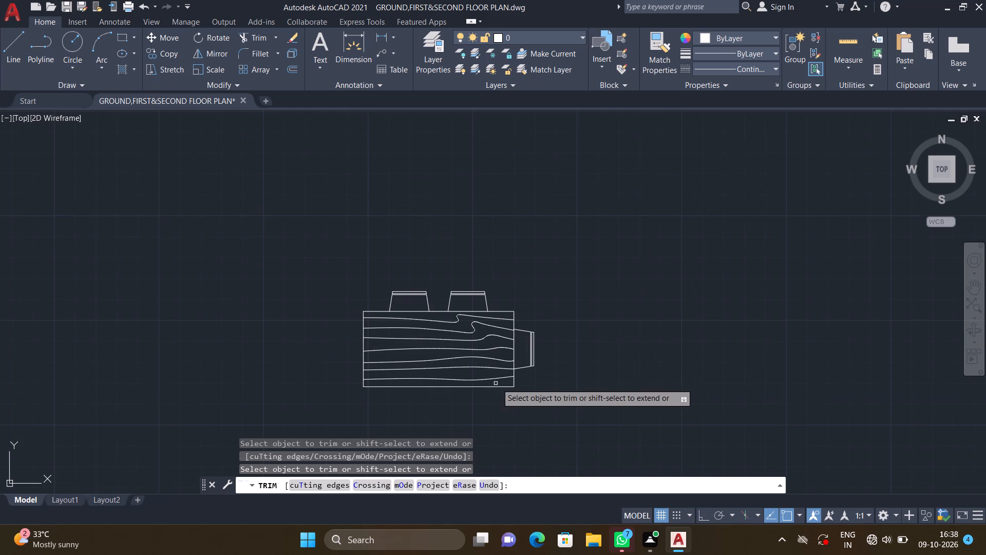
{"action": "scroll", "coordinate": [534, 372], "scroll_direction": "up", "scroll_amount": 2}
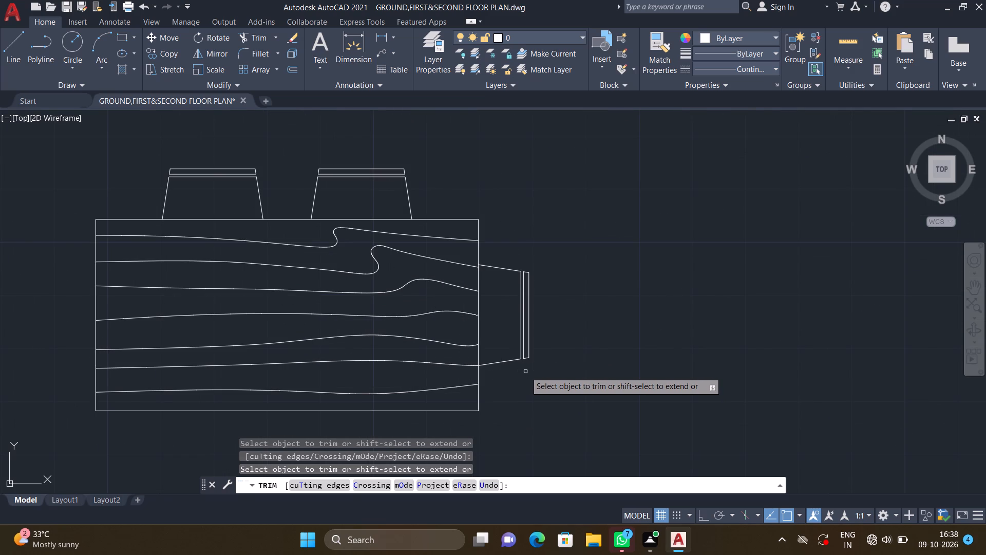
{"action": "key", "text": "Escape"}
{"action": "scroll", "coordinate": [528, 387], "scroll_direction": "down", "scroll_amount": 1}
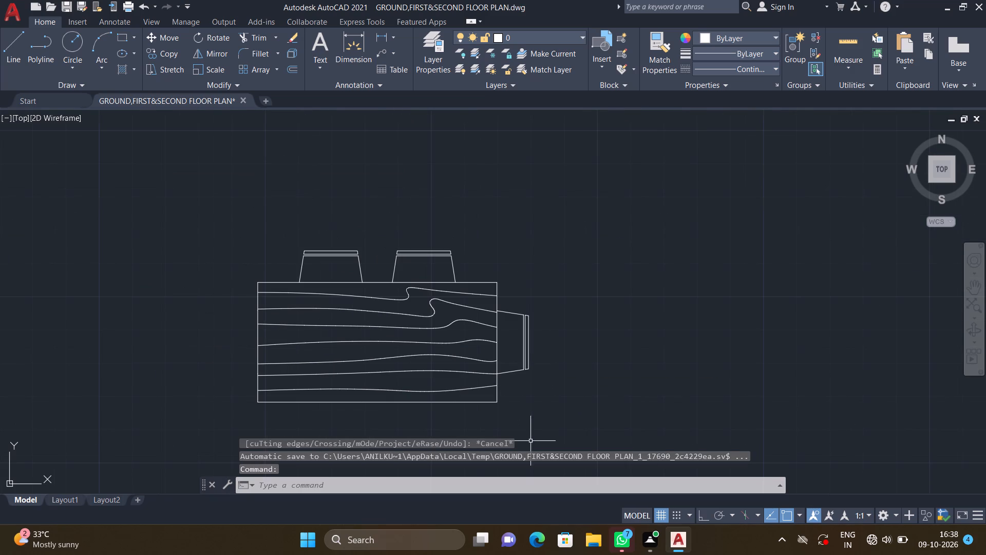
Erase the trimmed dining table together with its wood-grain lines and the remaining chairs above and at its right end.
{"action": "left_click_drag", "start_coordinate": [531, 428], "coordinate": [202, 317]}
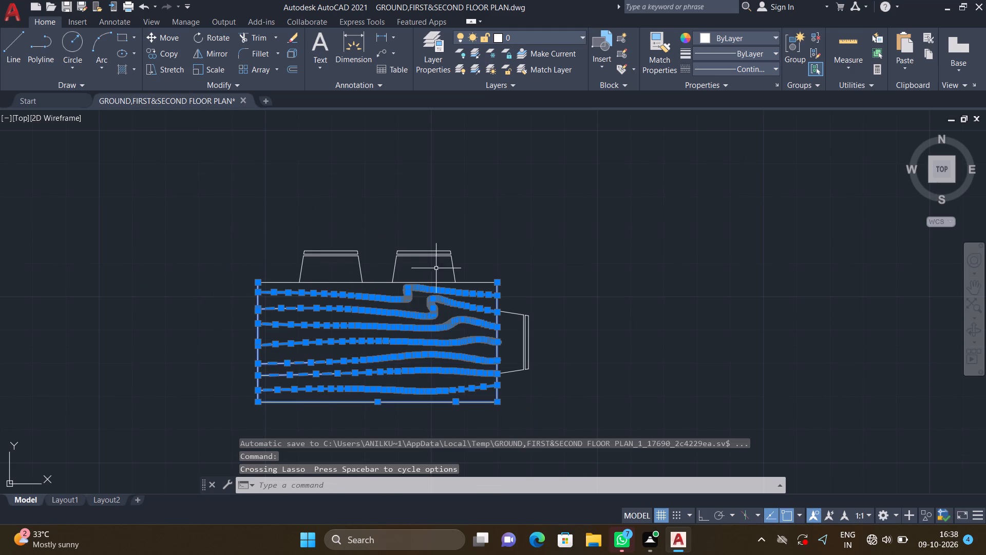
{"action": "left_click_drag", "start_coordinate": [484, 259], "coordinate": [190, 276]}
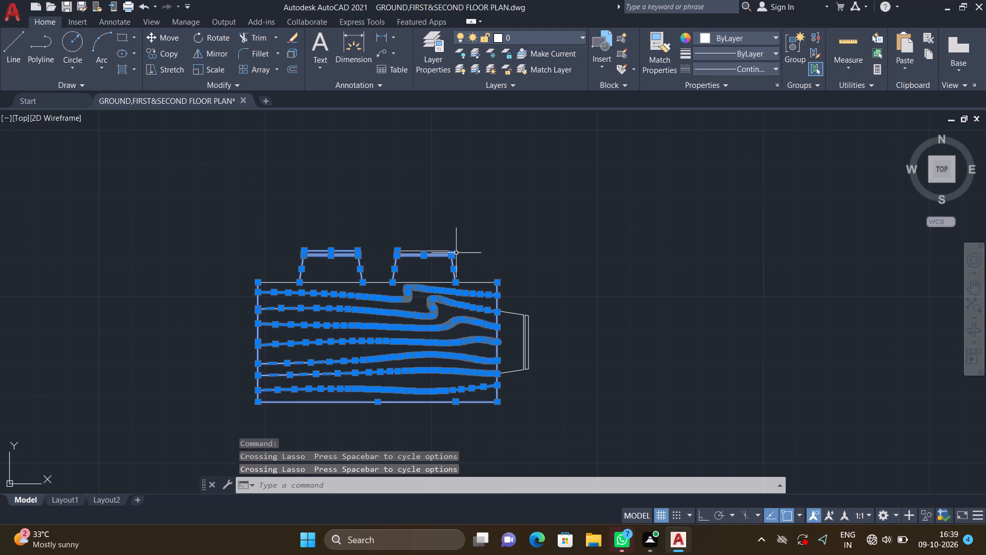
{"action": "left_click_drag", "start_coordinate": [453, 254], "coordinate": [396, 250]}
{"action": "left_click", "coordinate": [412, 254]}
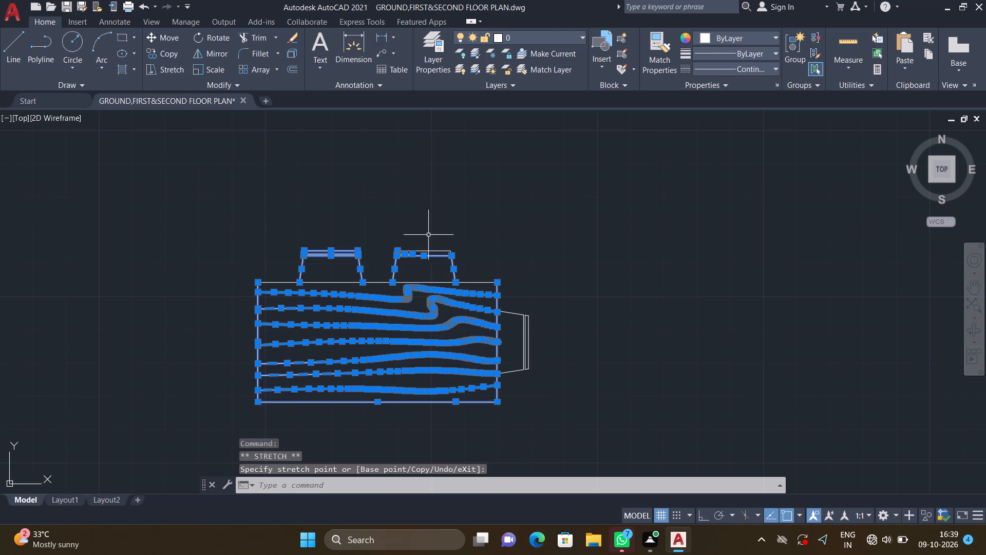
{"action": "left_click", "coordinate": [431, 250]}
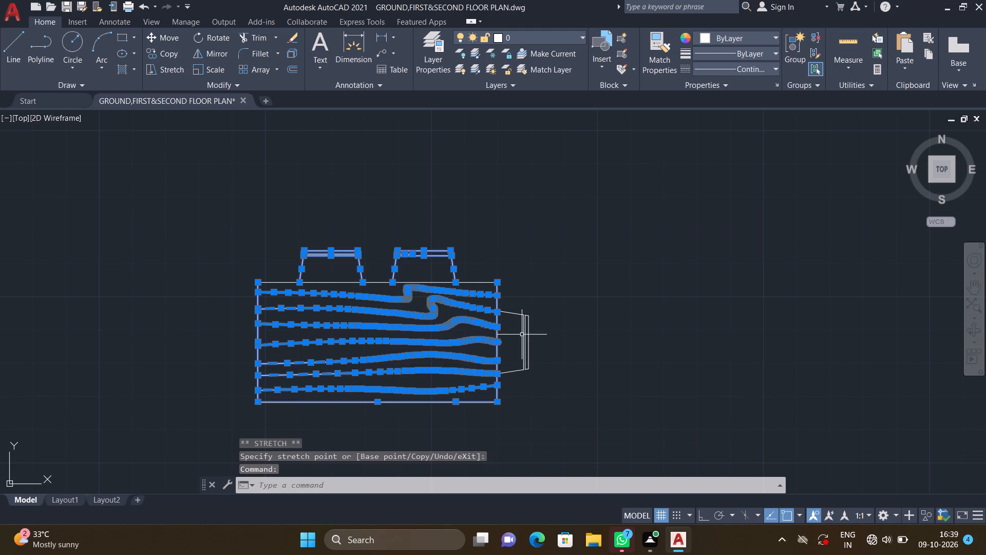
{"action": "left_click_drag", "start_coordinate": [540, 351], "coordinate": [491, 331]}
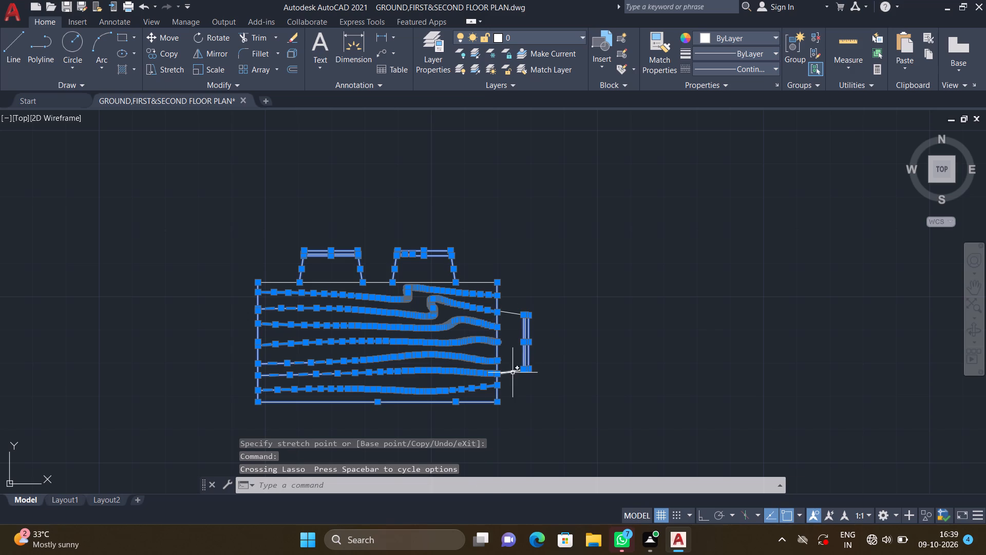
{"action": "left_click", "coordinate": [514, 373]}
{"action": "left_click", "coordinate": [511, 314]}
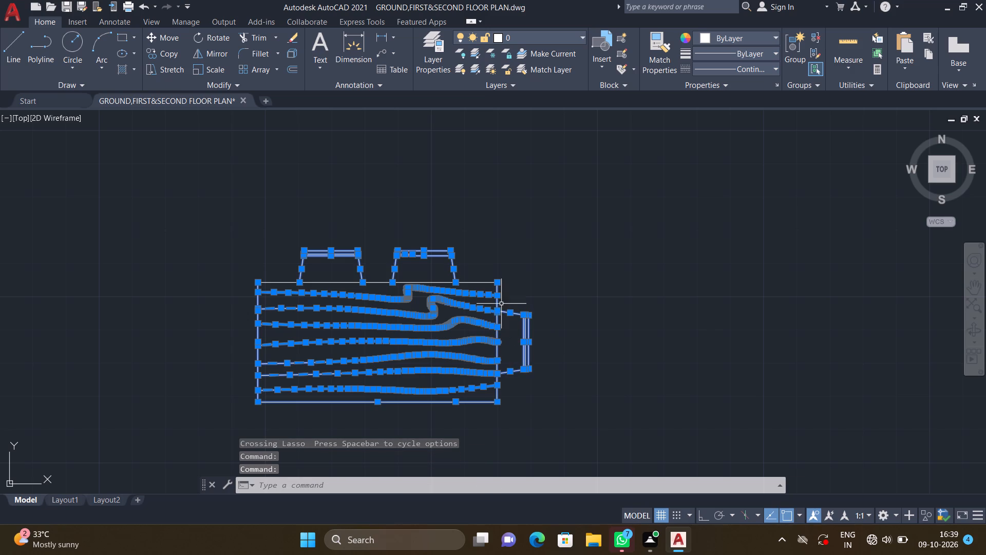
{"action": "left_click", "coordinate": [469, 284]}
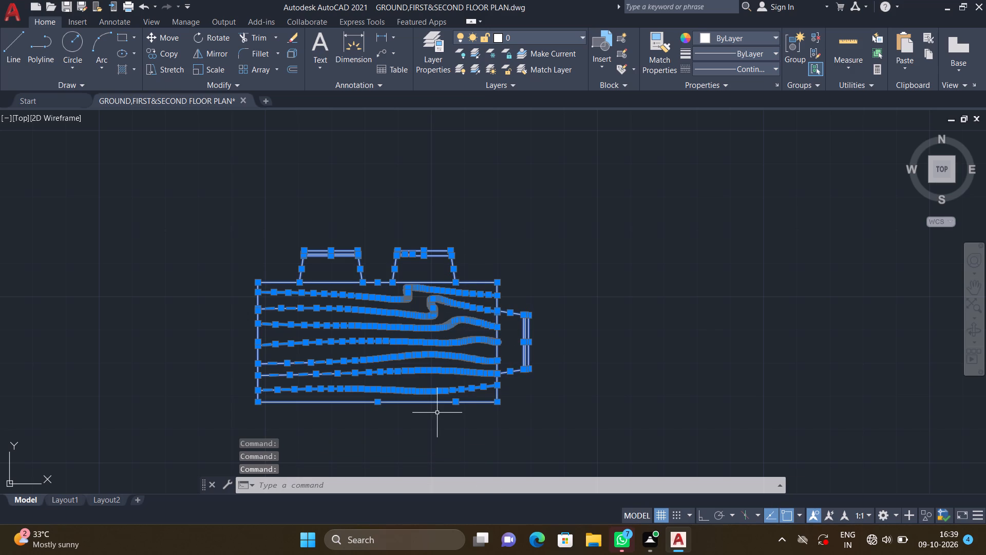
{"action": "key", "text": "Delete"}
Erase the tiny leftover line fragments remaining around where the deleted dining set stood.
{"action": "left_click_drag", "start_coordinate": [578, 417], "coordinate": [412, 263]}
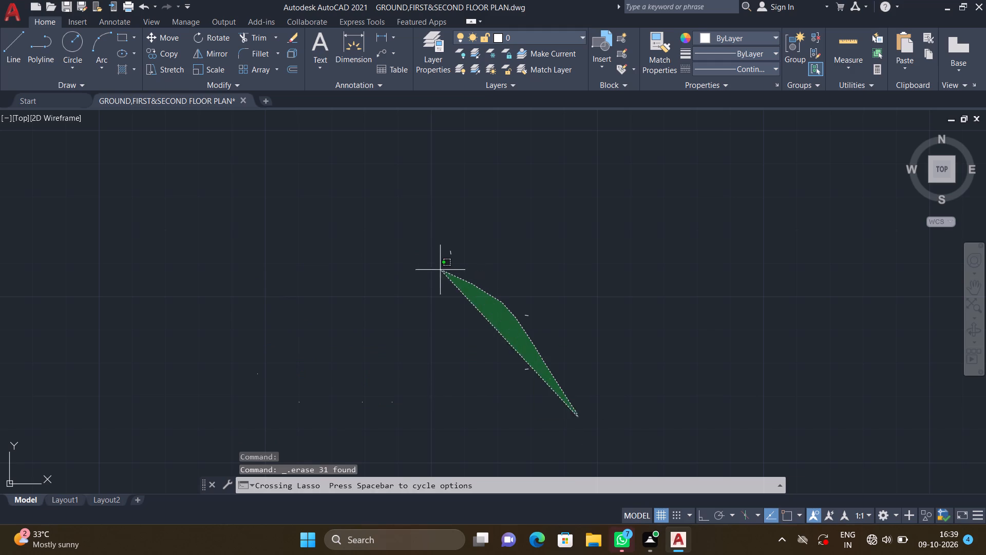
{"action": "left_click_drag", "start_coordinate": [412, 263], "coordinate": [84, 423]}
{"action": "left_click_drag", "start_coordinate": [591, 345], "coordinate": [375, 235]}
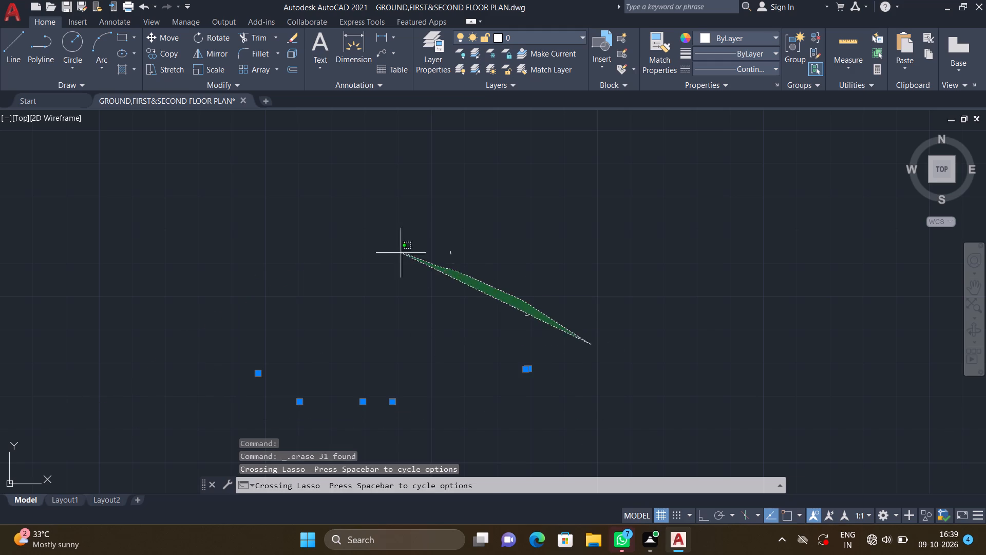
{"action": "left_click_drag", "start_coordinate": [375, 235], "coordinate": [344, 190]}
{"action": "left_click_drag", "start_coordinate": [572, 343], "coordinate": [396, 216]}
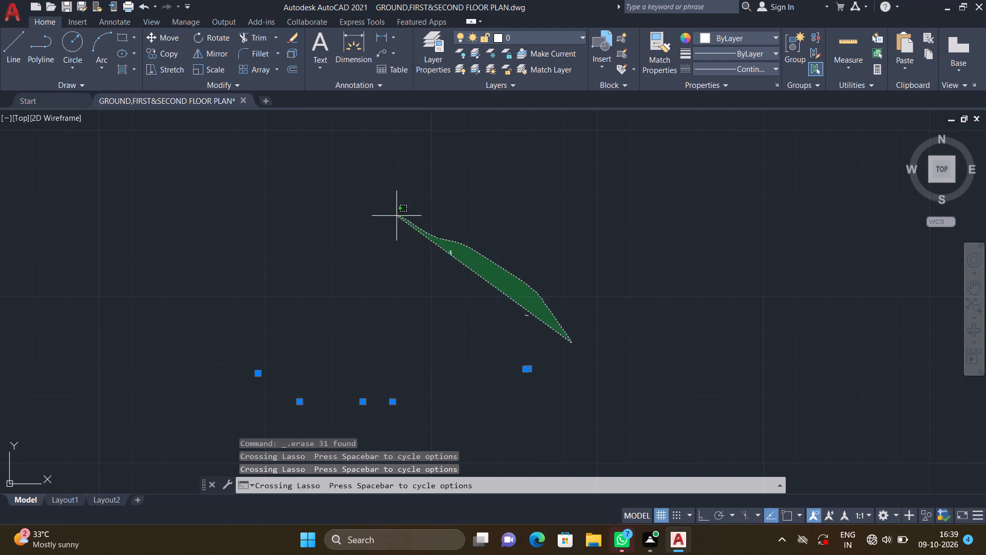
{"action": "left_click_drag", "start_coordinate": [396, 216], "coordinate": [396, 275]}
{"action": "key", "text": "Delete"}
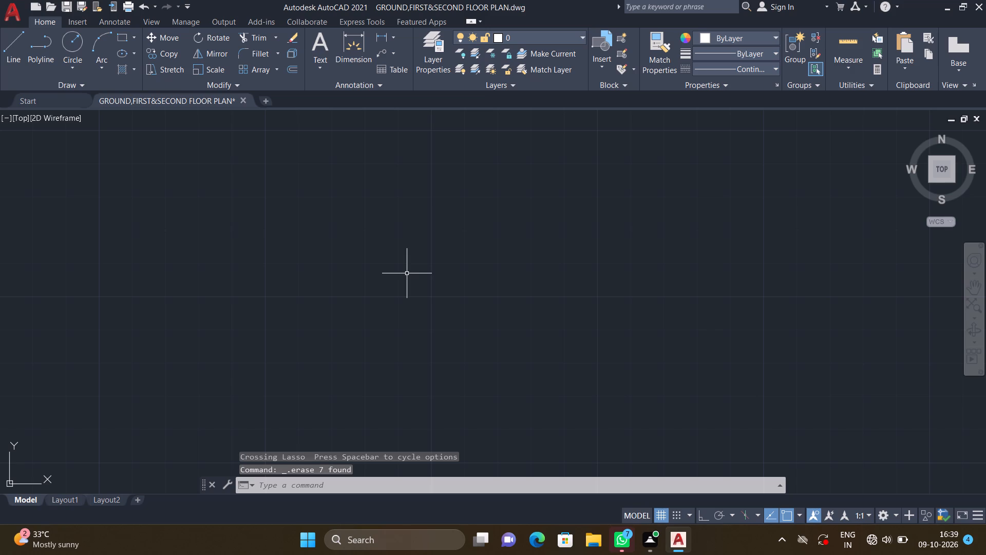
Insert a fresh Dining Set - 36 x 72 in. block from the Home - Space Planner blocks in DesignCenter into empty drawing space.
{"action": "key", "text": "ctrl+2"}
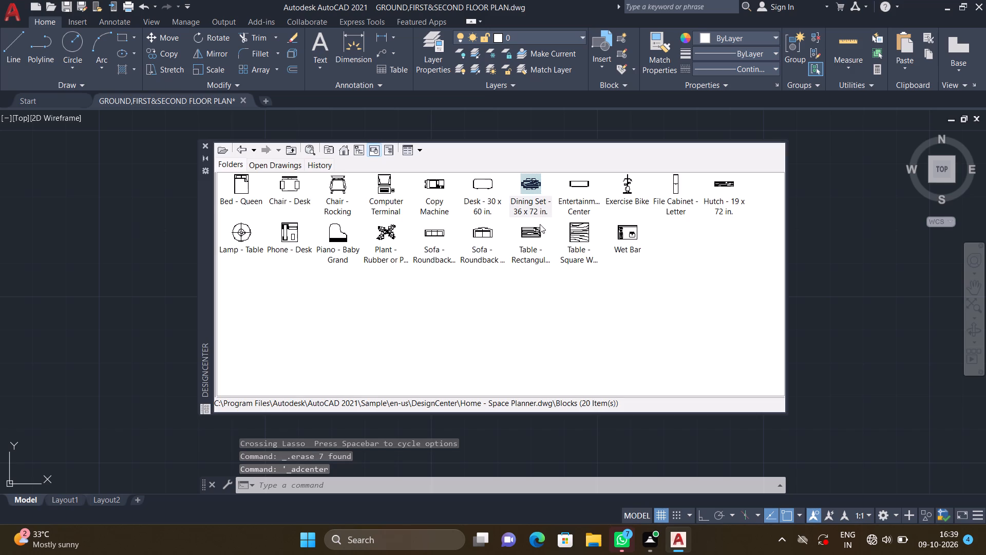
{"action": "left_click_drag", "start_coordinate": [530, 182], "coordinate": [149, 324]}
{"action": "left_click_drag", "start_coordinate": [153, 325], "coordinate": [163, 325]}
{"action": "left_click", "coordinate": [163, 325]}
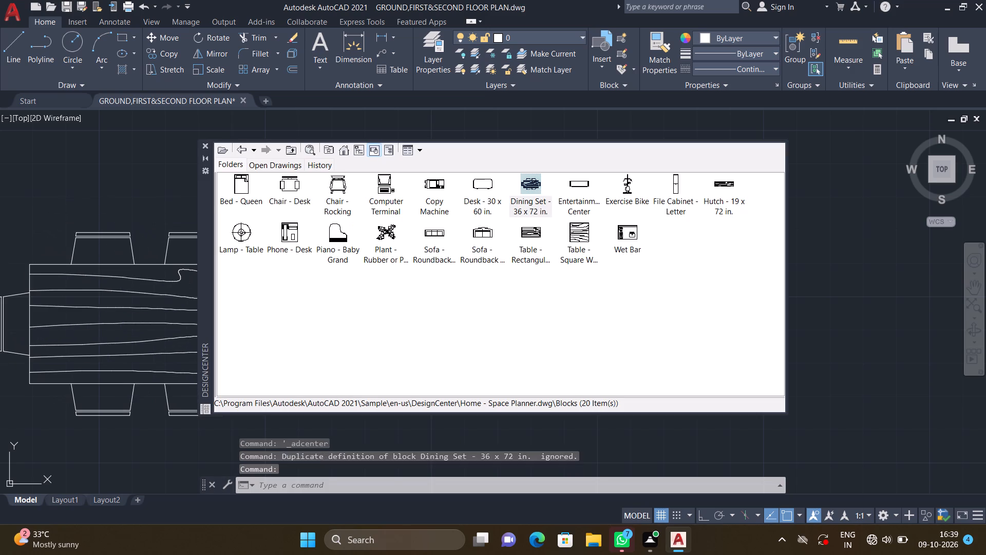
{"action": "left_click", "coordinate": [204, 145]}
Explode the newly inserted dining set block into separate objects.
{"action": "scroll", "coordinate": [340, 213], "scroll_direction": "down", "scroll_amount": 3}
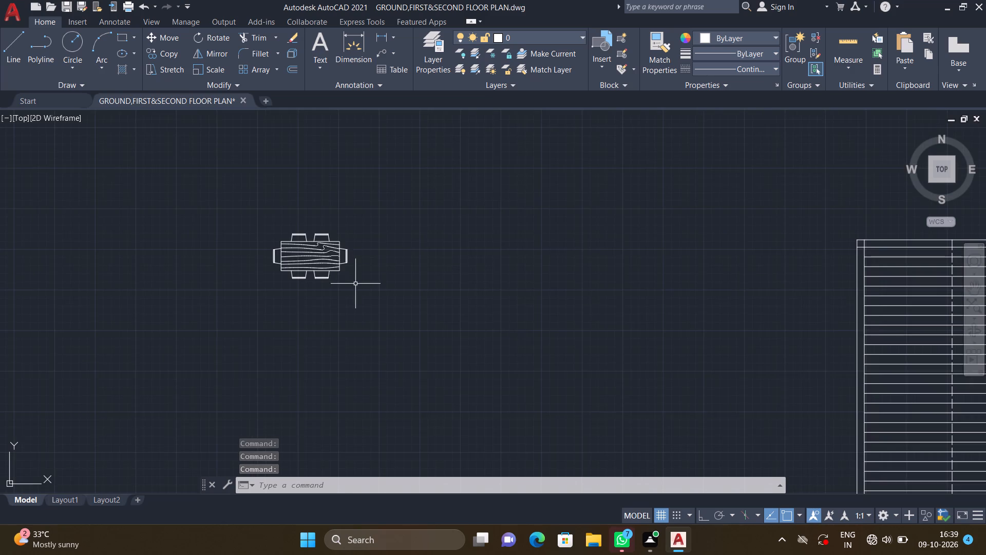
{"action": "middle_click_drag", "start_coordinate": [353, 283], "coordinate": [501, 301]}
{"action": "scroll", "coordinate": [498, 299], "scroll_direction": "down", "scroll_amount": 3}
{"action": "scroll", "coordinate": [487, 292], "scroll_direction": "up", "scroll_amount": 3}
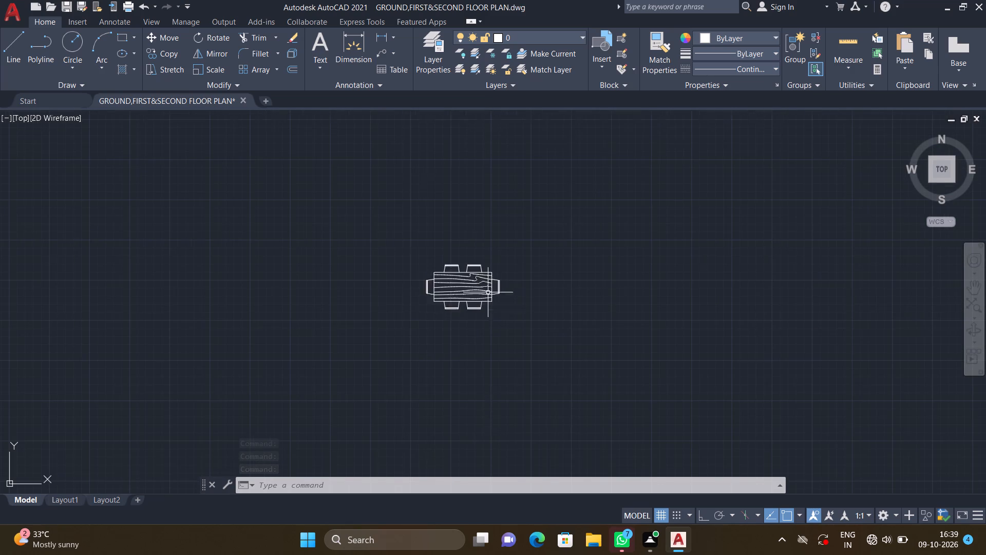
{"action": "scroll", "coordinate": [507, 310], "scroll_direction": "up", "scroll_amount": 2}
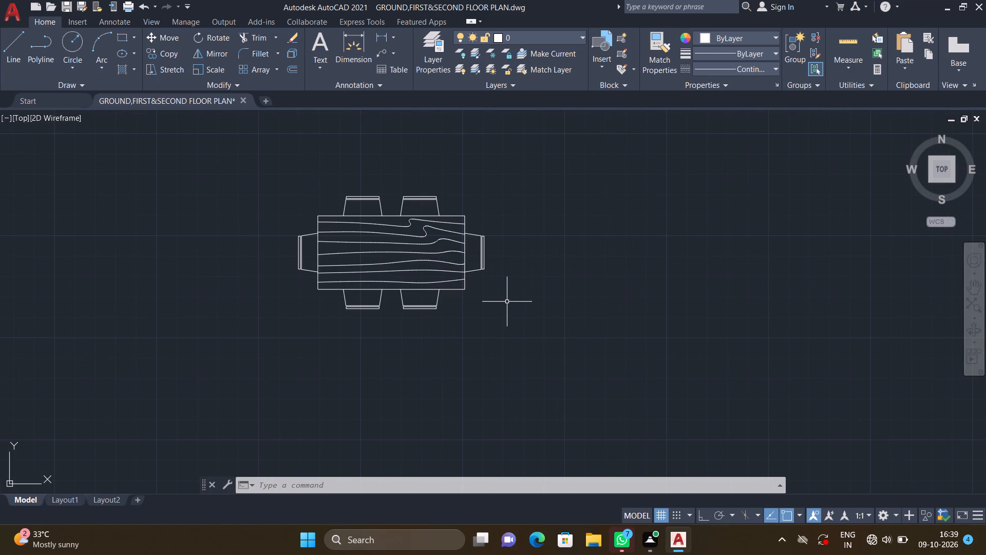
{"action": "left_click_drag", "start_coordinate": [513, 325], "coordinate": [299, 228]}
{"action": "left_click_drag", "start_coordinate": [290, 230], "coordinate": [180, 271]}
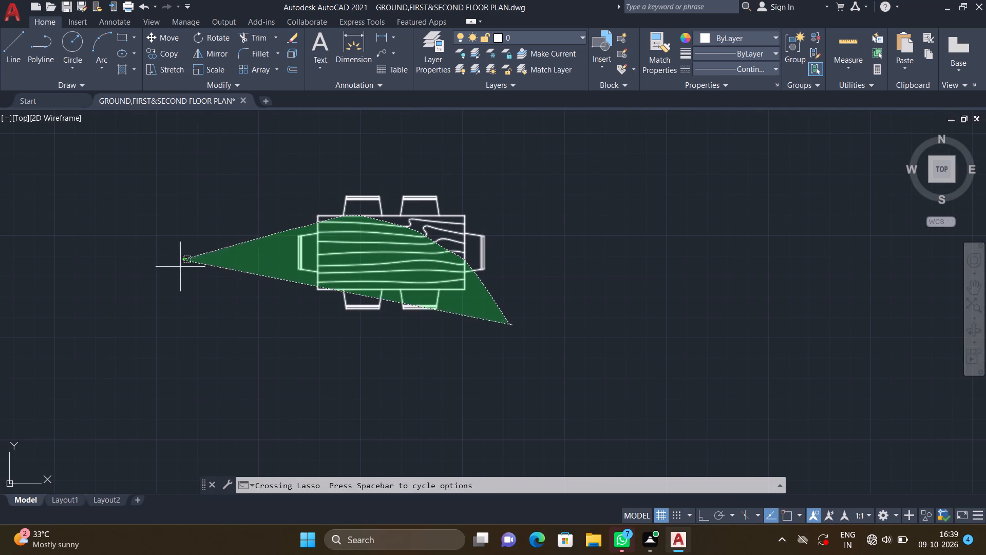
{"action": "left_click_drag", "start_coordinate": [180, 271], "coordinate": [188, 294]}
{"action": "left_click", "coordinate": [192, 299]}
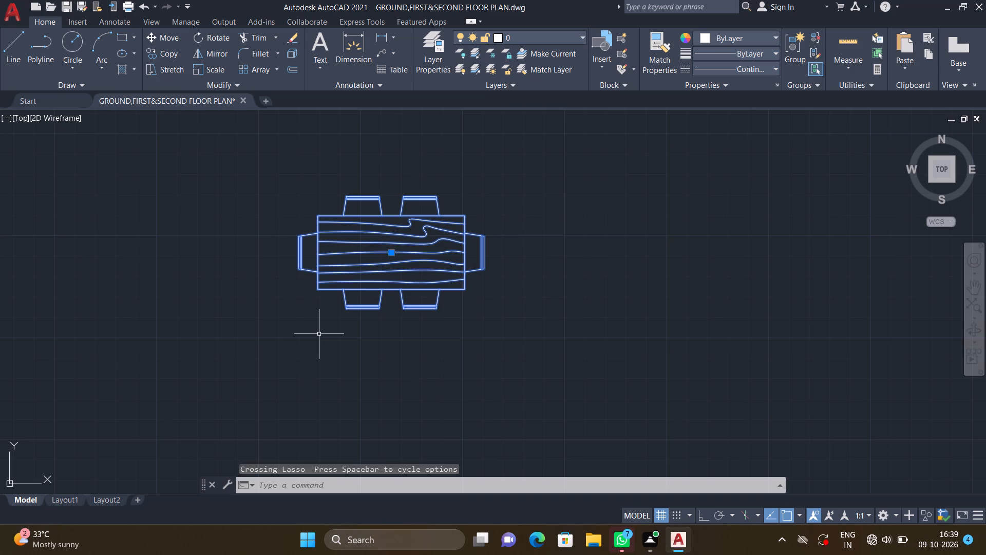
{"action": "key", "text": "x"}
{"action": "key", "text": "Return"}
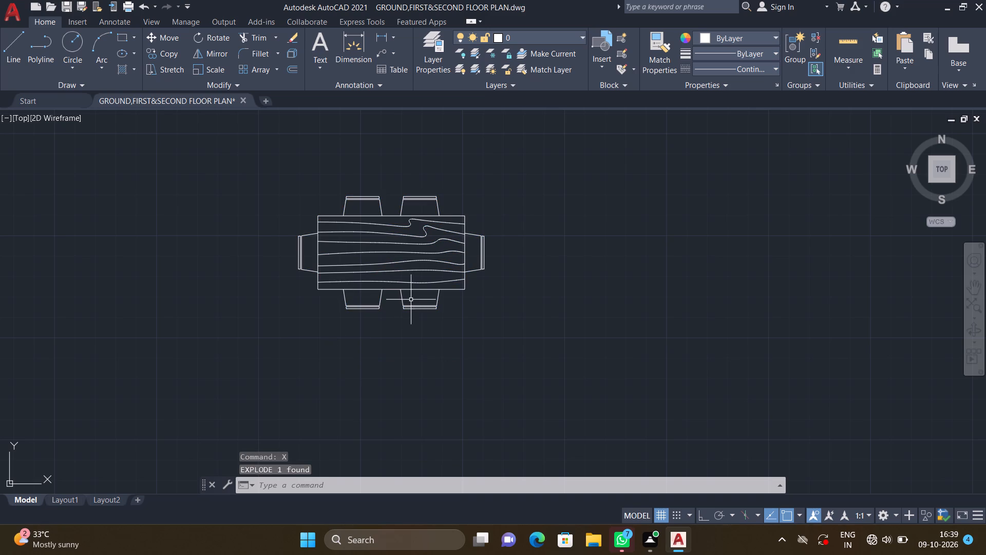
Trim away the chair at the dining table's right end, including its backrest and short end pieces.
{"action": "middle_click_drag", "start_coordinate": [504, 282], "coordinate": [506, 300]}
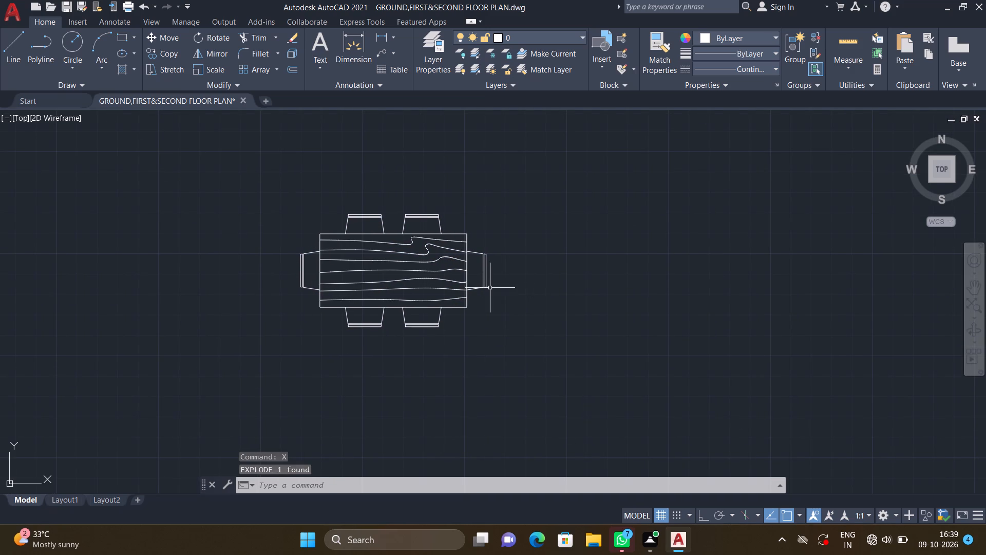
{"action": "scroll", "coordinate": [487, 288], "scroll_direction": "up", "scroll_amount": 2}
{"action": "type", "text": "TR"}
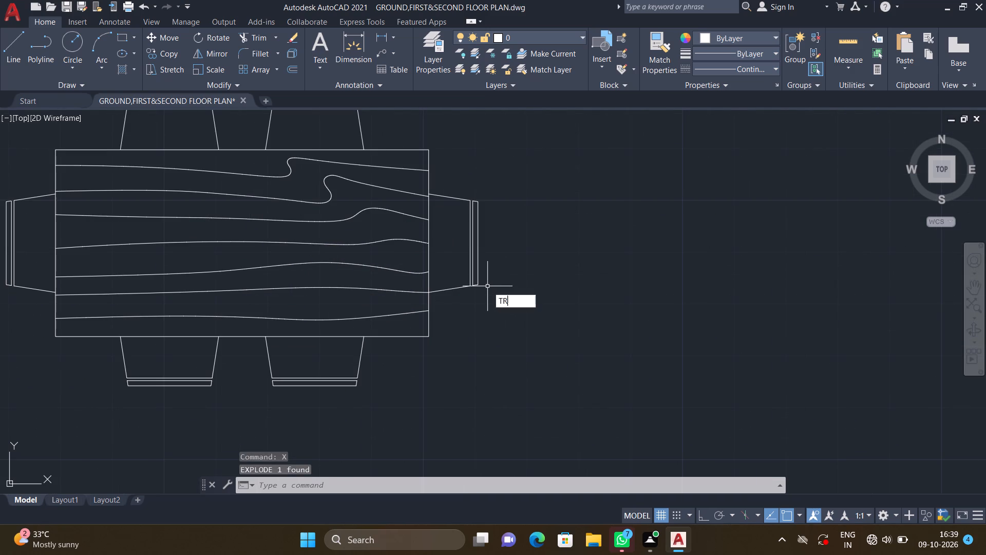
{"action": "key", "text": "Return"}
{"action": "left_click_drag", "start_coordinate": [453, 181], "coordinate": [488, 309]}
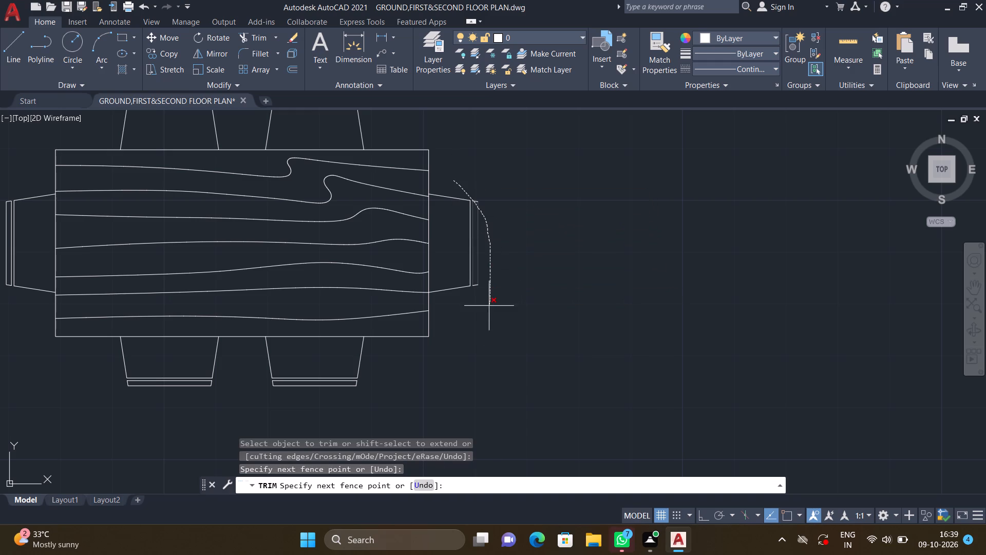
{"action": "left_click_drag", "start_coordinate": [488, 309], "coordinate": [473, 323]}
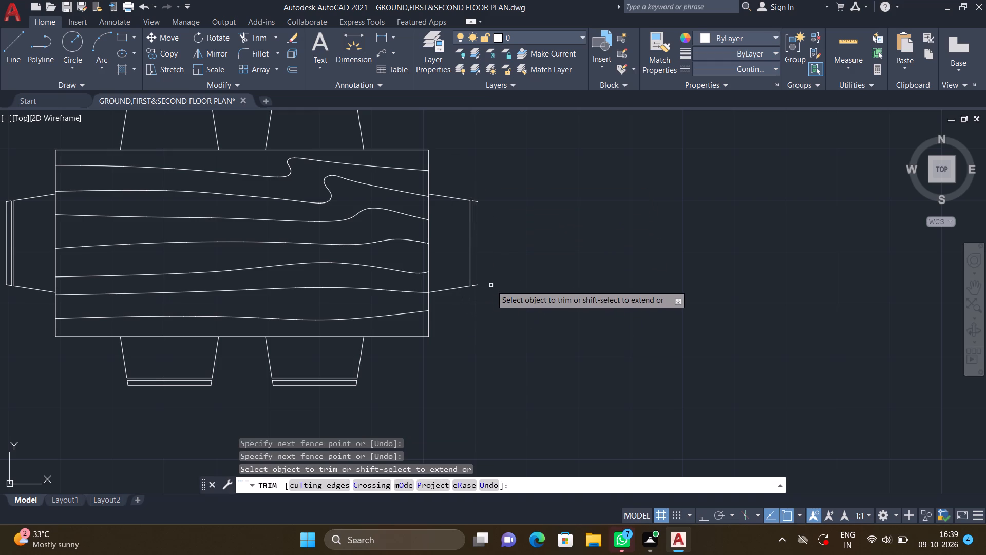
{"action": "left_click_drag", "start_coordinate": [464, 299], "coordinate": [453, 182]}
{"action": "left_click_drag", "start_coordinate": [478, 231], "coordinate": [460, 229]}
{"action": "left_click", "coordinate": [478, 201]}
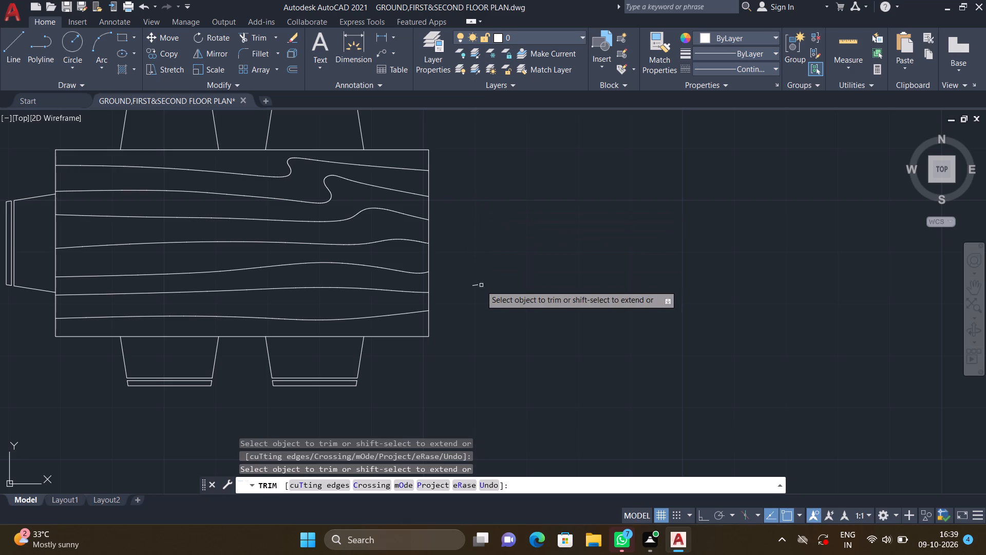
{"action": "left_click", "coordinate": [478, 286]}
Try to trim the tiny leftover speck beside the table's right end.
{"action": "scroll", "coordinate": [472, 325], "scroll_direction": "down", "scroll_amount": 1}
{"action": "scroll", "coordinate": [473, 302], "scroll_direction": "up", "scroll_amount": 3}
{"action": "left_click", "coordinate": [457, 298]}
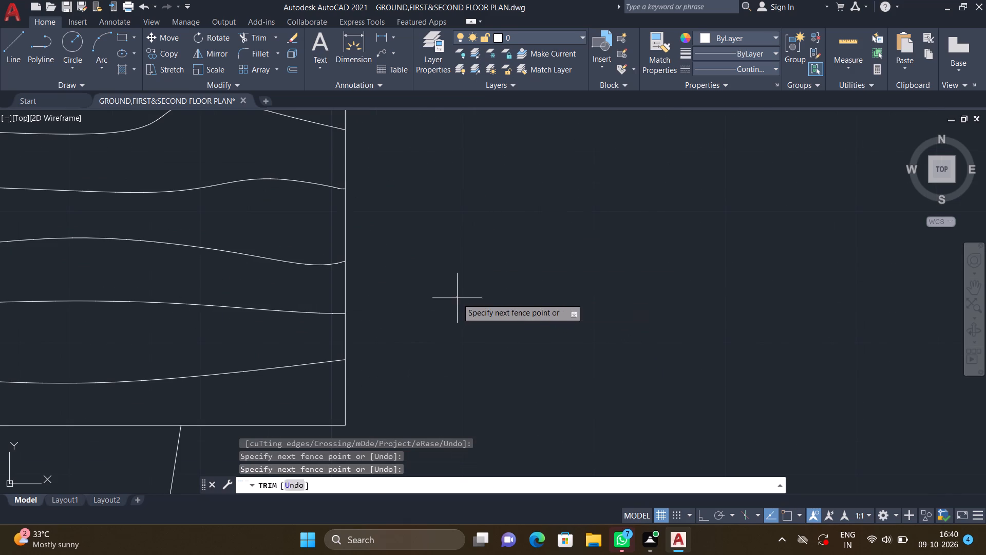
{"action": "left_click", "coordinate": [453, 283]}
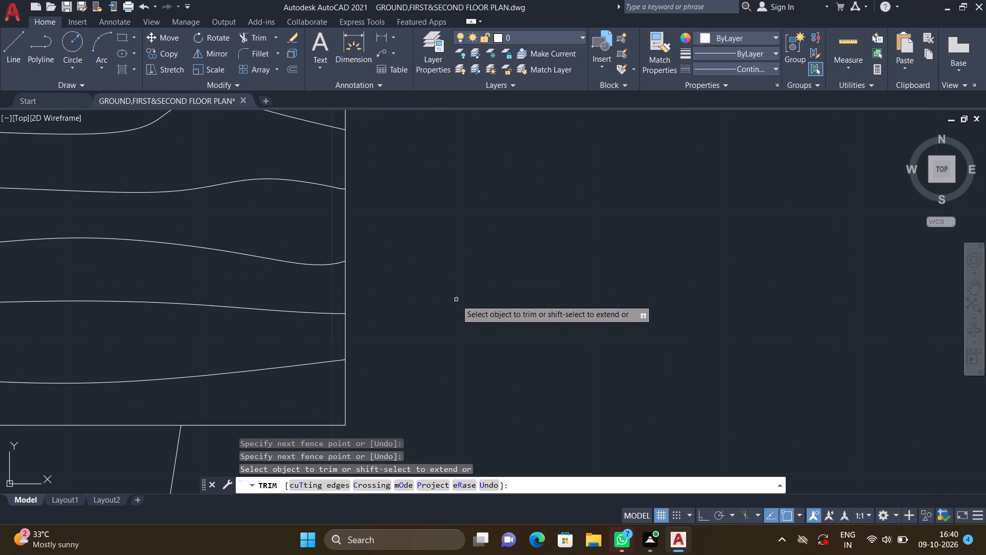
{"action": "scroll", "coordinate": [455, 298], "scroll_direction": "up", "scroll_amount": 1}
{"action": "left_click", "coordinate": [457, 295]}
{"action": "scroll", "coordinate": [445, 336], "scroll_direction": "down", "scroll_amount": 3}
Trim away the chair at the dining table's left end, including its backrest and short end pieces.
{"action": "middle_click_drag", "start_coordinate": [451, 345], "coordinate": [476, 303]}
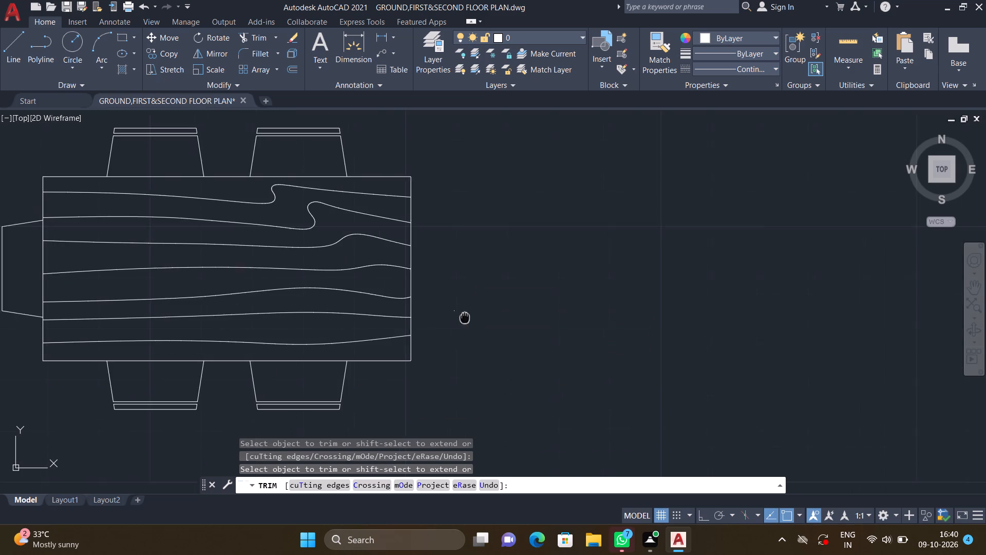
{"action": "middle_click_drag", "start_coordinate": [476, 303], "coordinate": [543, 286]}
{"action": "scroll", "coordinate": [501, 347], "scroll_direction": "down", "scroll_amount": 1}
{"action": "middle_click_drag", "start_coordinate": [236, 377], "coordinate": [392, 381]}
{"action": "scroll", "coordinate": [397, 259], "scroll_direction": "up", "scroll_amount": 1}
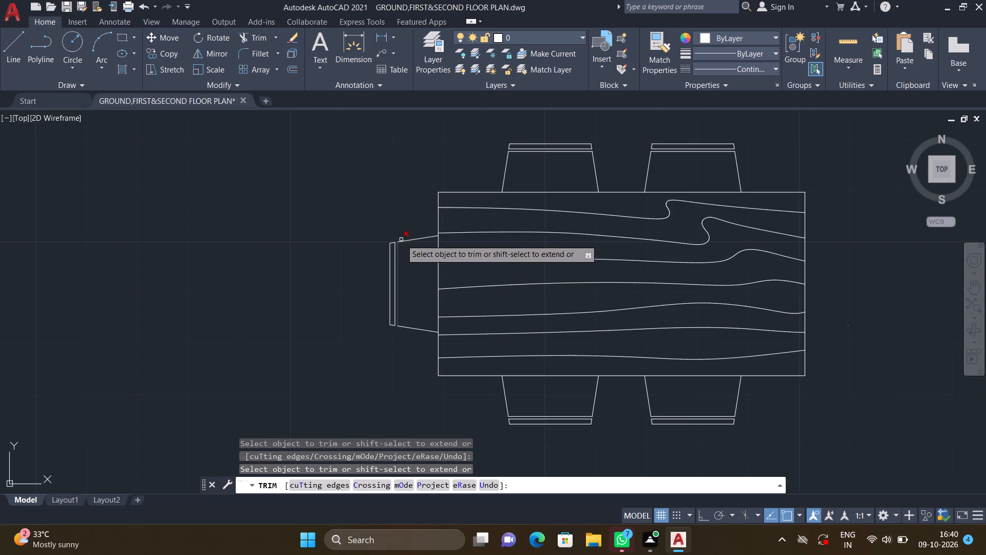
{"action": "left_click_drag", "start_coordinate": [405, 206], "coordinate": [406, 362]}
{"action": "left_click_drag", "start_coordinate": [407, 302], "coordinate": [401, 300]}
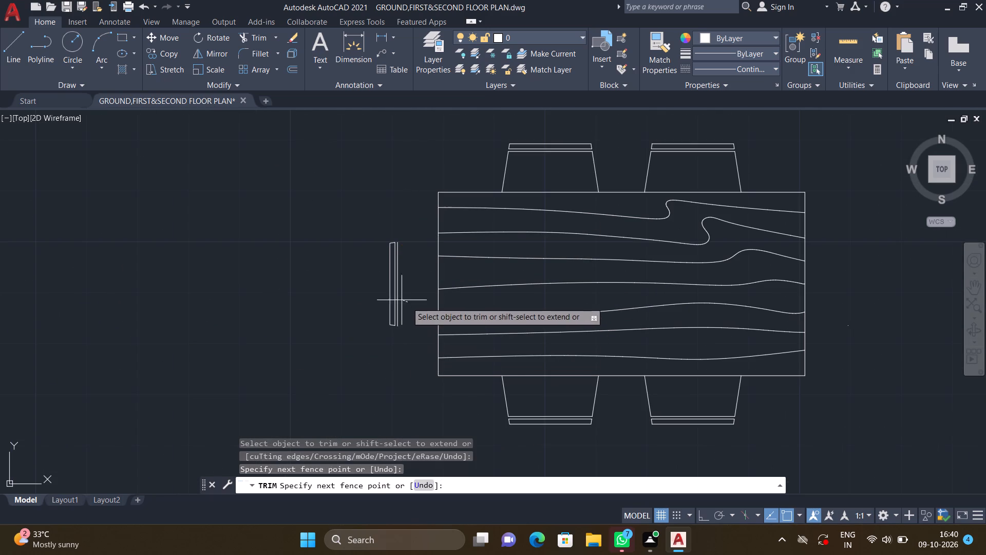
{"action": "left_click_drag", "start_coordinate": [401, 300], "coordinate": [332, 304]}
{"action": "double_click", "coordinate": [392, 325]}
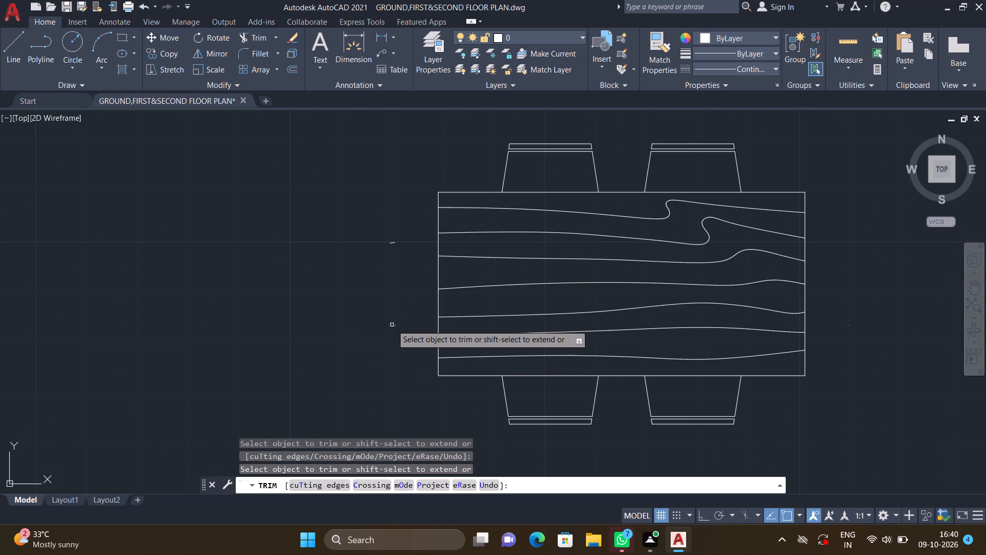
{"action": "left_click", "coordinate": [396, 327]}
{"action": "left_click_drag", "start_coordinate": [392, 238], "coordinate": [396, 246]}
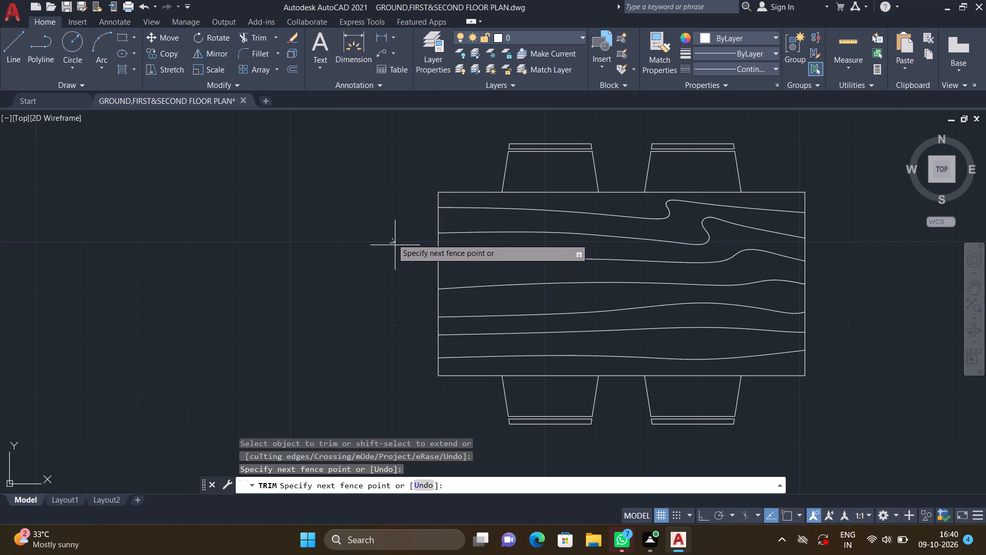
{"action": "left_click_drag", "start_coordinate": [396, 246], "coordinate": [395, 247]}
{"action": "left_click", "coordinate": [395, 247]}
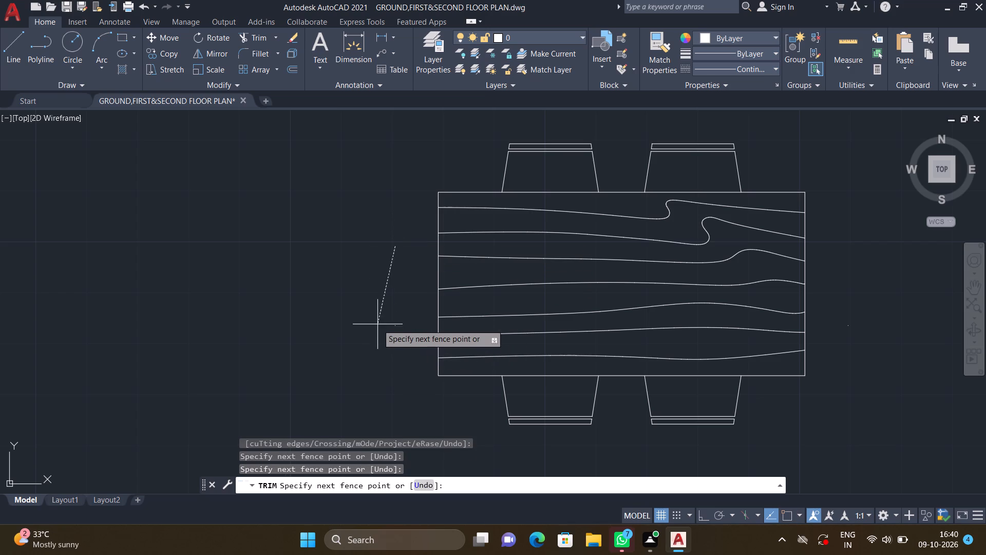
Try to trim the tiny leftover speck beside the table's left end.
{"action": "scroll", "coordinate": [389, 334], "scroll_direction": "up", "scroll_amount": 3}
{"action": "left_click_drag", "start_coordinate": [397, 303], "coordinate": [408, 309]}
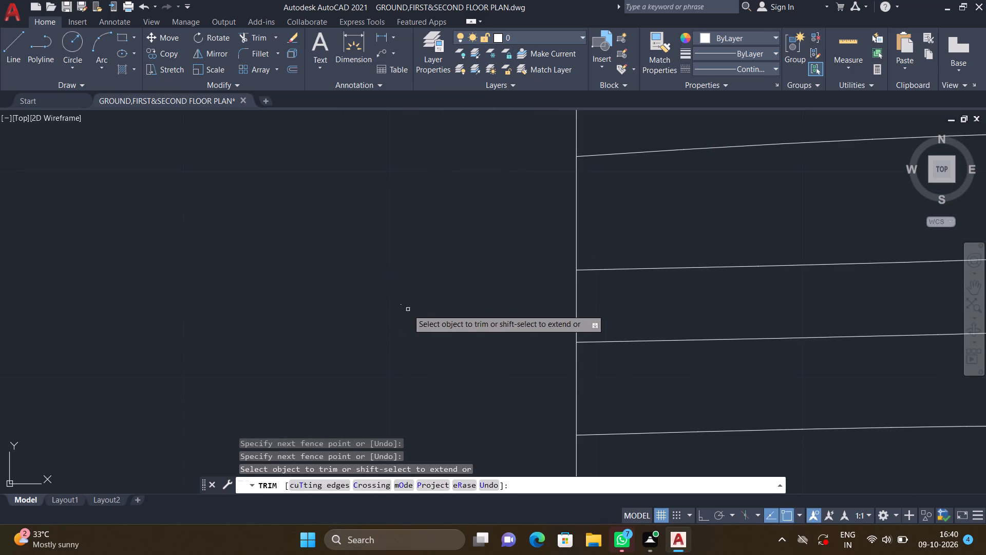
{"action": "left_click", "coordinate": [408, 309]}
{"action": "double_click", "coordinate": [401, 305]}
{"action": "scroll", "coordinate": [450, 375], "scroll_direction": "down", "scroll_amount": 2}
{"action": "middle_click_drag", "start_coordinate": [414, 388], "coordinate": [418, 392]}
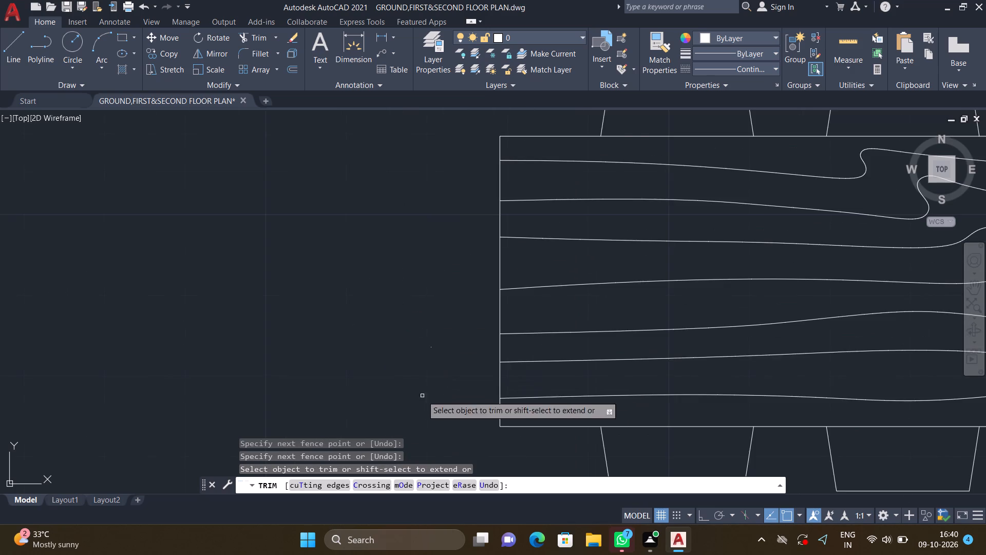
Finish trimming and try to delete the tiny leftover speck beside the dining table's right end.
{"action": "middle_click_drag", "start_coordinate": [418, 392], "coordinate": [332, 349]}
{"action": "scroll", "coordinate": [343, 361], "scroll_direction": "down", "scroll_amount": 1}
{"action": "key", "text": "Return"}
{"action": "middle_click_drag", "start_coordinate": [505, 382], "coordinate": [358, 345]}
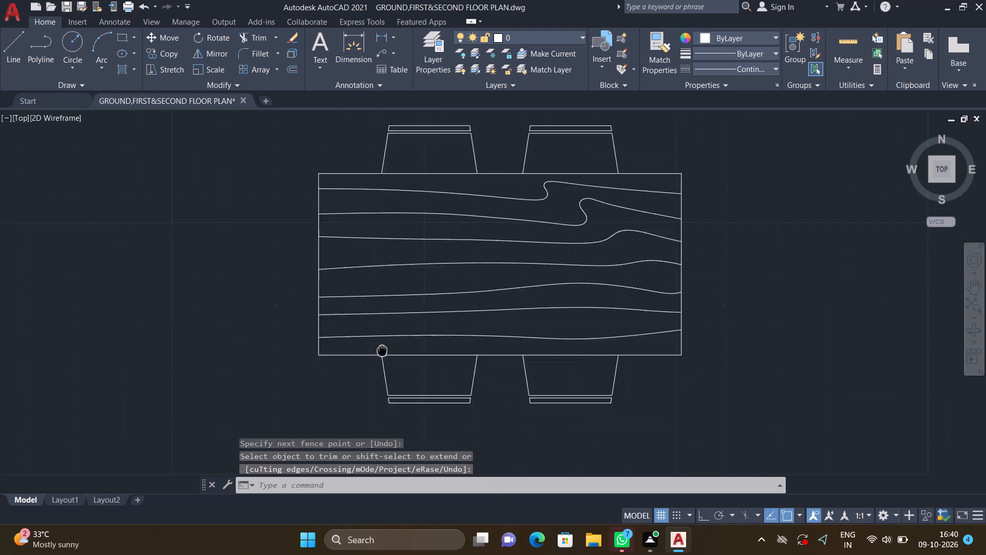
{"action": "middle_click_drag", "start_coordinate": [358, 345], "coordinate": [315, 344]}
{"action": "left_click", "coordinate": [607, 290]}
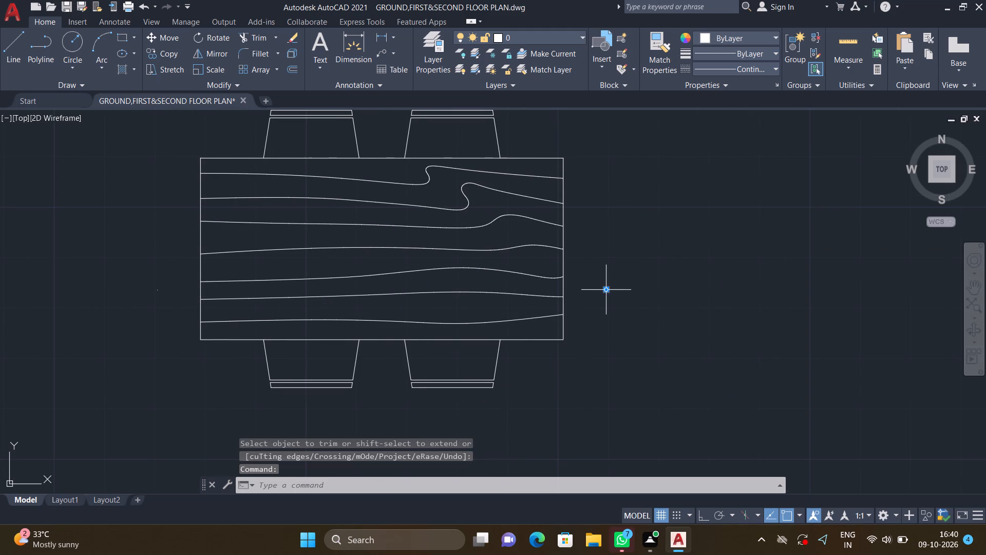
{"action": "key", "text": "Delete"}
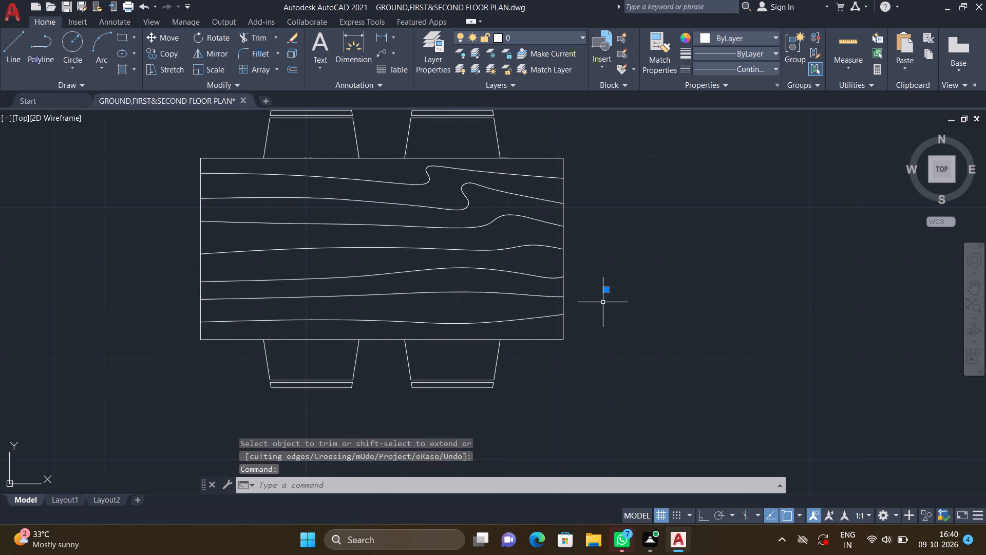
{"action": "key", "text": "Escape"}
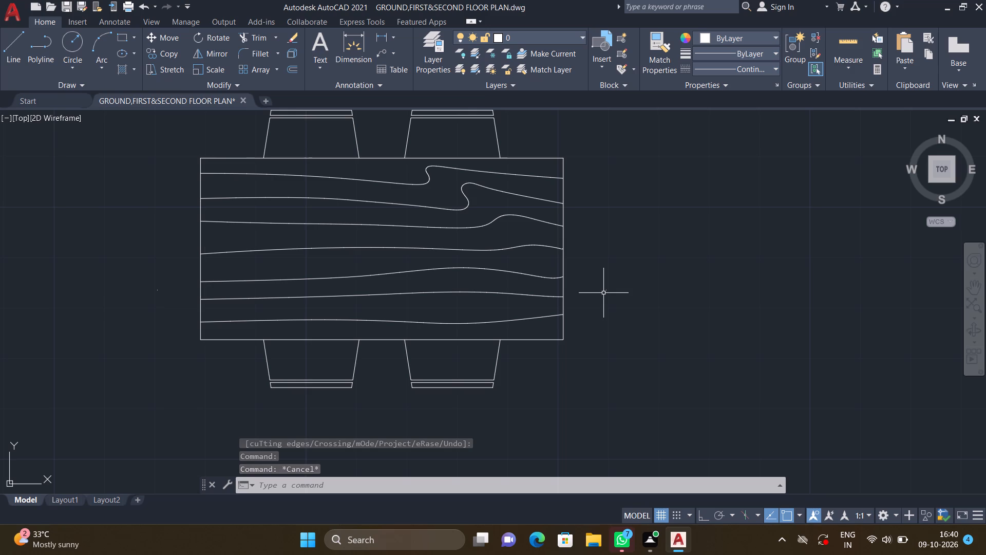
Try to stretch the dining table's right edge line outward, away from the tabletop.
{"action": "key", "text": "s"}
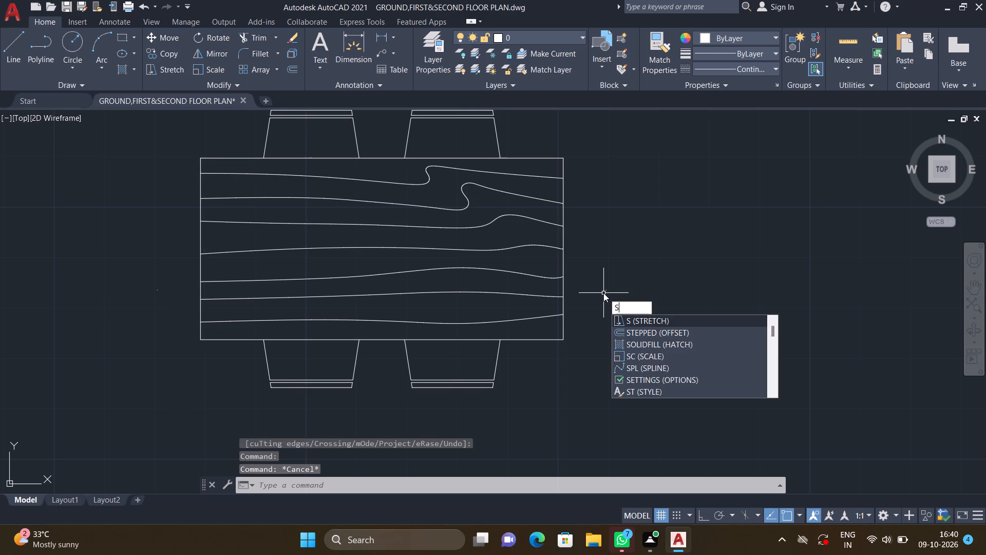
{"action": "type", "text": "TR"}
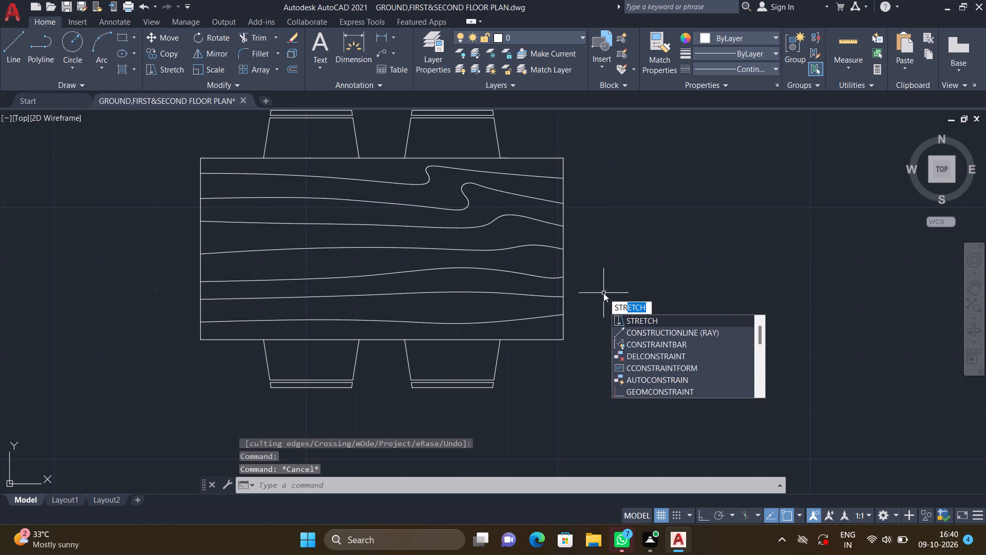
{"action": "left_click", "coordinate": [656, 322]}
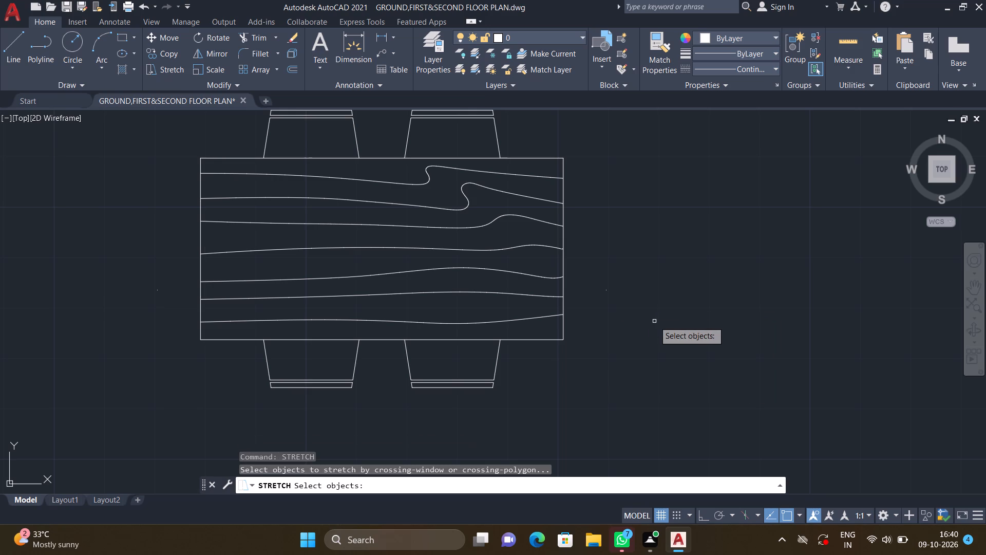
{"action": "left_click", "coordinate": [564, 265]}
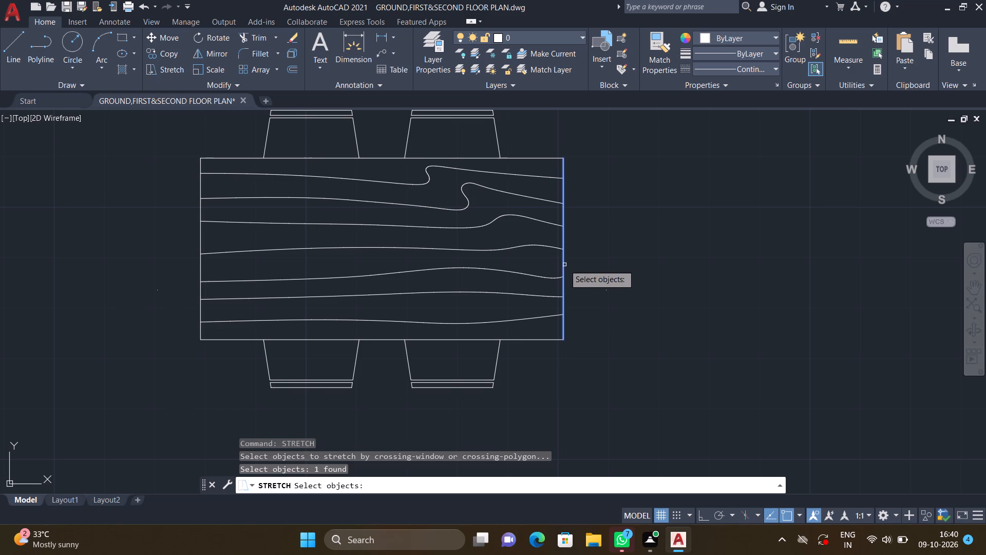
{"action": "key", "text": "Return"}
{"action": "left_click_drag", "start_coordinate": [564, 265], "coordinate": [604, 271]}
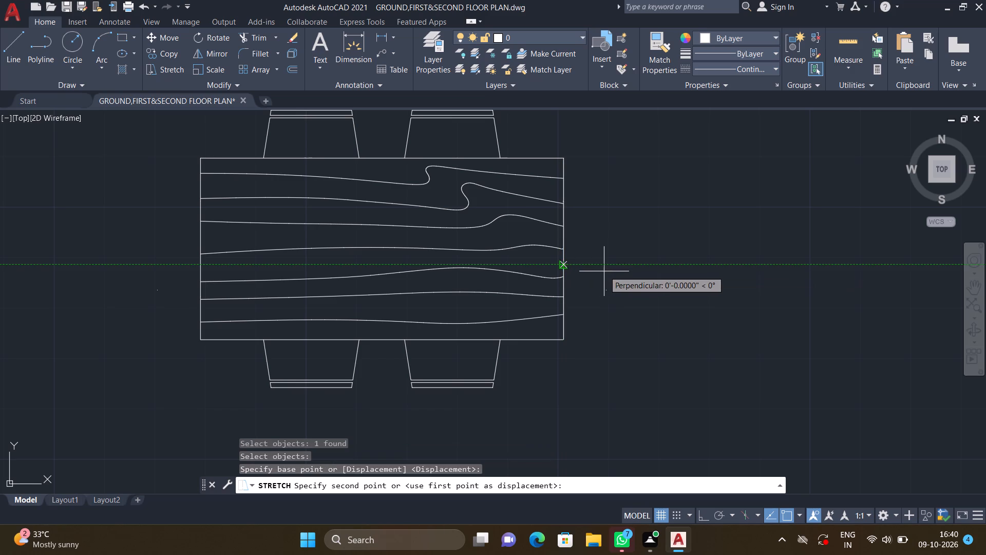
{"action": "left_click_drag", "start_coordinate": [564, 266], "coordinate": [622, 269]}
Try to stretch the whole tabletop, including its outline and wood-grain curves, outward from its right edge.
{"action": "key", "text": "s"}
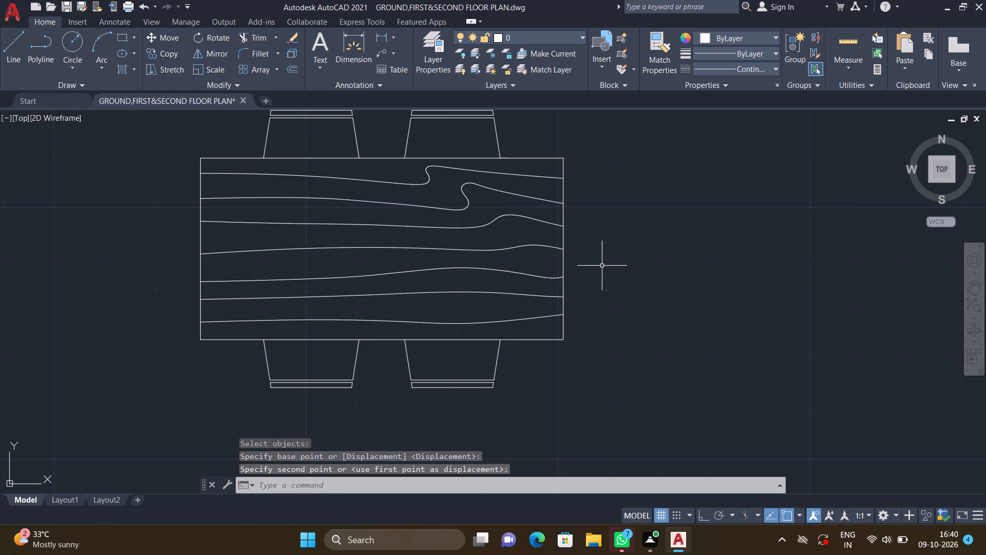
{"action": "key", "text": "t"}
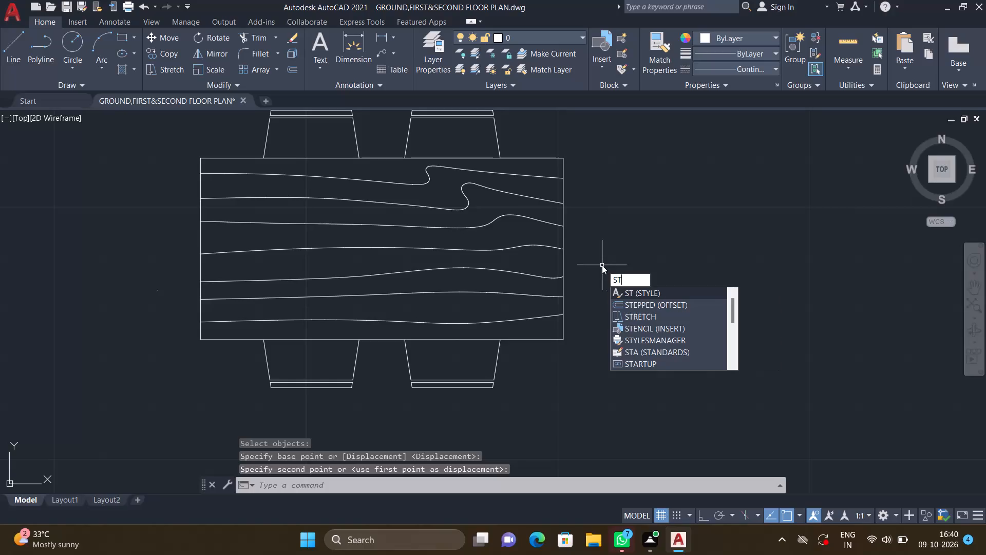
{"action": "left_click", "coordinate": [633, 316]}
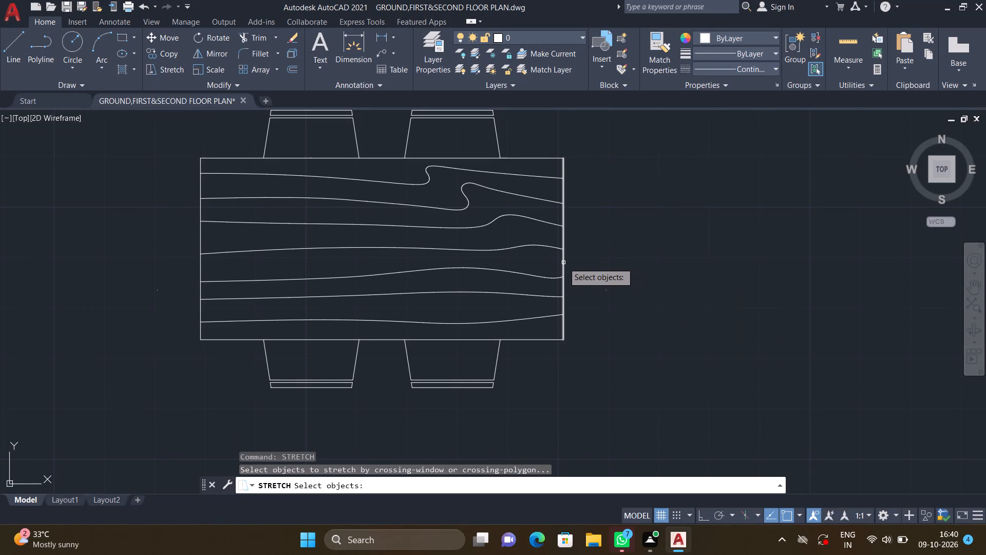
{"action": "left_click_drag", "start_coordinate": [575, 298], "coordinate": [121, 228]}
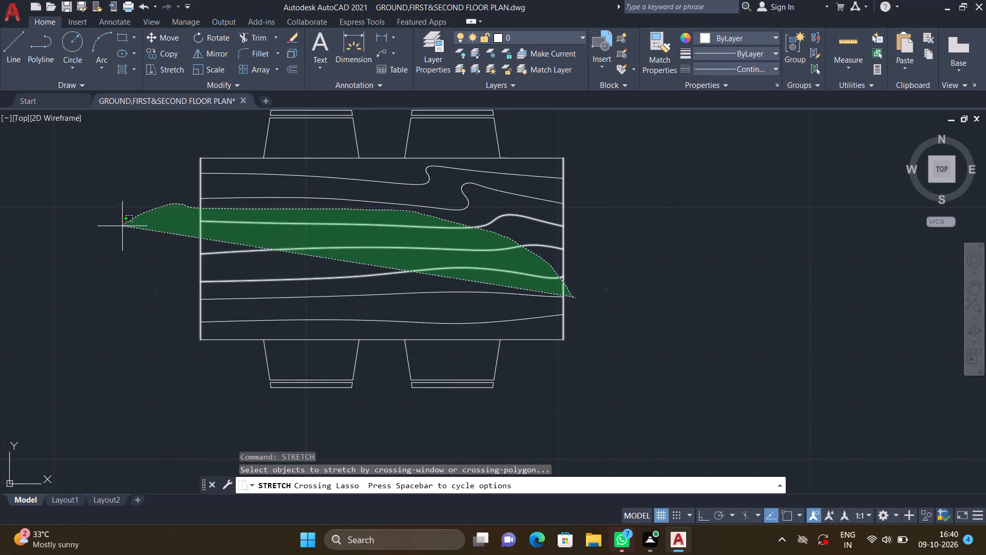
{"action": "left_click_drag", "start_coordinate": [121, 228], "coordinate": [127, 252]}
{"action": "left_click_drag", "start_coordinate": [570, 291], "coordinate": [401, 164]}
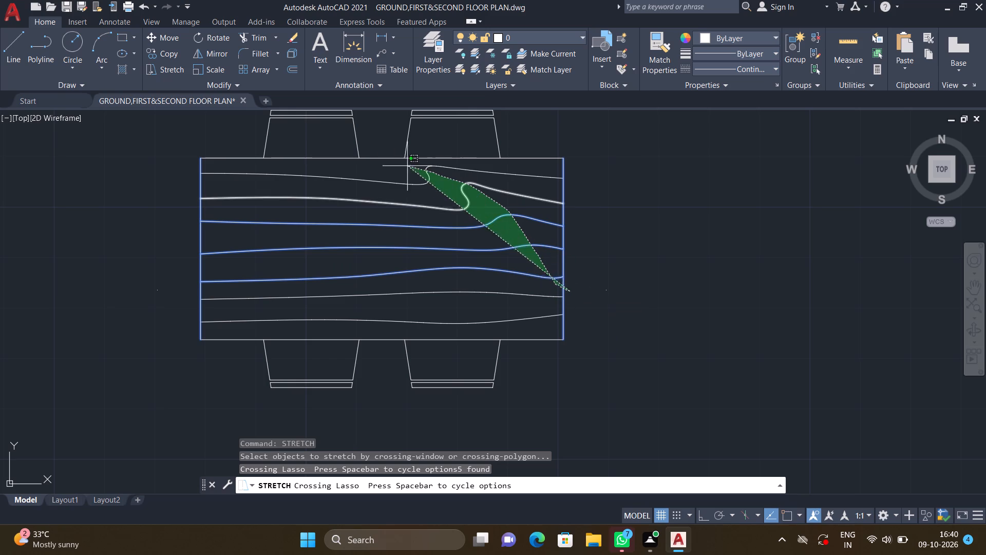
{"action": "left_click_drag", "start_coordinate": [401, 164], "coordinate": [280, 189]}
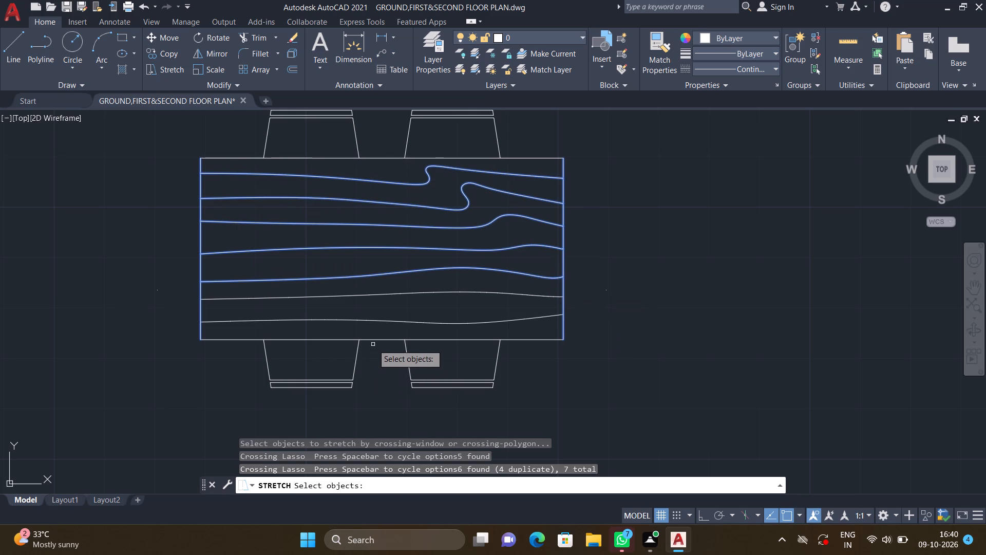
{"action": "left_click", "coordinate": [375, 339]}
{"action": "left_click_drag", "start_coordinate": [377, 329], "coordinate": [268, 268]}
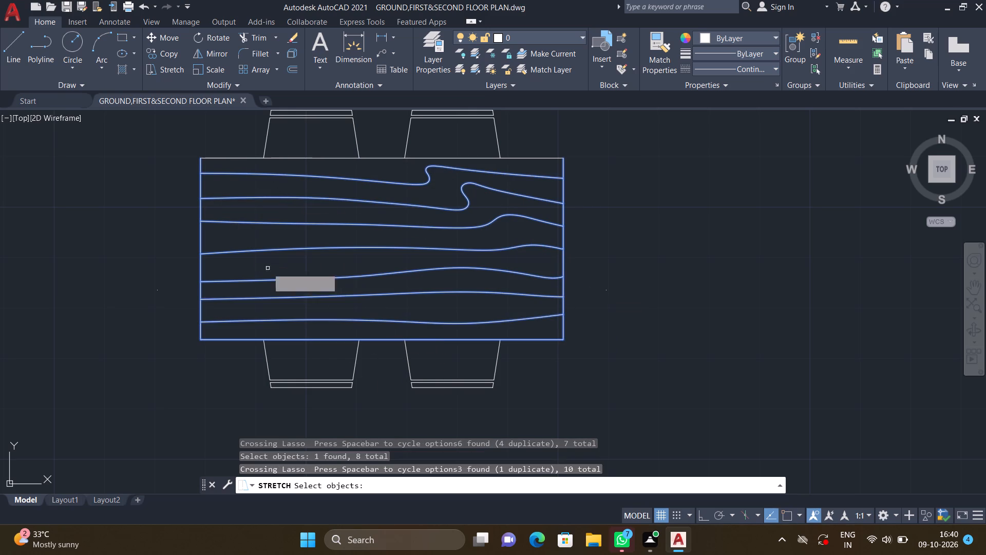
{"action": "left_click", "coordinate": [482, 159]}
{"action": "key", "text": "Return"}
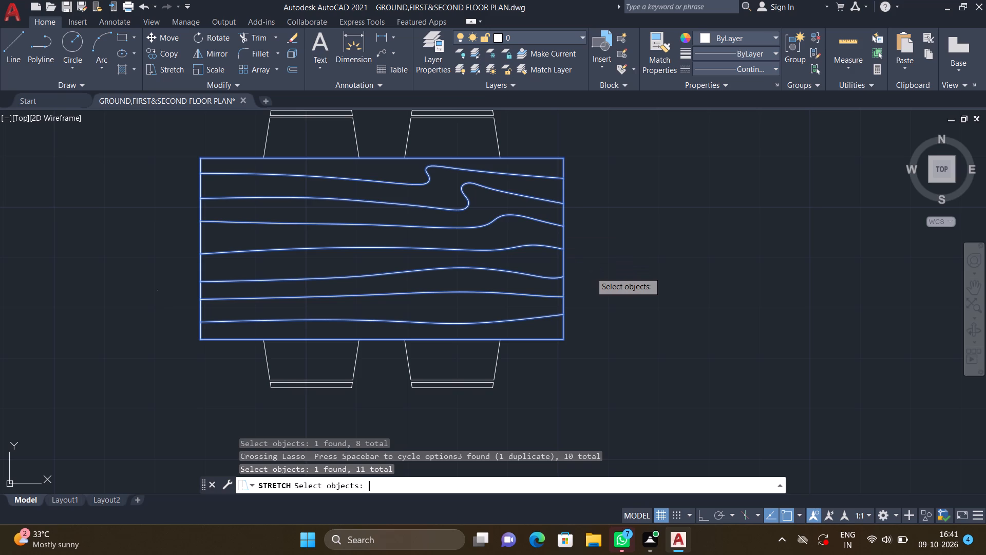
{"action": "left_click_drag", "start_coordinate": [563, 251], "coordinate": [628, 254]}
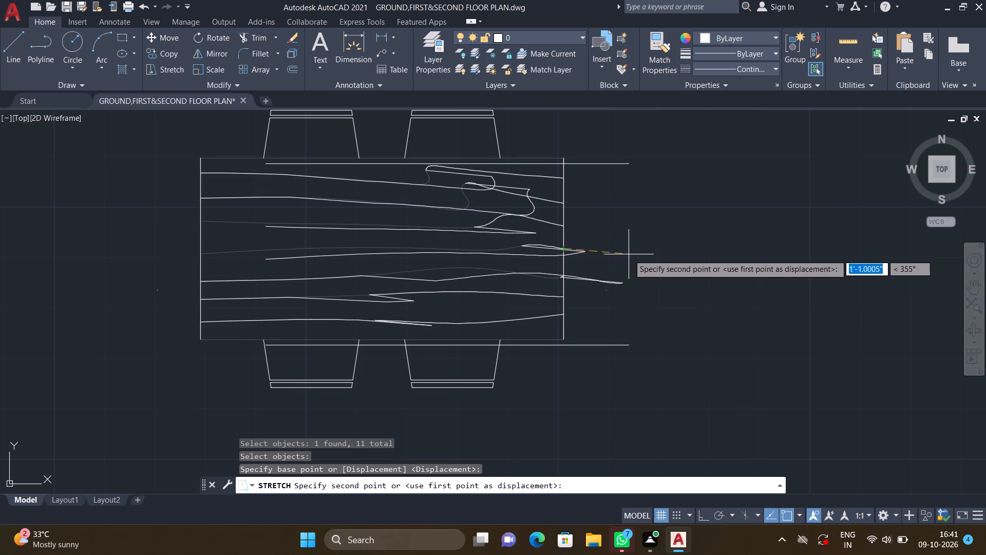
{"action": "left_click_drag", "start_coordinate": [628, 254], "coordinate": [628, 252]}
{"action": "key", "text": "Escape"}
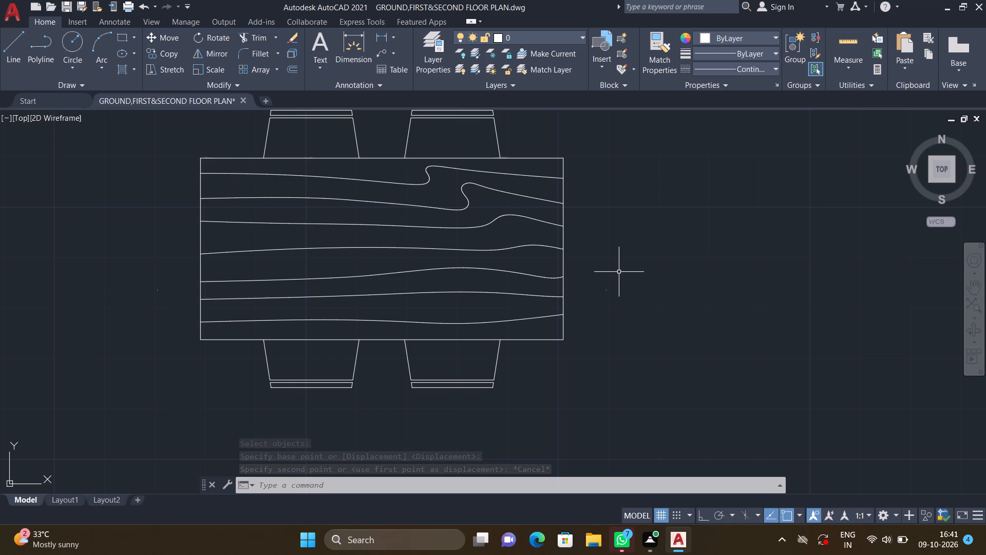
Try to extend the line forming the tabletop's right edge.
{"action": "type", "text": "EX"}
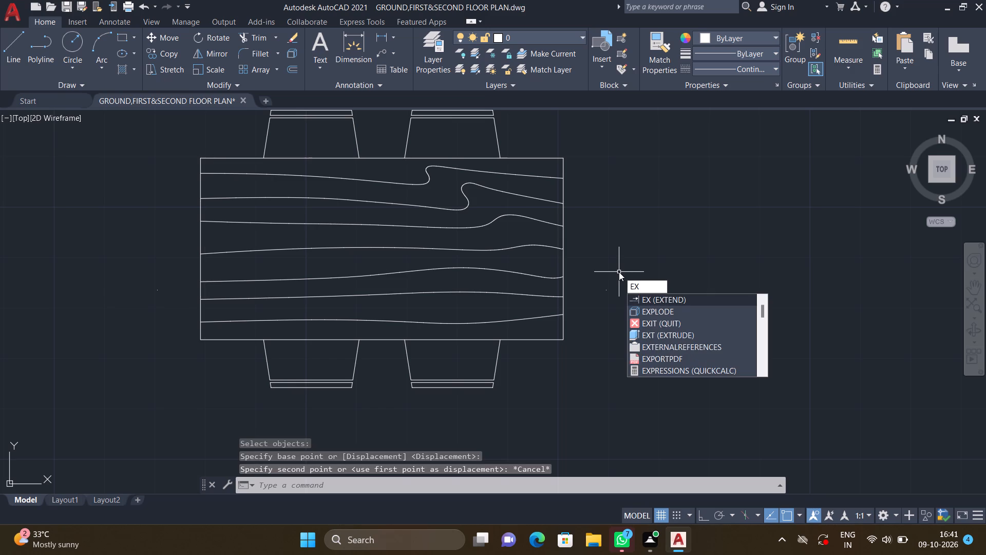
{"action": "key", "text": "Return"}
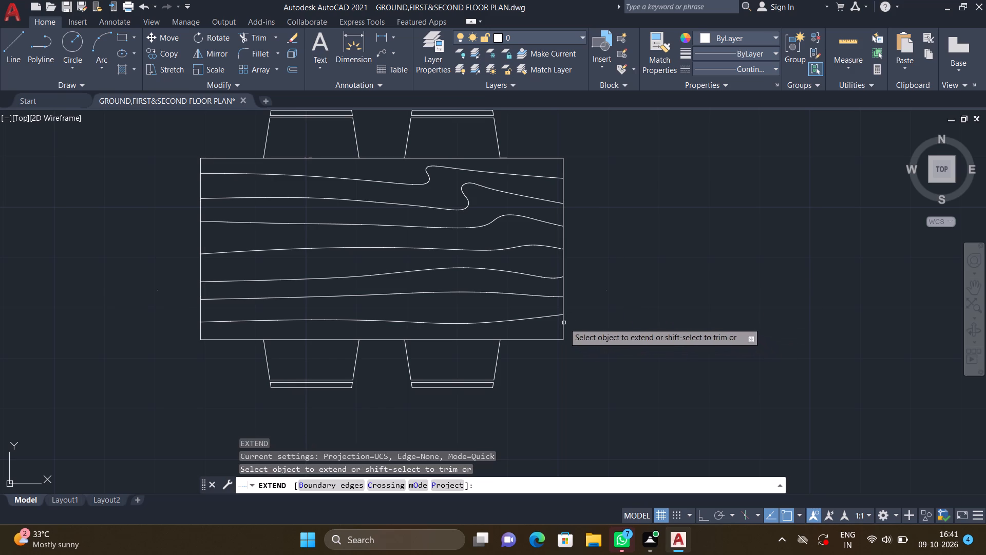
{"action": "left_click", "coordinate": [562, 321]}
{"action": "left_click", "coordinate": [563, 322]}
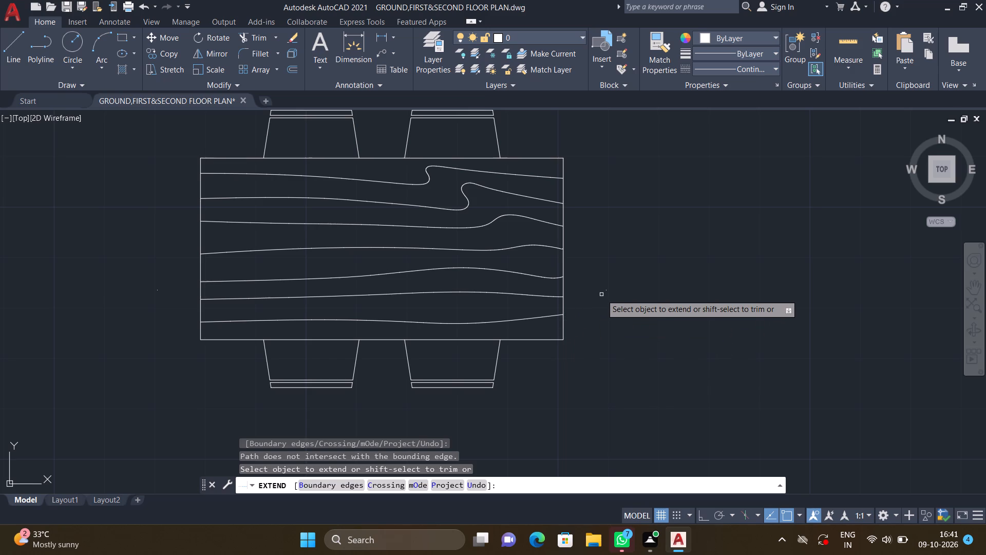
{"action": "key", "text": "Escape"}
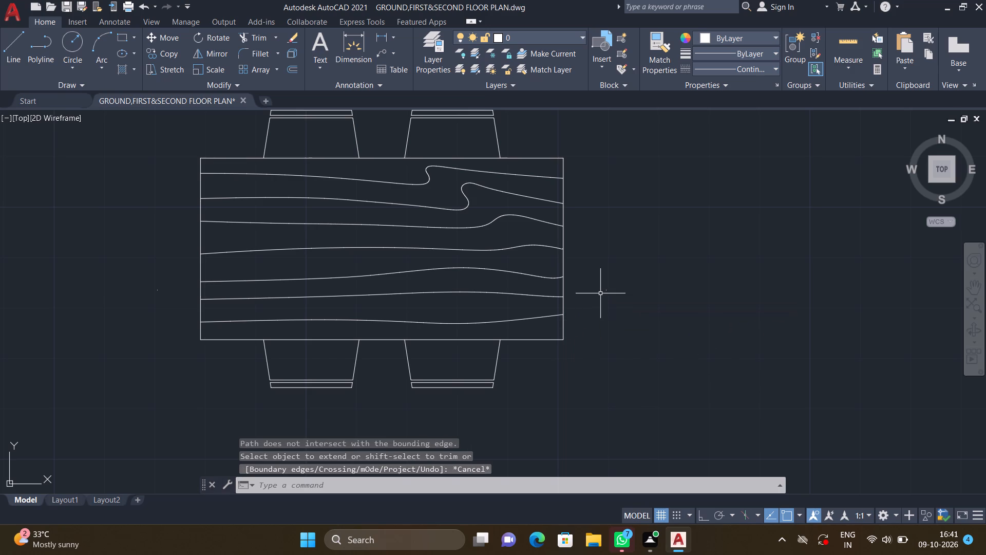
Remove the tabletop's right edge by trimming a segment between grain lines and deleting the two remaining pieces.
{"action": "type", "text": "TR"}
{"action": "key", "text": "Return"}
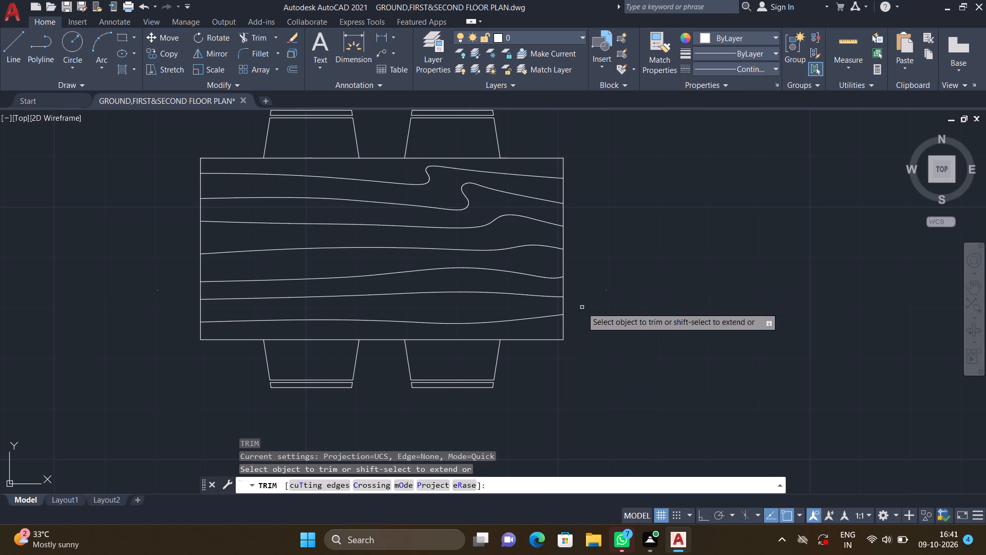
{"action": "left_click", "coordinate": [564, 289]}
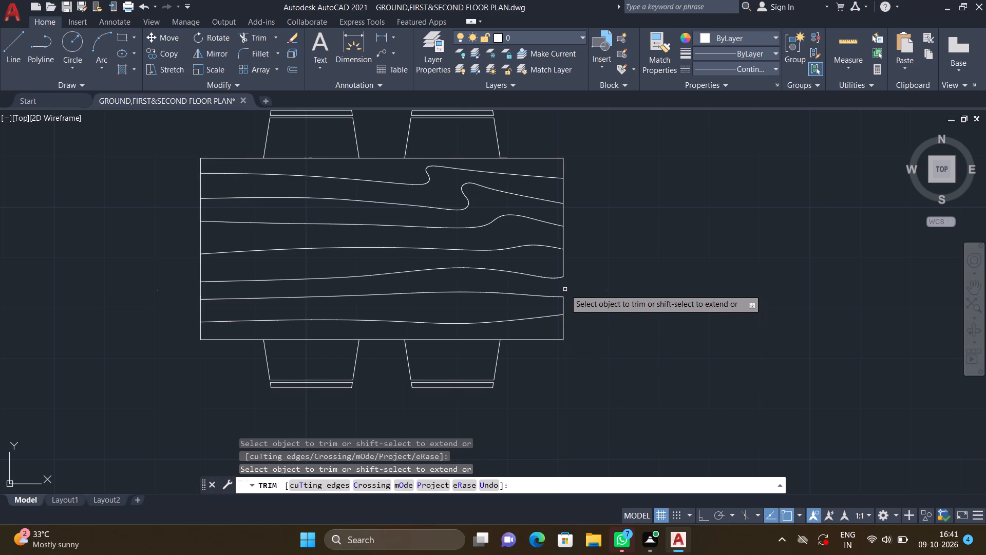
{"action": "key", "text": "Escape"}
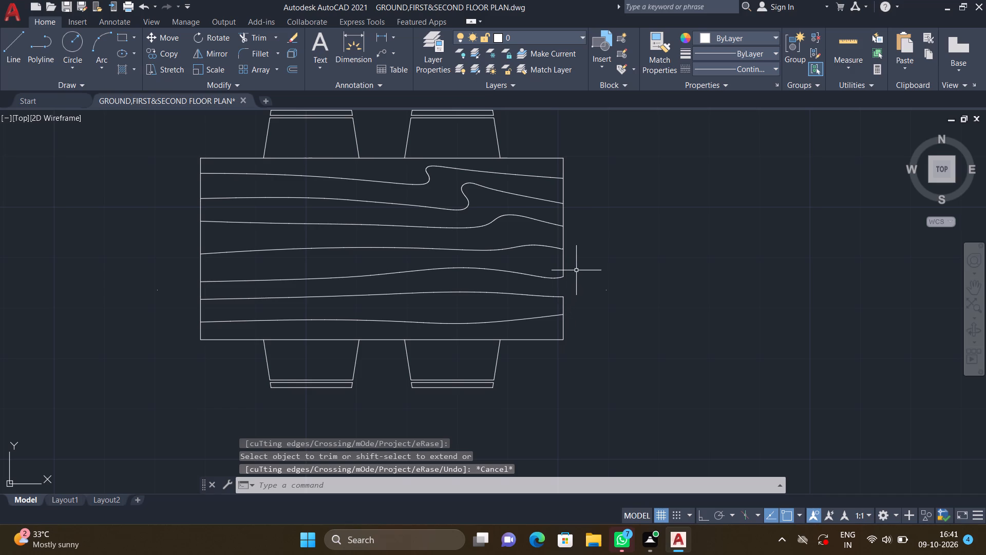
{"action": "left_click", "coordinate": [563, 235]}
{"action": "left_click", "coordinate": [563, 323]}
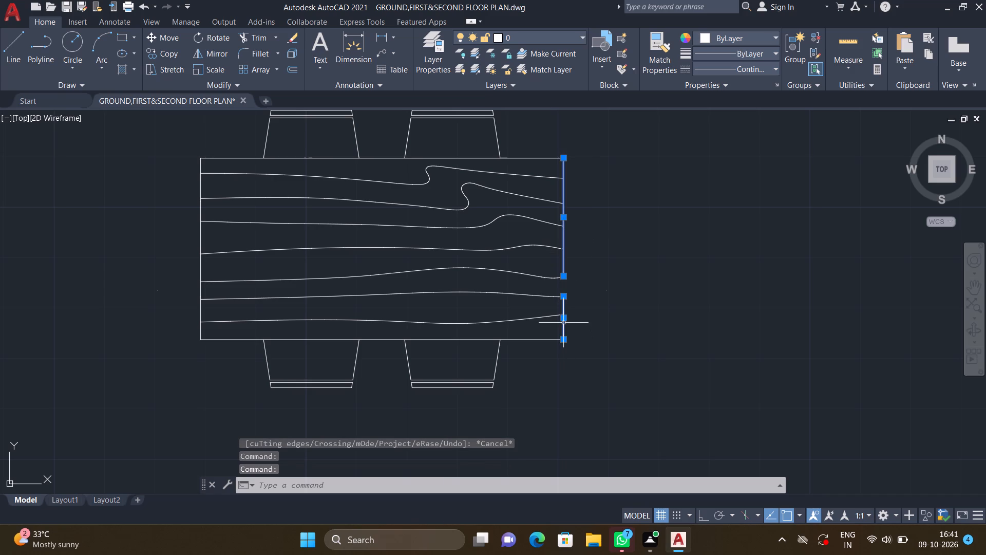
{"action": "key", "text": "Delete"}
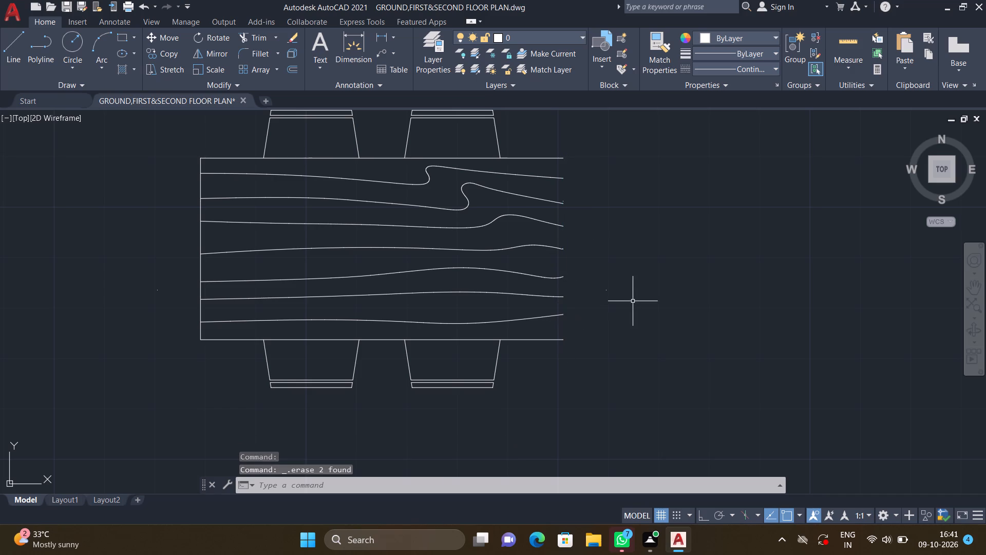
Draw connected lines closing a tabletop extension about 4'-3" long and 3' deep from the open right ends of its outline.
{"action": "key", "text": "l"}
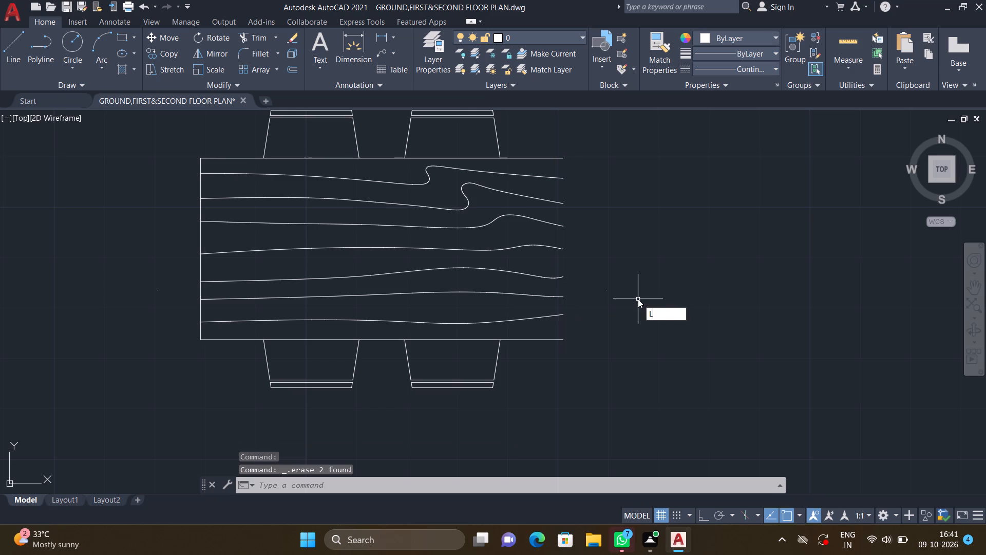
{"action": "key", "text": "Return"}
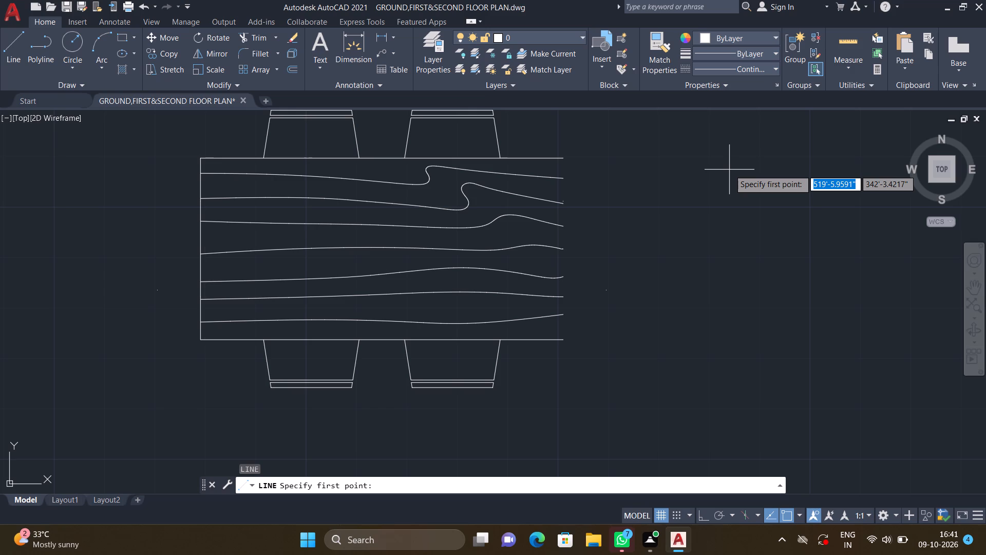
{"action": "left_click", "coordinate": [562, 155]}
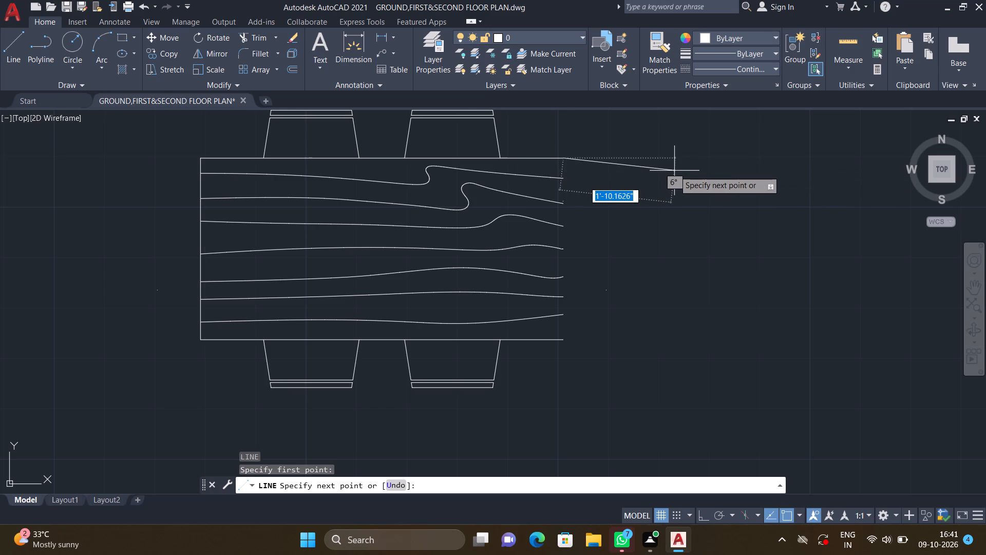
{"action": "key", "text": "F8"}
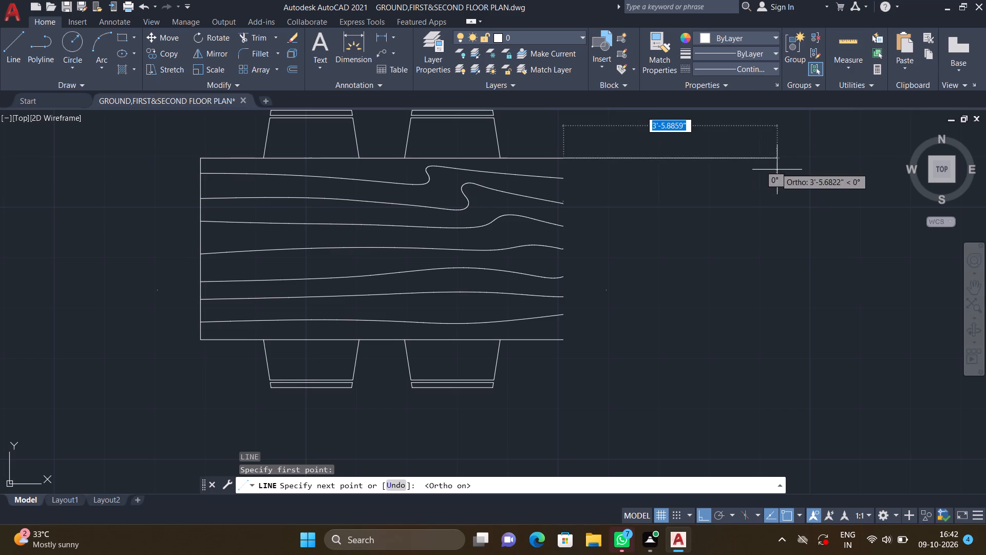
{"action": "middle_click_drag", "start_coordinate": [778, 176], "coordinate": [675, 183]}
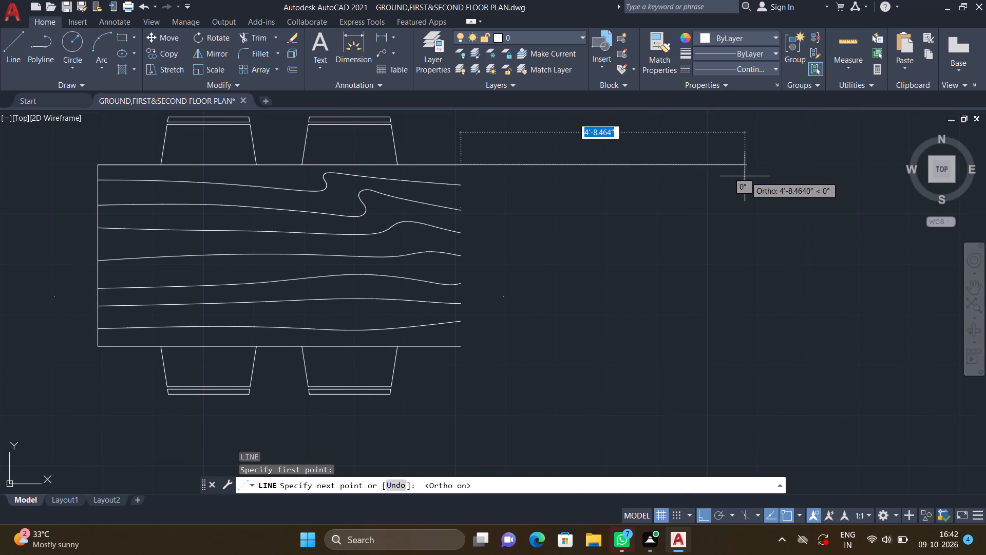
{"action": "double_click", "coordinate": [717, 176]}
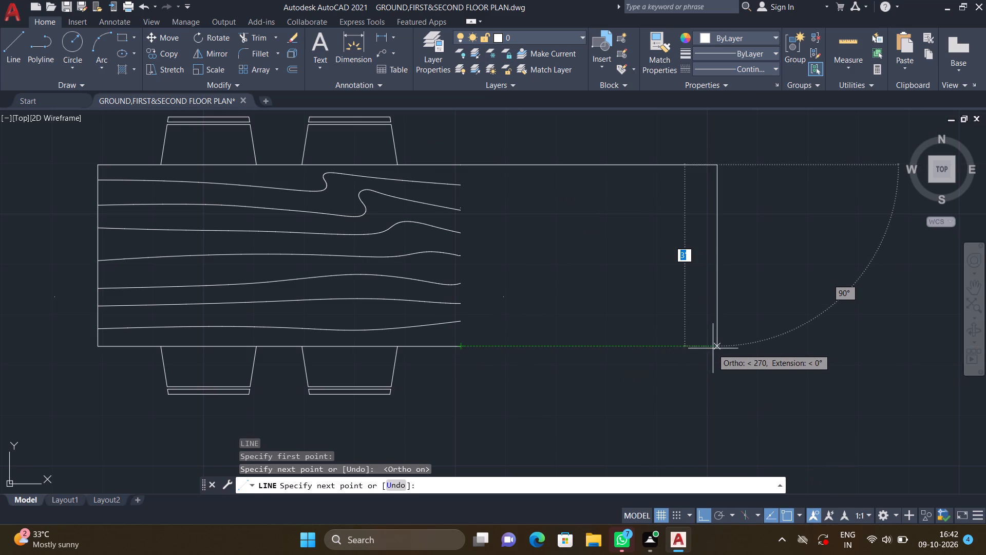
{"action": "left_click", "coordinate": [717, 347]}
{"action": "scroll", "coordinate": [505, 348], "scroll_direction": "up", "scroll_amount": 1}
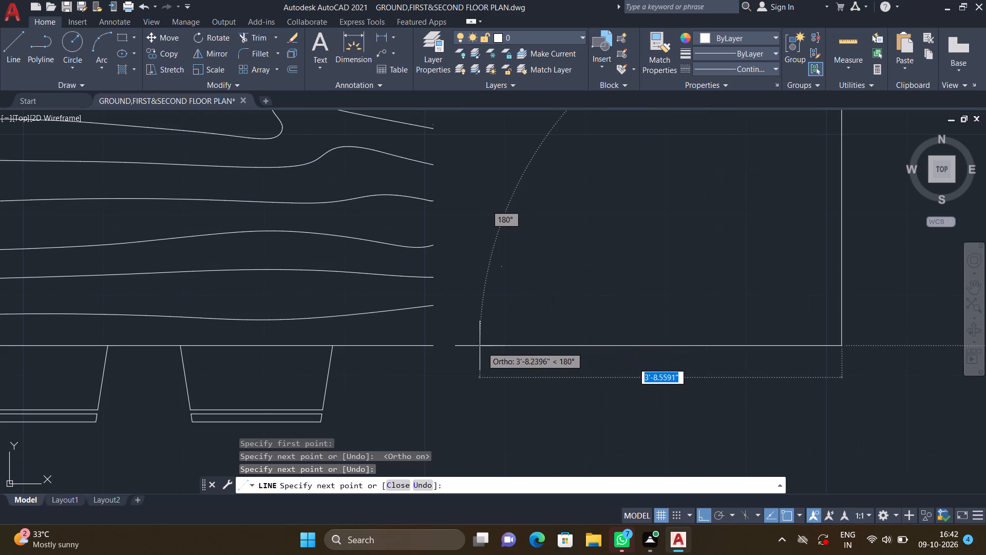
{"action": "left_click", "coordinate": [429, 345]}
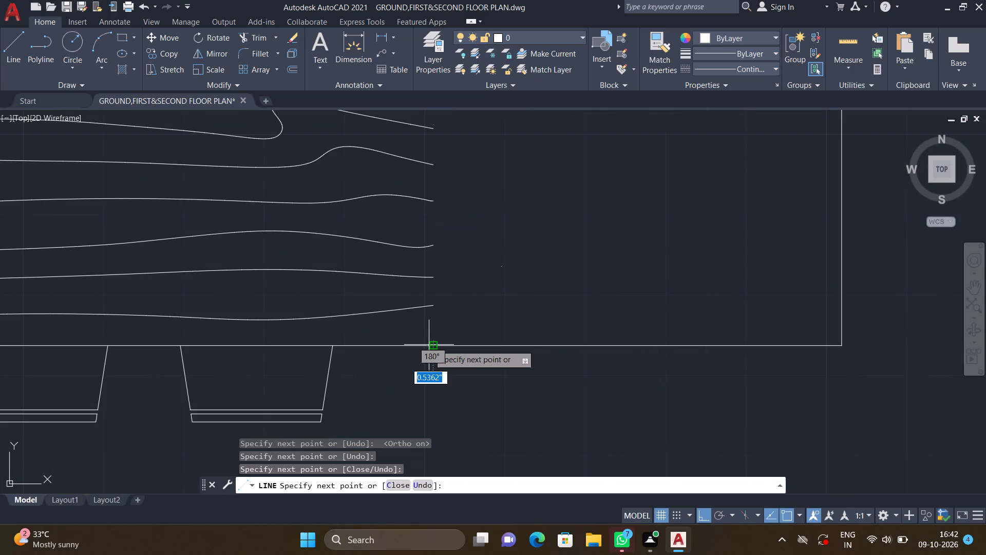
{"action": "key", "text": "Return"}
Extend all seven wood-grain curves from their cut ends into the new right-hand part of the tabletop.
{"action": "scroll", "coordinate": [450, 383], "scroll_direction": "down", "scroll_amount": 1}
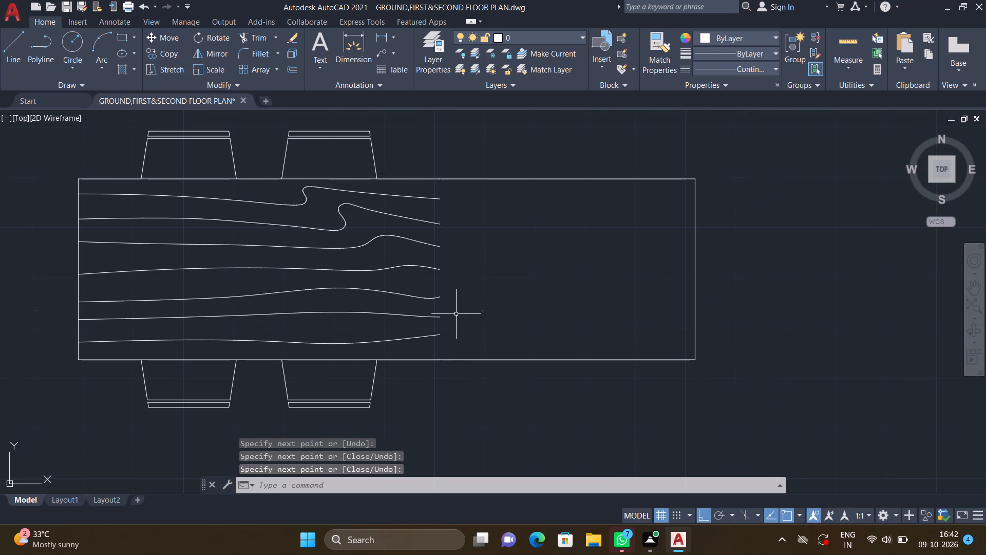
{"action": "type", "text": "EX"}
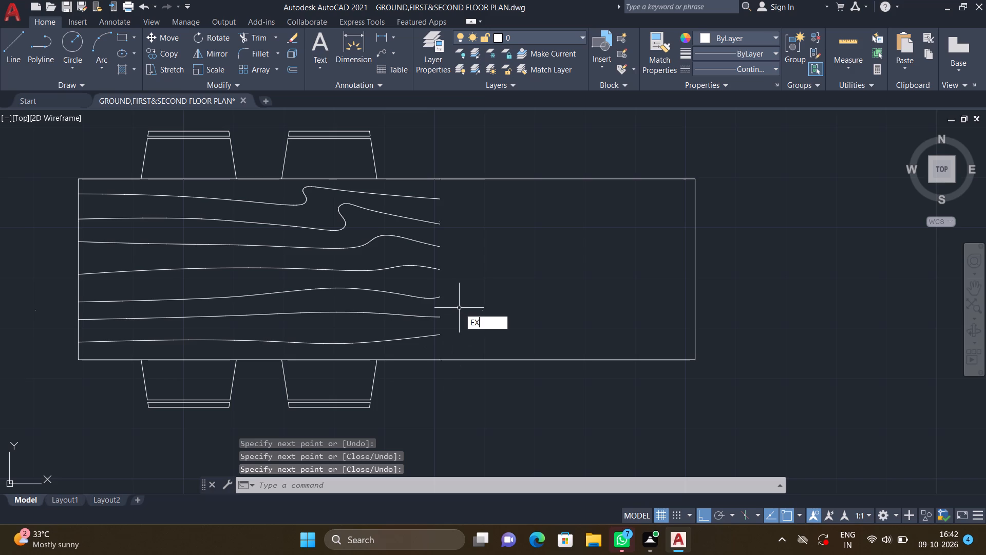
{"action": "key", "text": "Return"}
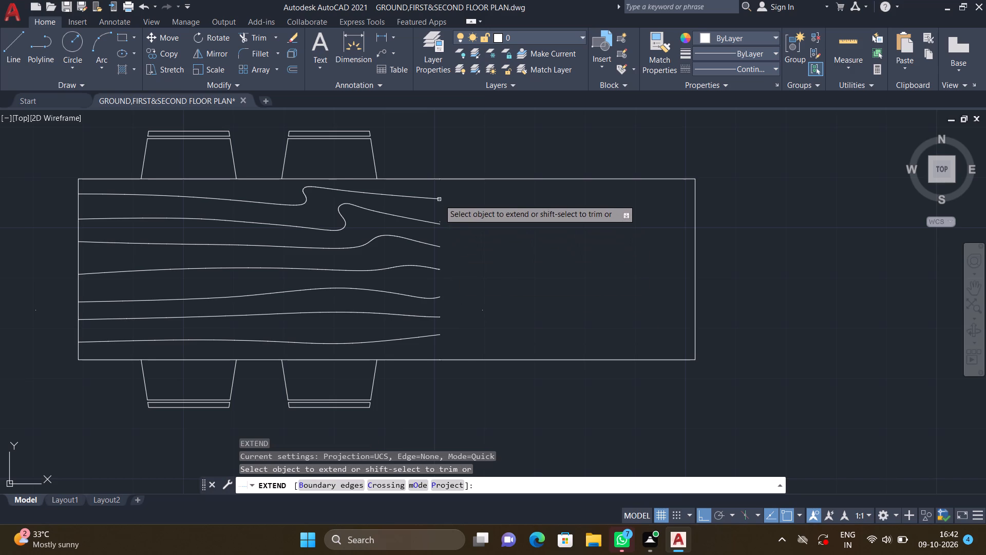
{"action": "left_click", "coordinate": [439, 199]}
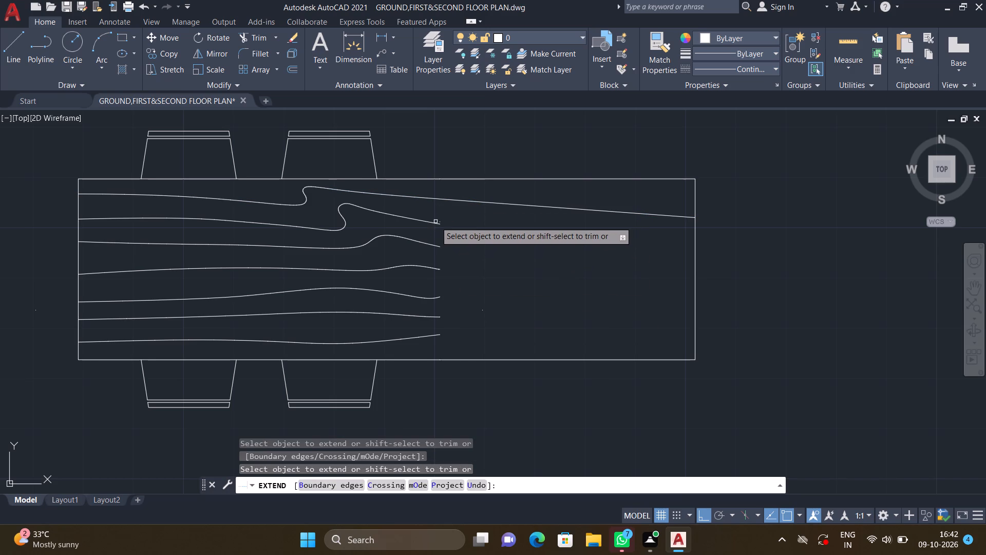
{"action": "left_click", "coordinate": [438, 224]}
{"action": "left_click", "coordinate": [438, 246]}
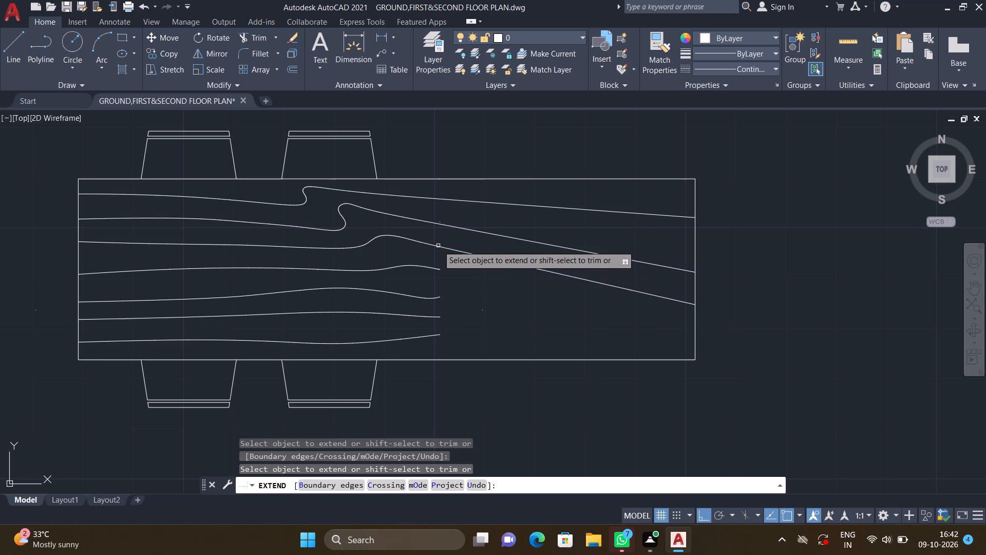
{"action": "left_click", "coordinate": [436, 268]}
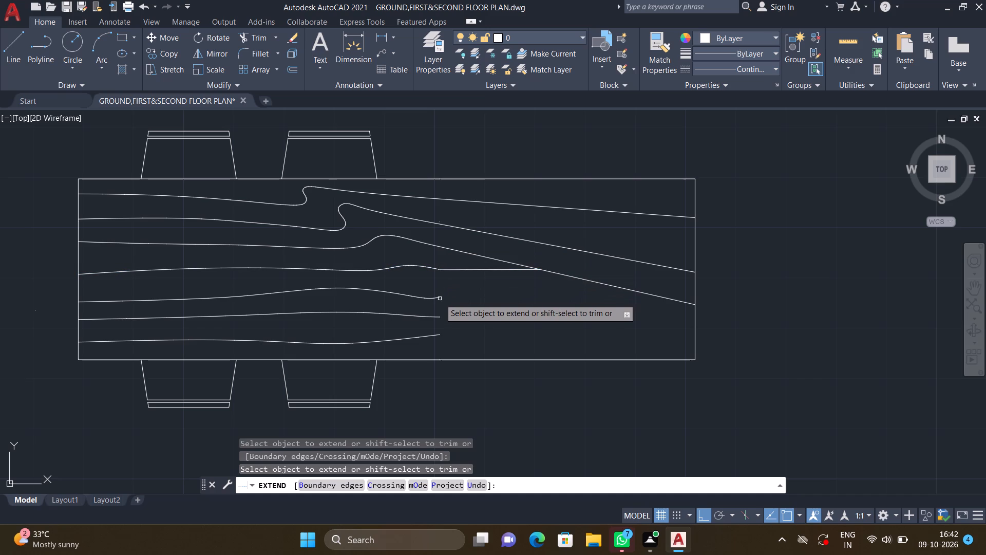
{"action": "left_click", "coordinate": [438, 299]}
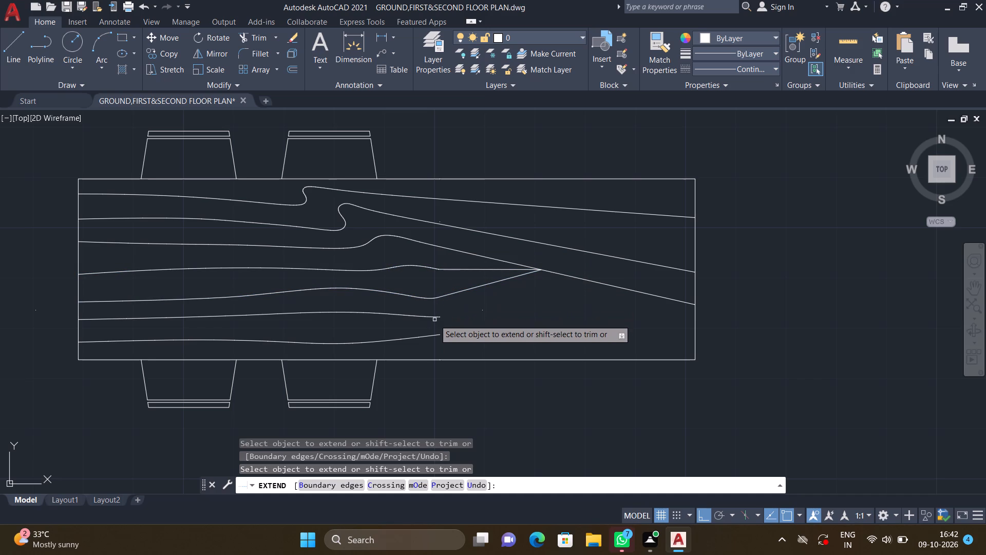
{"action": "left_click", "coordinate": [435, 317]}
{"action": "left_click", "coordinate": [438, 335]}
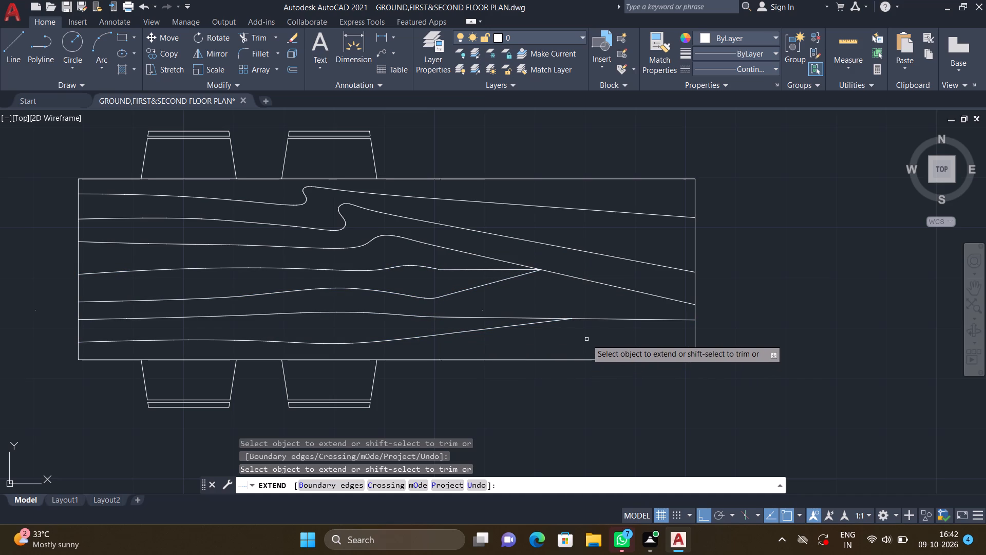
{"action": "key", "text": "Return"}
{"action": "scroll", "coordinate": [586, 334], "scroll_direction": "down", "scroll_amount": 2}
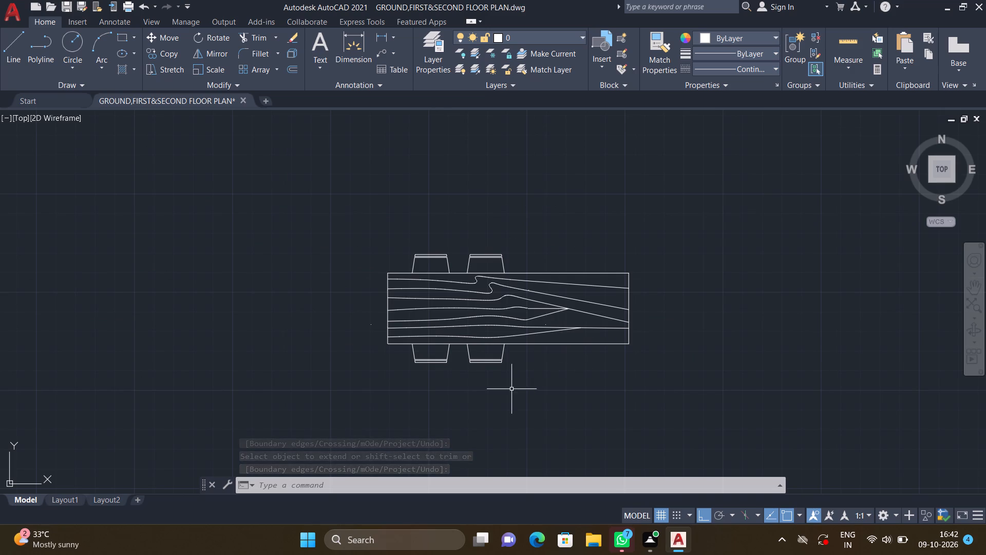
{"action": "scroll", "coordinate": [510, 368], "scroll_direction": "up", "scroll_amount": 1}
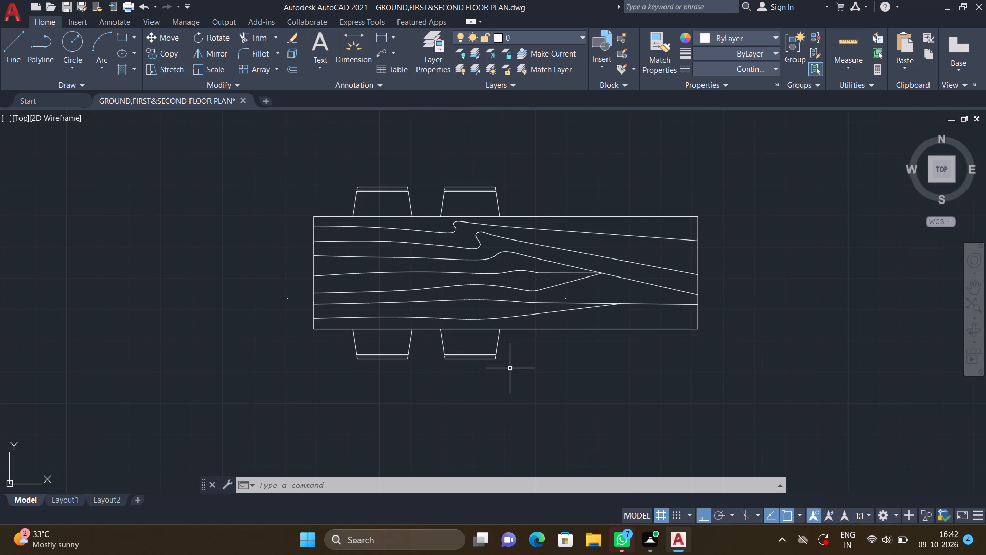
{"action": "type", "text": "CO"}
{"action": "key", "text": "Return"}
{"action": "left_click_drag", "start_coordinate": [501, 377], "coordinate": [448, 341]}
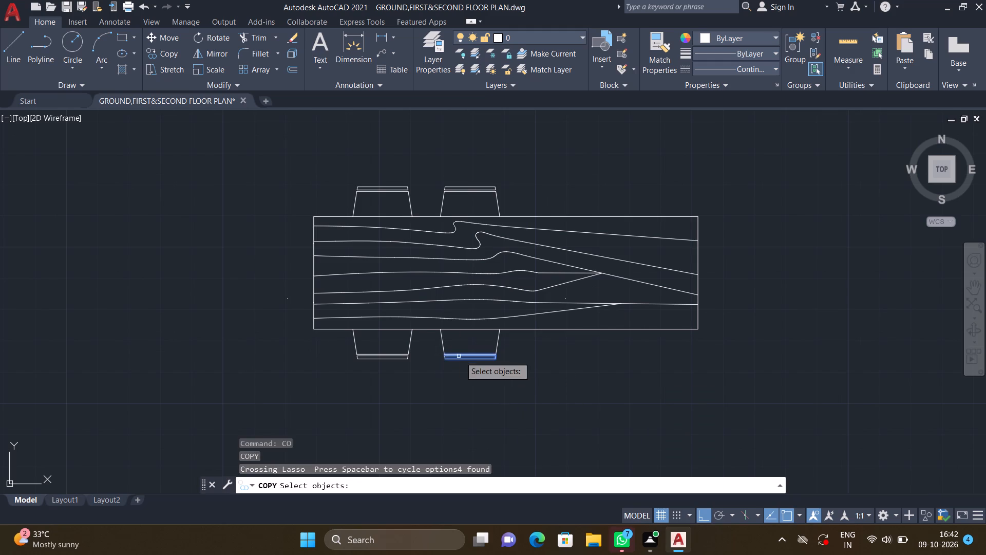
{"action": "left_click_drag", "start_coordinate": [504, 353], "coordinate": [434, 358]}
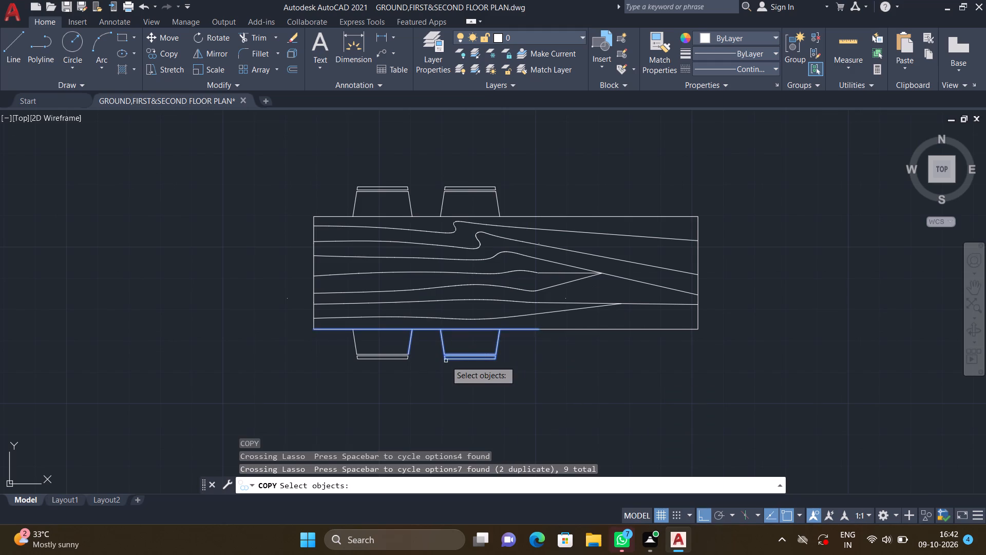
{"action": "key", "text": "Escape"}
Copy the right-hand chair on the table's lower side about 2'-7" to the right along the table edge.
{"action": "key", "text": "c"}
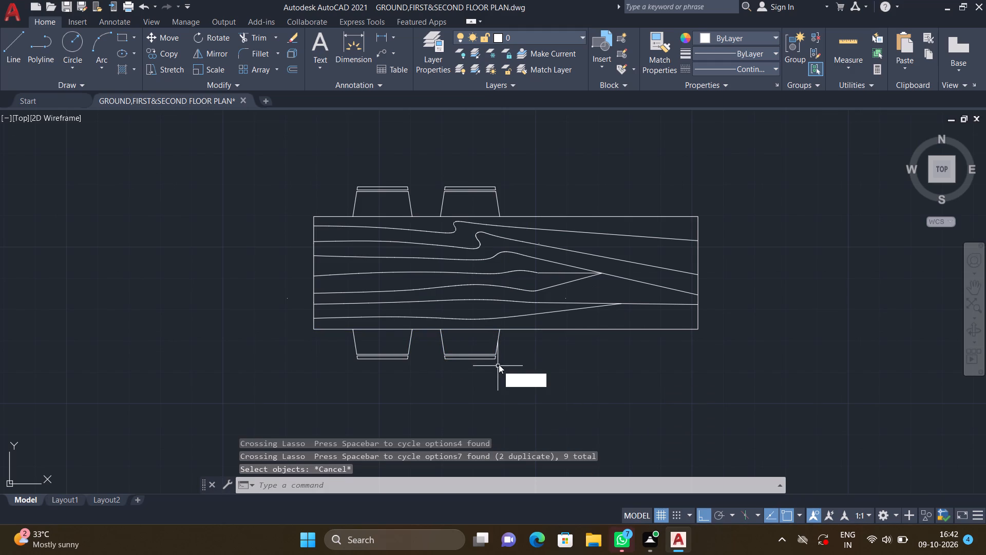
{"action": "key", "text": "o"}
{"action": "key", "text": "Return"}
{"action": "left_click_drag", "start_coordinate": [498, 374], "coordinate": [431, 346]}
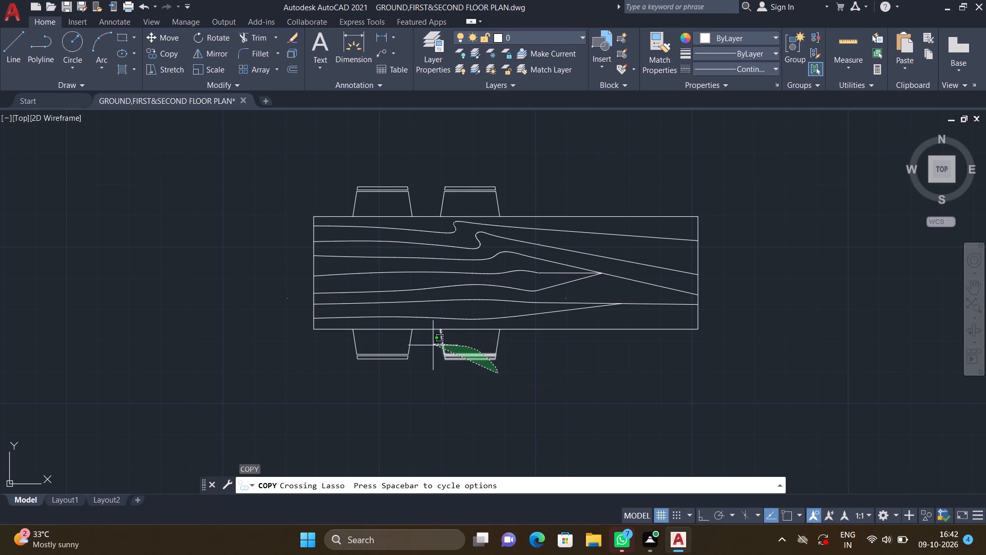
{"action": "left_click_drag", "start_coordinate": [431, 346], "coordinate": [422, 350]}
{"action": "left_click", "coordinate": [422, 350]}
{"action": "left_click", "coordinate": [499, 347]}
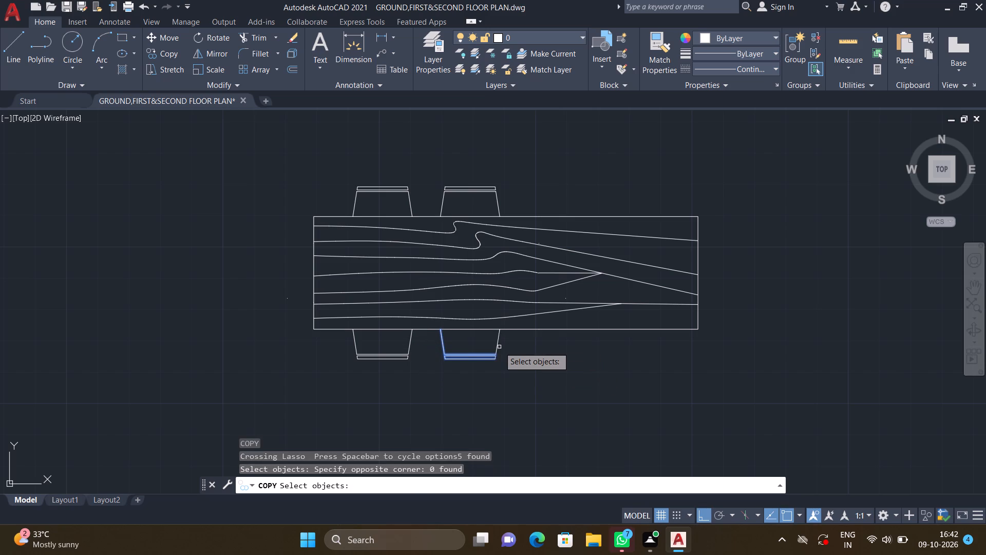
{"action": "left_click", "coordinate": [497, 343]}
{"action": "scroll", "coordinate": [495, 362], "scroll_direction": "up", "scroll_amount": 2}
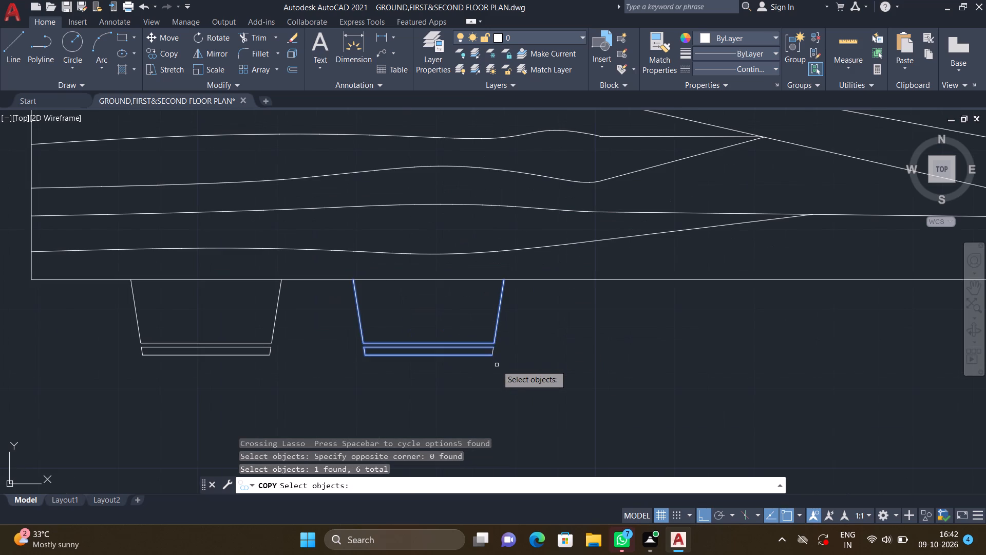
{"action": "left_click", "coordinate": [492, 349]}
{"action": "scroll", "coordinate": [490, 364], "scroll_direction": "up", "scroll_amount": 1}
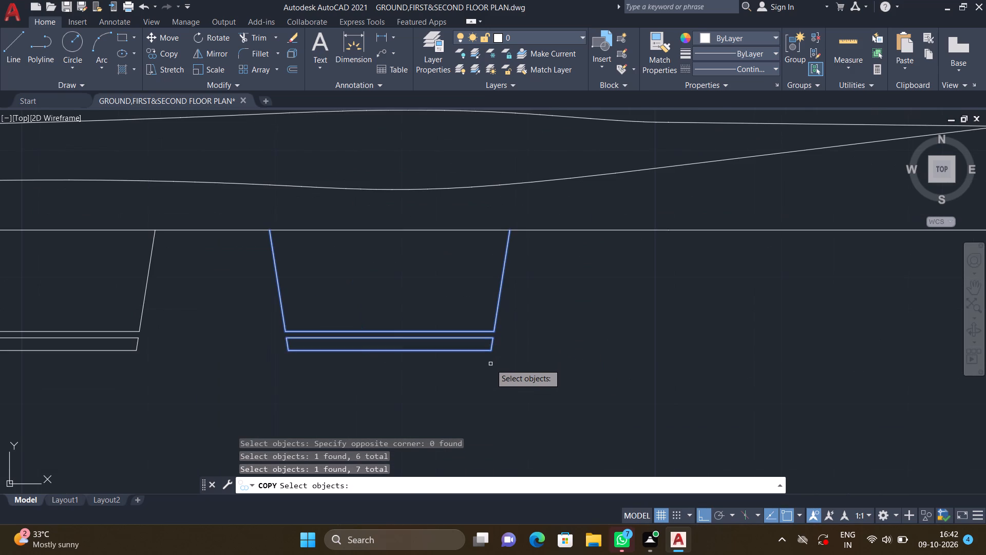
{"action": "key", "text": "Return"}
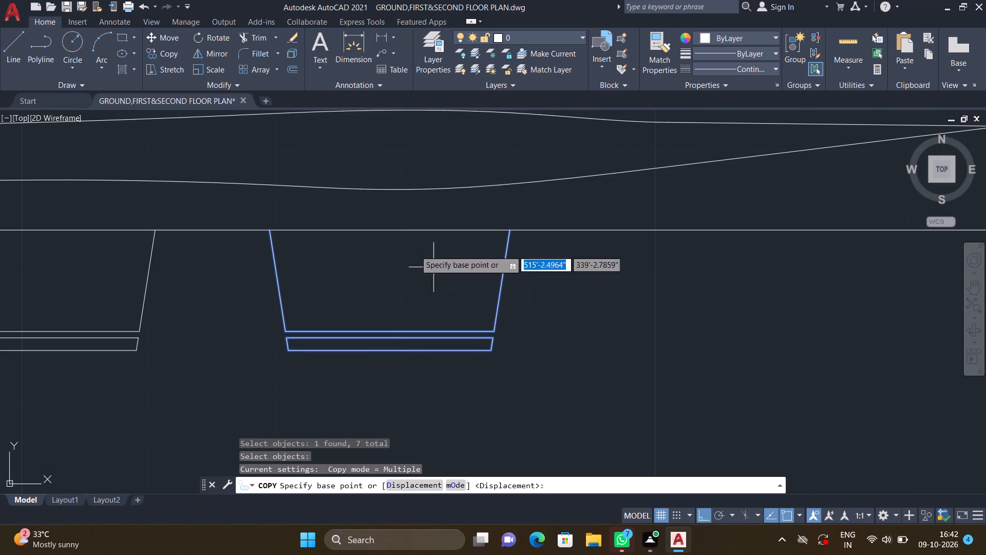
{"action": "left_click", "coordinate": [268, 231]}
{"action": "scroll", "coordinate": [502, 296], "scroll_direction": "down", "scroll_amount": 1}
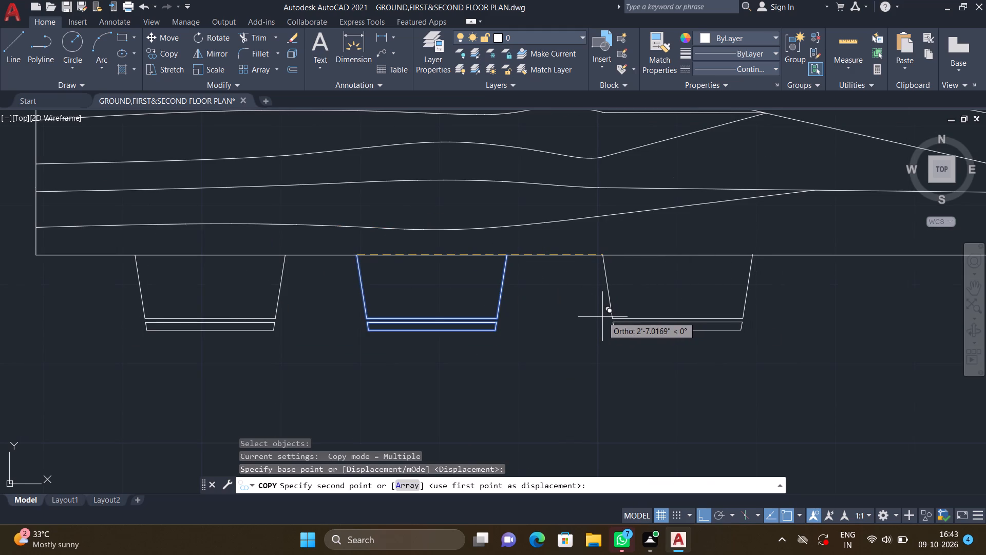
{"action": "left_click", "coordinate": [602, 317]}
Place a second copy of that chair about 4'-7" to the right of the original, near the table's right end.
{"action": "scroll", "coordinate": [635, 331], "scroll_direction": "down", "scroll_amount": 2}
{"action": "middle_click_drag", "start_coordinate": [692, 332], "coordinate": [595, 304]}
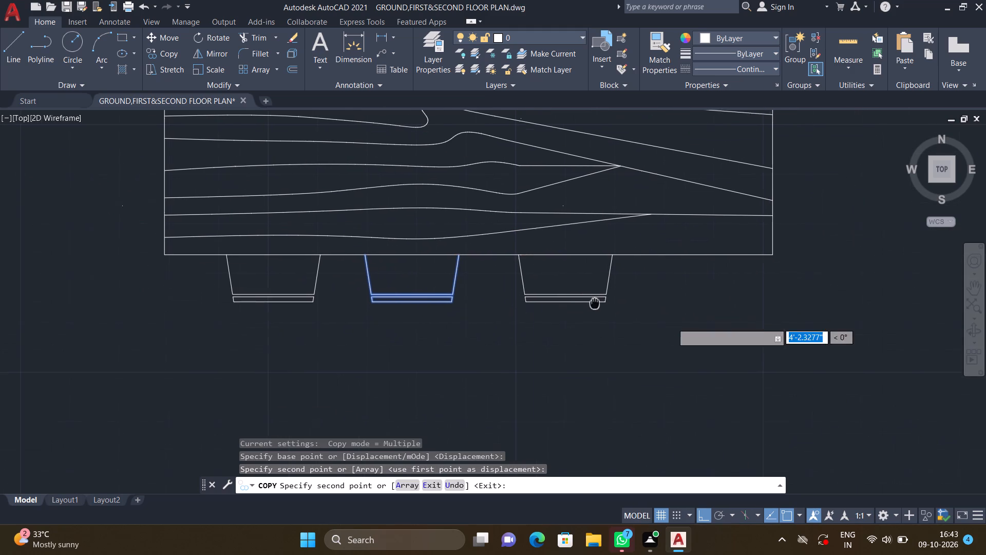
{"action": "middle_click_drag", "start_coordinate": [595, 304], "coordinate": [597, 305]}
{"action": "scroll", "coordinate": [647, 311], "scroll_direction": "up", "scroll_amount": 1}
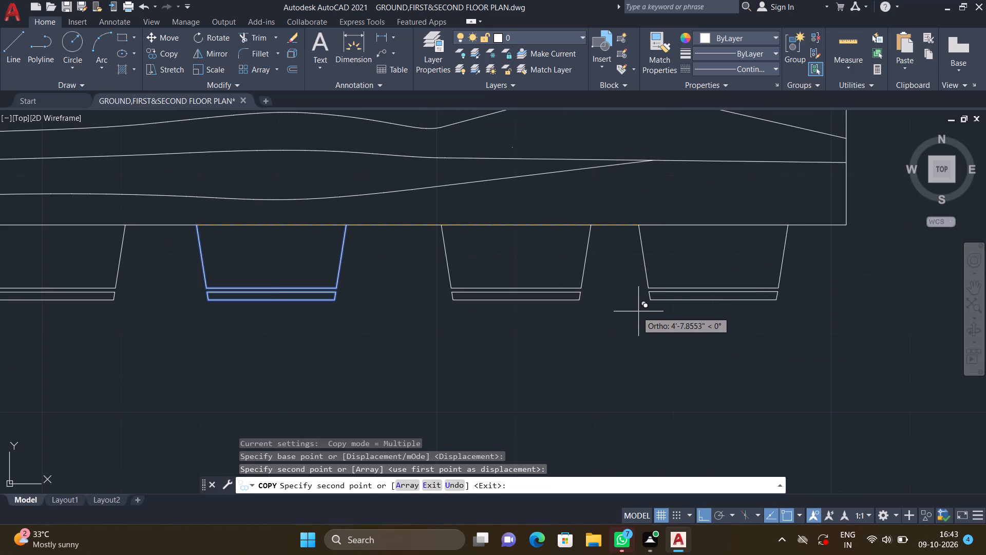
{"action": "left_click", "coordinate": [633, 311]}
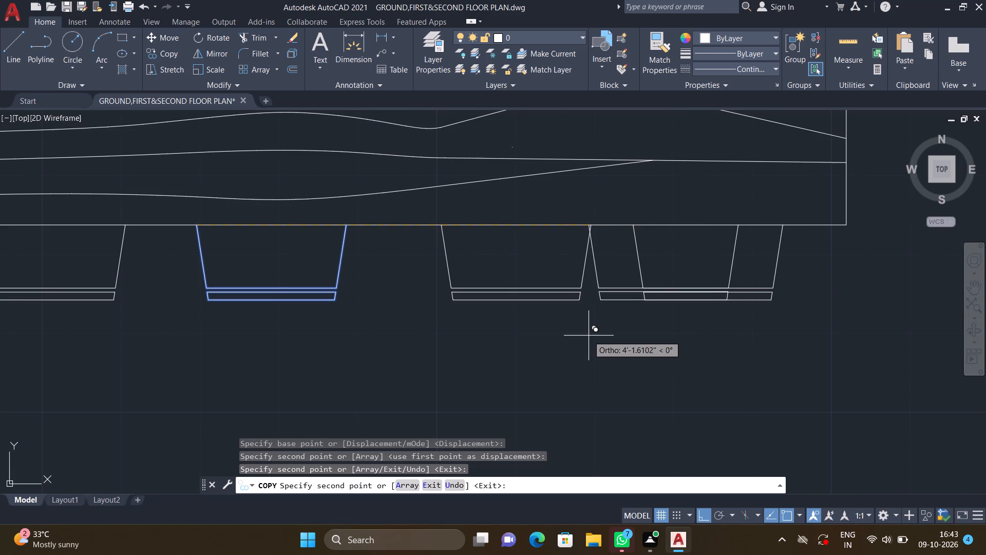
{"action": "key", "text": "Return"}
Move the leftmost chair on the table's lower side a few inches left along the table edge.
{"action": "scroll", "coordinate": [462, 358], "scroll_direction": "down", "scroll_amount": 1}
{"action": "middle_click_drag", "start_coordinate": [409, 360], "coordinate": [516, 357]}
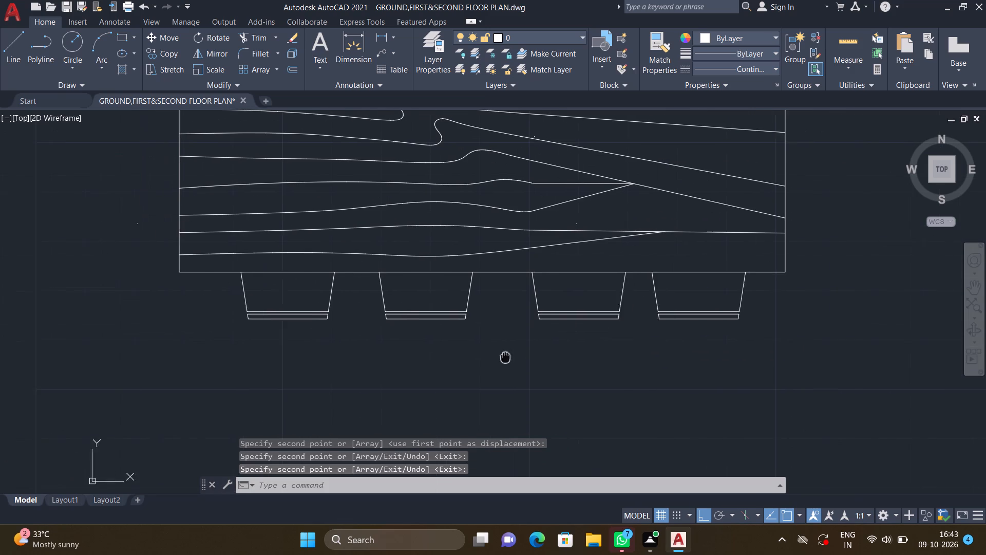
{"action": "middle_click_drag", "start_coordinate": [516, 357], "coordinate": [517, 357]}
{"action": "middle_click_drag", "start_coordinate": [464, 352], "coordinate": [525, 360]}
{"action": "scroll", "coordinate": [530, 366], "scroll_direction": "down", "scroll_amount": 2}
{"action": "middle_click_drag", "start_coordinate": [489, 366], "coordinate": [523, 374]}
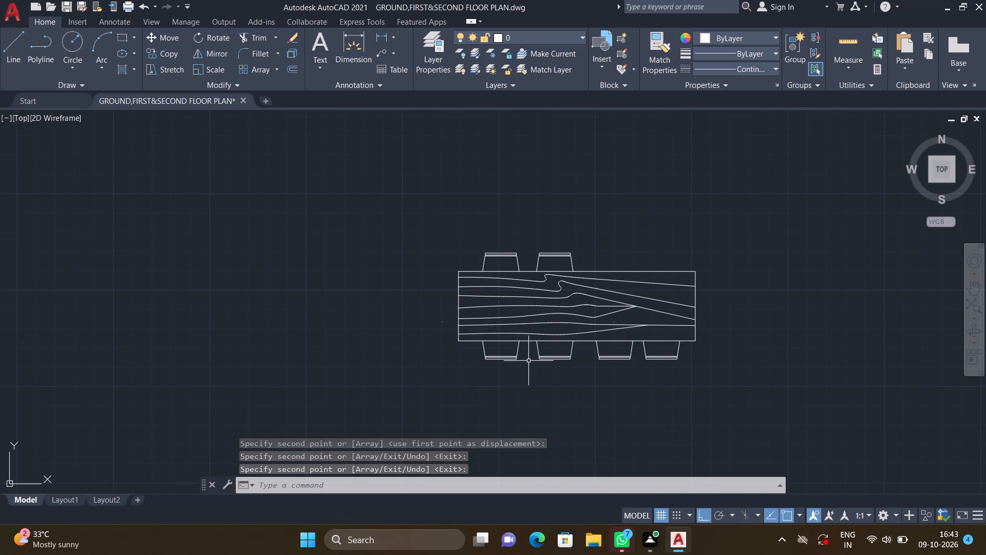
{"action": "scroll", "coordinate": [528, 356], "scroll_direction": "up", "scroll_amount": 2}
{"action": "key", "text": "m"}
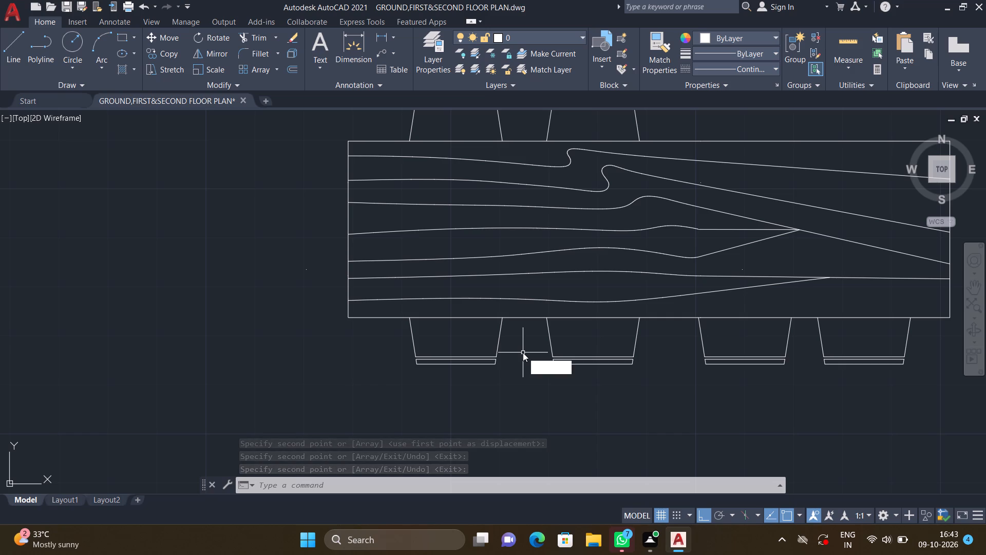
{"action": "key", "text": "Return"}
{"action": "left_click_drag", "start_coordinate": [507, 385], "coordinate": [500, 358]}
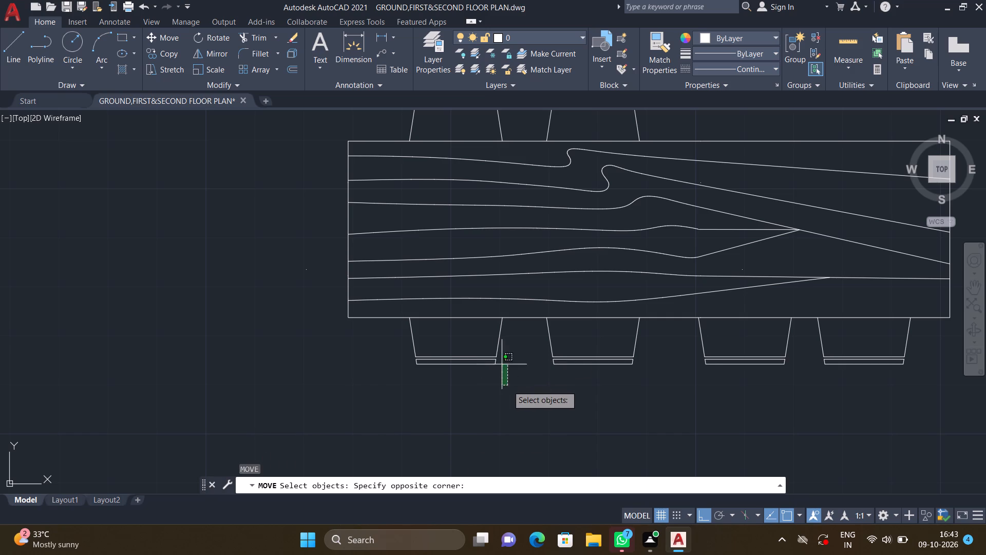
{"action": "left_click_drag", "start_coordinate": [500, 358], "coordinate": [463, 336]}
{"action": "left_click_drag", "start_coordinate": [456, 336], "coordinate": [384, 345]}
{"action": "double_click", "coordinate": [381, 346]}
{"action": "key", "text": "Return"}
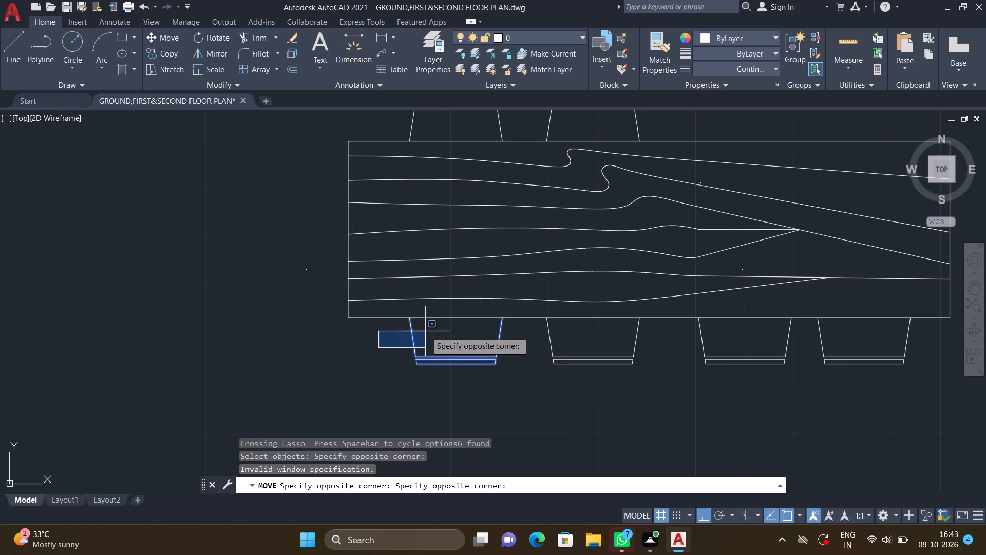
{"action": "key", "text": "Escape"}
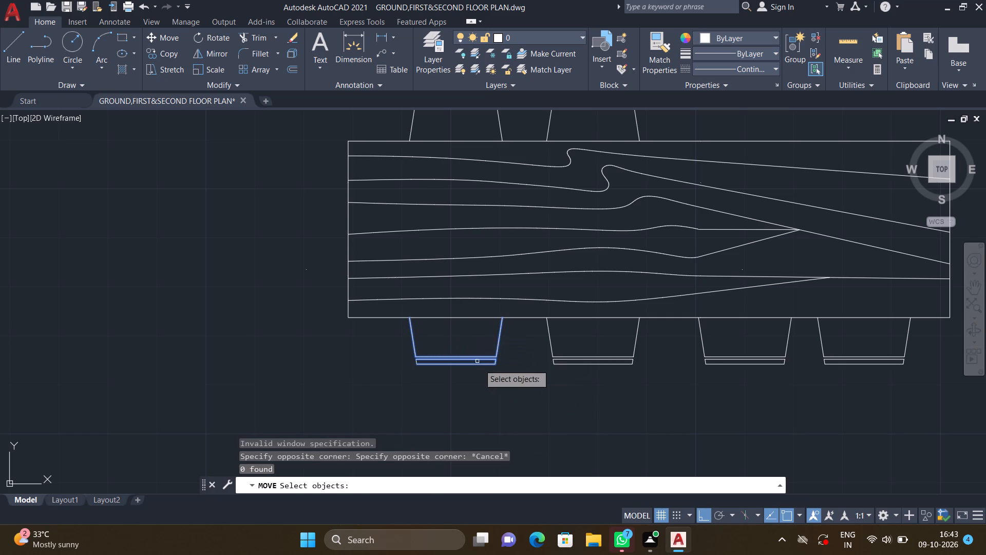
{"action": "scroll", "coordinate": [490, 379], "scroll_direction": "up", "scroll_amount": 2}
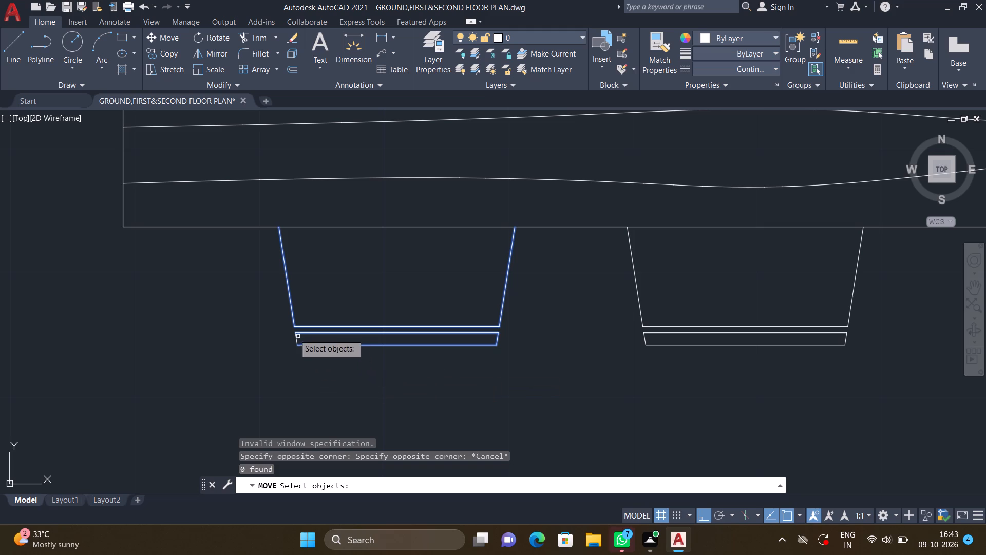
{"action": "left_click", "coordinate": [296, 341]}
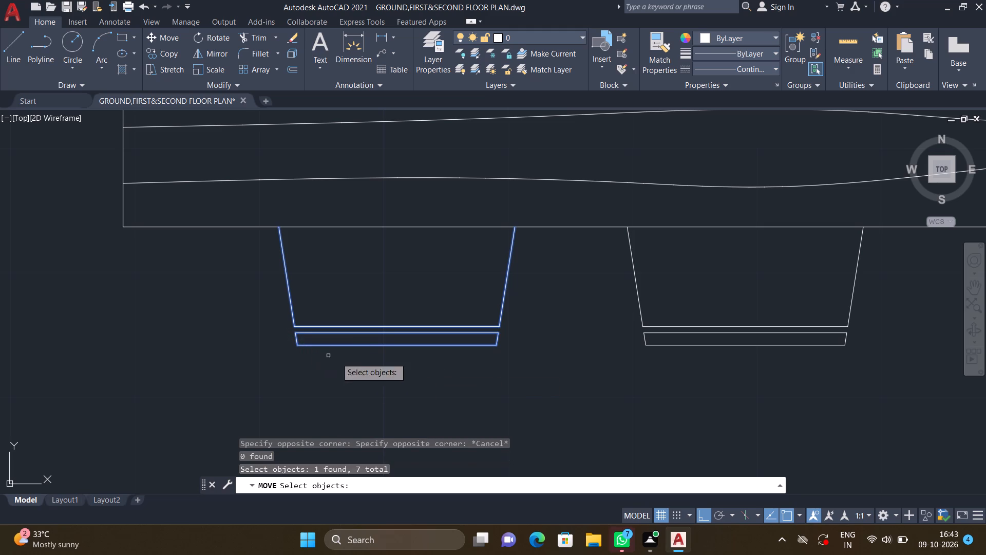
{"action": "key", "text": "Return"}
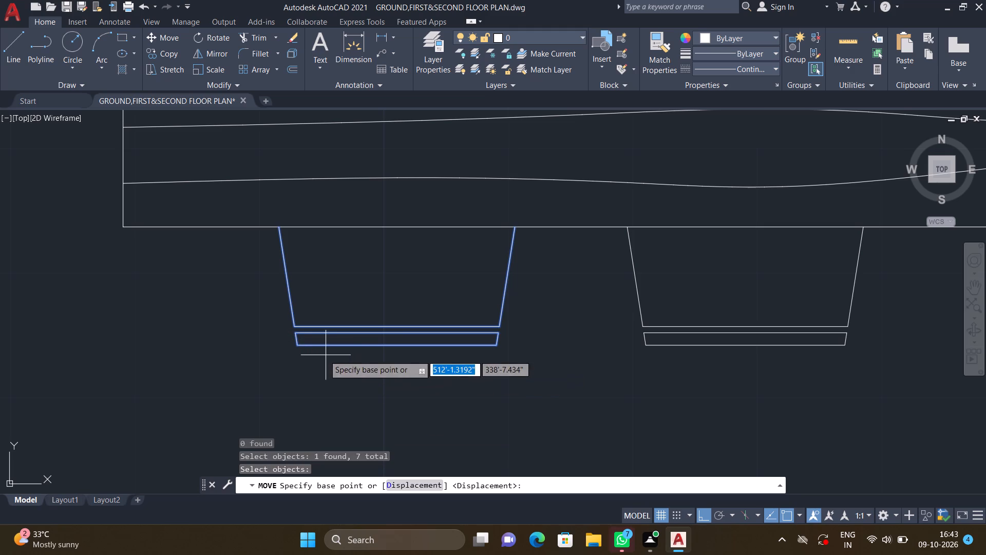
{"action": "middle_click_drag", "start_coordinate": [328, 356], "coordinate": [418, 383]}
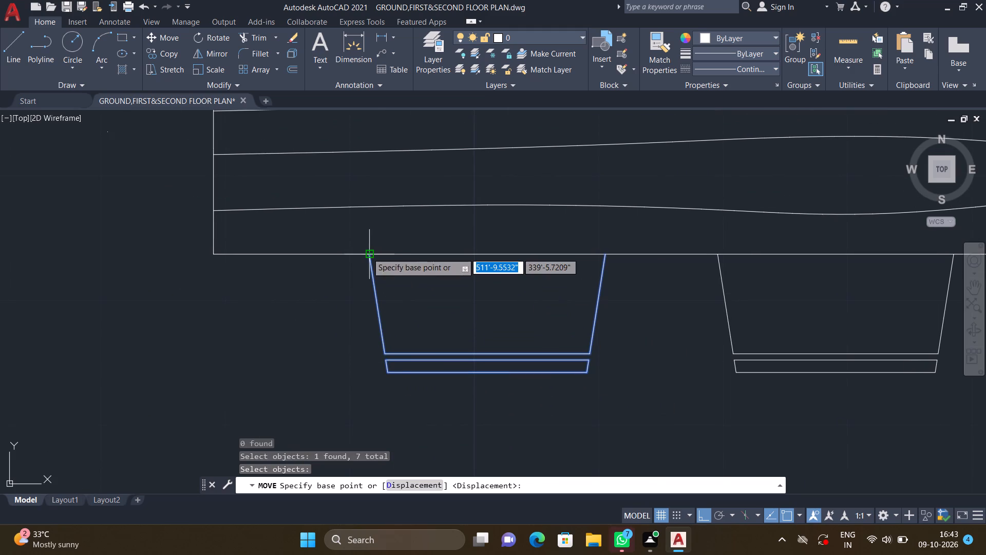
{"action": "left_click_drag", "start_coordinate": [367, 253], "coordinate": [359, 256]}
{"action": "left_click", "coordinate": [324, 255]}
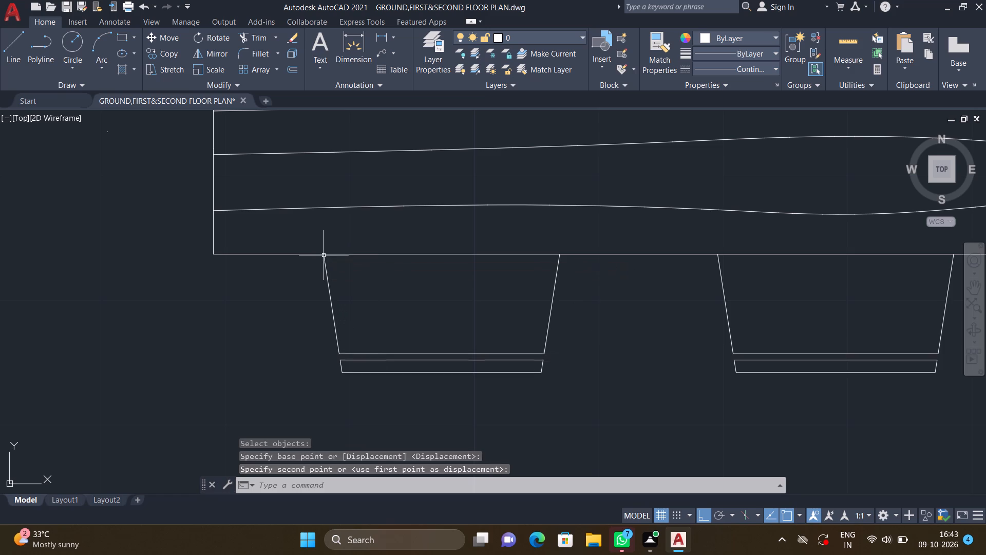
Move the second chair from the left on the table's lower side a few inches left along the edge.
{"action": "scroll", "coordinate": [424, 326], "scroll_direction": "down", "scroll_amount": 2}
{"action": "middle_click_drag", "start_coordinate": [524, 377], "coordinate": [422, 356]}
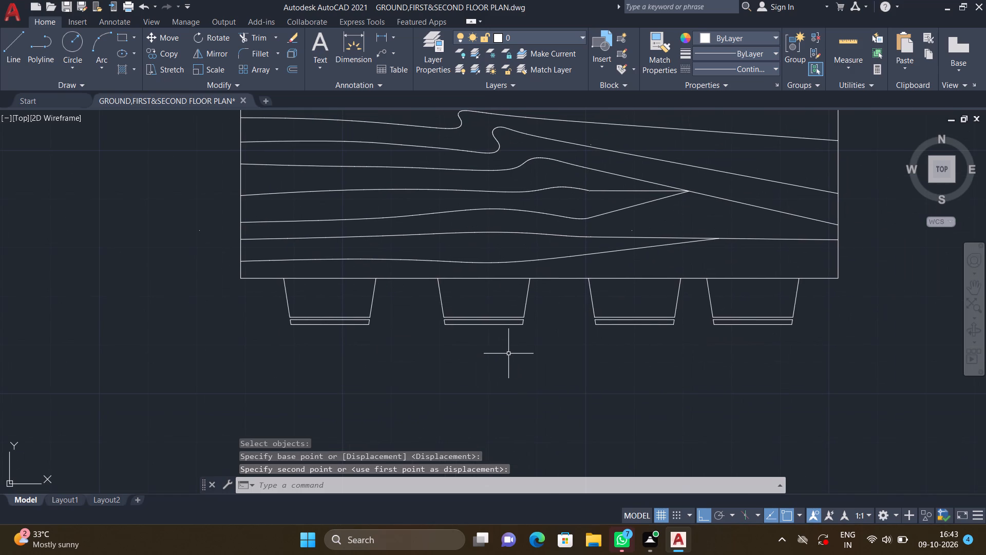
{"action": "key", "text": "m"}
{"action": "key", "text": "Return"}
{"action": "left_click_drag", "start_coordinate": [532, 347], "coordinate": [459, 296]}
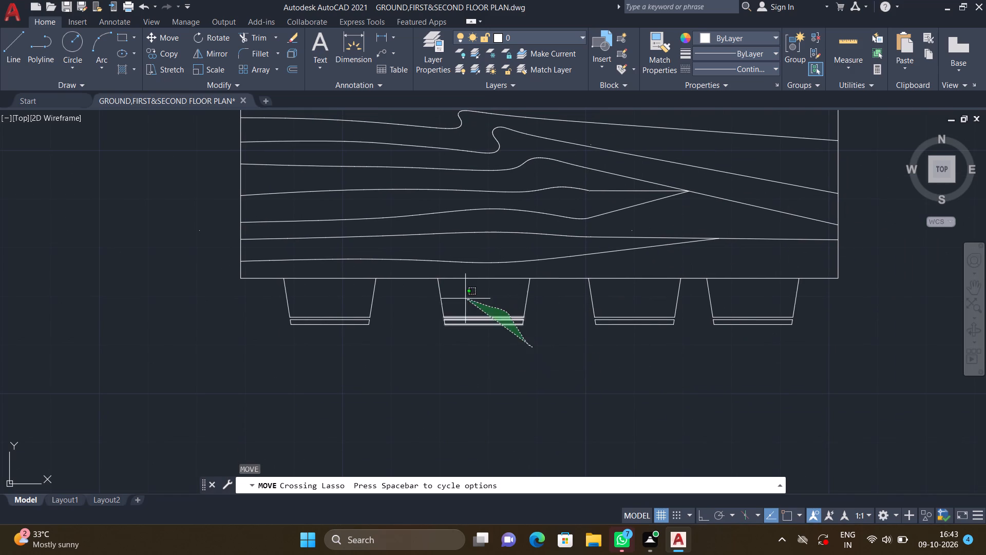
{"action": "left_click_drag", "start_coordinate": [459, 296], "coordinate": [419, 308]}
{"action": "scroll", "coordinate": [534, 328], "scroll_direction": "up", "scroll_amount": 2}
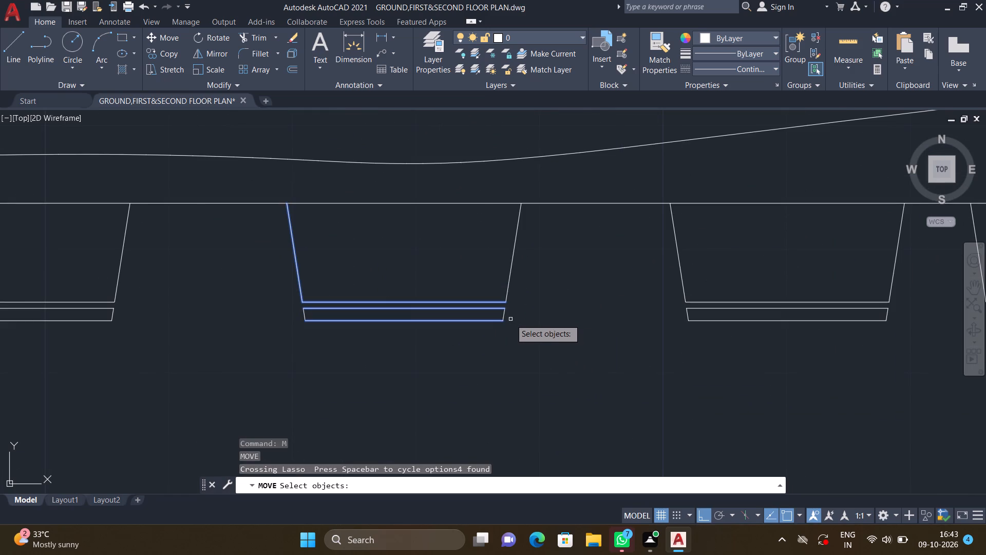
{"action": "left_click", "coordinate": [505, 315]}
{"action": "left_click", "coordinate": [509, 277]}
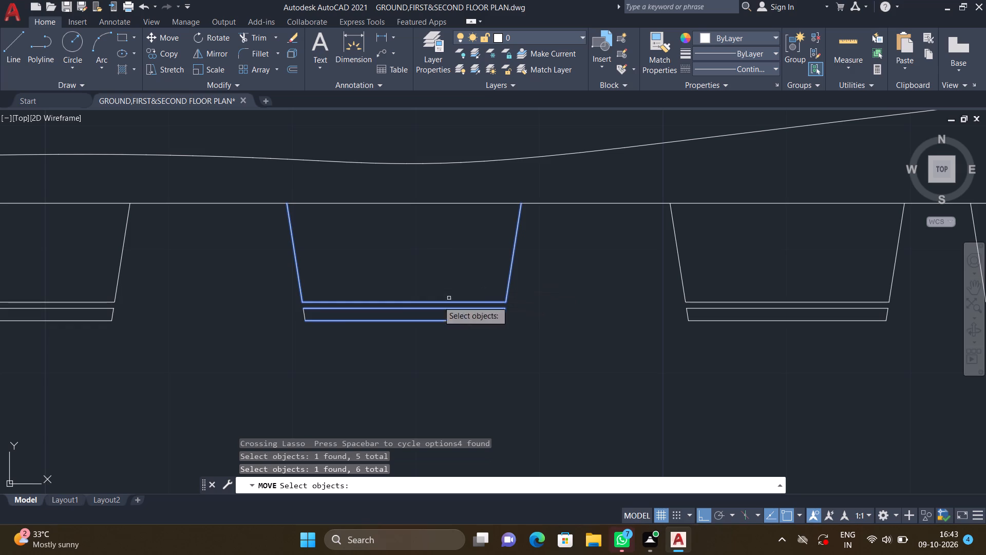
{"action": "left_click", "coordinate": [305, 317]}
{"action": "key", "text": "Return"}
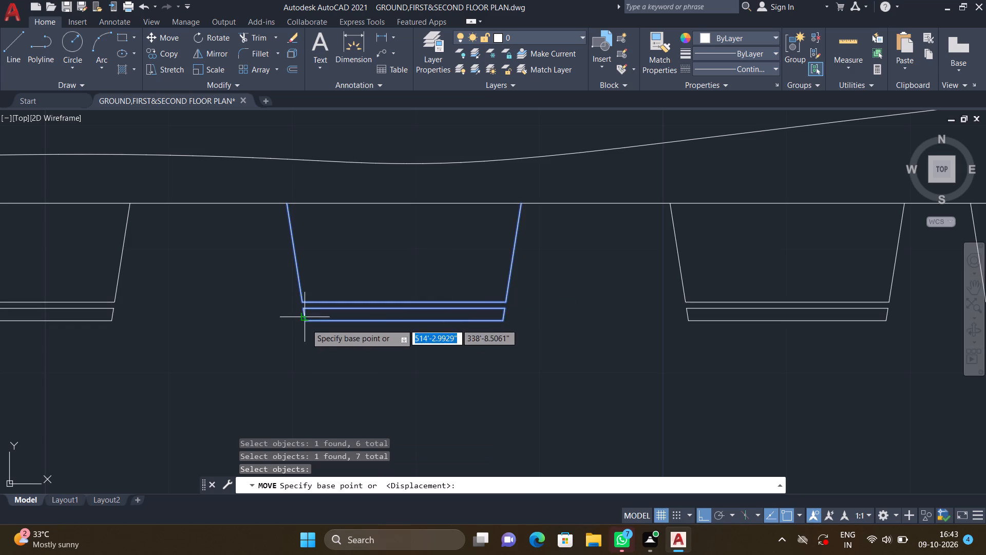
{"action": "middle_click_drag", "start_coordinate": [314, 339], "coordinate": [444, 376]}
{"action": "left_click_drag", "start_coordinate": [413, 238], "coordinate": [405, 242]}
{"action": "left_click", "coordinate": [376, 243]}
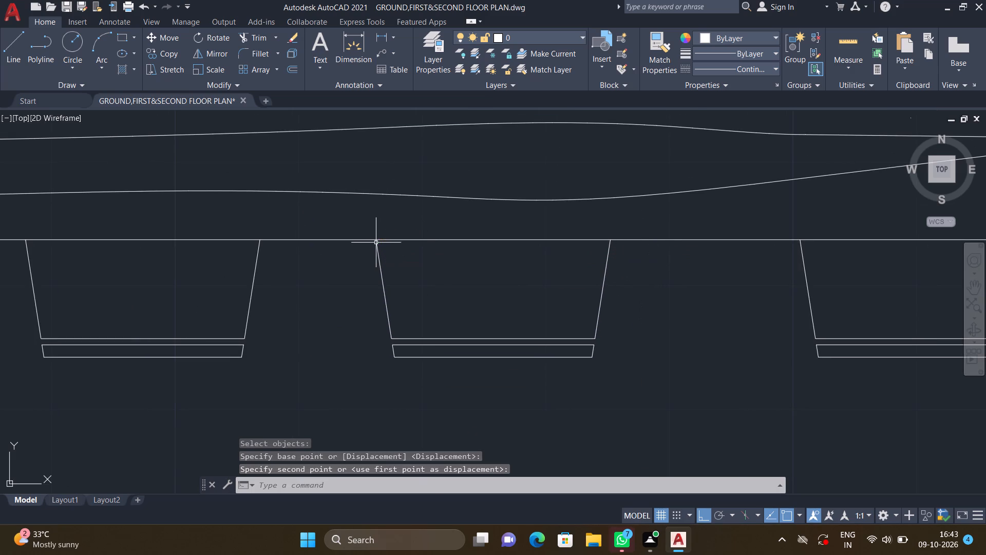
Move the third chair from the left on the lower side a few inches left to even out the gaps.
{"action": "scroll", "coordinate": [488, 307], "scroll_direction": "down", "scroll_amount": 3}
{"action": "middle_click_drag", "start_coordinate": [625, 362], "coordinate": [577, 354]}
{"action": "scroll", "coordinate": [589, 314], "scroll_direction": "up", "scroll_amount": 1}
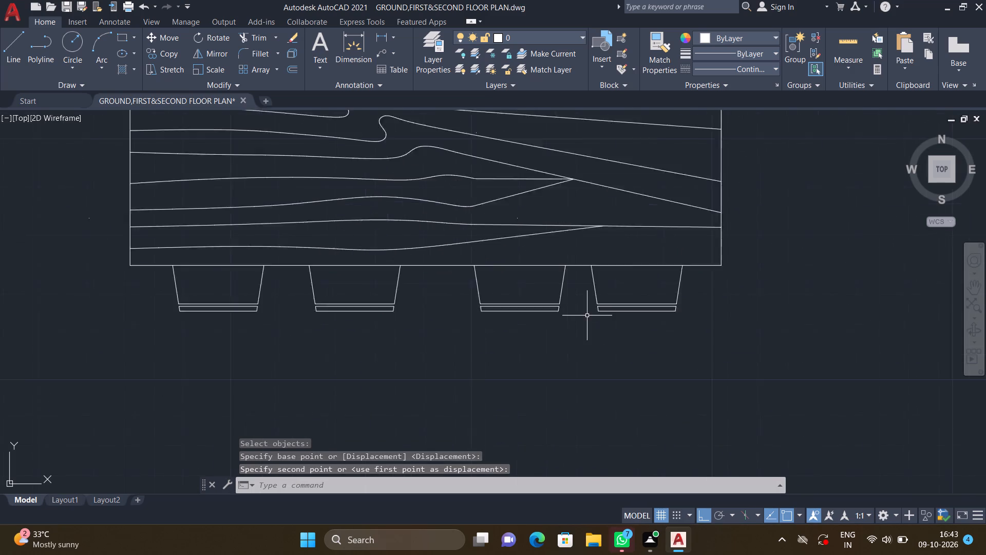
{"action": "scroll", "coordinate": [586, 316], "scroll_direction": "up", "scroll_amount": 1}
{"action": "key", "text": "m"}
{"action": "key", "text": "Return"}
{"action": "left_click_drag", "start_coordinate": [563, 337], "coordinate": [375, 291]}
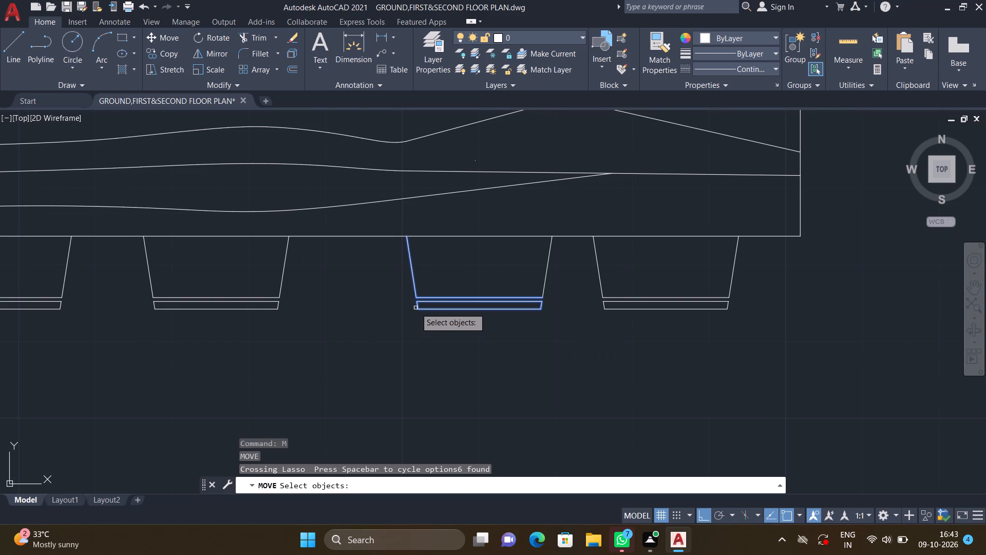
{"action": "scroll", "coordinate": [415, 307], "scroll_direction": "up", "scroll_amount": 1}
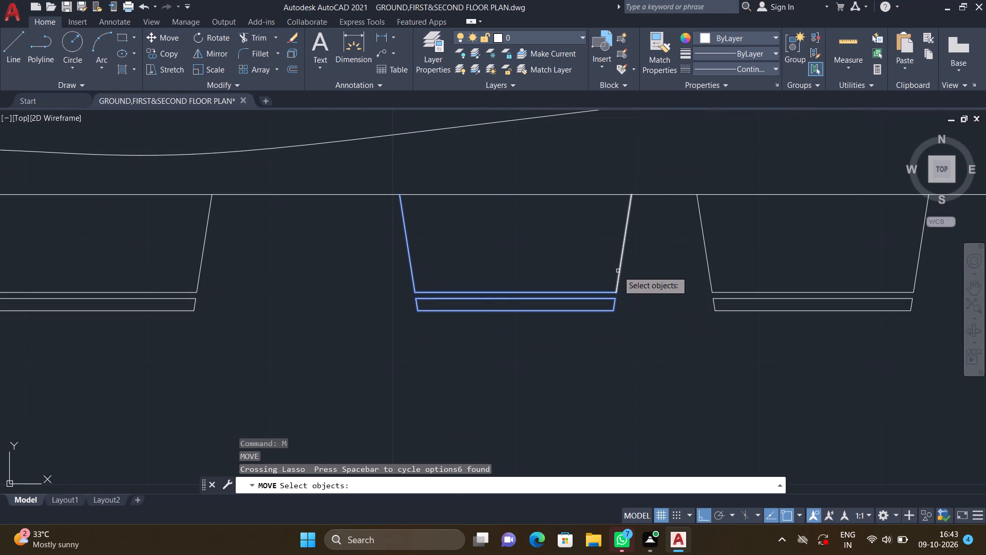
{"action": "left_click", "coordinate": [619, 271]}
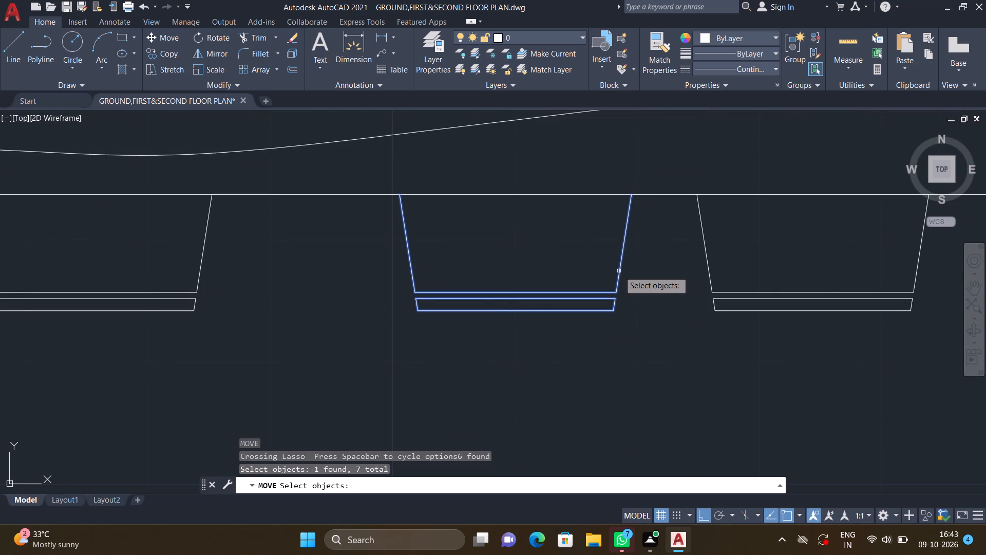
{"action": "key", "text": "Return"}
{"action": "middle_click_drag", "start_coordinate": [400, 316], "coordinate": [429, 321]}
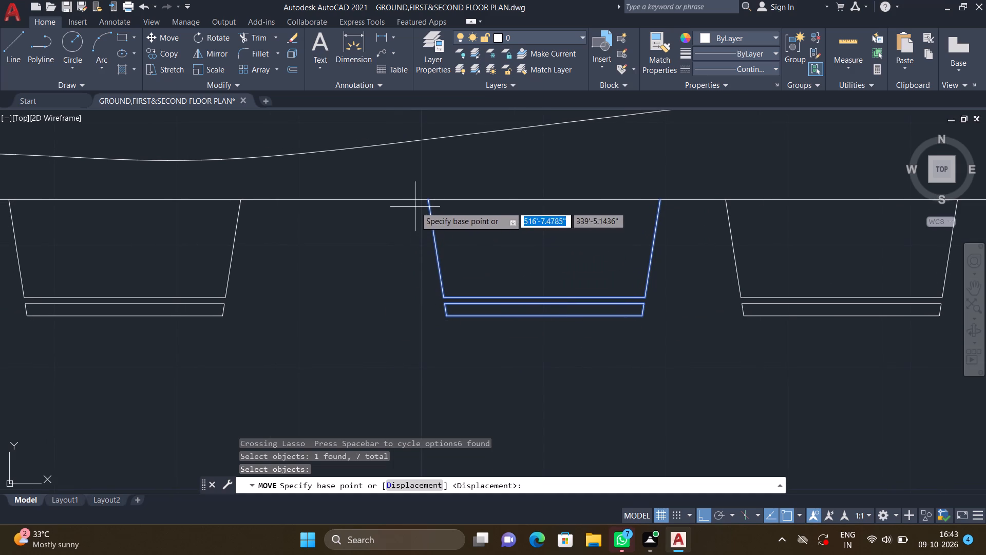
{"action": "left_click_drag", "start_coordinate": [429, 201], "coordinate": [424, 202]}
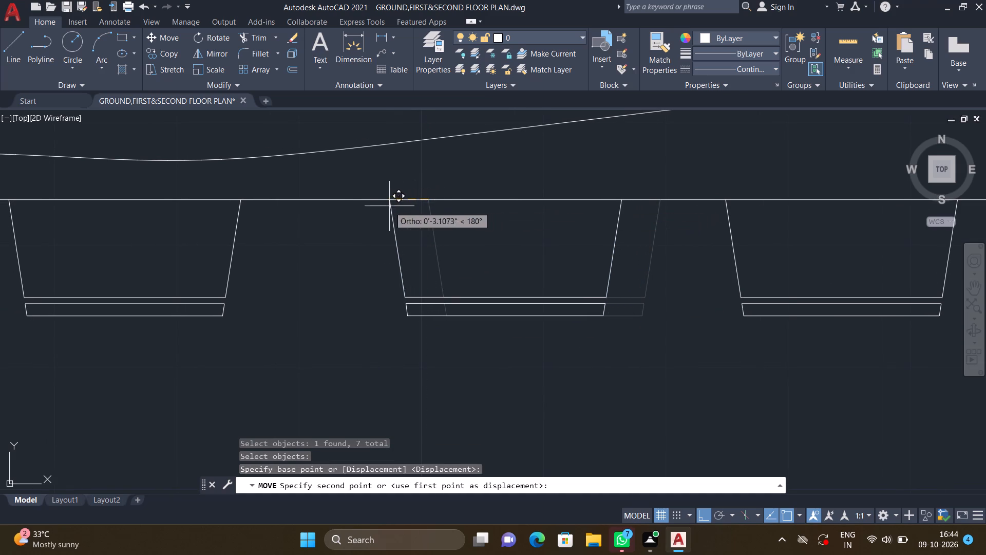
{"action": "left_click", "coordinate": [373, 205]}
Move the rightmost chair on the table's lower side about 0.6" left along the table edge.
{"action": "scroll", "coordinate": [448, 259], "scroll_direction": "down", "scroll_amount": 2}
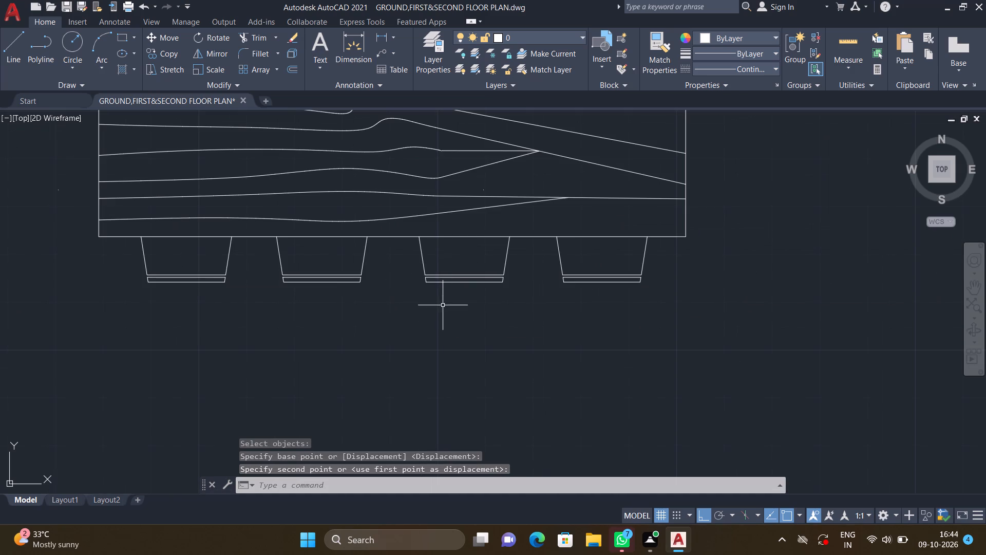
{"action": "middle_click_drag", "start_coordinate": [441, 306], "coordinate": [491, 321]}
{"action": "middle_click_drag", "start_coordinate": [632, 313], "coordinate": [609, 313]}
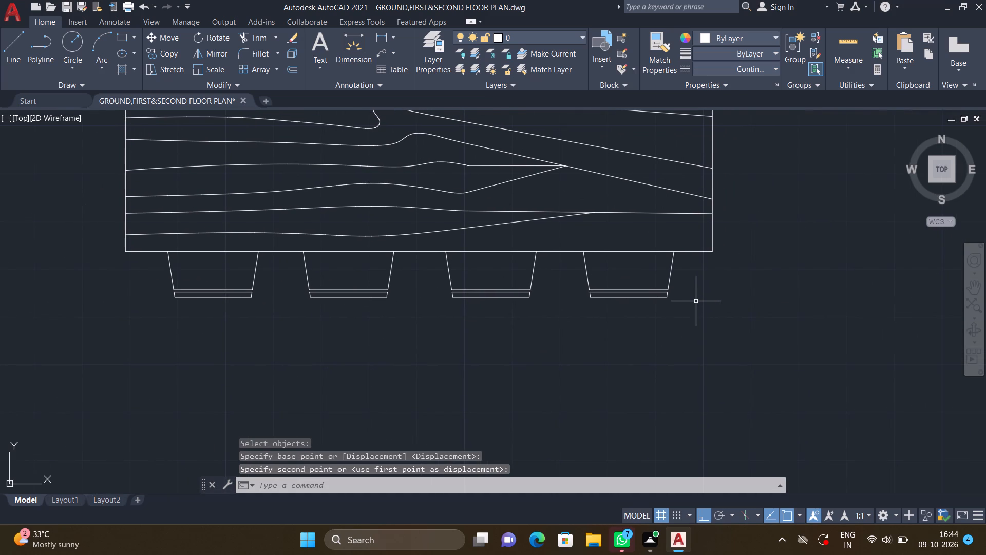
{"action": "key", "text": "m"}
{"action": "key", "text": "Return"}
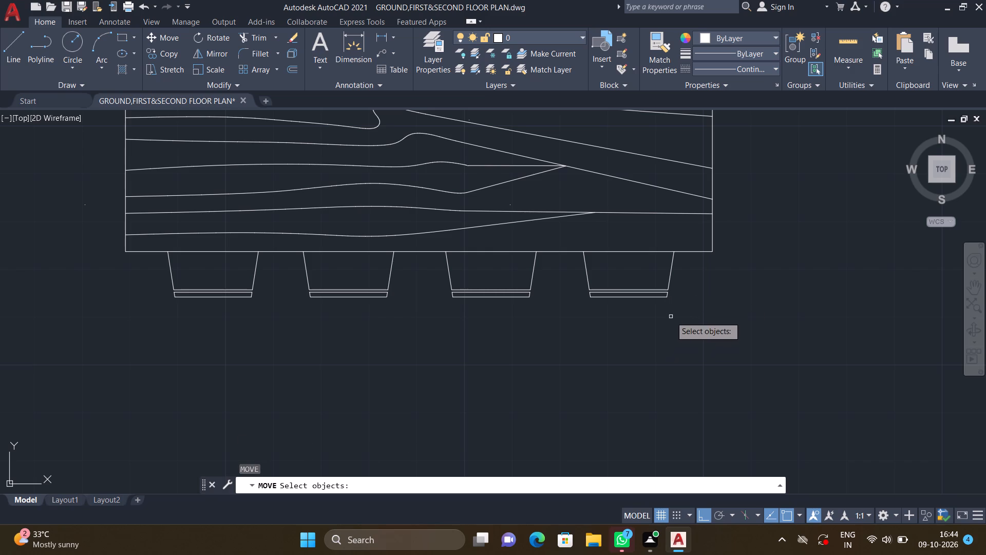
{"action": "left_click_drag", "start_coordinate": [671, 317], "coordinate": [562, 284]}
{"action": "scroll", "coordinate": [676, 290], "scroll_direction": "up", "scroll_amount": 1}
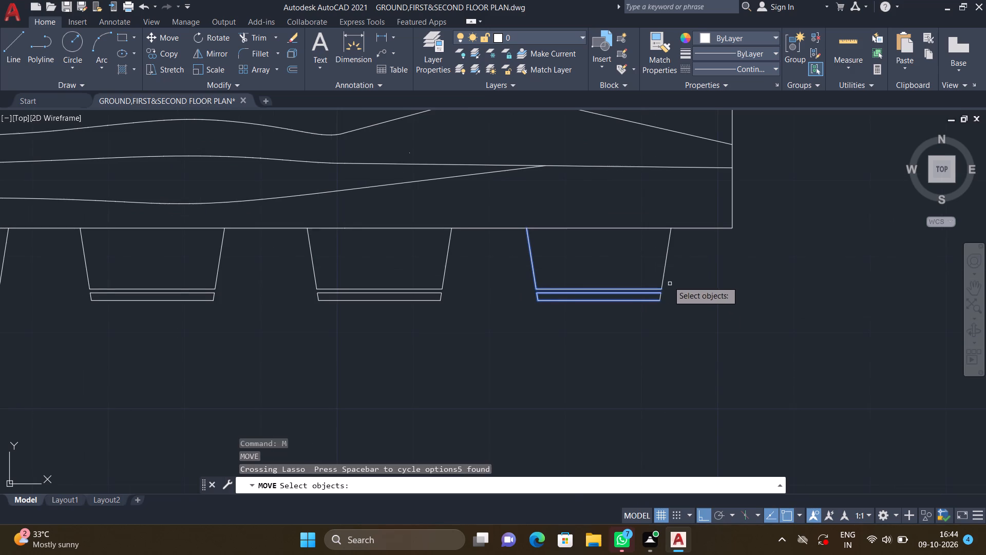
{"action": "left_click", "coordinate": [665, 272]}
{"action": "left_click", "coordinate": [662, 296]}
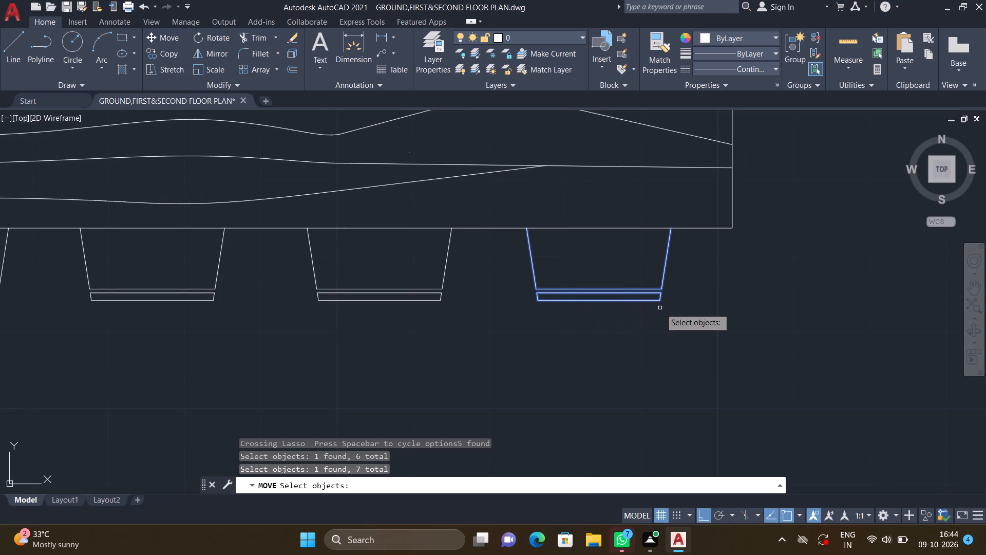
{"action": "key", "text": "Return"}
{"action": "left_click_drag", "start_coordinate": [529, 229], "coordinate": [523, 229]}
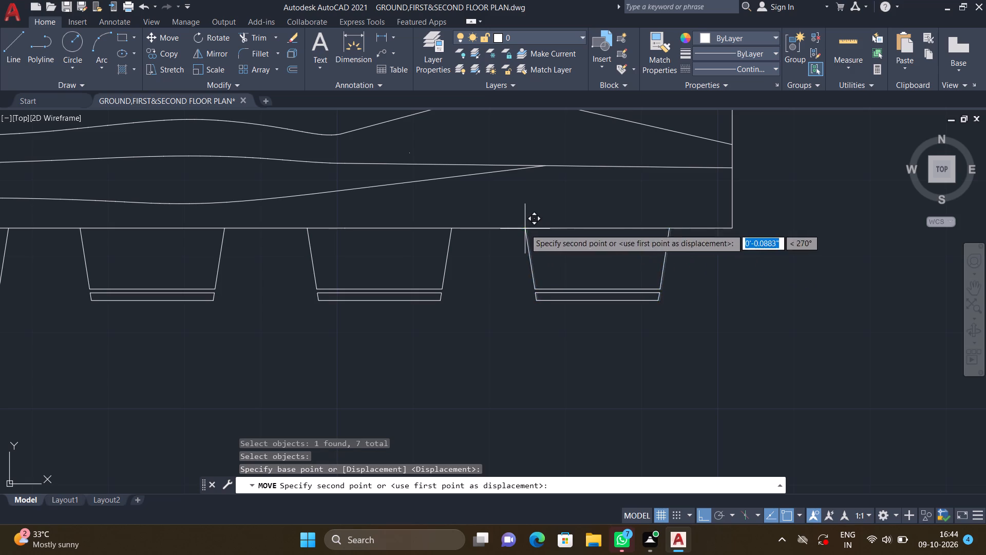
{"action": "left_click_drag", "start_coordinate": [523, 229], "coordinate": [512, 232]}
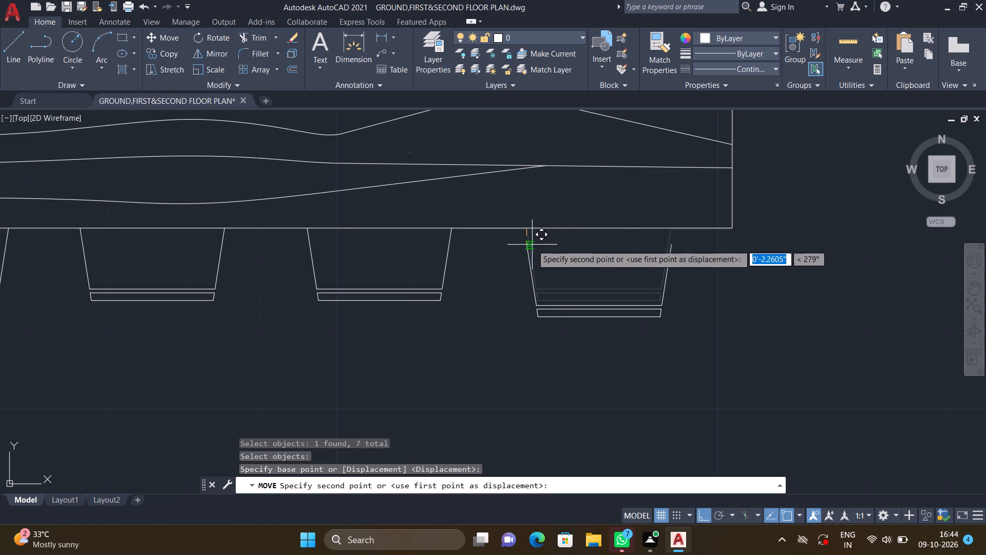
{"action": "scroll", "coordinate": [520, 235], "scroll_direction": "up", "scroll_amount": 2}
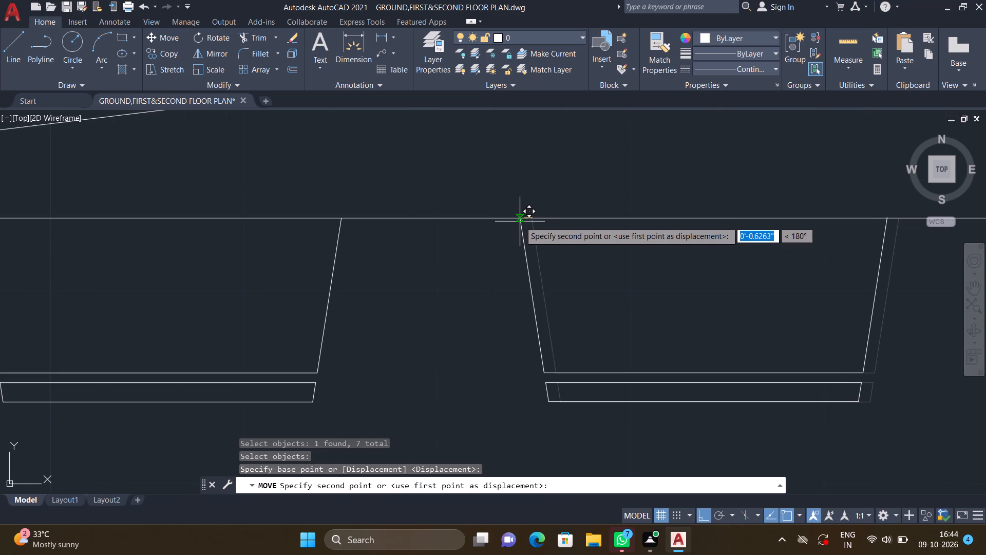
{"action": "left_click", "coordinate": [520, 221]}
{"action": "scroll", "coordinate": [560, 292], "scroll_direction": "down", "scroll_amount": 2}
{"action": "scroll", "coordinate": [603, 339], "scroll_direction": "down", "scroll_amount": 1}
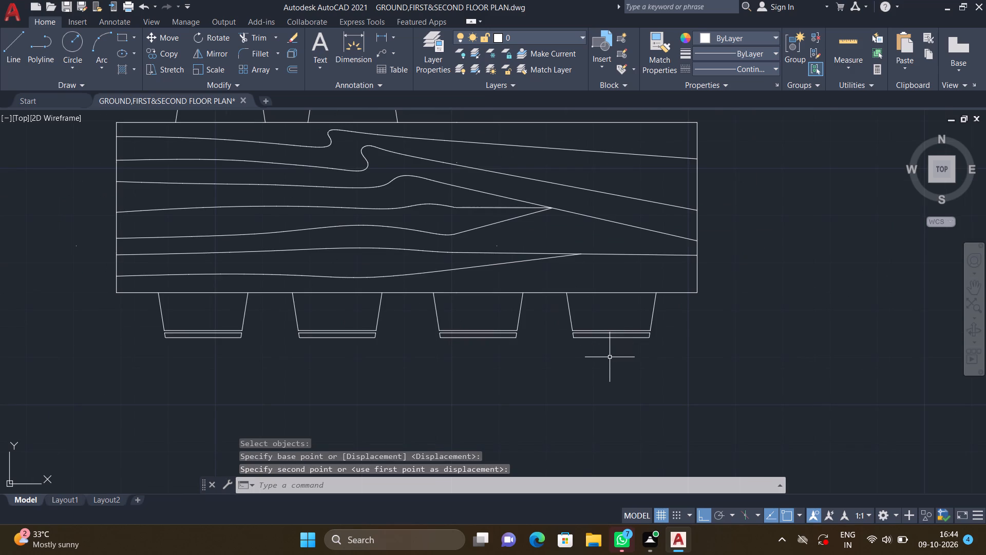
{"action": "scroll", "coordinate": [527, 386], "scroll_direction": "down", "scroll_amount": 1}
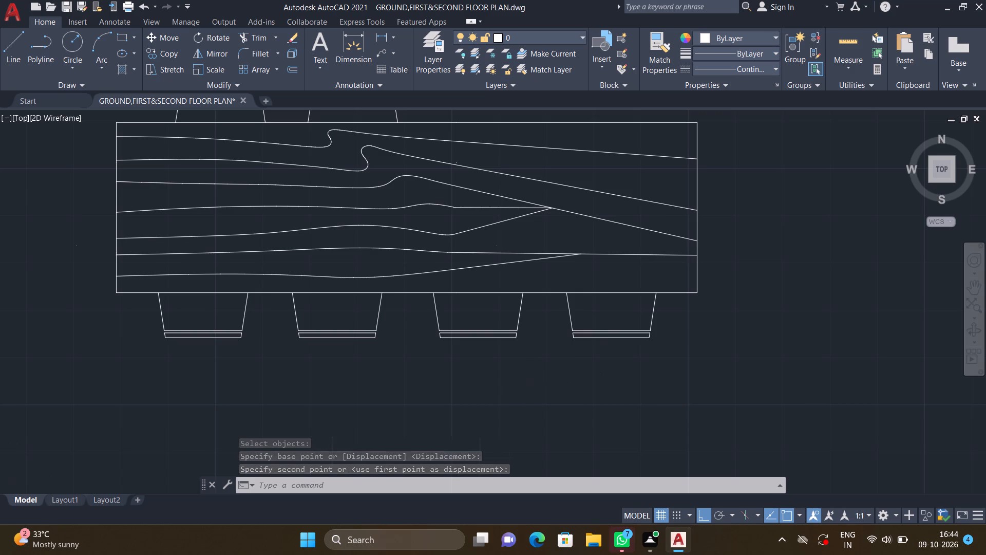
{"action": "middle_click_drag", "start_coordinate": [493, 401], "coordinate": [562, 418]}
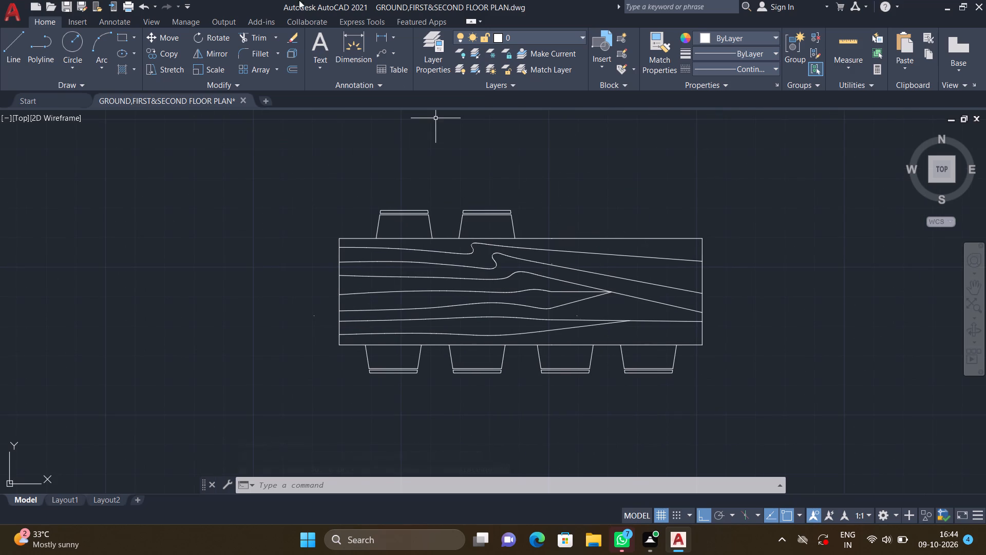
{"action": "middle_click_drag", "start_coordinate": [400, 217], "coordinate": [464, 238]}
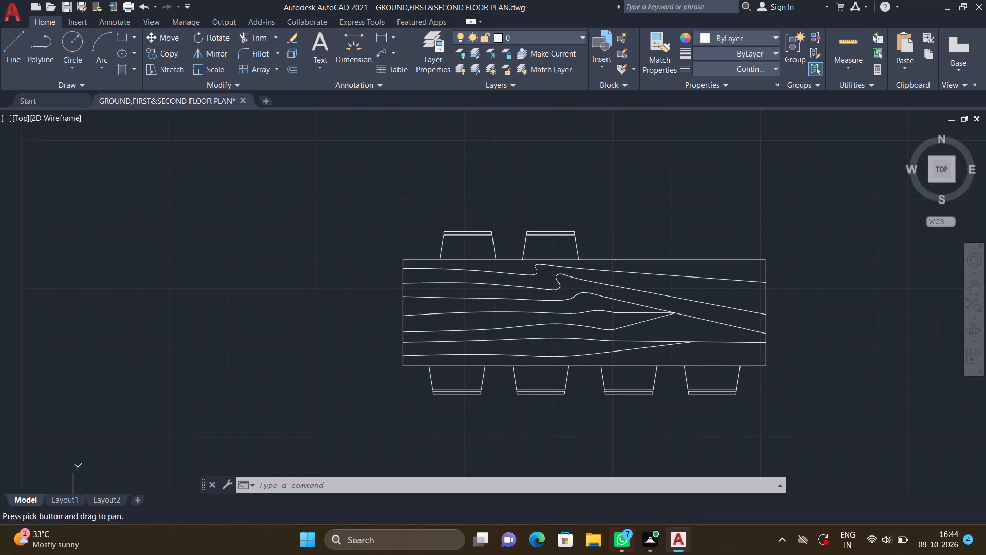
Move the left chair on the table's upper side, including its full backrest outline, about 3.6" left along the table edge.
{"action": "scroll", "coordinate": [487, 246], "scroll_direction": "up", "scroll_amount": 3}
{"action": "key", "text": "m"}
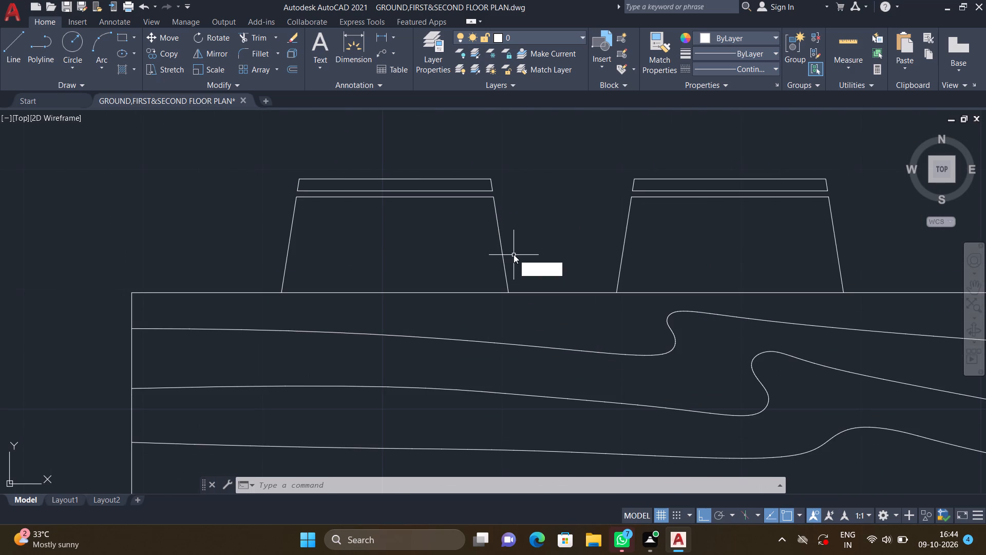
{"action": "key", "text": "Return"}
{"action": "left_click_drag", "start_coordinate": [517, 265], "coordinate": [233, 176]}
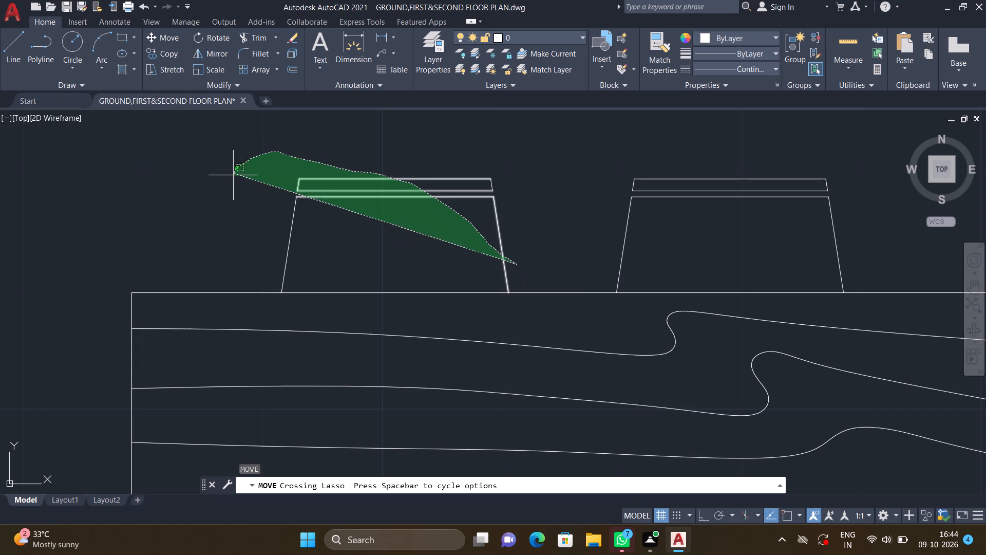
{"action": "left_click_drag", "start_coordinate": [233, 176], "coordinate": [230, 193]}
{"action": "left_click", "coordinate": [491, 184]}
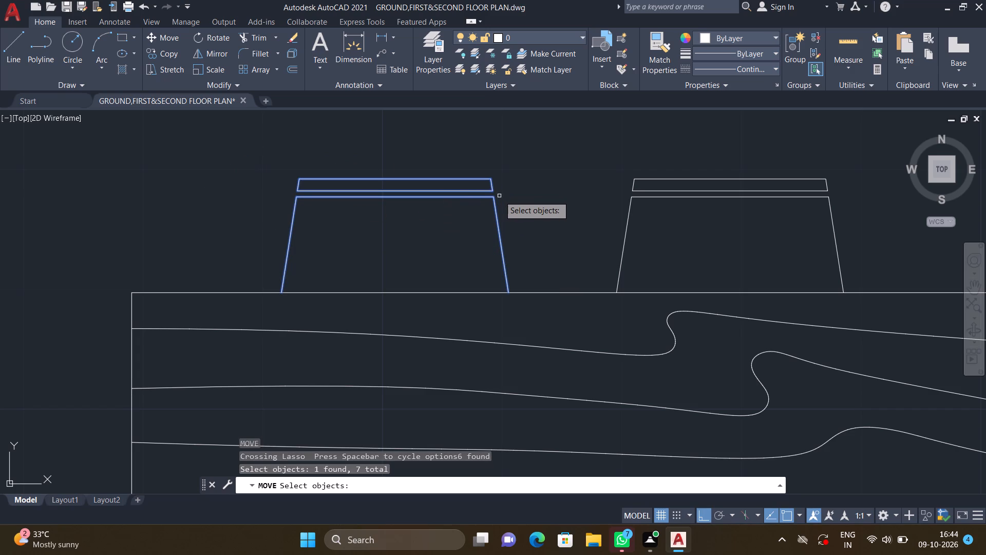
{"action": "scroll", "coordinate": [502, 222], "scroll_direction": "up", "scroll_amount": 1}
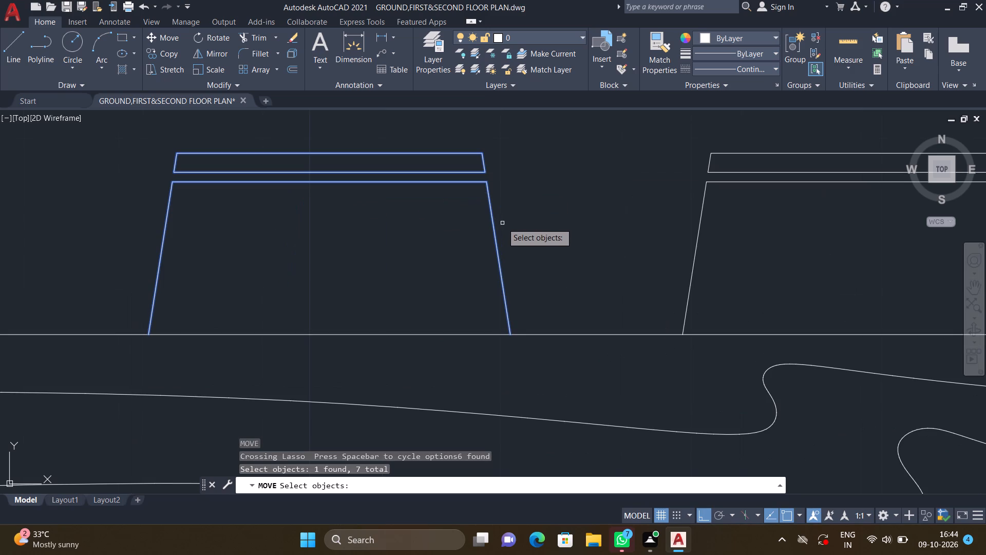
{"action": "key", "text": "Return"}
{"action": "middle_click_drag", "start_coordinate": [324, 258], "coordinate": [449, 270]}
{"action": "scroll", "coordinate": [329, 267], "scroll_direction": "down", "scroll_amount": 1}
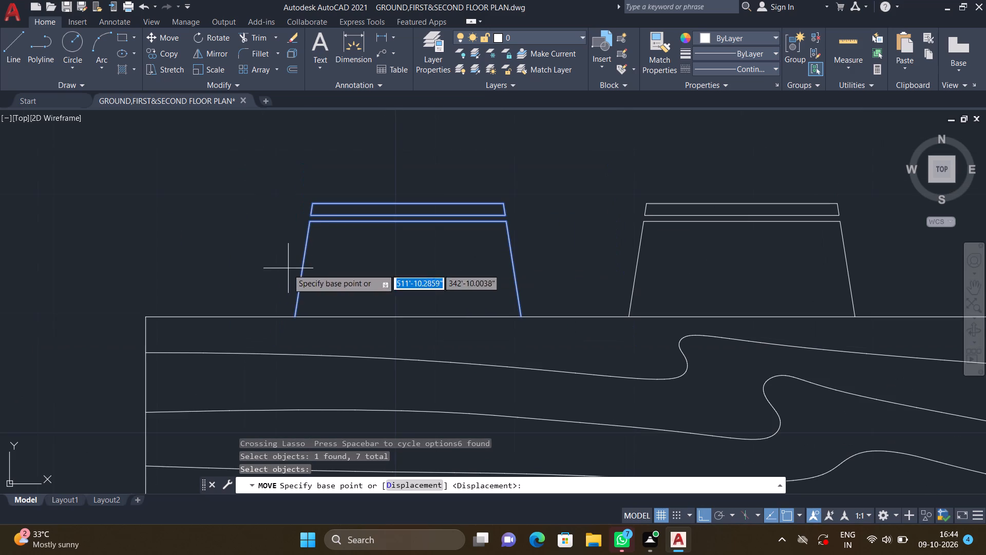
{"action": "scroll", "coordinate": [290, 322], "scroll_direction": "up", "scroll_amount": 1}
{"action": "left_click_drag", "start_coordinate": [294, 312], "coordinate": [246, 302]}
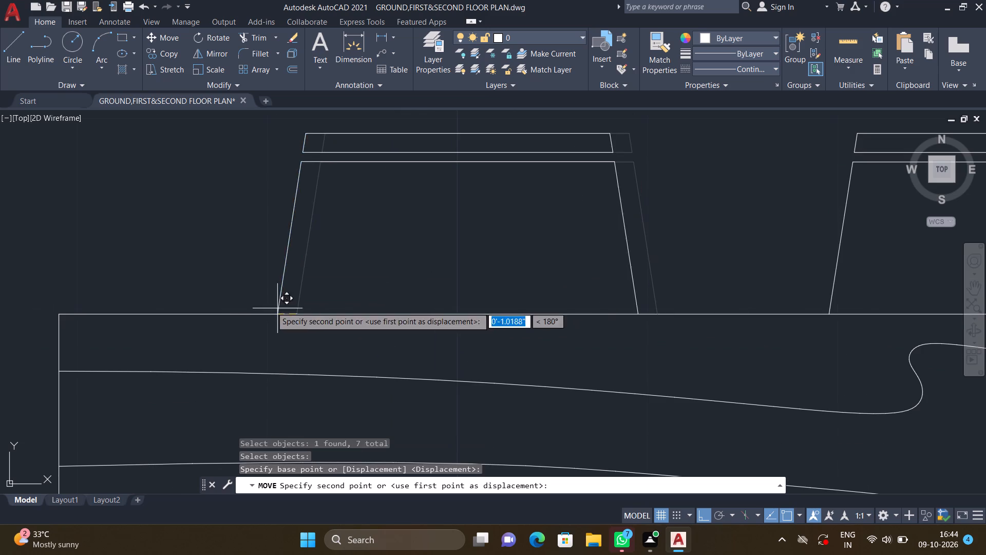
{"action": "left_click_drag", "start_coordinate": [246, 302], "coordinate": [225, 305]}
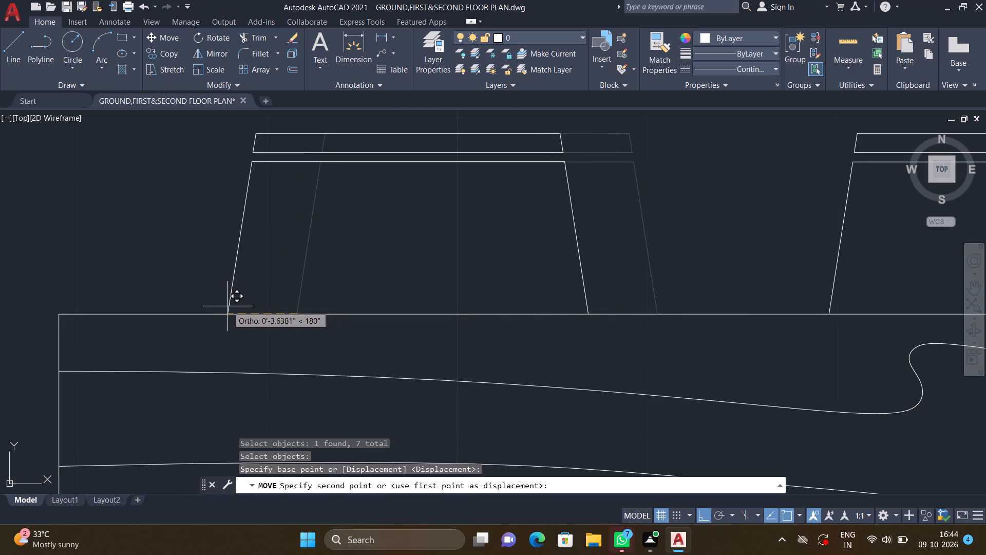
{"action": "left_click", "coordinate": [227, 306]}
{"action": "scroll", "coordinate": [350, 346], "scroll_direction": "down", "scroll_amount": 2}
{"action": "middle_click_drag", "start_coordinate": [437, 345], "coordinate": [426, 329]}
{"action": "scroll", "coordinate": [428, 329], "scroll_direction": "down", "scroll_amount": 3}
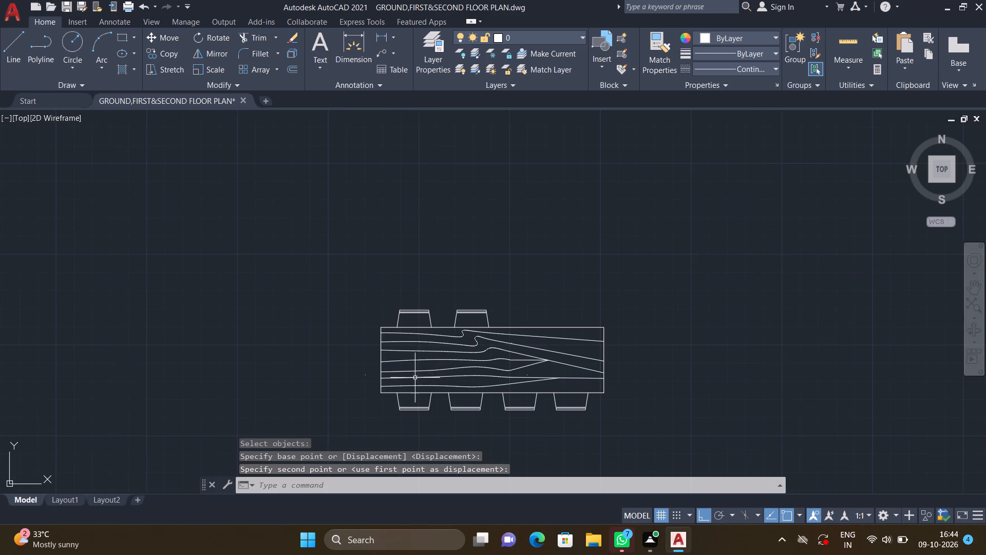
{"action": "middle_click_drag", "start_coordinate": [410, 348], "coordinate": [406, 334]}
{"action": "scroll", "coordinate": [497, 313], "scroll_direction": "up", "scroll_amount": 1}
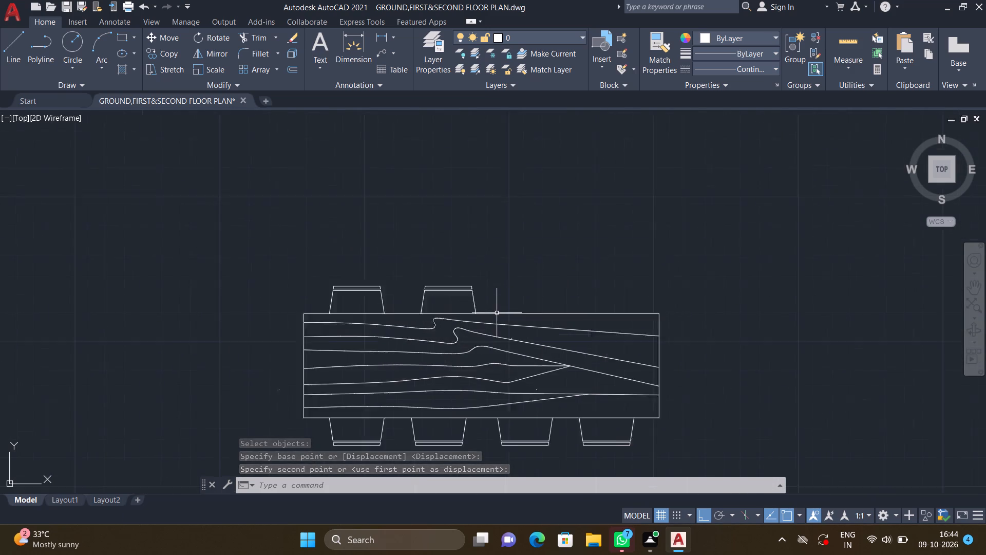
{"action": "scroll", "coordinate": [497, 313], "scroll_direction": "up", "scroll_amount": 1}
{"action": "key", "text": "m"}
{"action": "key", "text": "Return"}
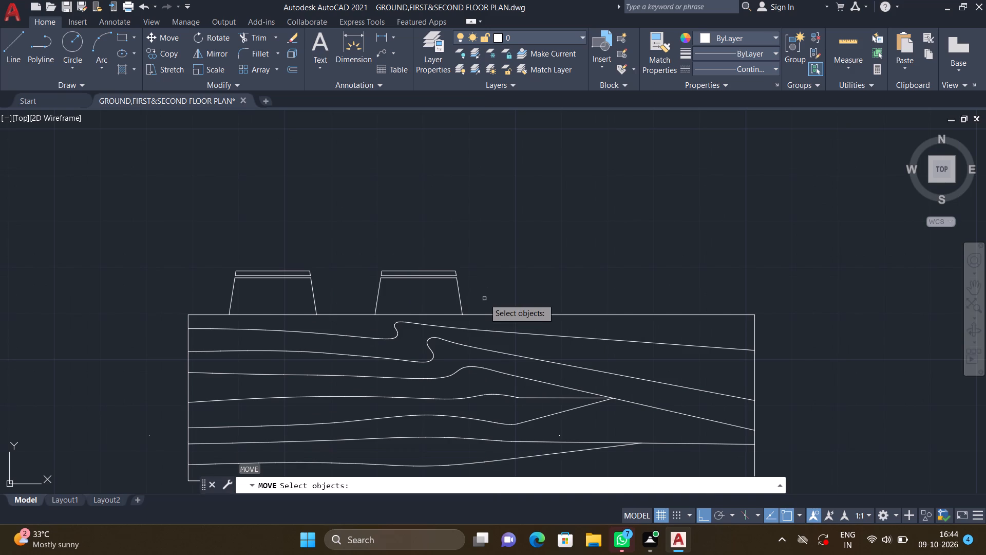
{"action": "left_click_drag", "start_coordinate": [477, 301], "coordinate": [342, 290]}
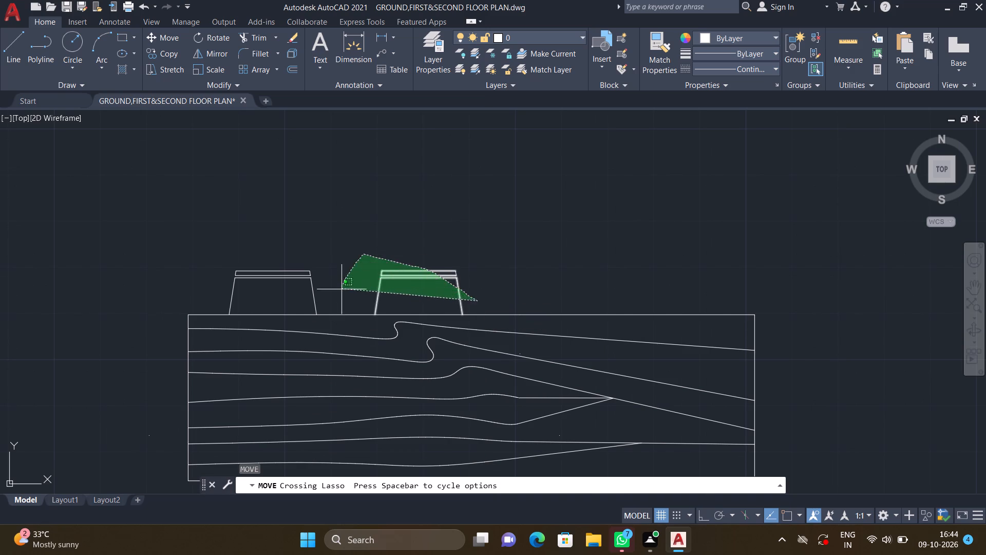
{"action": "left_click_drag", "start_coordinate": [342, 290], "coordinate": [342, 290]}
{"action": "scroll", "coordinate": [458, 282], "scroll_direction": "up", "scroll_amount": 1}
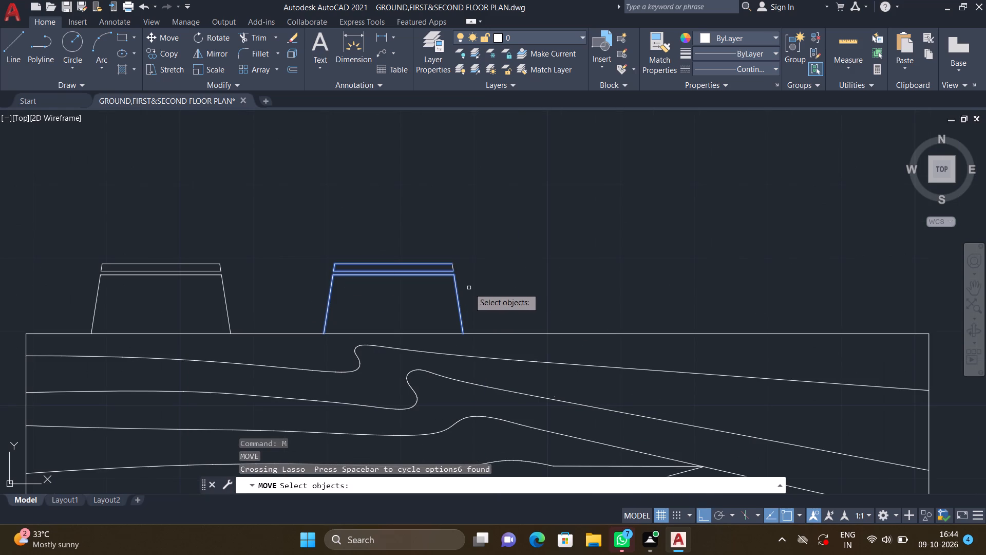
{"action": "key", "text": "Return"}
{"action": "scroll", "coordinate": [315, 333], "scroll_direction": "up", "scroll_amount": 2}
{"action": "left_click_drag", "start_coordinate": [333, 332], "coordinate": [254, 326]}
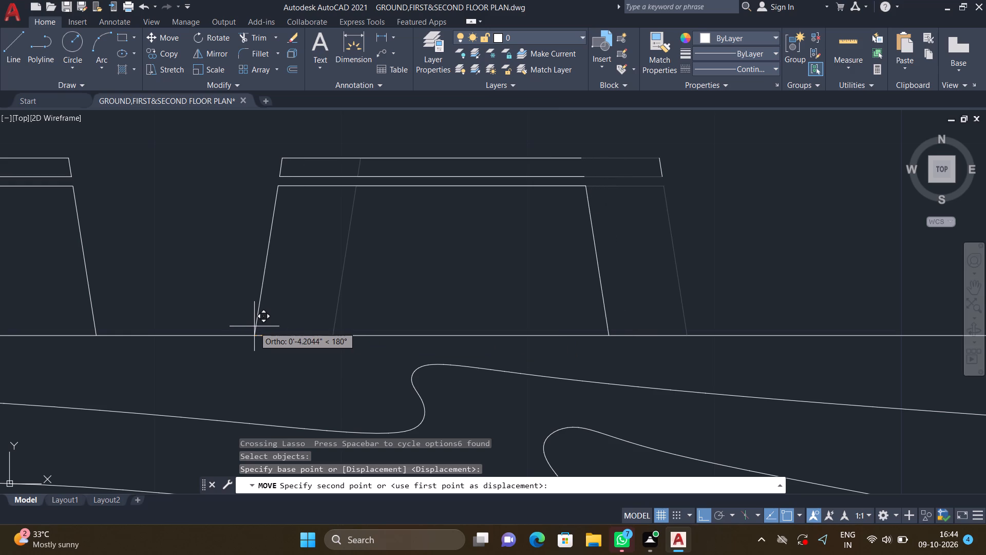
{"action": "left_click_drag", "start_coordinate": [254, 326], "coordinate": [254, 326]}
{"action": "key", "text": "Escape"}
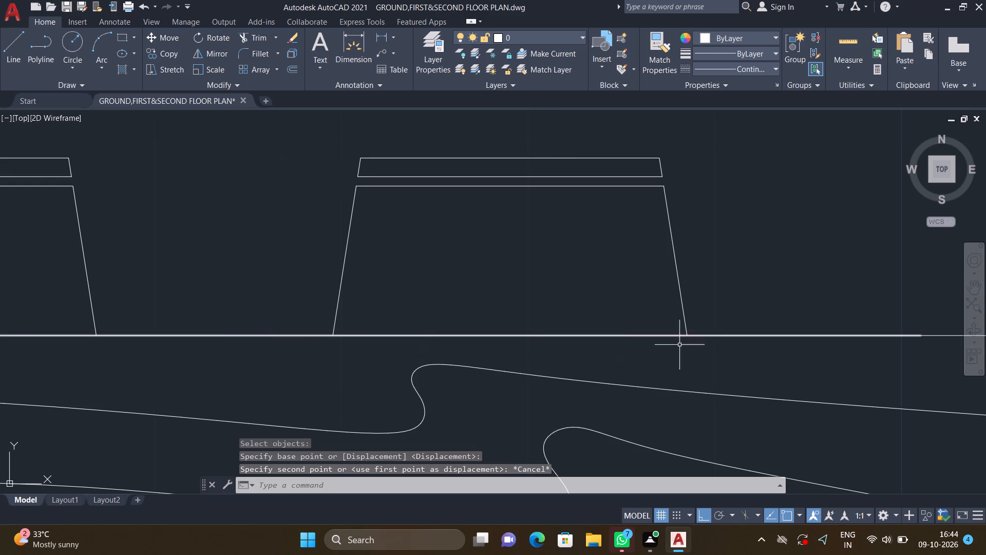
Move the second chair on the table's upper side, including the backrest's short end line, about 4" left along the edge.
{"action": "key", "text": "m"}
{"action": "key", "text": "Return"}
{"action": "left_click_drag", "start_coordinate": [704, 292], "coordinate": [679, 267]}
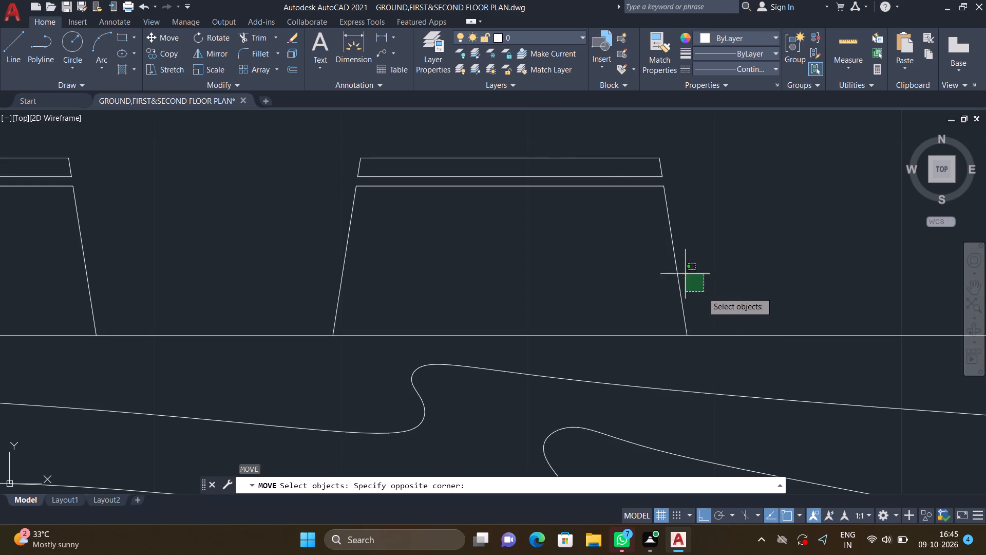
{"action": "left_click_drag", "start_coordinate": [679, 267], "coordinate": [266, 219]}
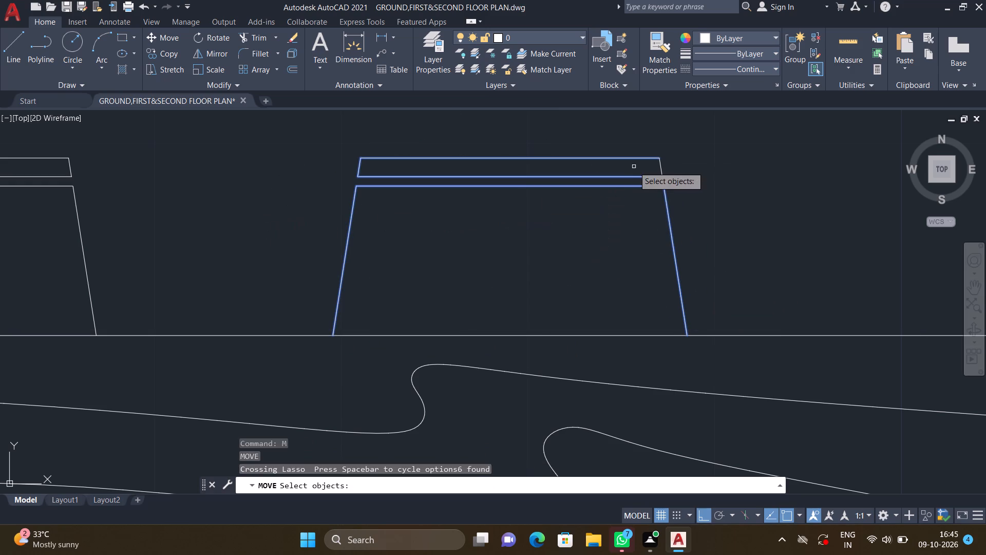
{"action": "left_click", "coordinate": [661, 167]}
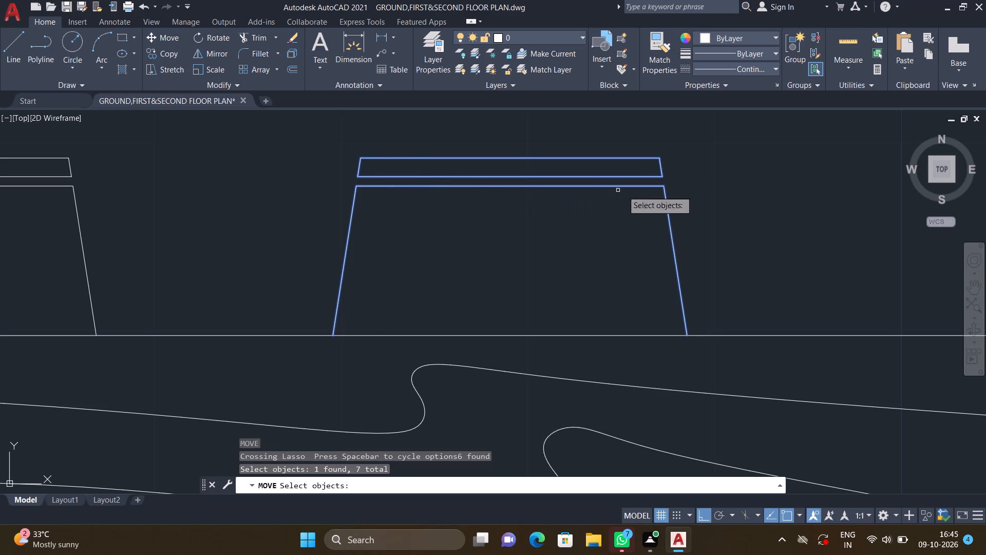
{"action": "key", "text": "Return"}
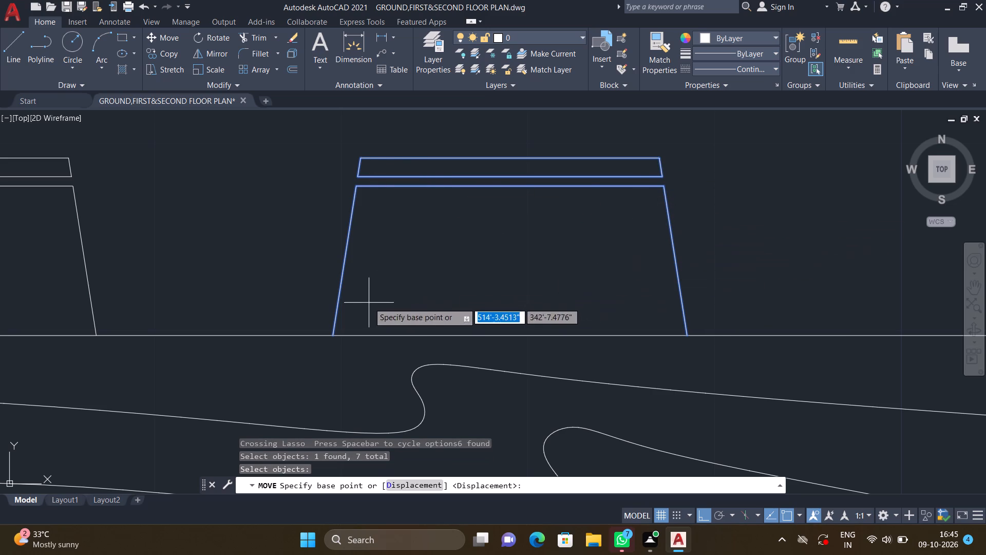
{"action": "middle_click_drag", "start_coordinate": [372, 304], "coordinate": [487, 285]}
{"action": "left_click_drag", "start_coordinate": [449, 316], "coordinate": [449, 315]}
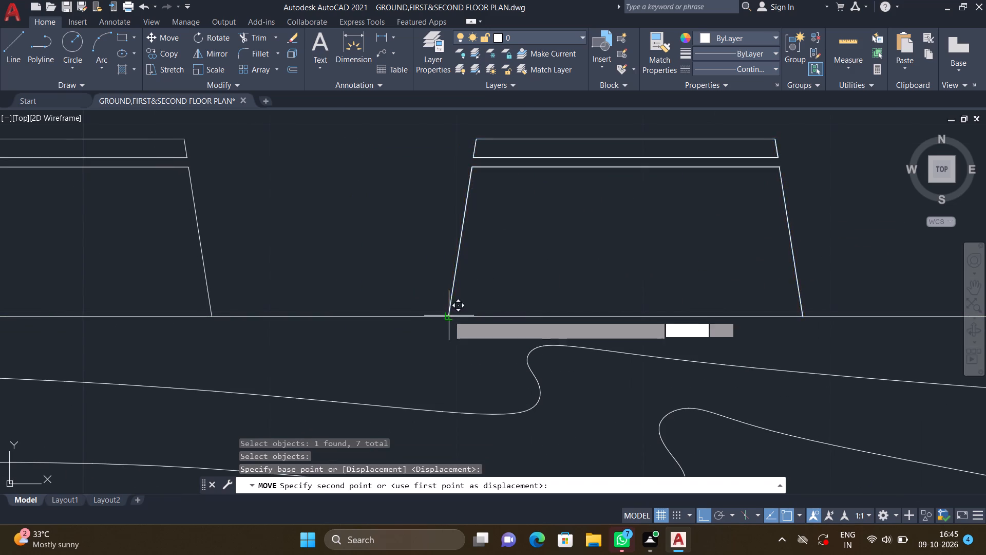
{"action": "left_click_drag", "start_coordinate": [449, 315], "coordinate": [368, 310]}
{"action": "left_click", "coordinate": [368, 310]}
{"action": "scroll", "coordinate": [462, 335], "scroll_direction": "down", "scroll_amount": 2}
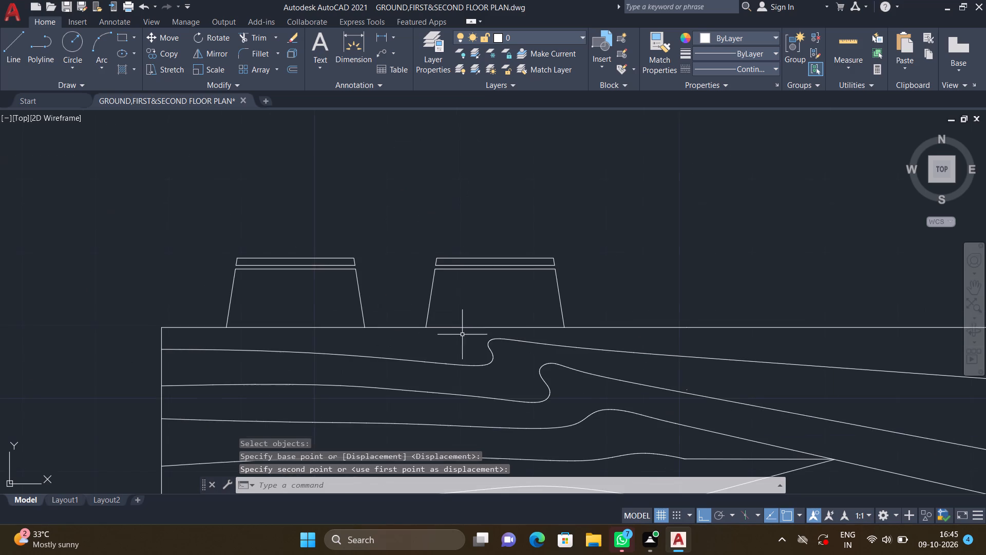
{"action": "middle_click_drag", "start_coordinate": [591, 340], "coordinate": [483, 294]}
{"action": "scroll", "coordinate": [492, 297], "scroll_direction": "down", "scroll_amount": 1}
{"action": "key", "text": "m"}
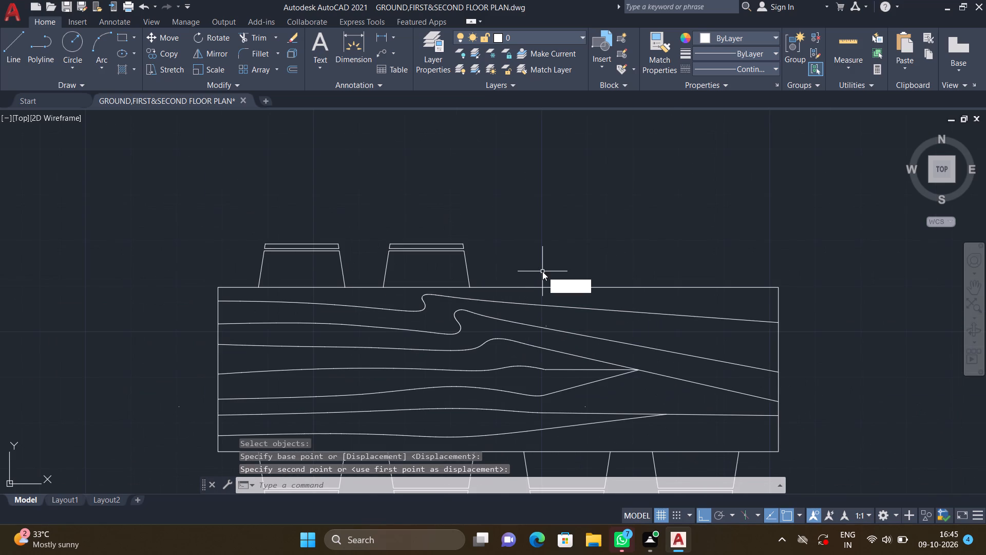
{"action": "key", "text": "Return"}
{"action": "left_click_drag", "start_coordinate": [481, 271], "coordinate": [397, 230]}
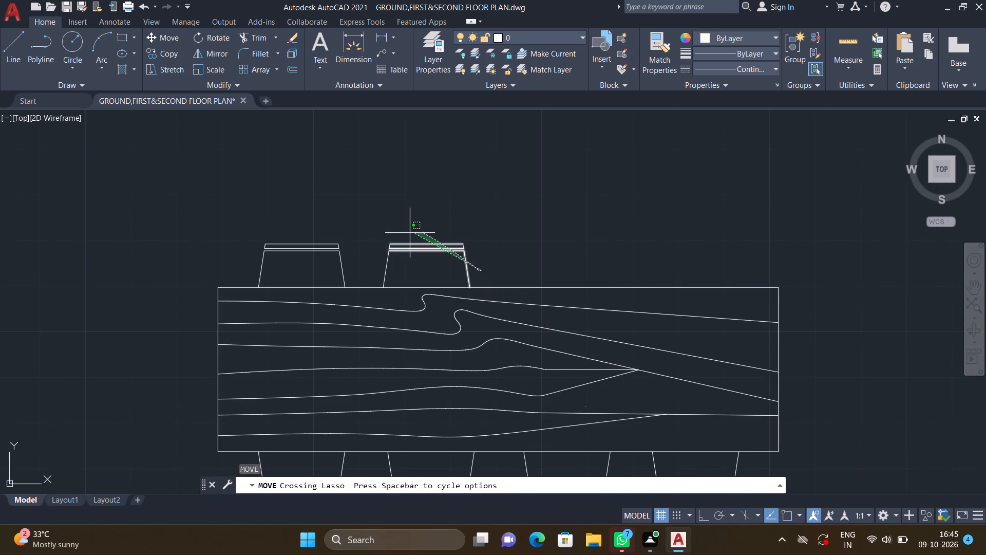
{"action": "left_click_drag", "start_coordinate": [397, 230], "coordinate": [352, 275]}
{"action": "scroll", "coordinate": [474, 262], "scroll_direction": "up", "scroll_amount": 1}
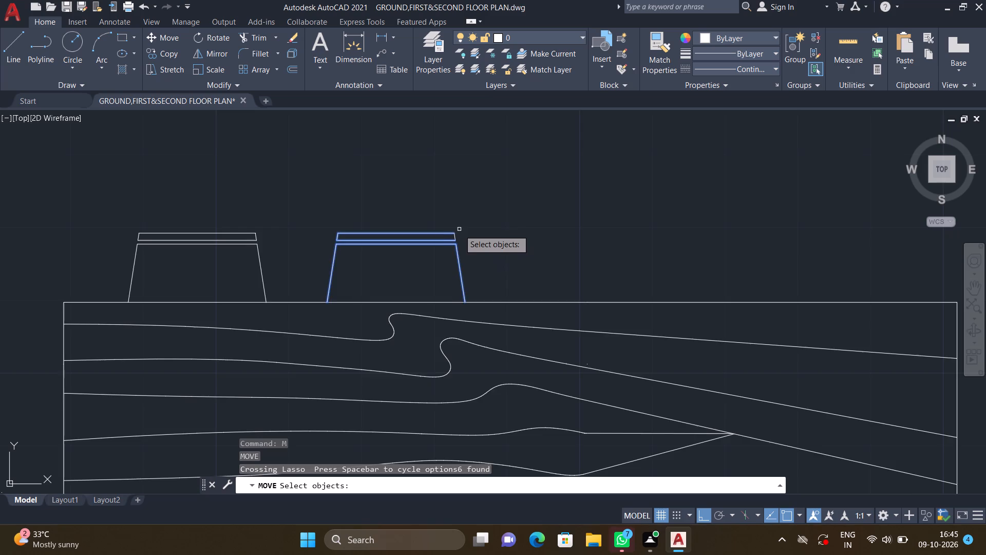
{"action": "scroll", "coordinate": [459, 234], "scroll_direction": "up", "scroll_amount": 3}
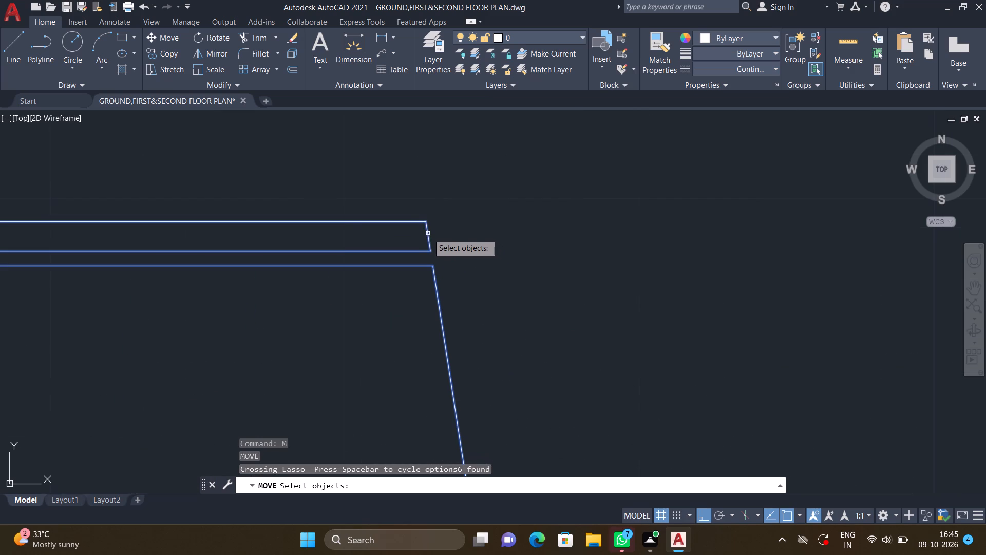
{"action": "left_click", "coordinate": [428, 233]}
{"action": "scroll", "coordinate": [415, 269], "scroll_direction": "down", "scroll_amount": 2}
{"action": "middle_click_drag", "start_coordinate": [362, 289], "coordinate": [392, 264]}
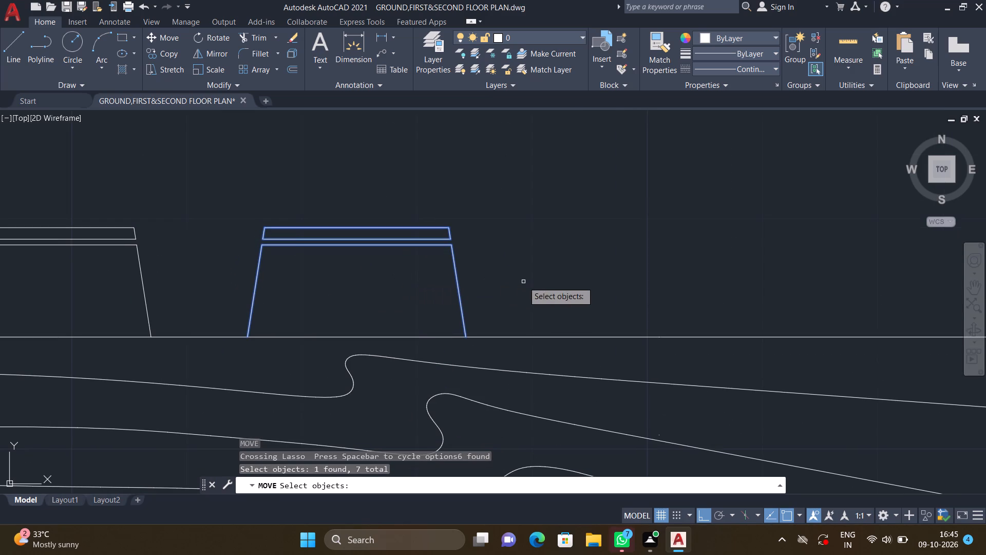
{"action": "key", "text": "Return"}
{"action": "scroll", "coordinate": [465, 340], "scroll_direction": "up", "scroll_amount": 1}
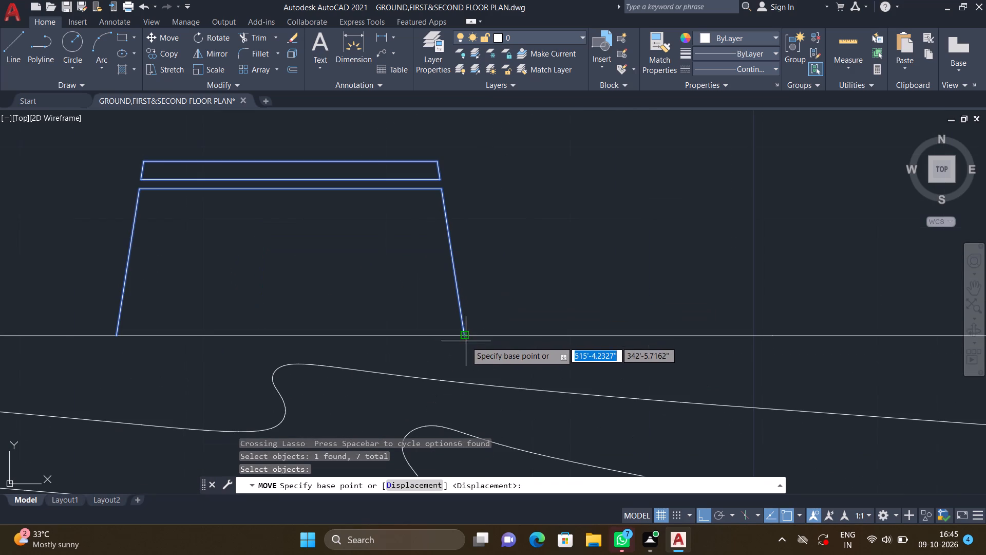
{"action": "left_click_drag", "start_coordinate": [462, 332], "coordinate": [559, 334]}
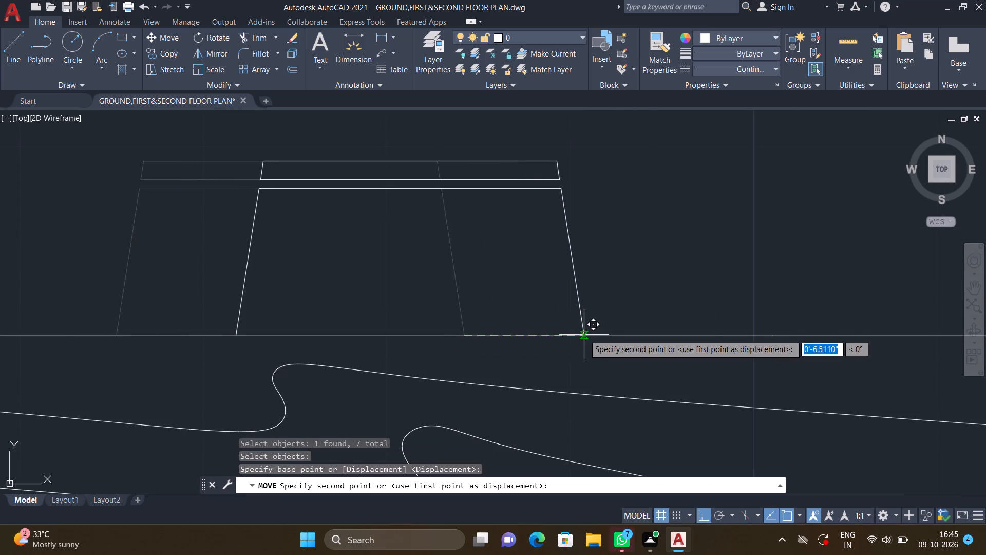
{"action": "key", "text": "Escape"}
Copy the second chair on the table's upper side, including its full backrest outline, about 2'-5" right along the table edge.
{"action": "scroll", "coordinate": [517, 287], "scroll_direction": "down", "scroll_amount": 3}
{"action": "middle_click_drag", "start_coordinate": [520, 282], "coordinate": [471, 265]}
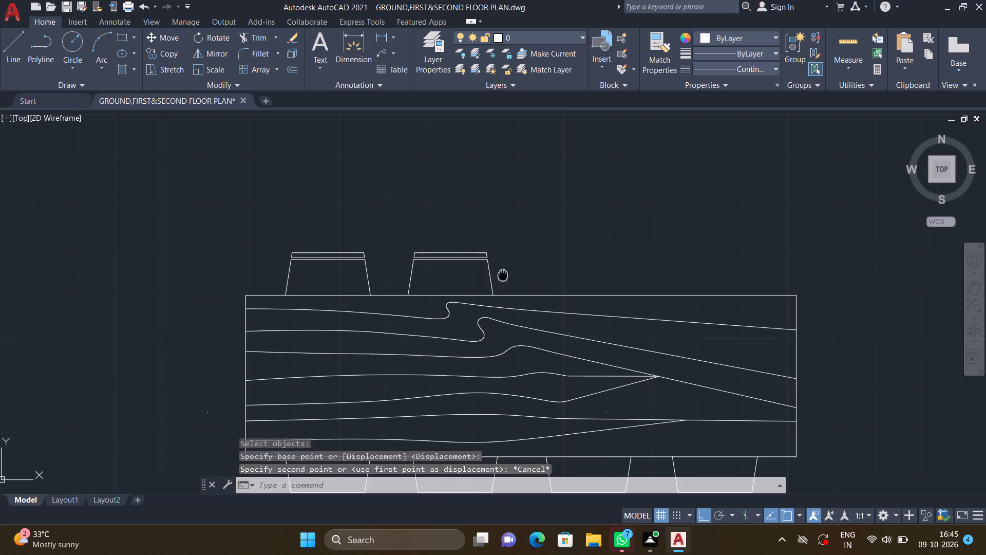
{"action": "middle_click_drag", "start_coordinate": [471, 265], "coordinate": [446, 263]}
{"action": "key", "text": "c"}
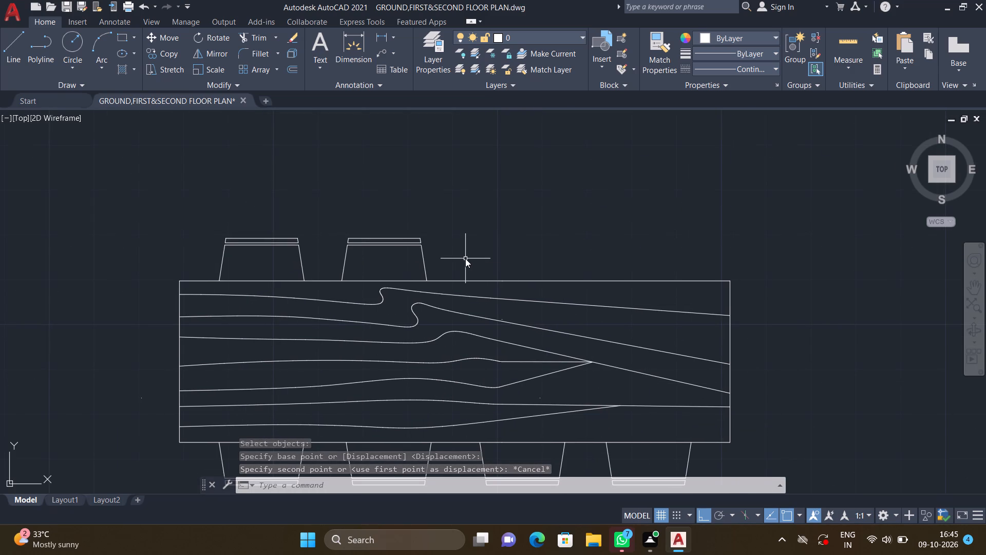
{"action": "key", "text": "o"}
{"action": "key", "text": "Return"}
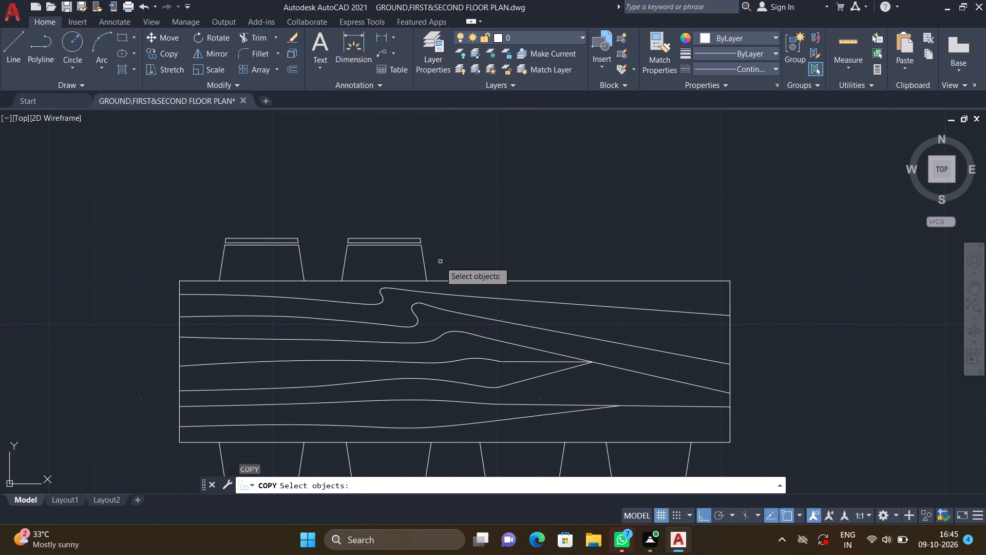
{"action": "scroll", "coordinate": [439, 261], "scroll_direction": "up", "scroll_amount": 1}
{"action": "left_click_drag", "start_coordinate": [436, 264], "coordinate": [261, 237]}
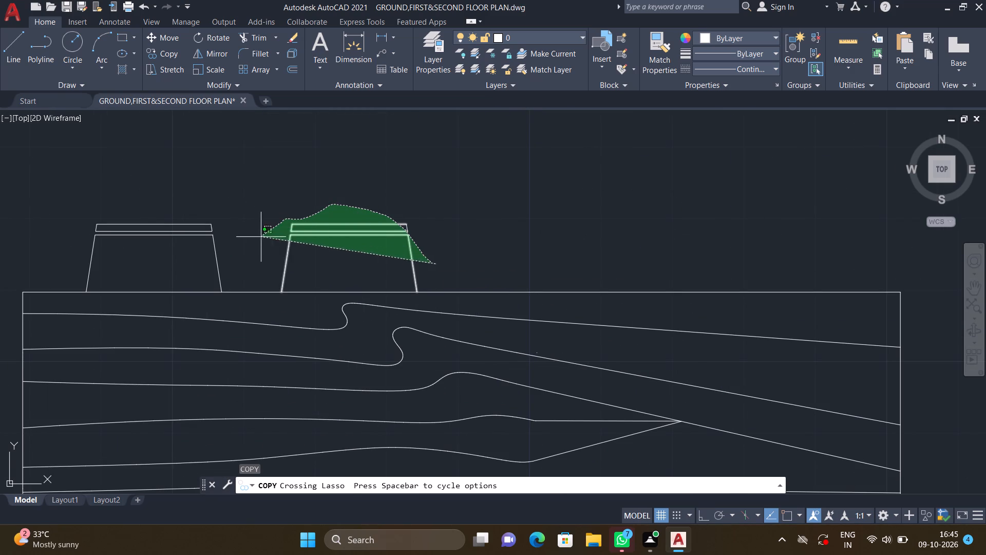
{"action": "left_click_drag", "start_coordinate": [261, 237], "coordinate": [256, 264]}
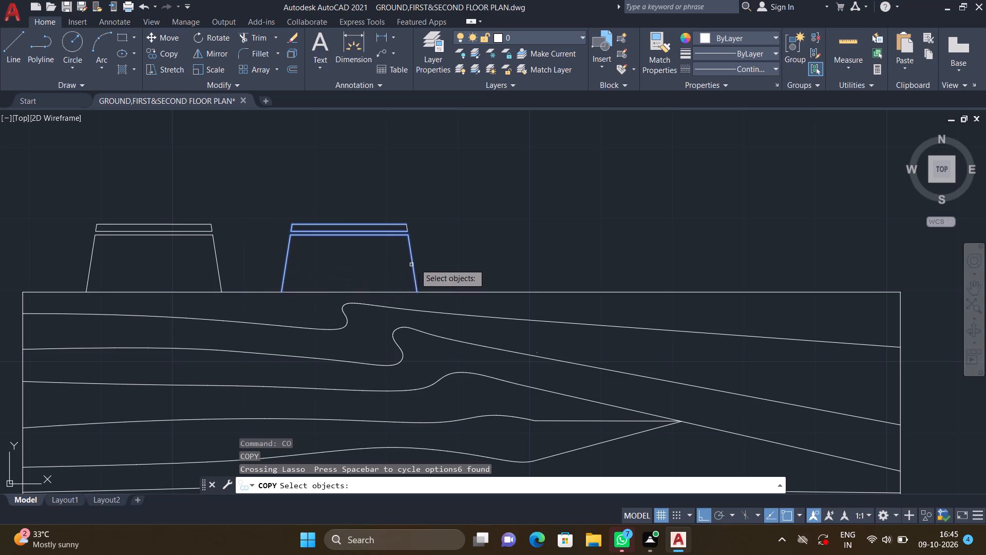
{"action": "scroll", "coordinate": [415, 263], "scroll_direction": "up", "scroll_amount": 2}
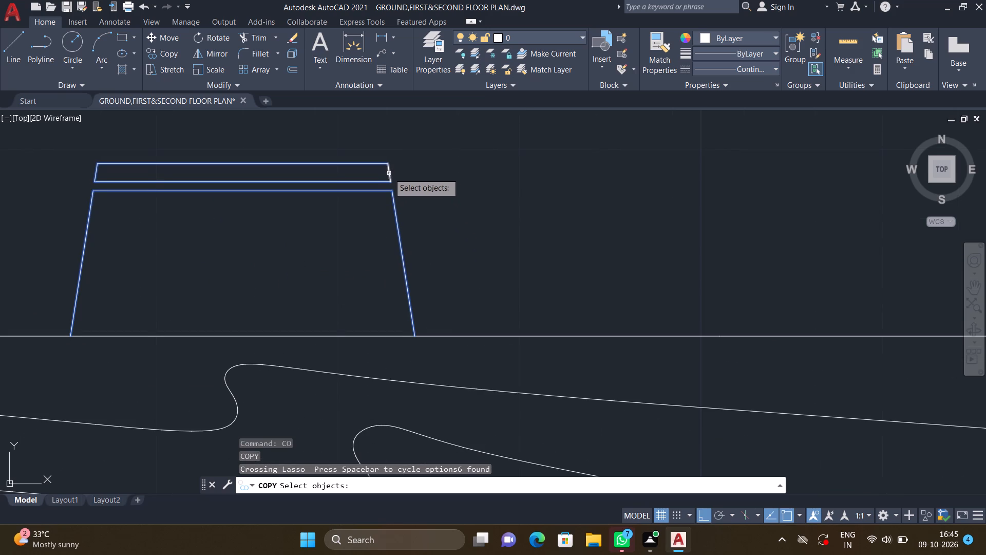
{"action": "left_click", "coordinate": [388, 173]}
{"action": "key", "text": "Return"}
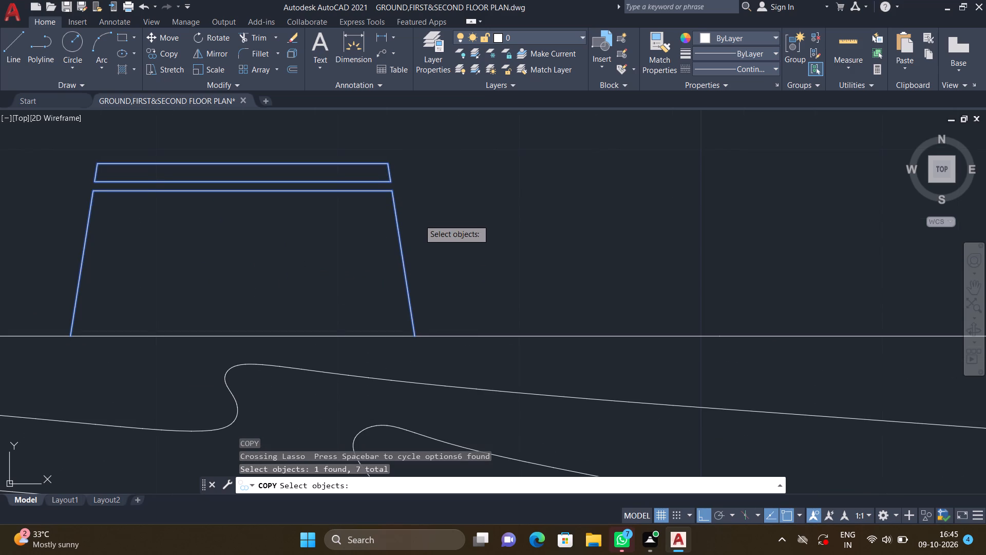
{"action": "middle_click_drag", "start_coordinate": [370, 262], "coordinate": [420, 250]}
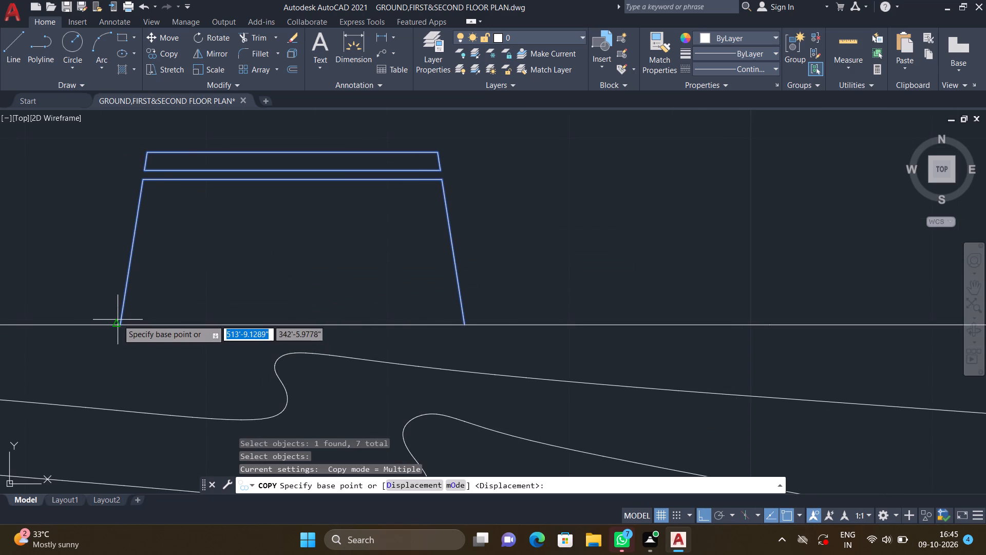
{"action": "left_click", "coordinate": [122, 325]}
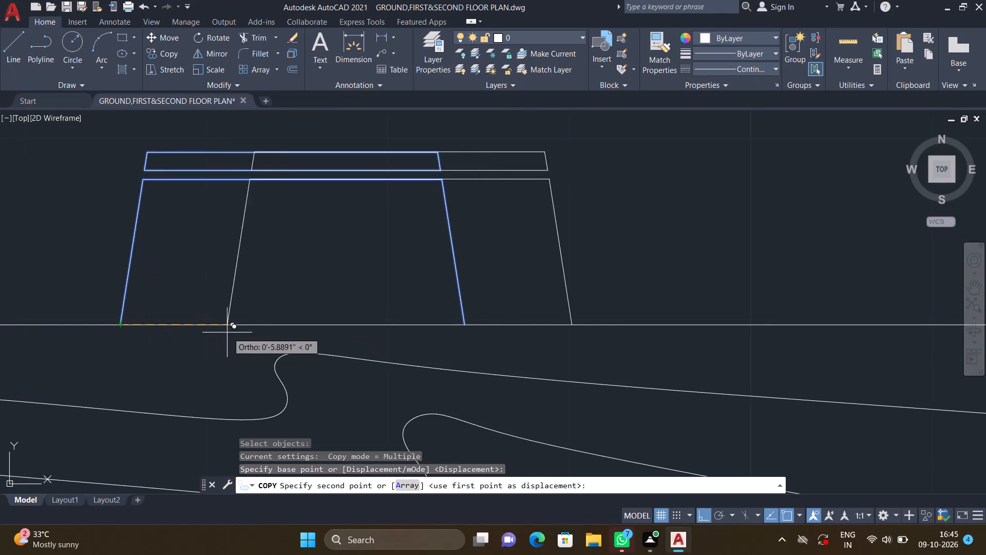
{"action": "scroll", "coordinate": [277, 334], "scroll_direction": "down", "scroll_amount": 2}
{"action": "middle_click_drag", "start_coordinate": [379, 341], "coordinate": [330, 319]}
{"action": "scroll", "coordinate": [387, 315], "scroll_direction": "up", "scroll_amount": 1}
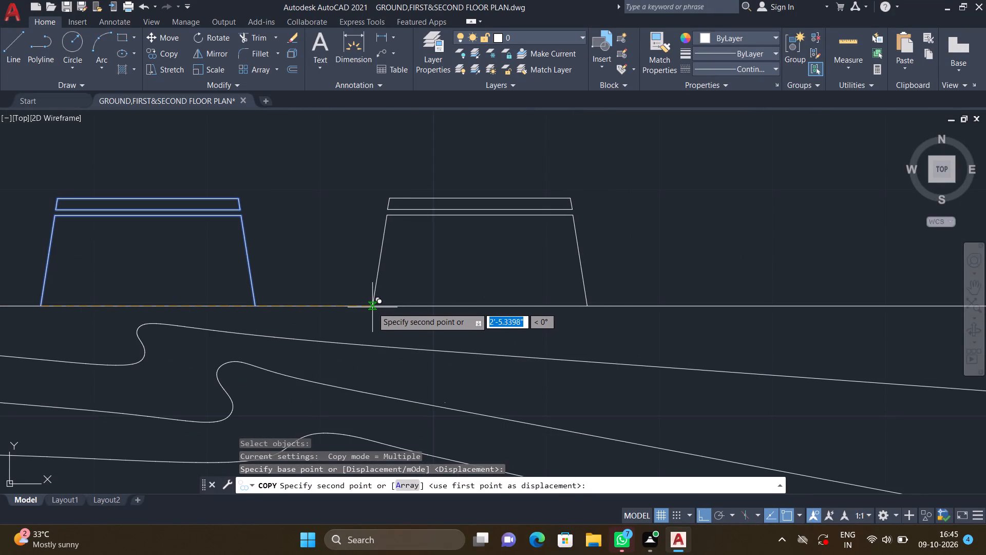
{"action": "left_click", "coordinate": [372, 307]}
Place another copy of the same chair about 4'-8.5" right of the original as the fourth chair on the upper side.
{"action": "scroll", "coordinate": [460, 313], "scroll_direction": "down", "scroll_amount": 2}
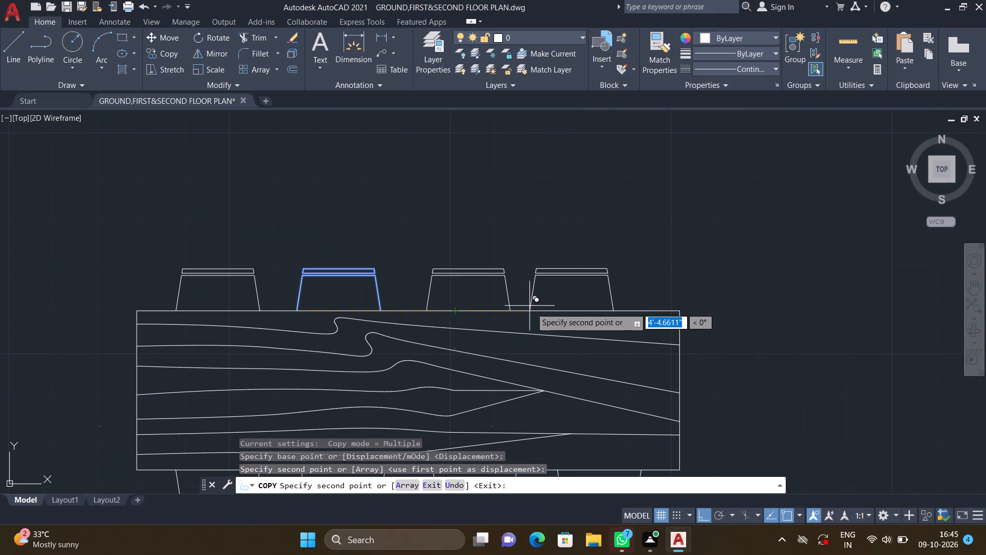
{"action": "scroll", "coordinate": [540, 311], "scroll_direction": "up", "scroll_amount": 2}
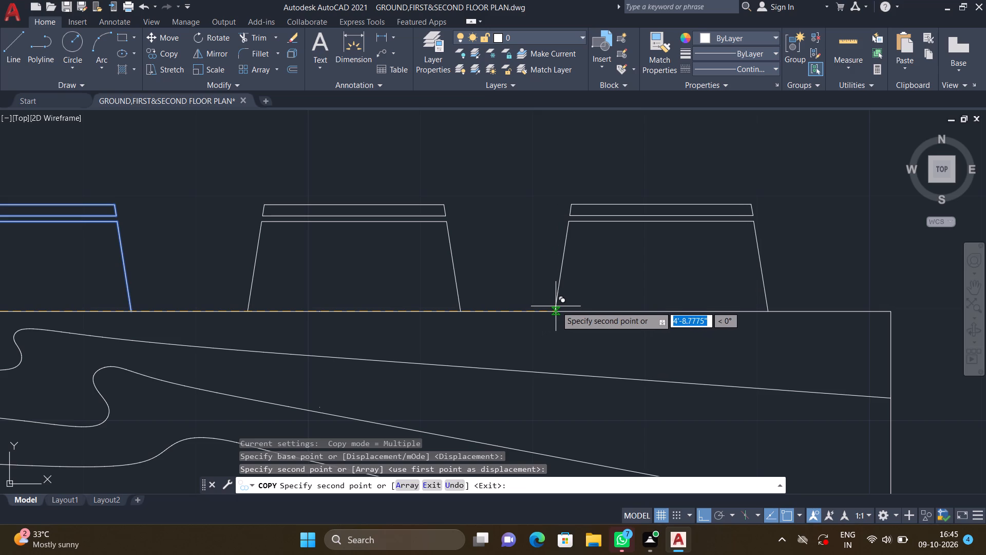
{"action": "left_click", "coordinate": [553, 306]}
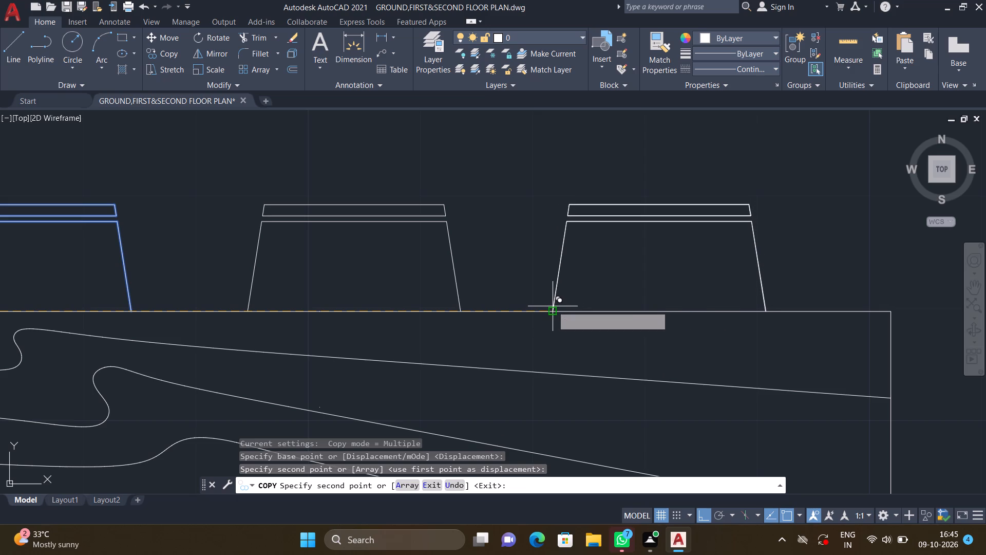
{"action": "key", "text": "Return"}
Copy the whole dining table with its eight chairs, with ortho off, into the middle of the dashed area beside the kitchen.
{"action": "scroll", "coordinate": [527, 338], "scroll_direction": "down", "scroll_amount": 4}
{"action": "middle_click_drag", "start_coordinate": [499, 346], "coordinate": [497, 286]}
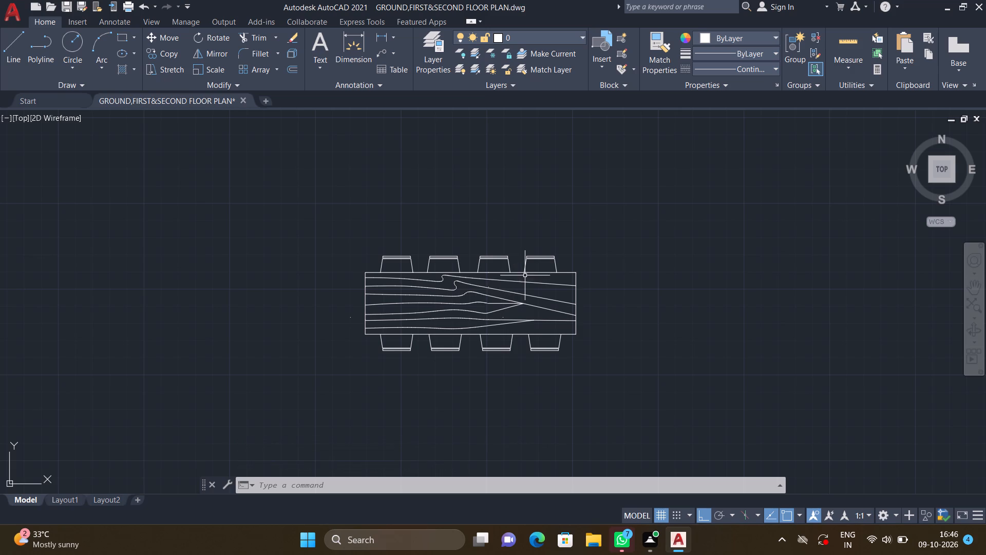
{"action": "scroll", "coordinate": [529, 274], "scroll_direction": "up", "scroll_amount": 1}
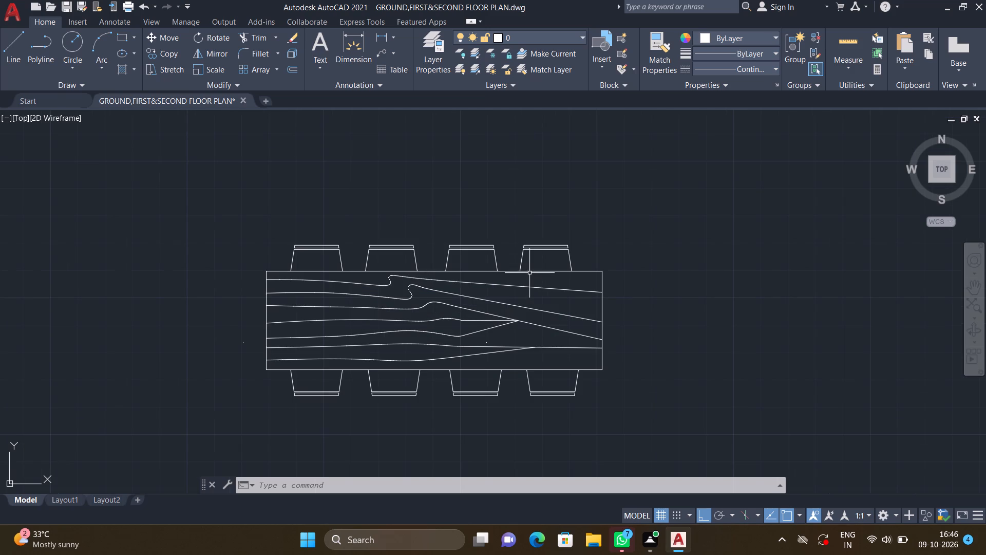
{"action": "scroll", "coordinate": [590, 412], "scroll_direction": "up", "scroll_amount": 2}
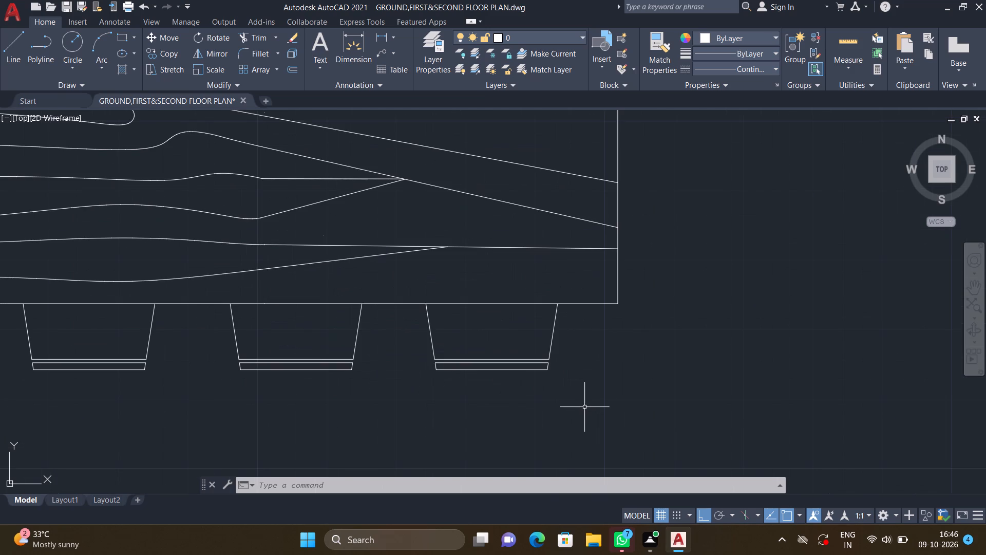
{"action": "scroll", "coordinate": [315, 304], "scroll_direction": "down", "scroll_amount": 2}
{"action": "middle_click_drag", "start_coordinate": [452, 367], "coordinate": [494, 398]}
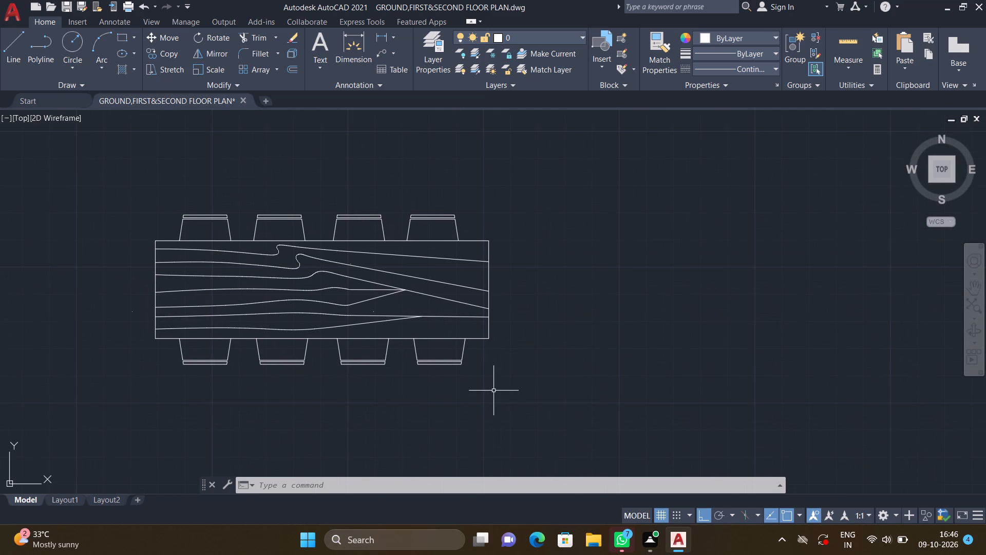
{"action": "key", "text": "c"}
{"action": "key", "text": "o"}
{"action": "key", "text": "Return"}
{"action": "left_click_drag", "start_coordinate": [985, 414], "coordinate": [965, 362]}
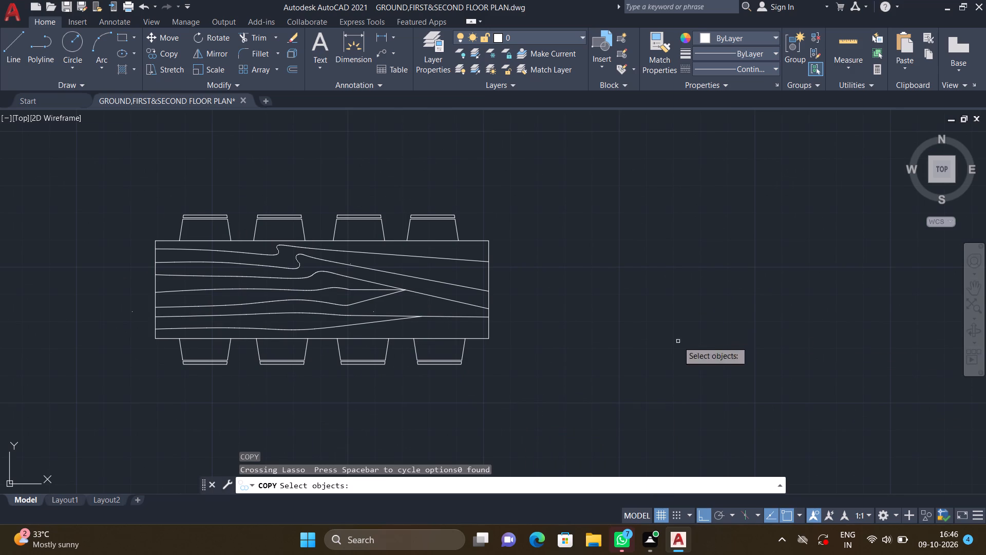
{"action": "scroll", "coordinate": [677, 342], "scroll_direction": "down", "scroll_amount": 1}
{"action": "left_click_drag", "start_coordinate": [612, 387], "coordinate": [328, 233]}
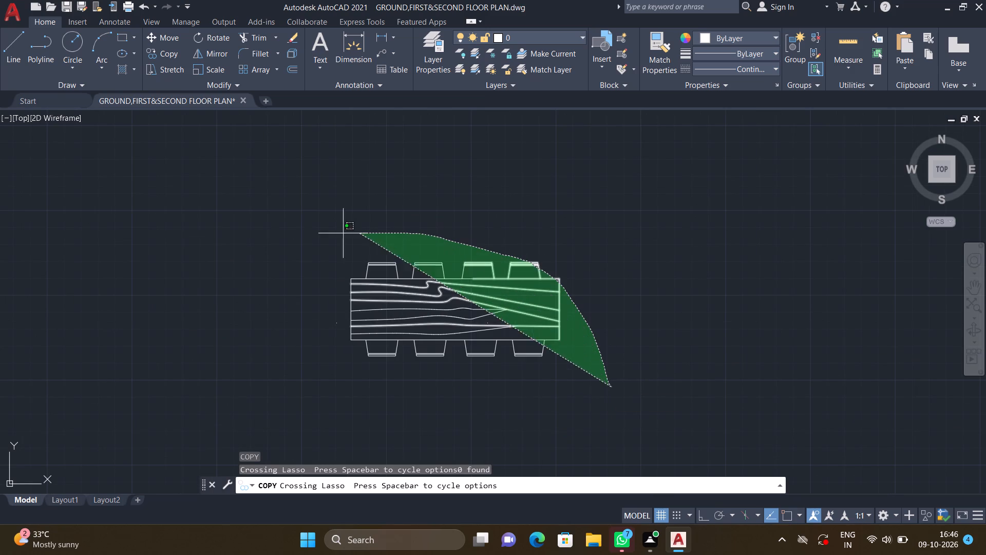
{"action": "left_click_drag", "start_coordinate": [328, 233], "coordinate": [466, 442]}
{"action": "scroll", "coordinate": [597, 358], "scroll_direction": "up", "scroll_amount": 2}
{"action": "scroll", "coordinate": [509, 363], "scroll_direction": "down", "scroll_amount": 2}
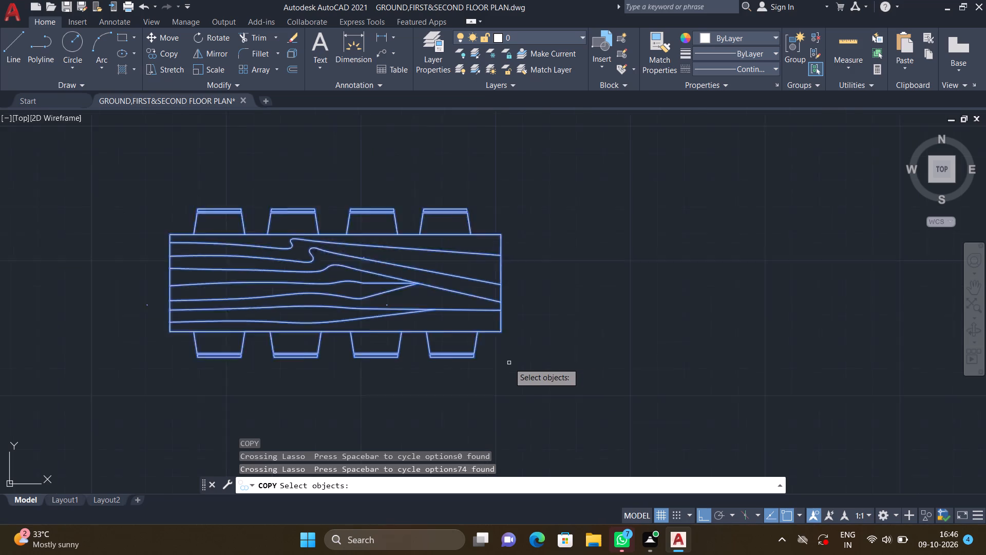
{"action": "key", "text": "Return"}
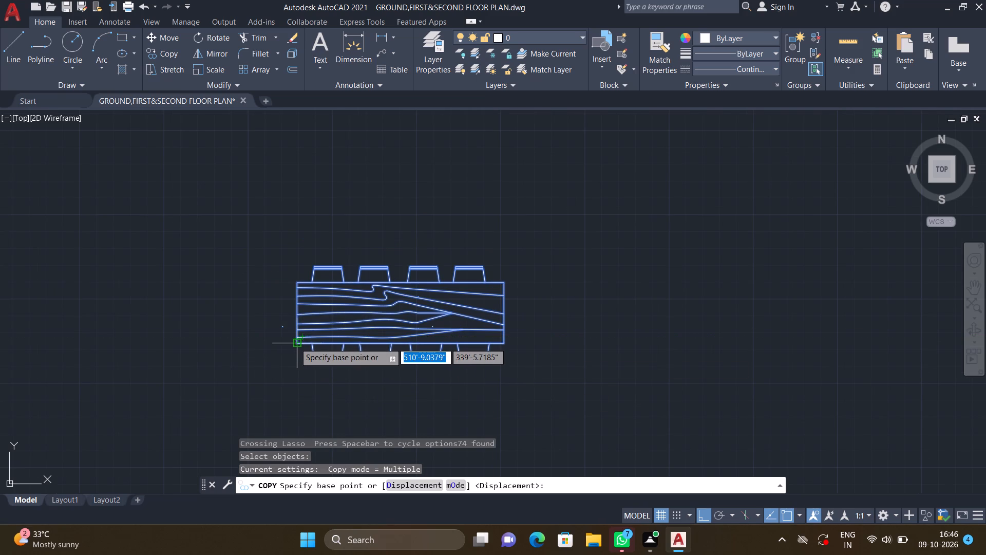
{"action": "key", "text": "F8"}
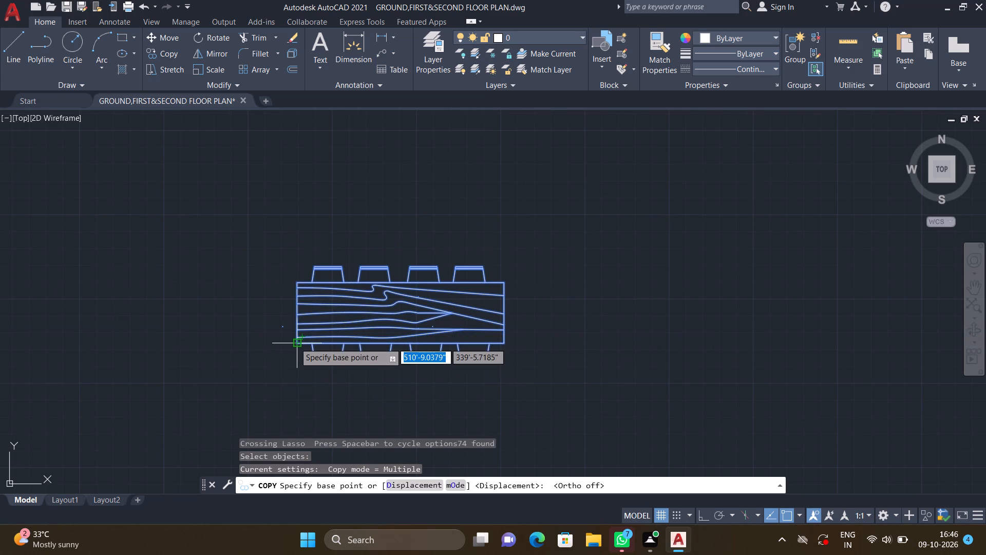
{"action": "left_click", "coordinate": [295, 342]}
{"action": "scroll", "coordinate": [554, 376], "scroll_direction": "down", "scroll_amount": 2}
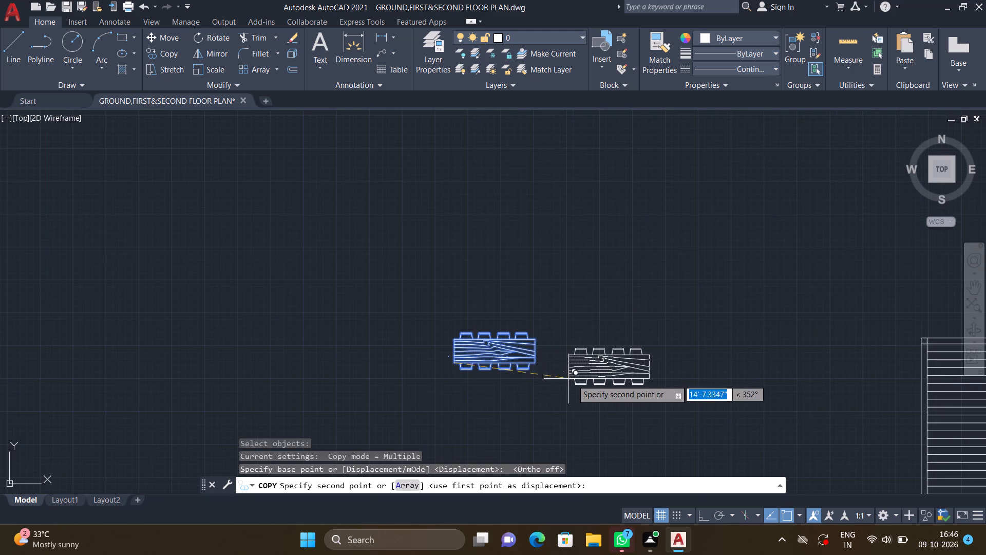
{"action": "scroll", "coordinate": [602, 391], "scroll_direction": "down", "scroll_amount": 2}
{"action": "middle_click_drag", "start_coordinate": [616, 394], "coordinate": [501, 280]}
{"action": "scroll", "coordinate": [514, 320], "scroll_direction": "down", "scroll_amount": 1}
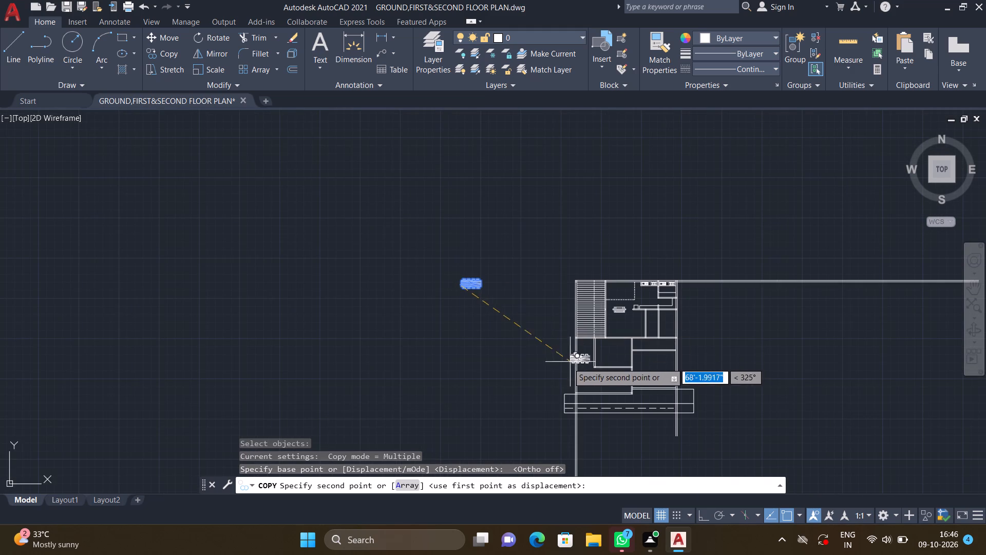
{"action": "middle_click_drag", "start_coordinate": [543, 339], "coordinate": [461, 282]}
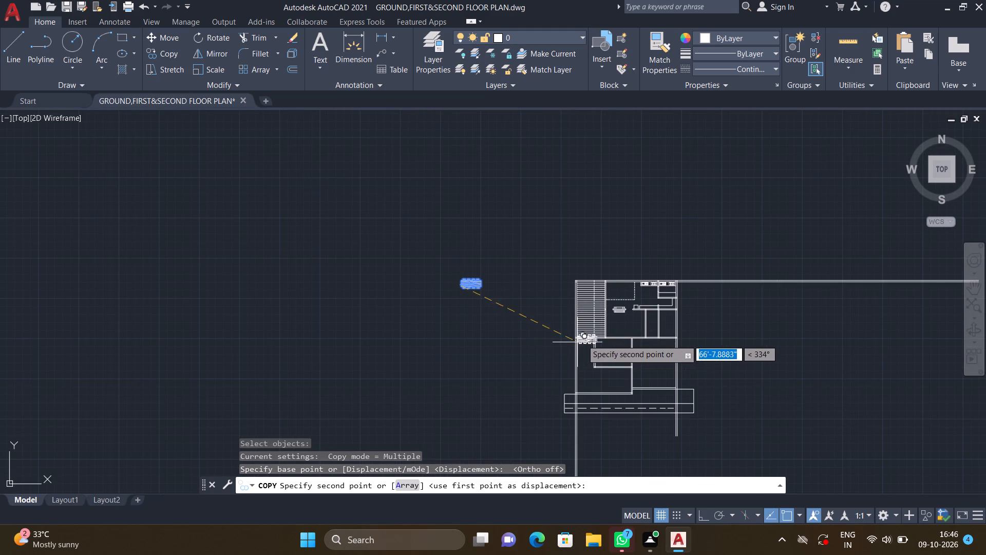
{"action": "middle_click_drag", "start_coordinate": [604, 320], "coordinate": [431, 327]}
{"action": "scroll", "coordinate": [433, 308], "scroll_direction": "up", "scroll_amount": 2}
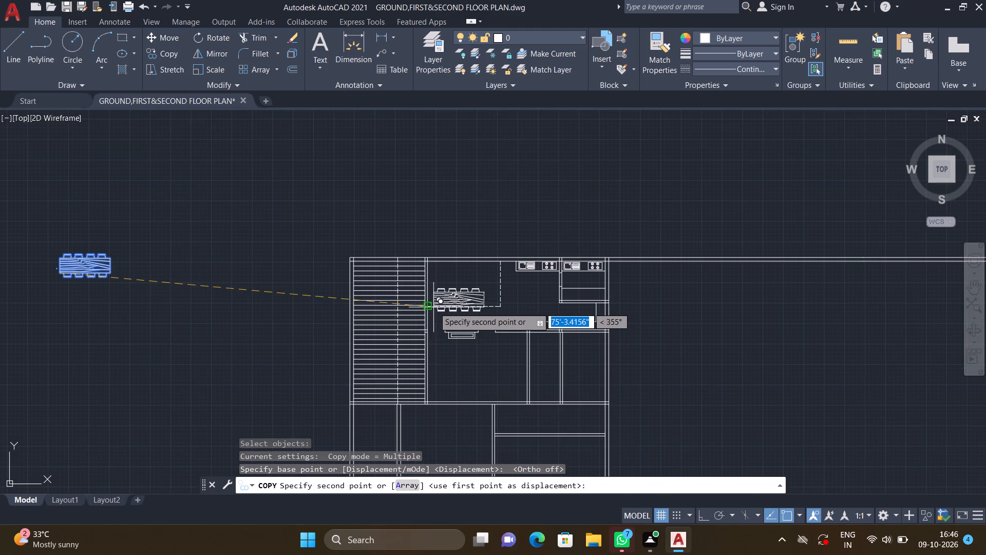
{"action": "scroll", "coordinate": [431, 290], "scroll_direction": "up", "scroll_amount": 2}
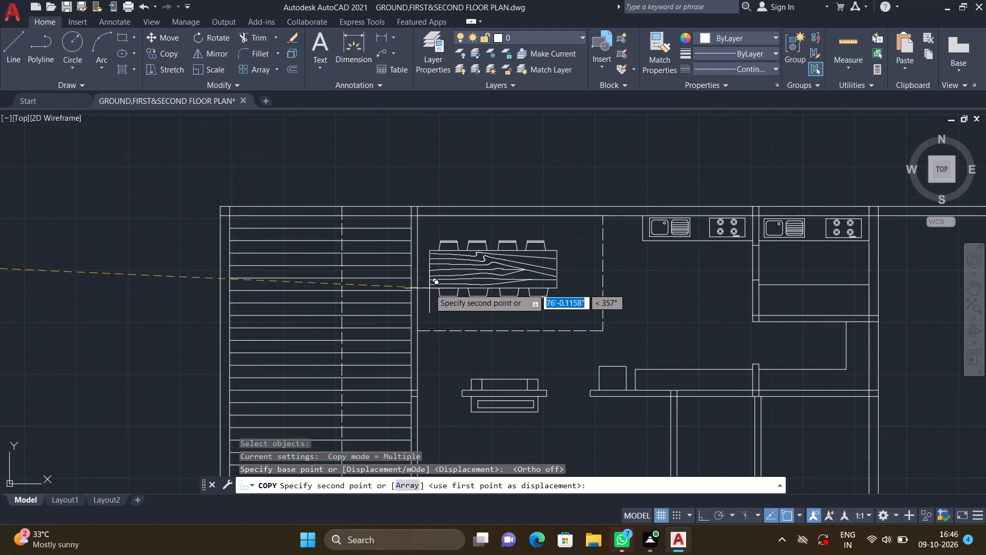
{"action": "scroll", "coordinate": [439, 289], "scroll_direction": "up", "scroll_amount": 1}
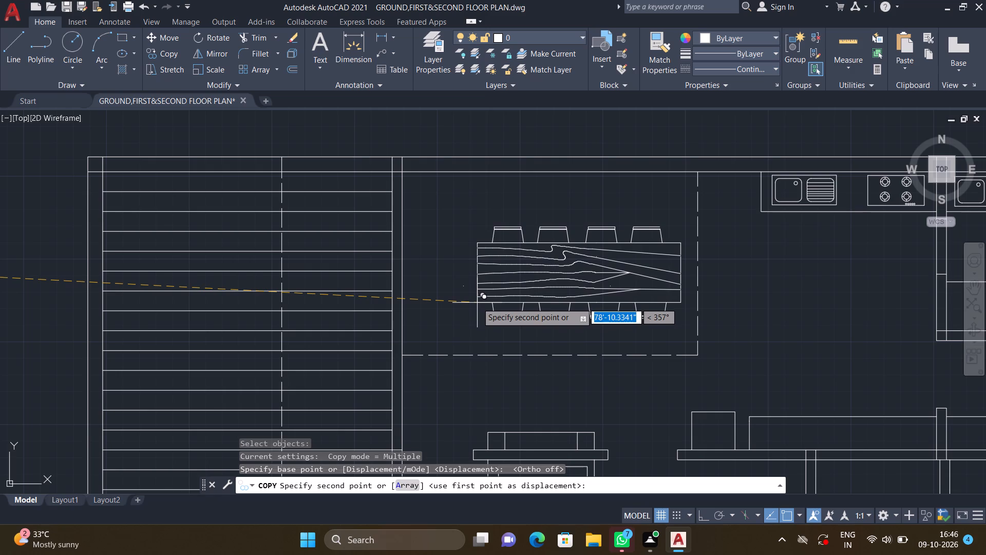
{"action": "left_click", "coordinate": [477, 303]}
{"action": "key", "text": "Return"}
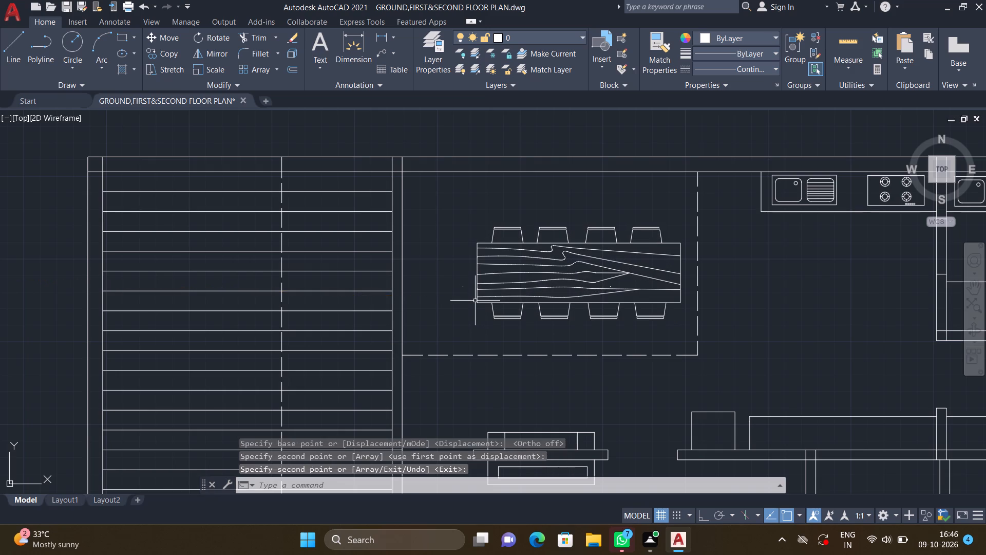
Draw the missing short end line of the backrest on the placed table's fourth upper-side chair, joining its two long lines.
{"action": "scroll", "coordinate": [517, 274], "scroll_direction": "up", "scroll_amount": 2}
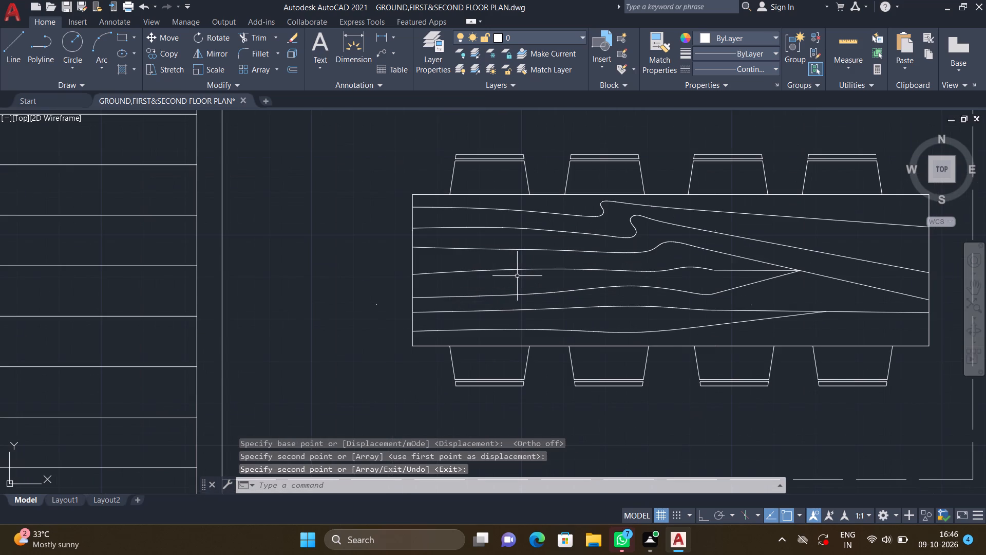
{"action": "scroll", "coordinate": [514, 281], "scroll_direction": "down", "scroll_amount": 2}
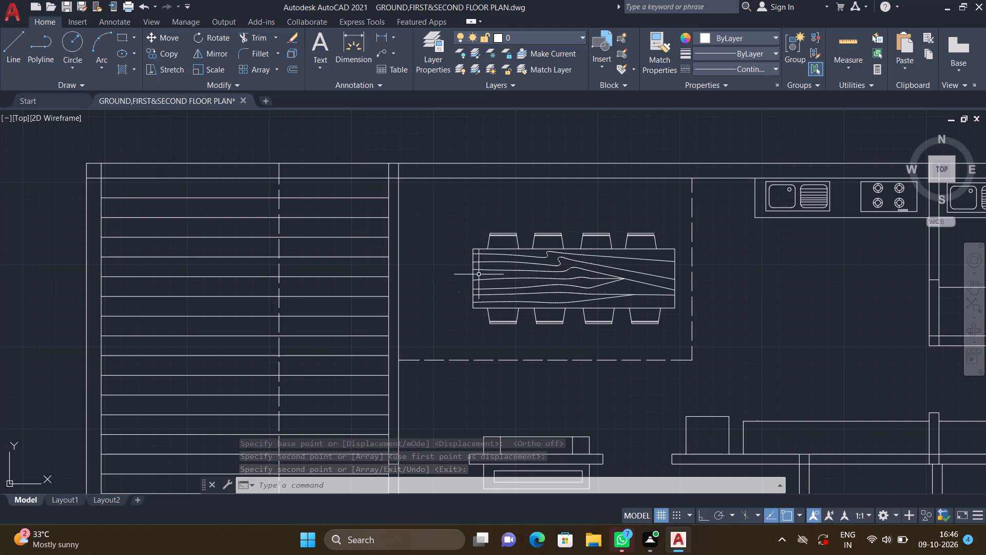
{"action": "scroll", "coordinate": [669, 232], "scroll_direction": "up", "scroll_amount": 3}
{"action": "scroll", "coordinate": [600, 236], "scroll_direction": "up", "scroll_amount": 2}
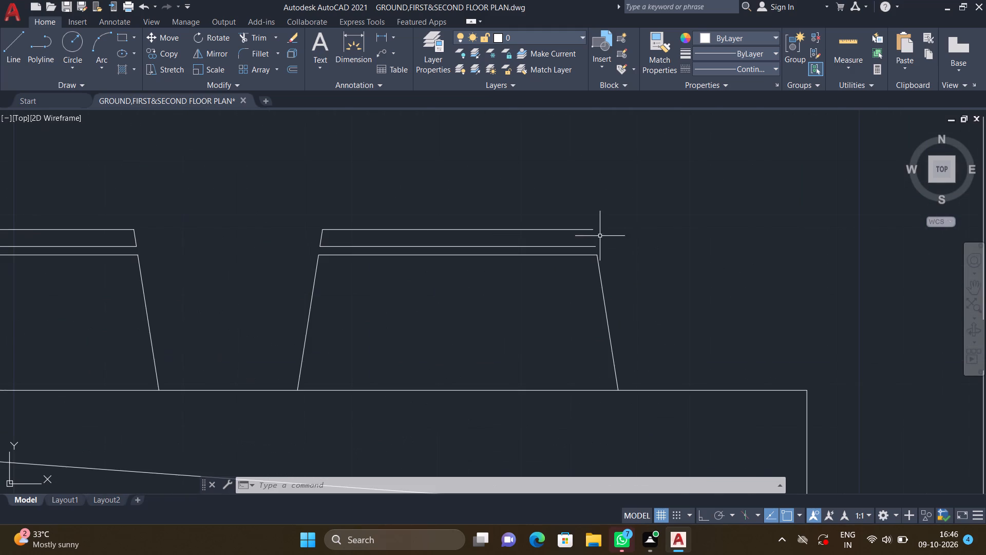
{"action": "key", "text": "l"}
{"action": "key", "text": "Return"}
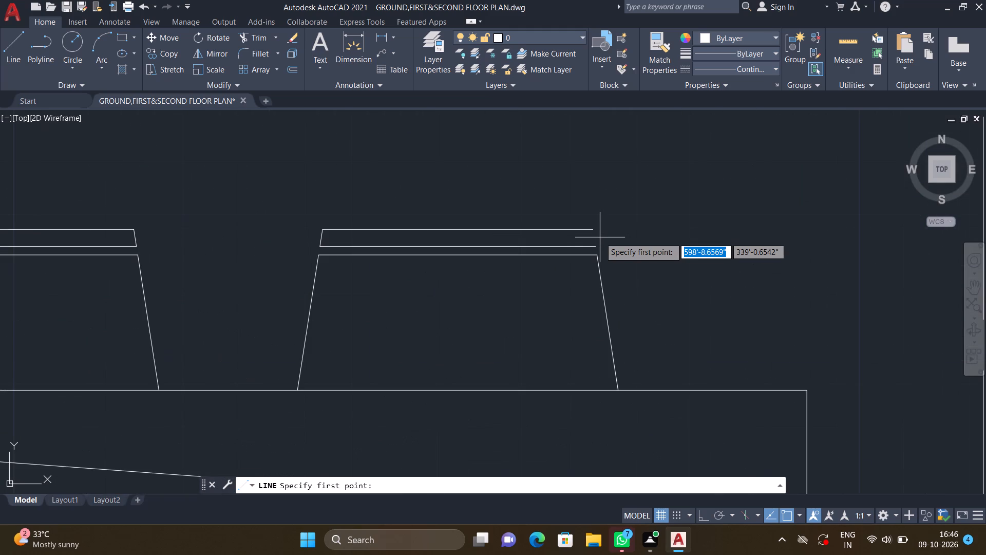
{"action": "scroll", "coordinate": [596, 235], "scroll_direction": "up", "scroll_amount": 2}
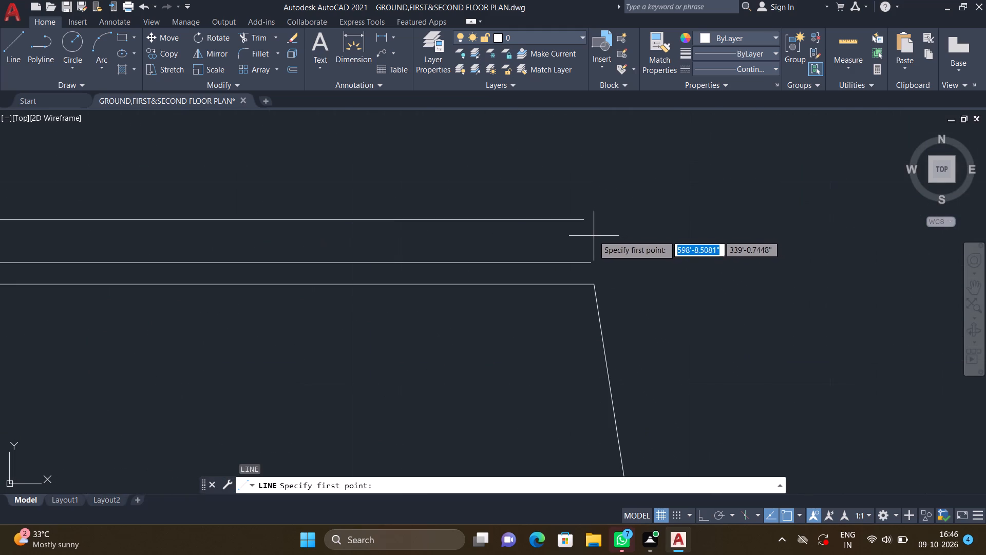
{"action": "left_click", "coordinate": [584, 218]}
{"action": "scroll", "coordinate": [589, 251], "scroll_direction": "up", "scroll_amount": 2}
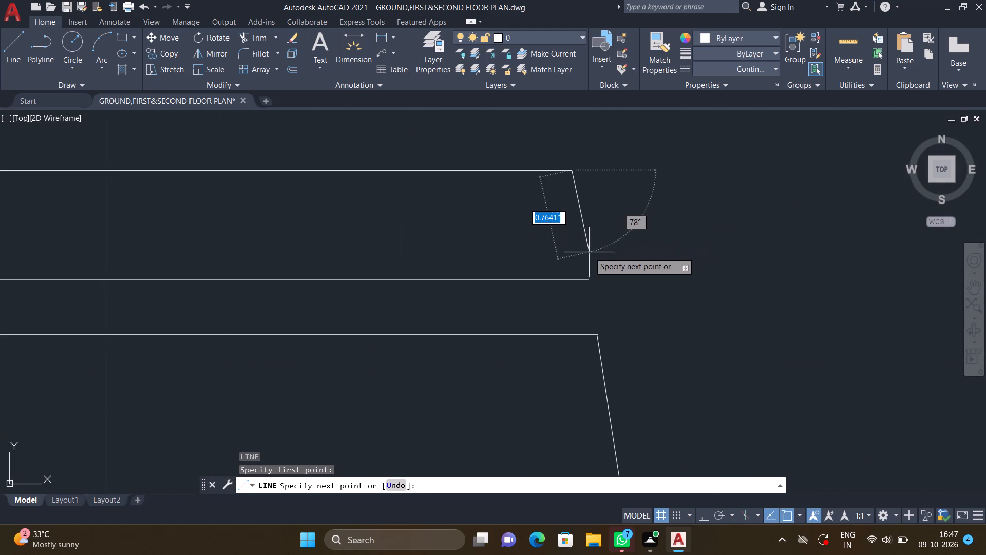
{"action": "left_click", "coordinate": [591, 278]}
{"action": "key", "text": "Return"}
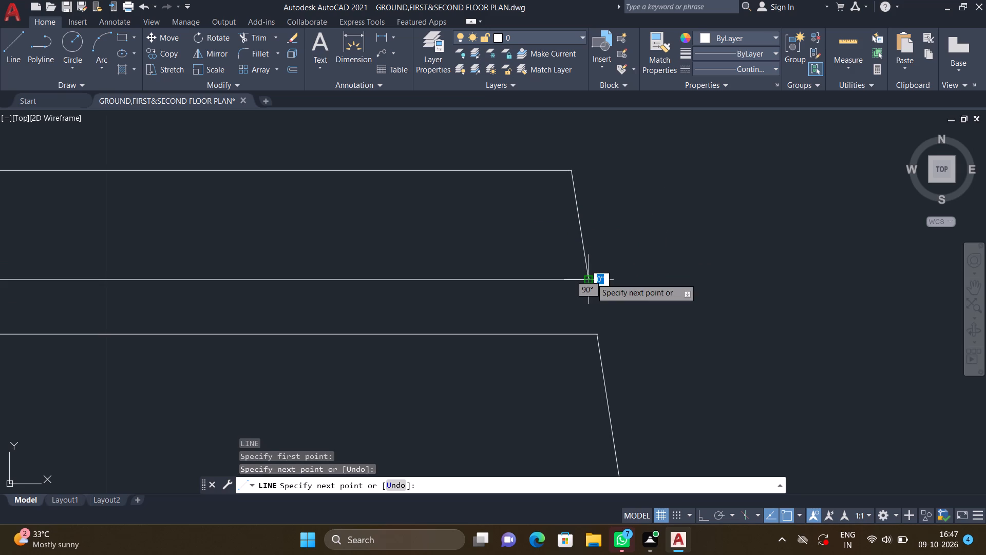
Examine the chairs along both sides of the placed dining table for missing backrest lines.
{"action": "scroll", "coordinate": [523, 283], "scroll_direction": "down", "scroll_amount": 2}
{"action": "scroll", "coordinate": [404, 291], "scroll_direction": "down", "scroll_amount": 2}
{"action": "middle_click_drag", "start_coordinate": [332, 324], "coordinate": [451, 282]}
{"action": "scroll", "coordinate": [347, 315], "scroll_direction": "down", "scroll_amount": 3}
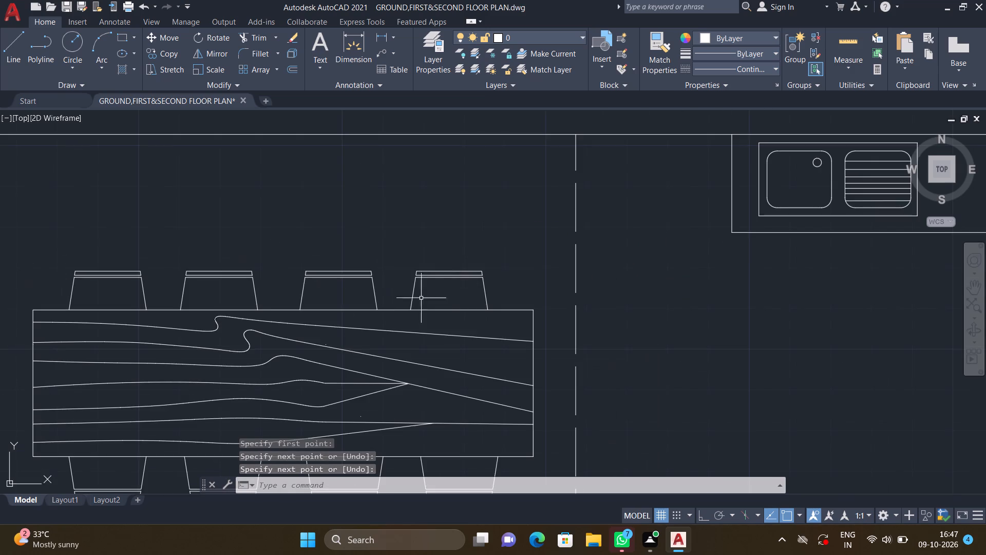
{"action": "middle_click_drag", "start_coordinate": [346, 303], "coordinate": [405, 284]}
{"action": "scroll", "coordinate": [346, 303], "scroll_direction": "down", "scroll_amount": 1}
{"action": "scroll", "coordinate": [269, 262], "scroll_direction": "up", "scroll_amount": 2}
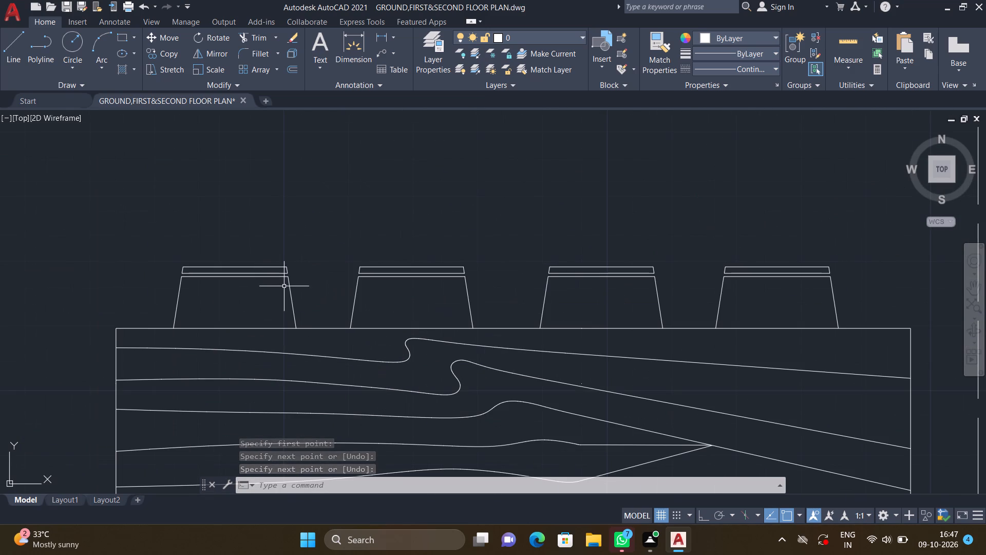
{"action": "scroll", "coordinate": [325, 287], "scroll_direction": "down", "scroll_amount": 2}
{"action": "middle_click_drag", "start_coordinate": [334, 287], "coordinate": [314, 230]}
{"action": "scroll", "coordinate": [305, 353], "scroll_direction": "up", "scroll_amount": 1}
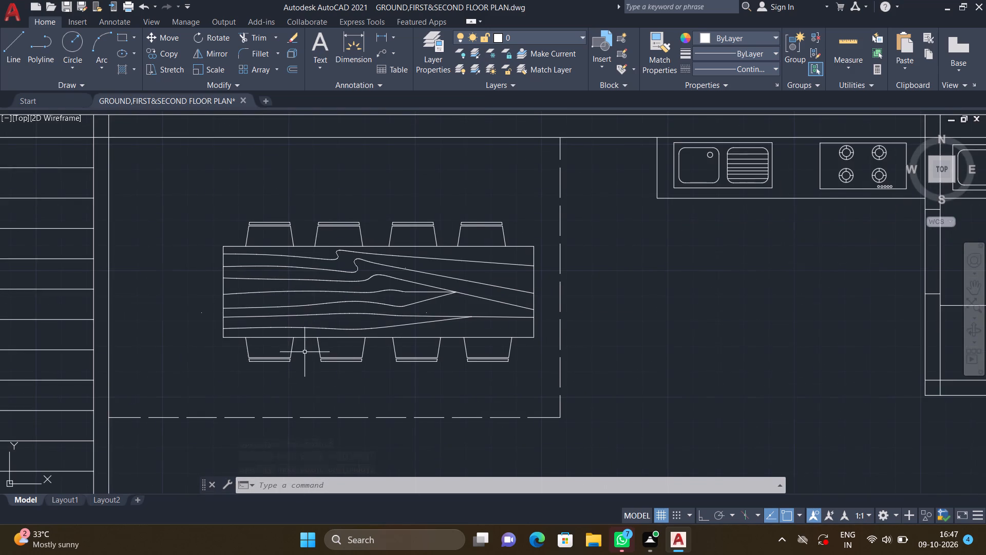
{"action": "scroll", "coordinate": [305, 353], "scroll_direction": "up", "scroll_amount": 1}
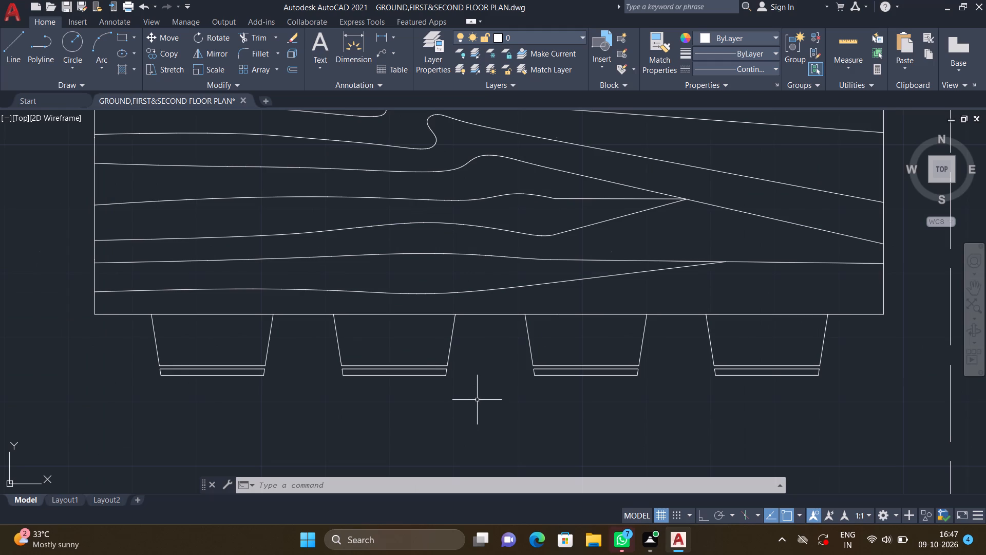
{"action": "scroll", "coordinate": [472, 397], "scroll_direction": "down", "scroll_amount": 3}
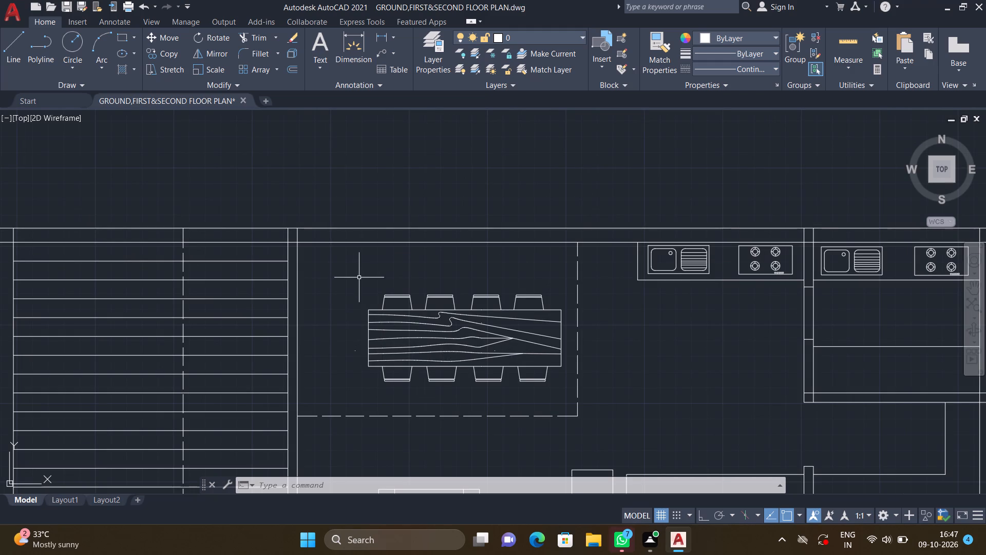
Set the current linetype to ACAD_ISO02W100 and draw a diagonal line from the dashed dining area's upper-left corner to its lower-right corner.
{"action": "left_click", "coordinate": [737, 69]}
{"action": "left_click", "coordinate": [742, 112]}
{"action": "middle_click_drag", "start_coordinate": [507, 246], "coordinate": [514, 203]}
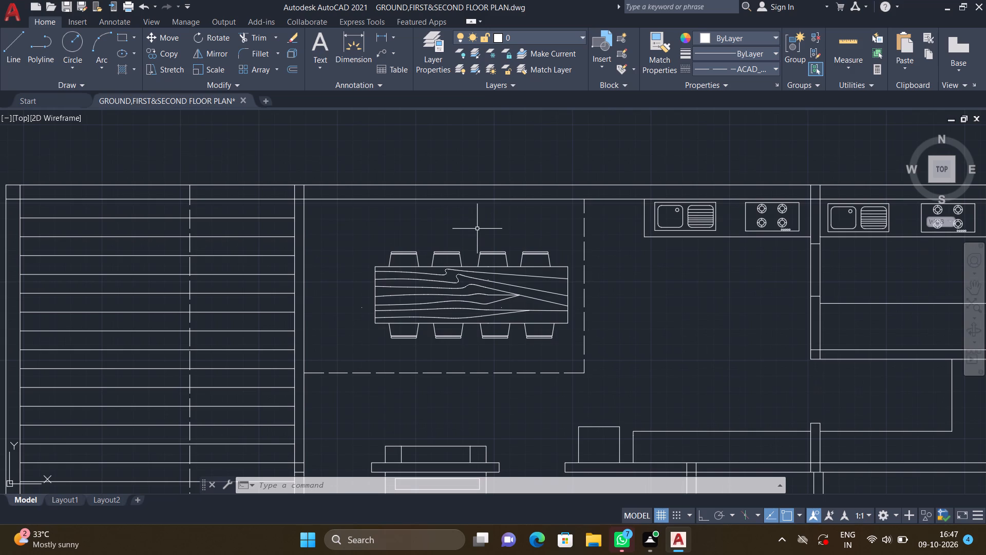
{"action": "key", "text": "l"}
{"action": "key", "text": "Return"}
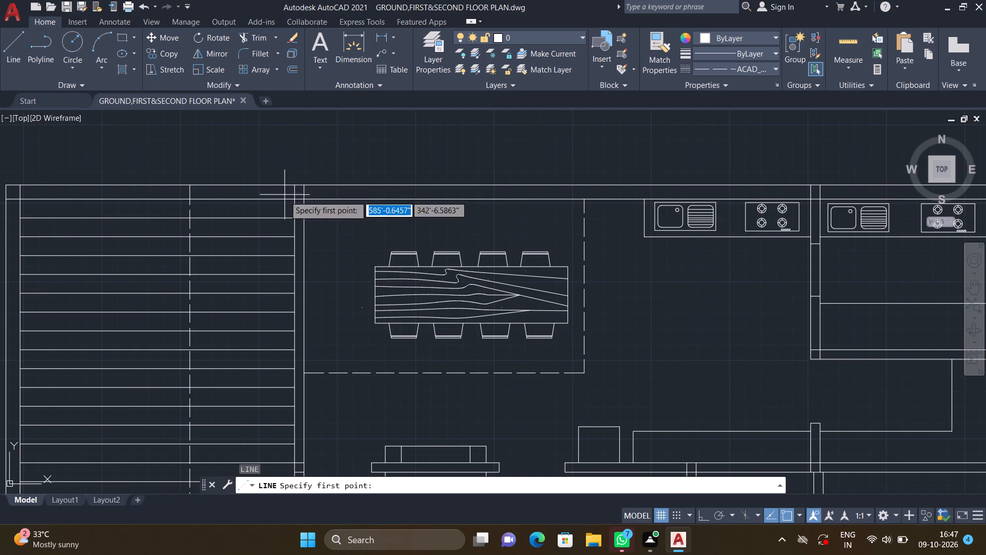
{"action": "scroll", "coordinate": [314, 215], "scroll_direction": "up", "scroll_amount": 1}
{"action": "left_click", "coordinate": [295, 188]}
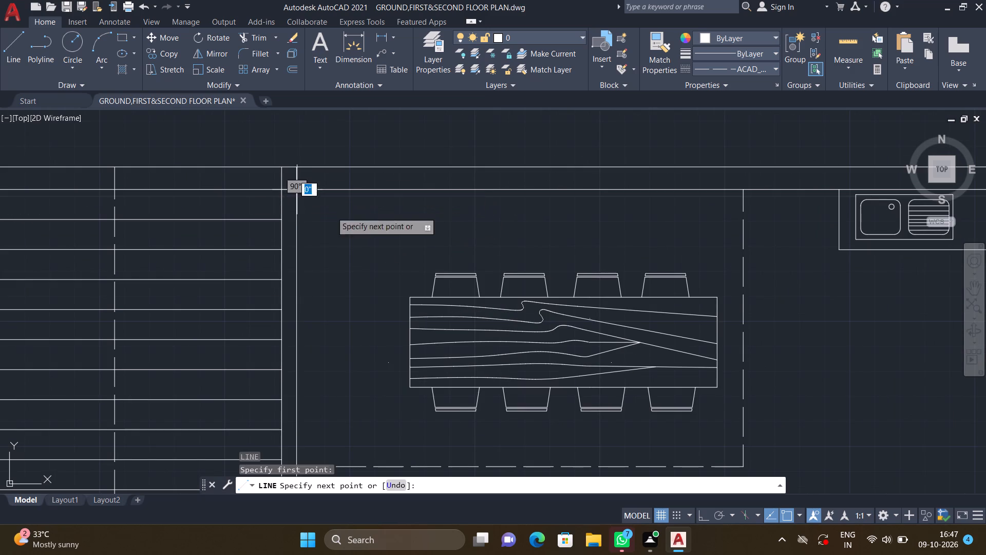
{"action": "scroll", "coordinate": [410, 269], "scroll_direction": "down", "scroll_amount": 1}
{"action": "middle_click_drag", "start_coordinate": [467, 309], "coordinate": [442, 272]}
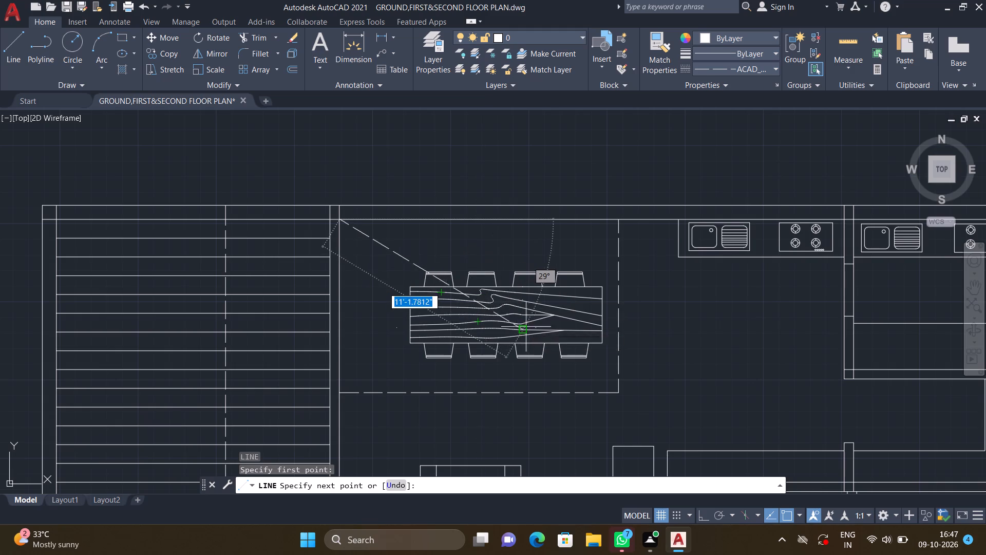
{"action": "middle_click_drag", "start_coordinate": [555, 357], "coordinate": [501, 290]}
{"action": "scroll", "coordinate": [551, 319], "scroll_direction": "up", "scroll_amount": 2}
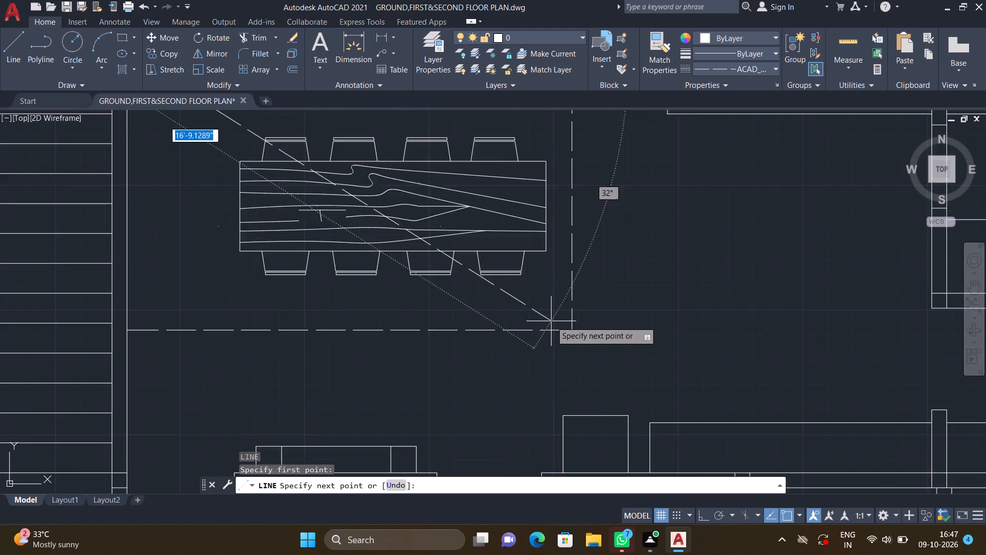
{"action": "left_click", "coordinate": [584, 336]}
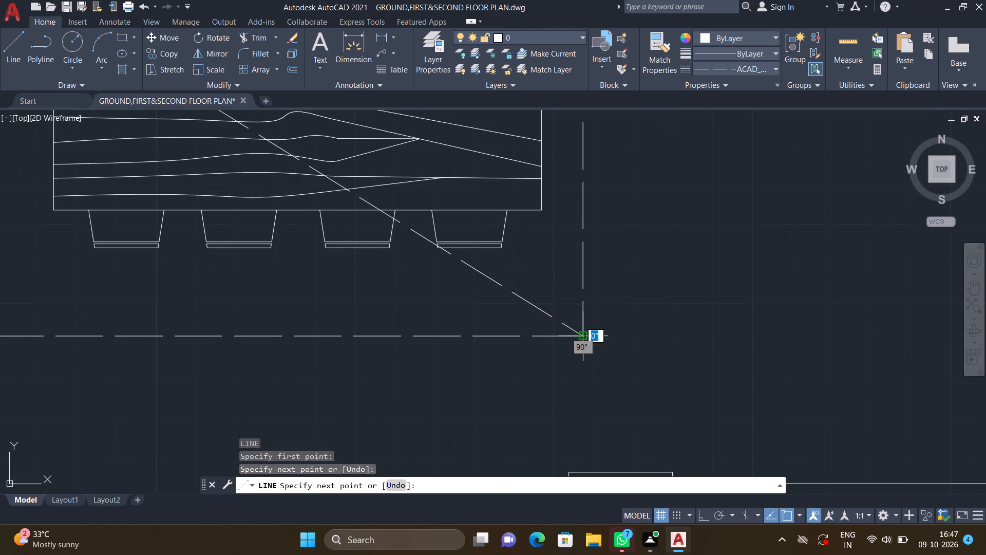
{"action": "key", "text": "Return"}
Draw the second dashed diagonal, about 17'-6" long, from the dining area's lower-left corner to its upper-right corner.
{"action": "scroll", "coordinate": [529, 334], "scroll_direction": "down", "scroll_amount": 2}
{"action": "middle_click_drag", "start_coordinate": [277, 301], "coordinate": [383, 307]}
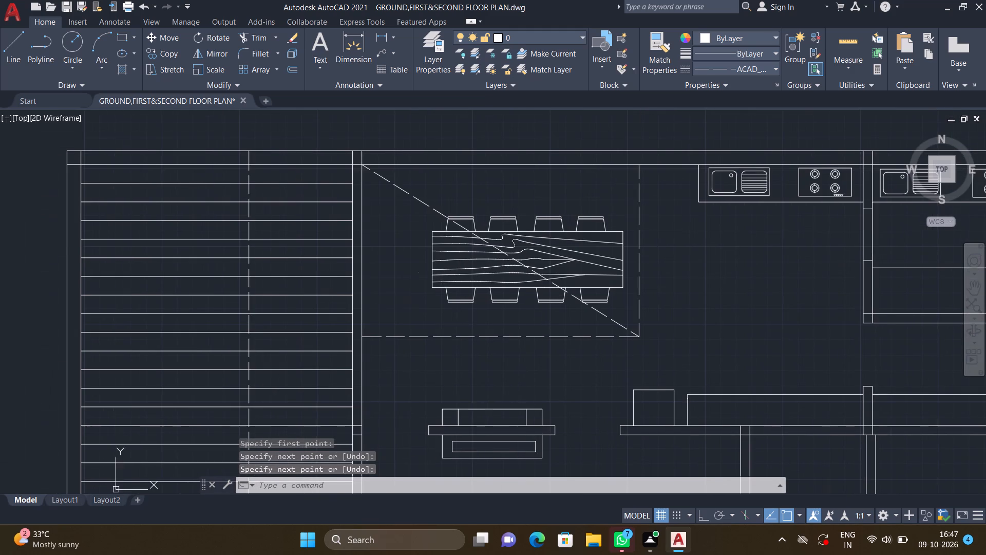
{"action": "key", "text": "l"}
{"action": "key", "text": "Return"}
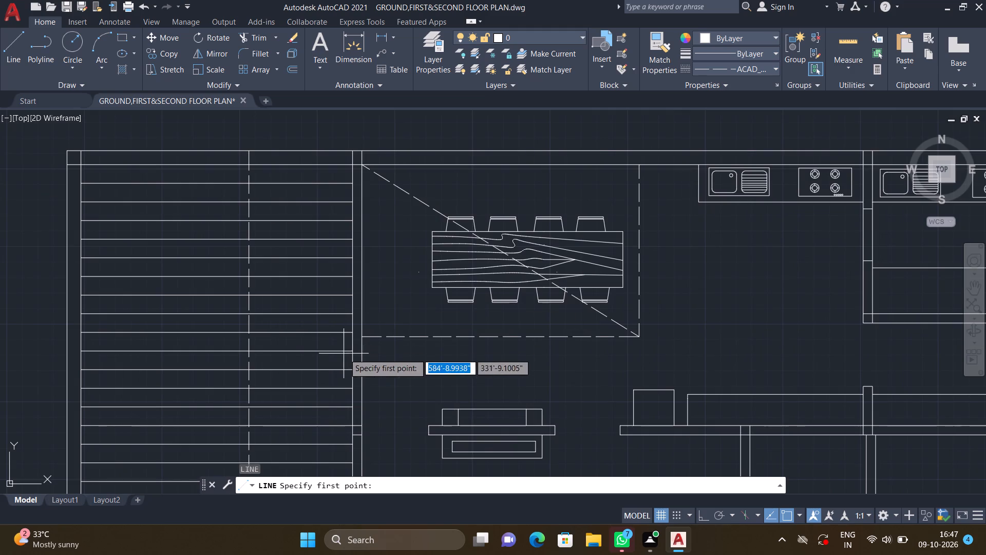
{"action": "scroll", "coordinate": [363, 351], "scroll_direction": "up", "scroll_amount": 1}
{"action": "left_click", "coordinate": [358, 327]}
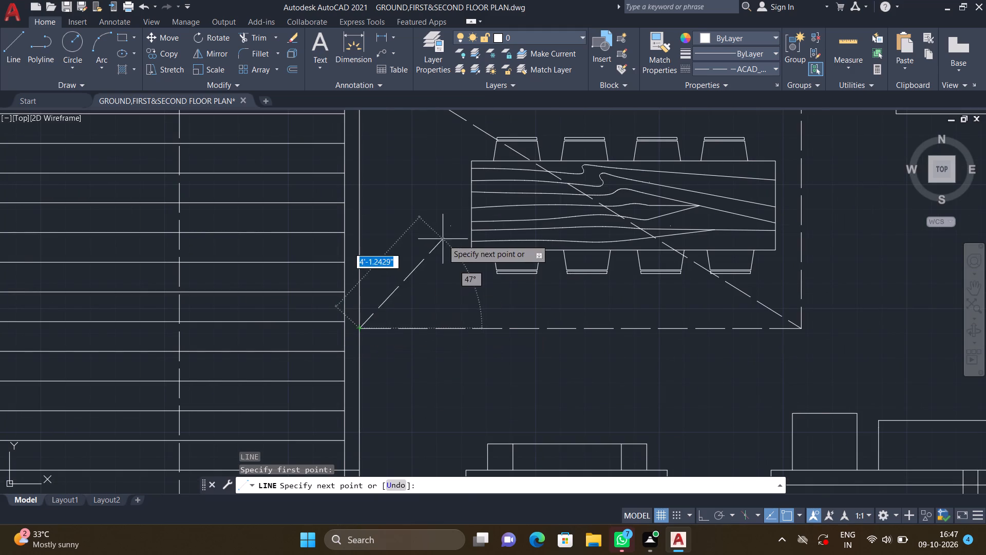
{"action": "scroll", "coordinate": [447, 237], "scroll_direction": "down", "scroll_amount": 2}
{"action": "scroll", "coordinate": [507, 226], "scroll_direction": "up", "scroll_amount": 2}
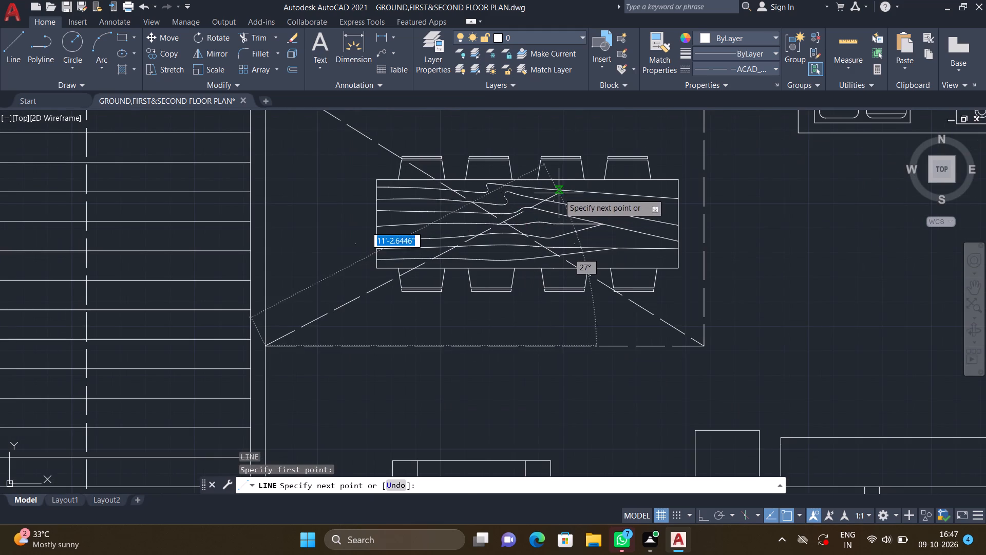
{"action": "middle_click_drag", "start_coordinate": [558, 193], "coordinate": [533, 219]}
{"action": "scroll", "coordinate": [566, 176], "scroll_direction": "down", "scroll_amount": 1}
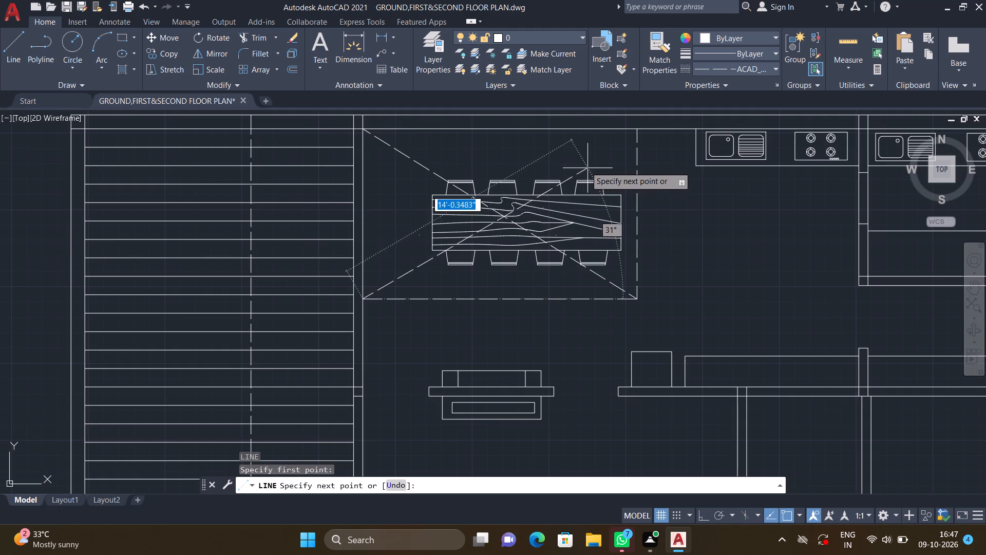
{"action": "middle_click_drag", "start_coordinate": [594, 170], "coordinate": [534, 235]}
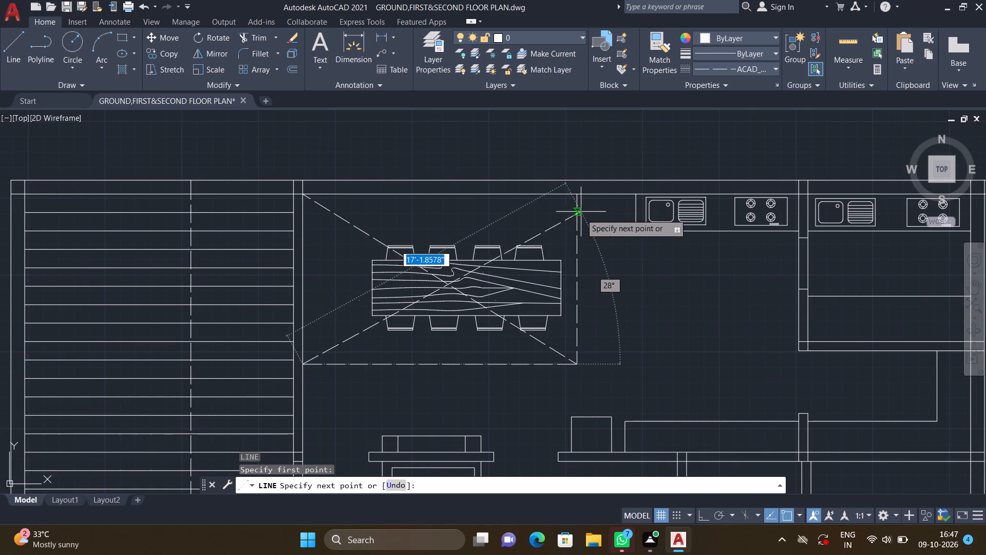
{"action": "scroll", "coordinate": [578, 197], "scroll_direction": "up", "scroll_amount": 5}
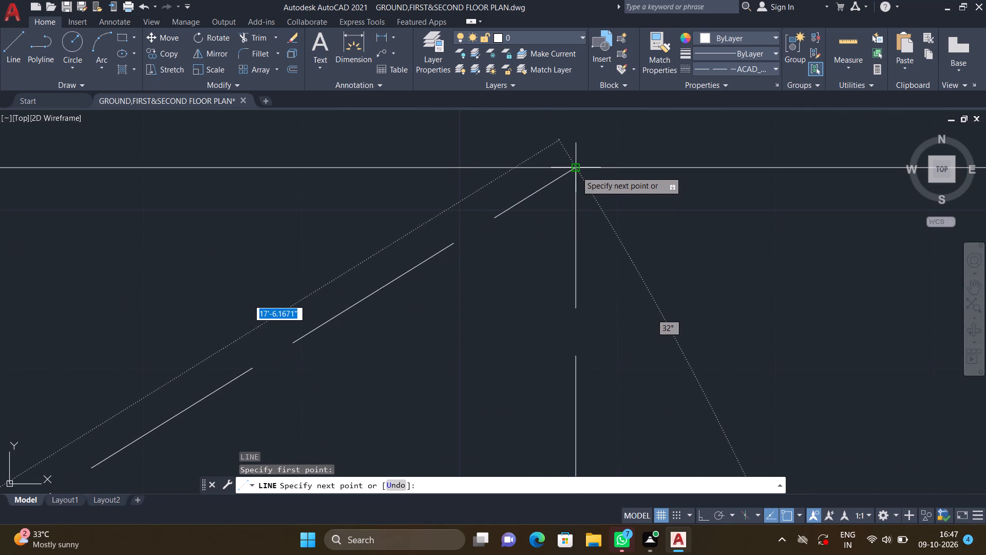
{"action": "left_click", "coordinate": [577, 170]}
{"action": "key", "text": "Return"}
Set the current linetype to Continuous.
{"action": "scroll", "coordinate": [571, 231], "scroll_direction": "down", "scroll_amount": 4}
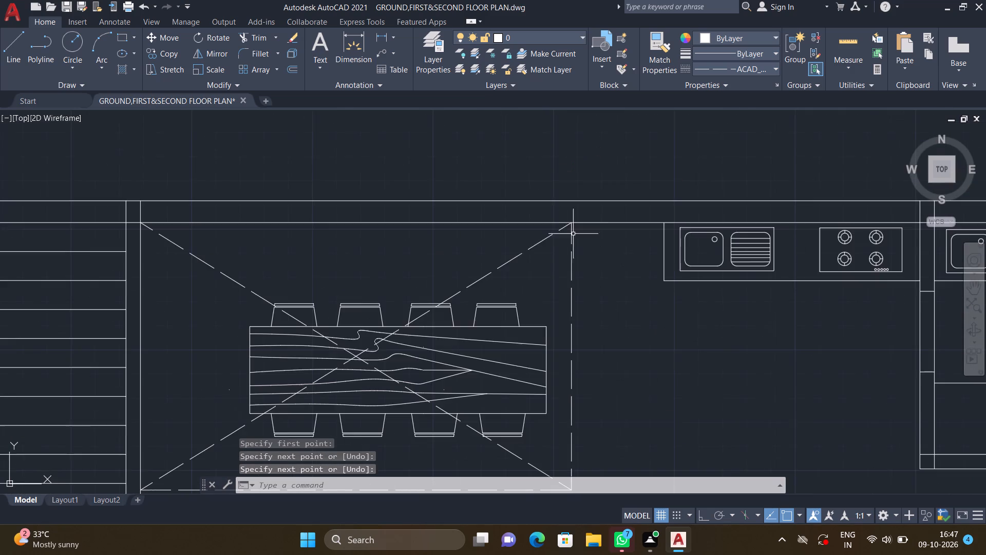
{"action": "scroll", "coordinate": [613, 282], "scroll_direction": "down", "scroll_amount": 2}
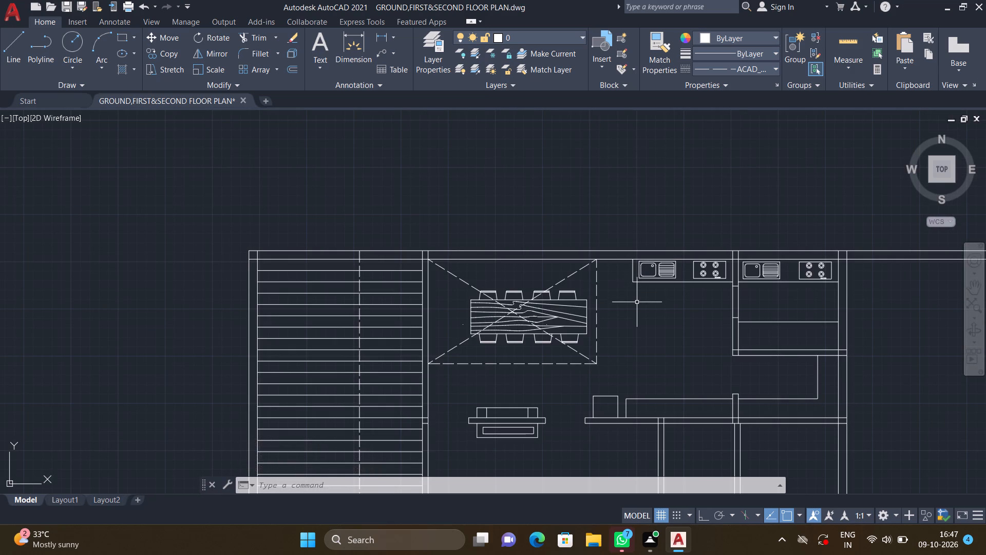
{"action": "scroll", "coordinate": [637, 300], "scroll_direction": "down", "scroll_amount": 1}
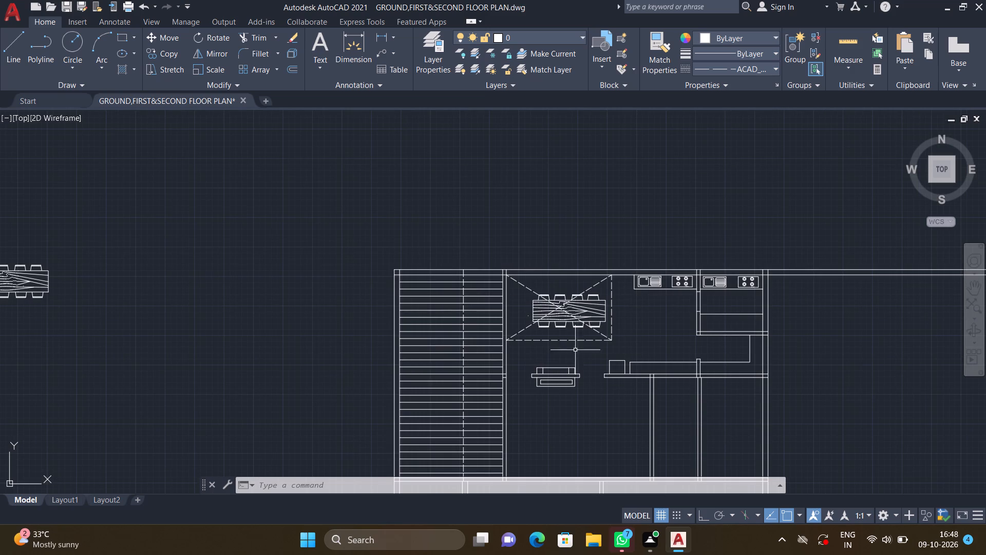
{"action": "left_click", "coordinate": [742, 69]}
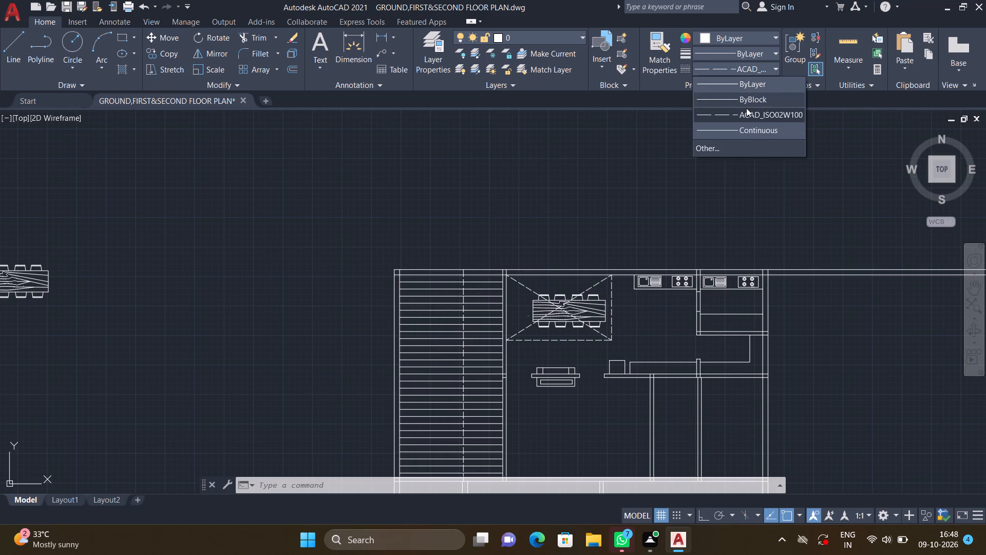
{"action": "left_click", "coordinate": [732, 128]}
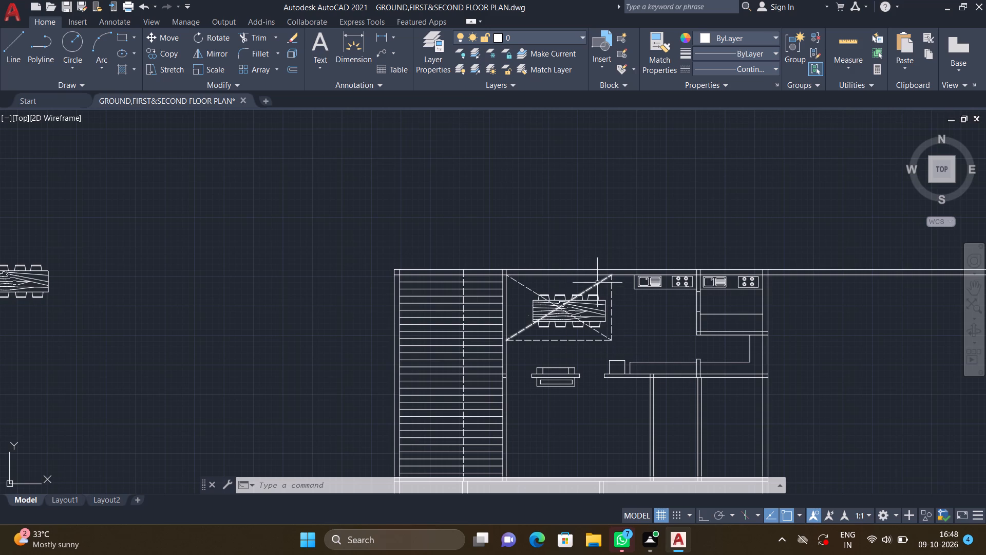
With Ortho on, draw a vertical line about 2' long upward from the dashed dining area's upper-right corner, crossing the wall.
{"action": "middle_click_drag", "start_coordinate": [595, 282], "coordinate": [517, 265]}
{"action": "scroll", "coordinate": [543, 242], "scroll_direction": "up", "scroll_amount": 2}
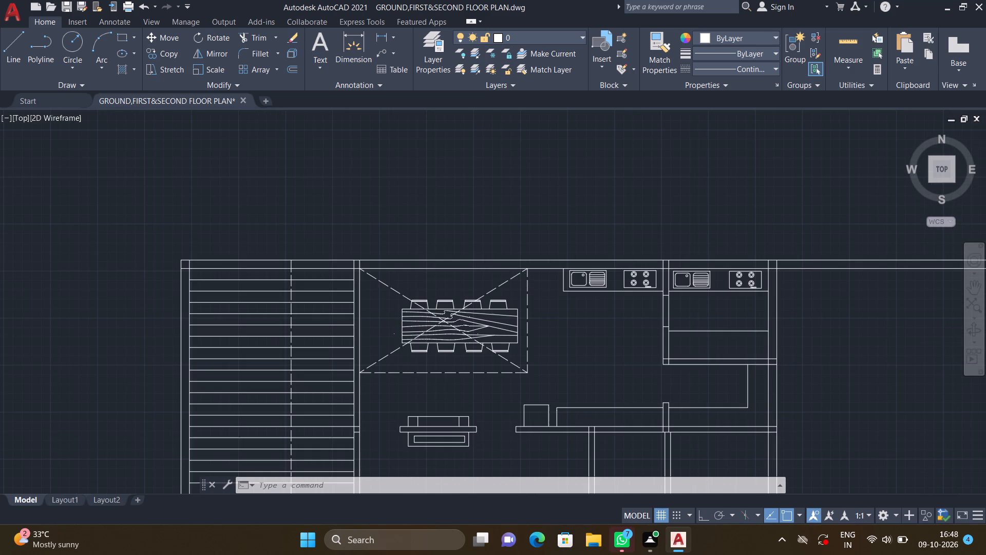
{"action": "key", "text": "l"}
{"action": "key", "text": "Return"}
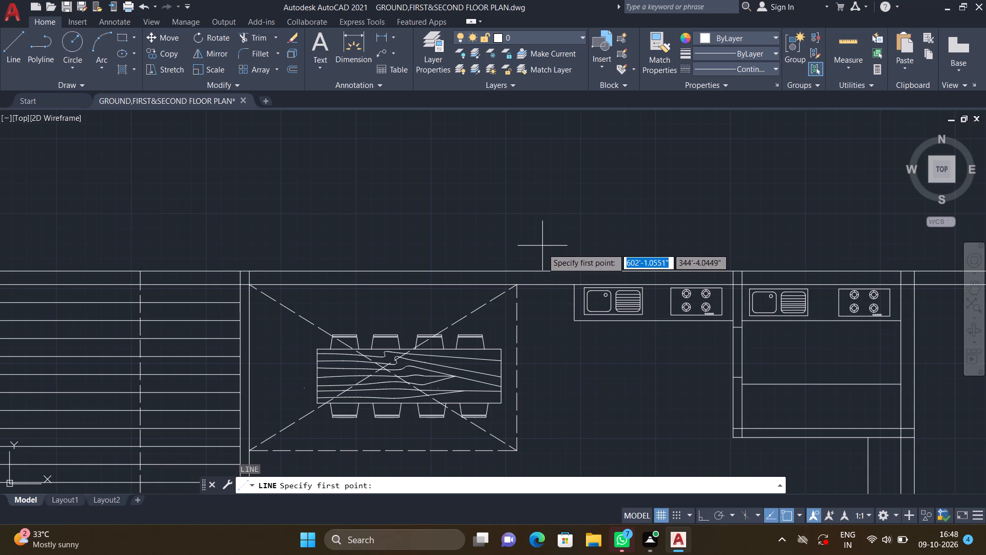
{"action": "scroll", "coordinate": [543, 261], "scroll_direction": "up", "scroll_amount": 1}
{"action": "scroll", "coordinate": [497, 291], "scroll_direction": "up", "scroll_amount": 1}
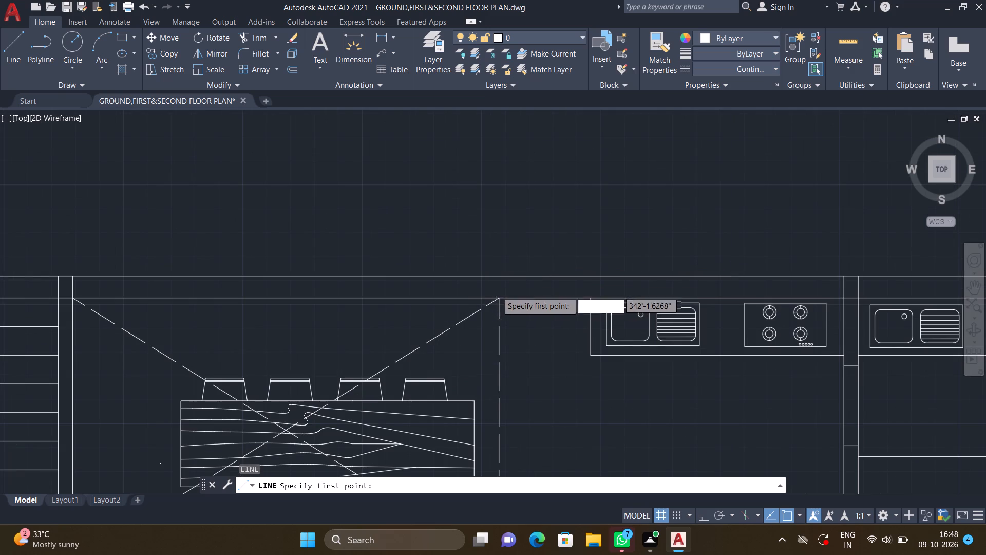
{"action": "scroll", "coordinate": [497, 291], "scroll_direction": "up", "scroll_amount": 1}
{"action": "left_click", "coordinate": [503, 302]}
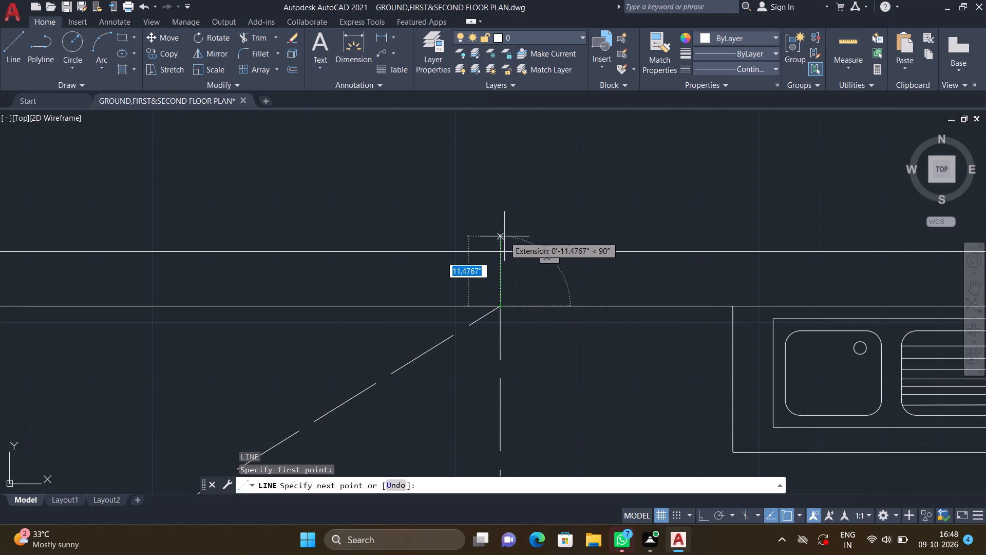
{"action": "key", "text": "F8"}
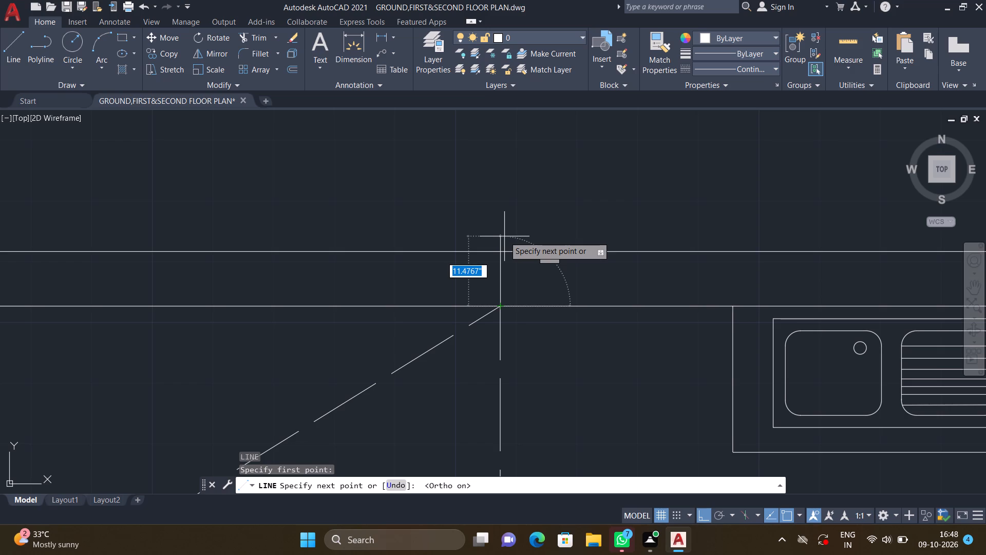
{"action": "scroll", "coordinate": [509, 215], "scroll_direction": "up", "scroll_amount": 2}
{"action": "middle_click_drag", "start_coordinate": [518, 194], "coordinate": [563, 198]}
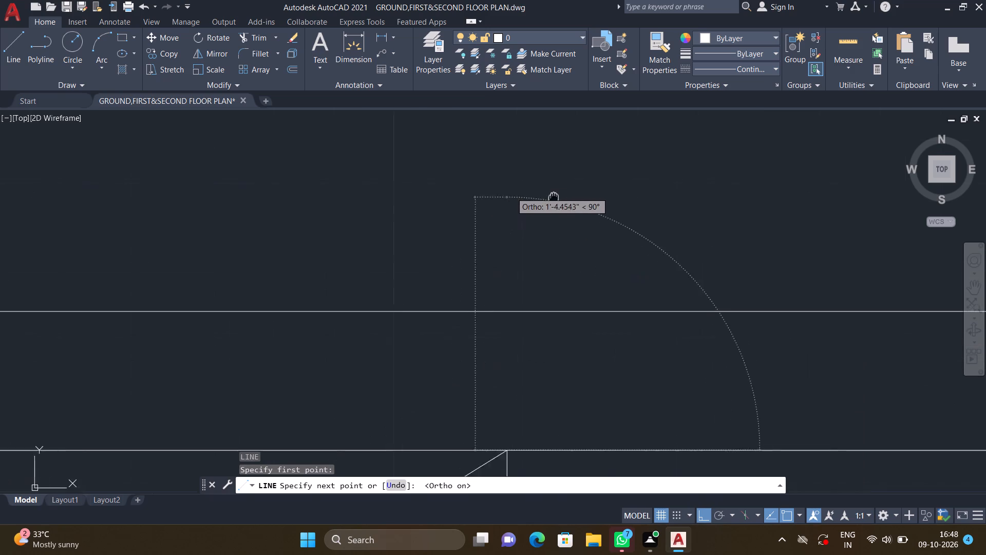
{"action": "middle_click_drag", "start_coordinate": [563, 198], "coordinate": [572, 206]}
{"action": "scroll", "coordinate": [572, 206], "scroll_direction": "down", "scroll_amount": 1}
{"action": "middle_click_drag", "start_coordinate": [546, 202], "coordinate": [549, 237]}
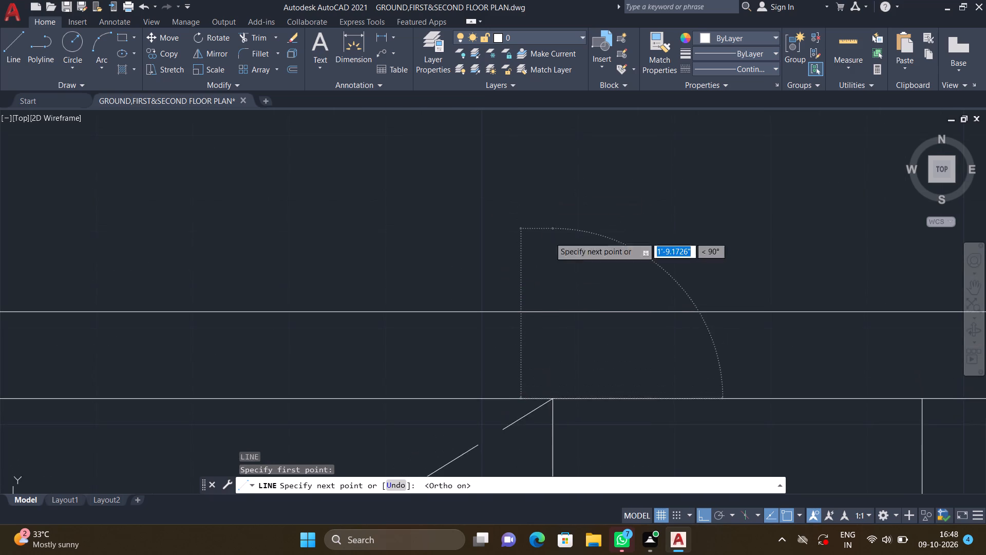
{"action": "scroll", "coordinate": [553, 216], "scroll_direction": "down", "scroll_amount": 1}
{"action": "scroll", "coordinate": [553, 189], "scroll_direction": "up", "scroll_amount": 1}
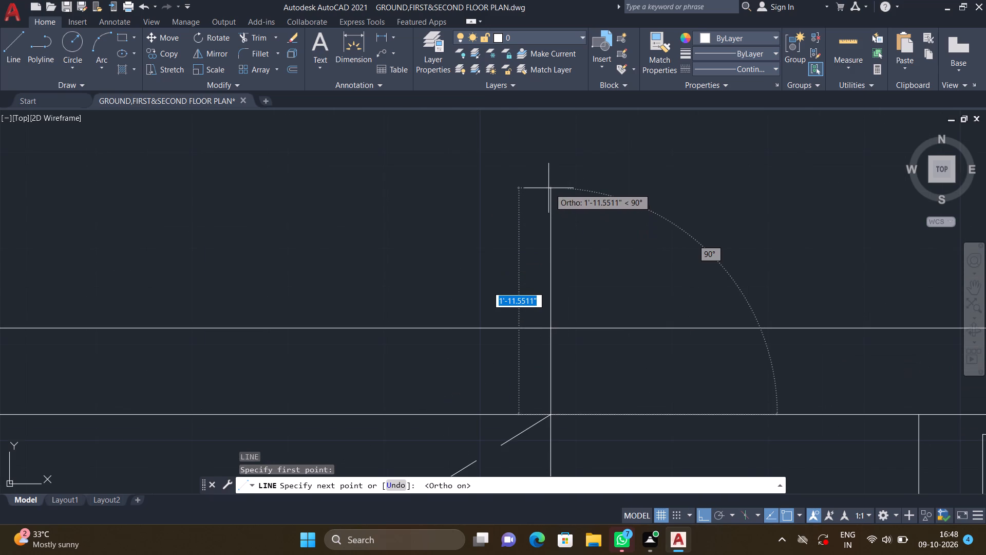
{"action": "left_click", "coordinate": [550, 180]}
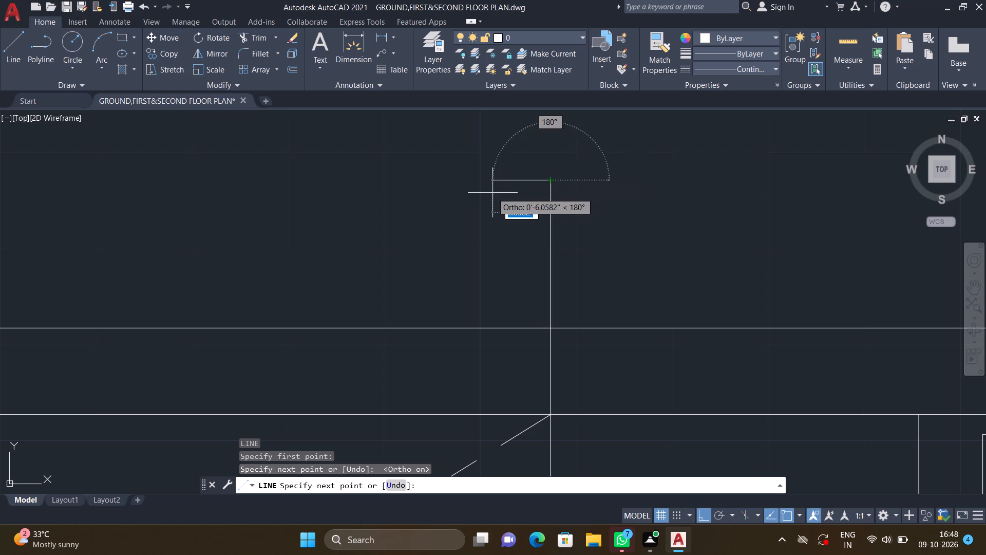
Continue the outline with a top edge about 1'-9.7" long to the left and a left edge down to the wall's lower line.
{"action": "scroll", "coordinate": [494, 196], "scroll_direction": "up", "scroll_amount": 1}
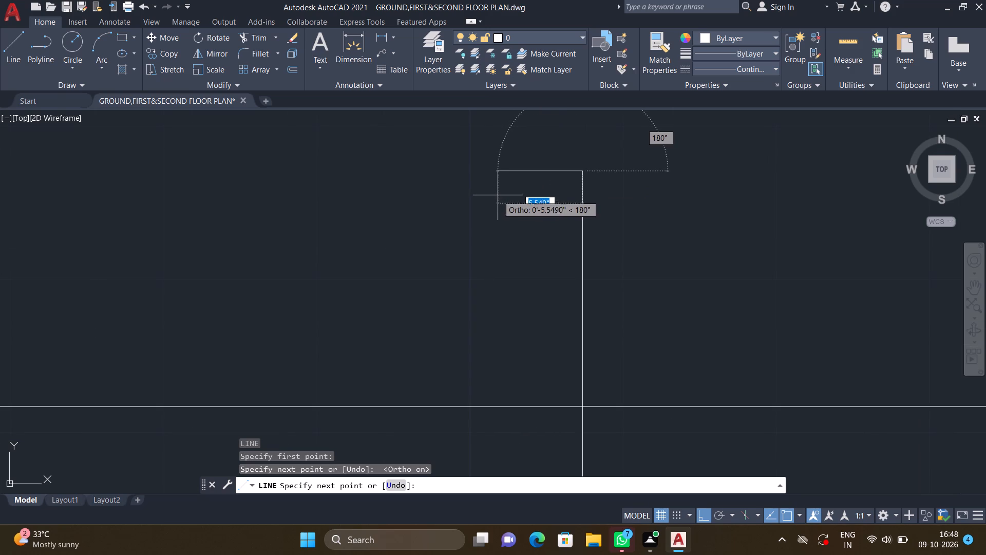
{"action": "scroll", "coordinate": [465, 195], "scroll_direction": "down", "scroll_amount": 2}
{"action": "middle_click_drag", "start_coordinate": [394, 200], "coordinate": [521, 205]}
{"action": "scroll", "coordinate": [505, 205], "scroll_direction": "up", "scroll_amount": 1}
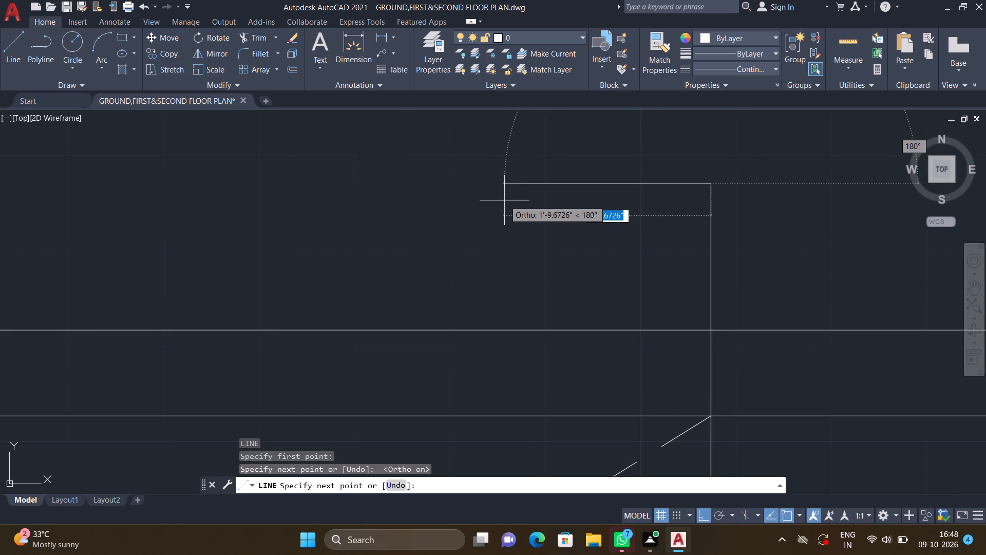
{"action": "left_click", "coordinate": [504, 200]}
{"action": "scroll", "coordinate": [498, 277], "scroll_direction": "down", "scroll_amount": 1}
{"action": "middle_click_drag", "start_coordinate": [494, 294], "coordinate": [485, 261]}
{"action": "scroll", "coordinate": [495, 284], "scroll_direction": "up", "scroll_amount": 1}
{"action": "left_click", "coordinate": [494, 360]}
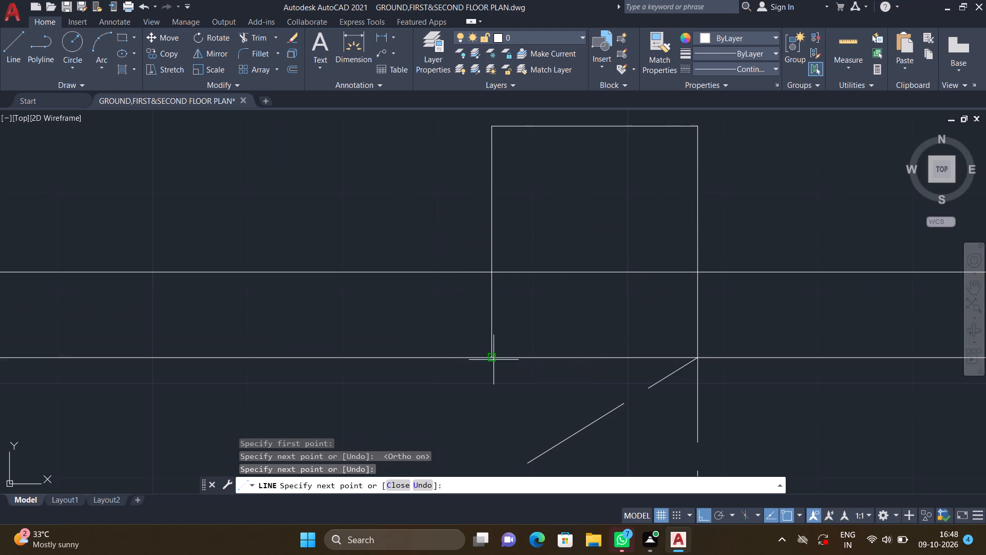
{"action": "key", "text": "Return"}
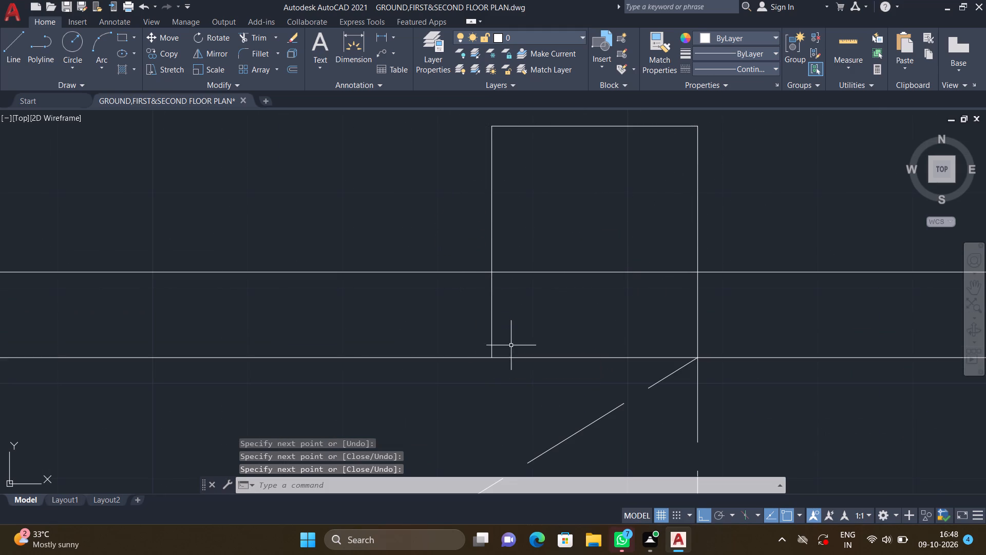
Draw a vertical line just inside the outline's left edge, from its top edge down to the wall's upper line.
{"action": "middle_click_drag", "start_coordinate": [553, 232], "coordinate": [520, 326]}
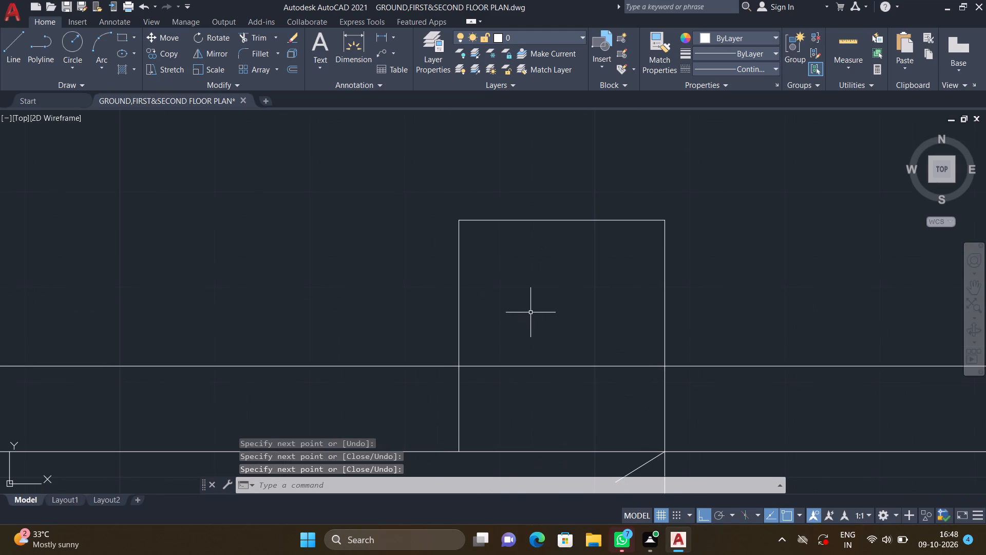
{"action": "key", "text": "l"}
{"action": "key", "text": "Return"}
{"action": "middle_click_drag", "start_coordinate": [523, 290], "coordinate": [516, 261]}
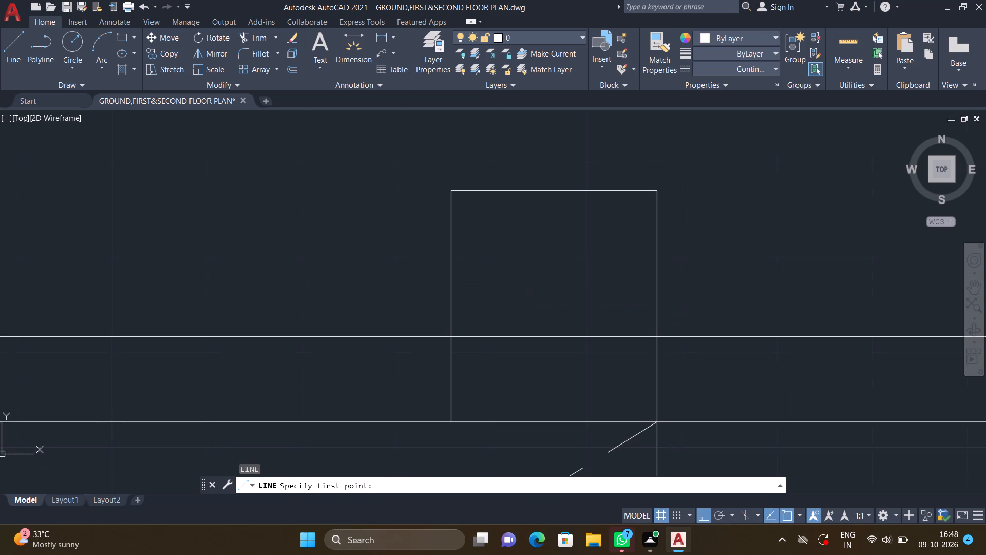
{"action": "scroll", "coordinate": [487, 205], "scroll_direction": "up", "scroll_amount": 1}
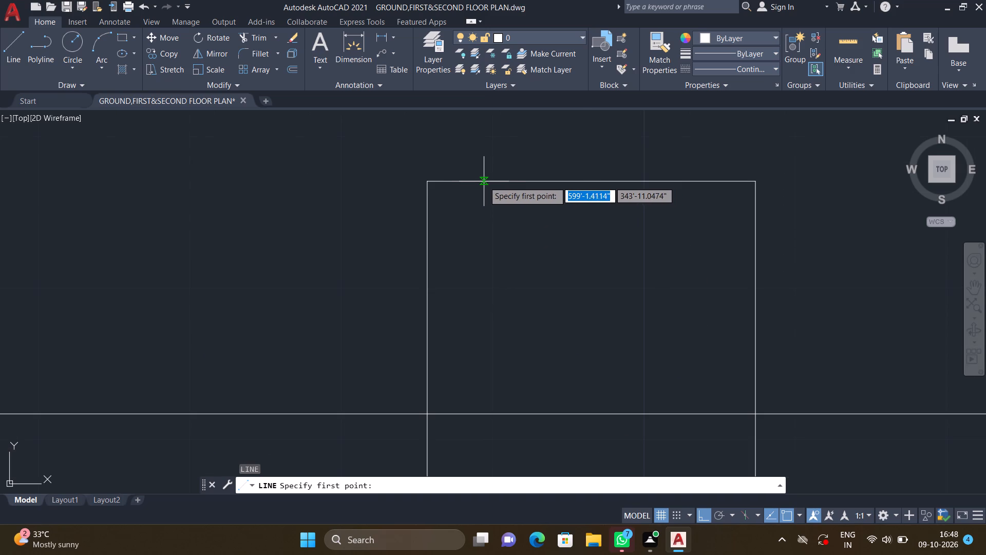
{"action": "left_click", "coordinate": [484, 181]}
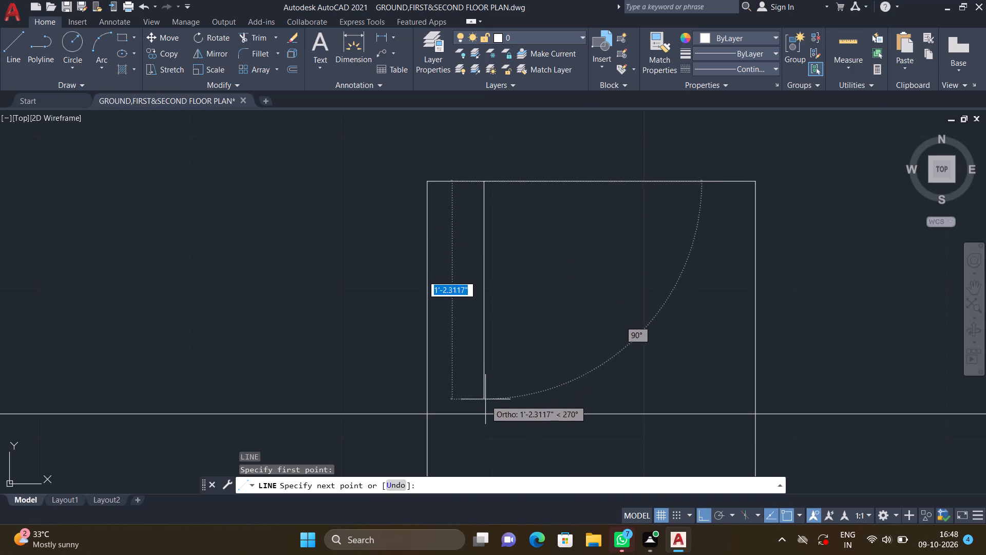
{"action": "left_click", "coordinate": [482, 418]}
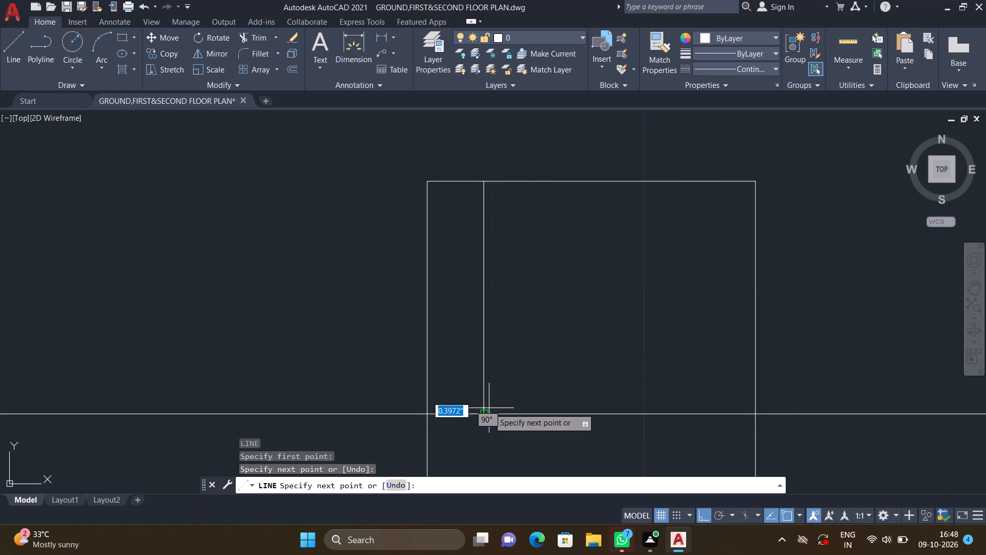
{"action": "key", "text": "Return"}
Draw a matching vertical line just inside the outline's right edge, from its top edge down to the wall's upper line.
{"action": "middle_click_drag", "start_coordinate": [678, 330], "coordinate": [533, 296]}
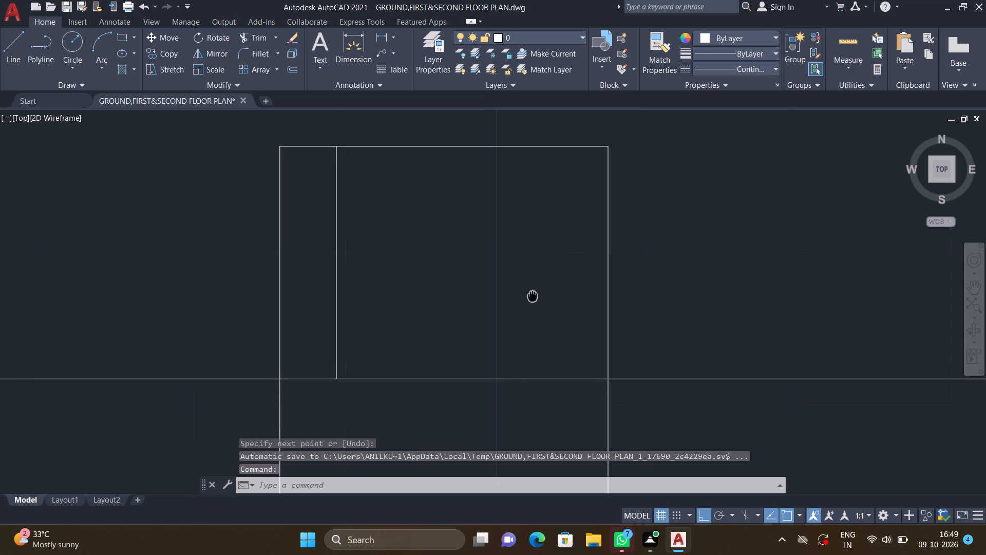
{"action": "key", "text": "l"}
{"action": "key", "text": "Return"}
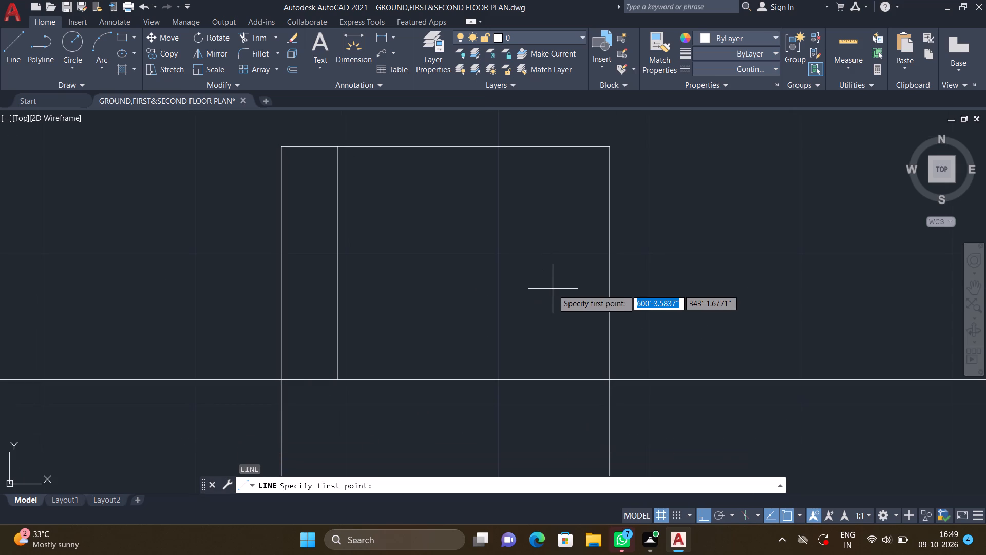
{"action": "left_click", "coordinate": [549, 147]}
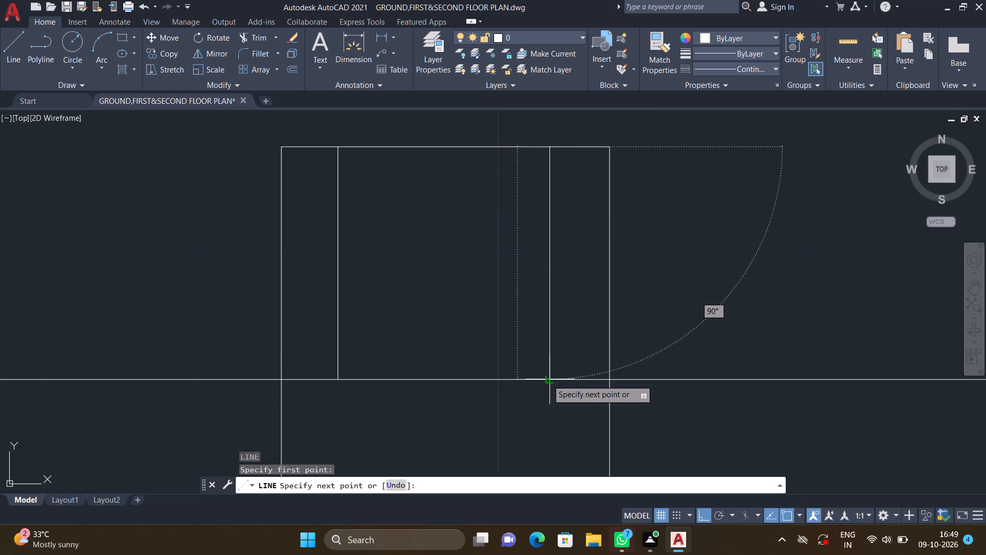
{"action": "left_click", "coordinate": [547, 380]}
{"action": "key", "text": "Return"}
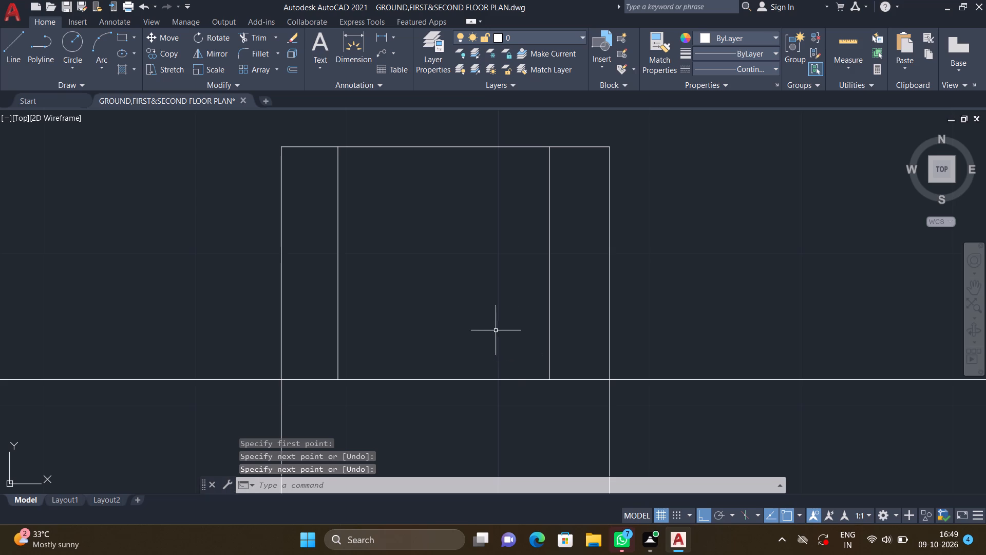
Draw a narrow rectangular strip about 1'-9.7" wide on the outline's top edge, running from its upper-left to its upper-right corner.
{"action": "scroll", "coordinate": [484, 316], "scroll_direction": "down", "scroll_amount": 1}
{"action": "middle_click_drag", "start_coordinate": [452, 279], "coordinate": [486, 339]}
{"action": "key", "text": "l"}
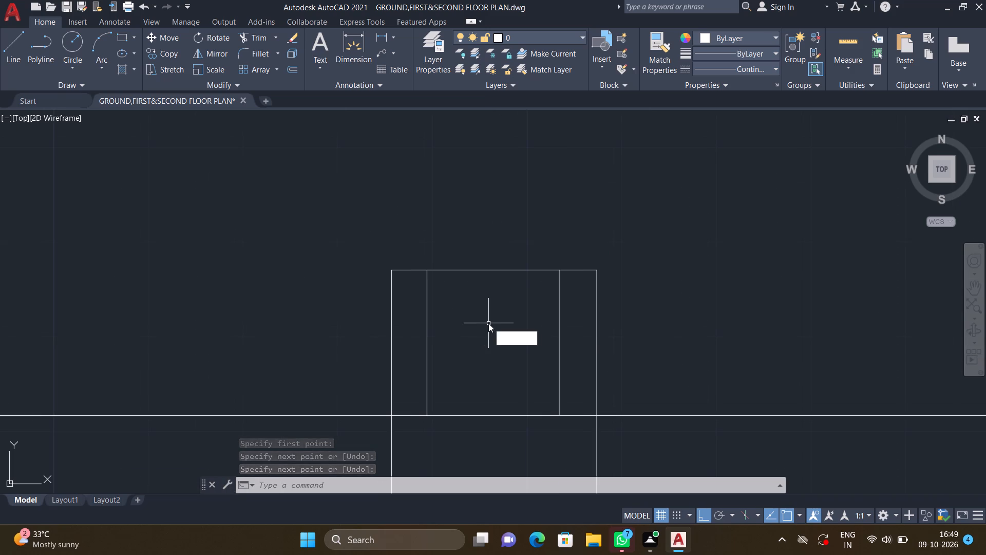
{"action": "key", "text": "Return"}
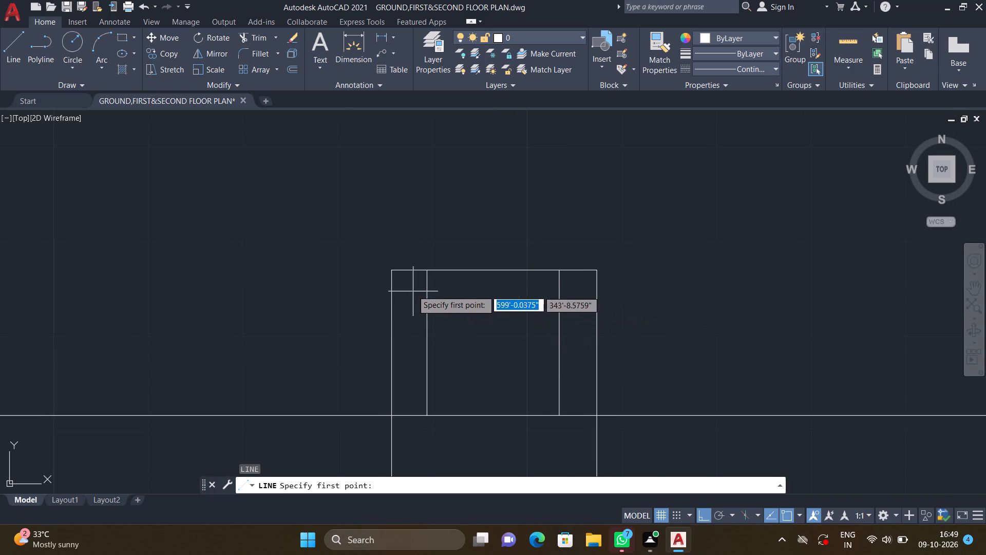
{"action": "scroll", "coordinate": [373, 258], "scroll_direction": "up", "scroll_amount": 1}
{"action": "left_click", "coordinate": [400, 276]}
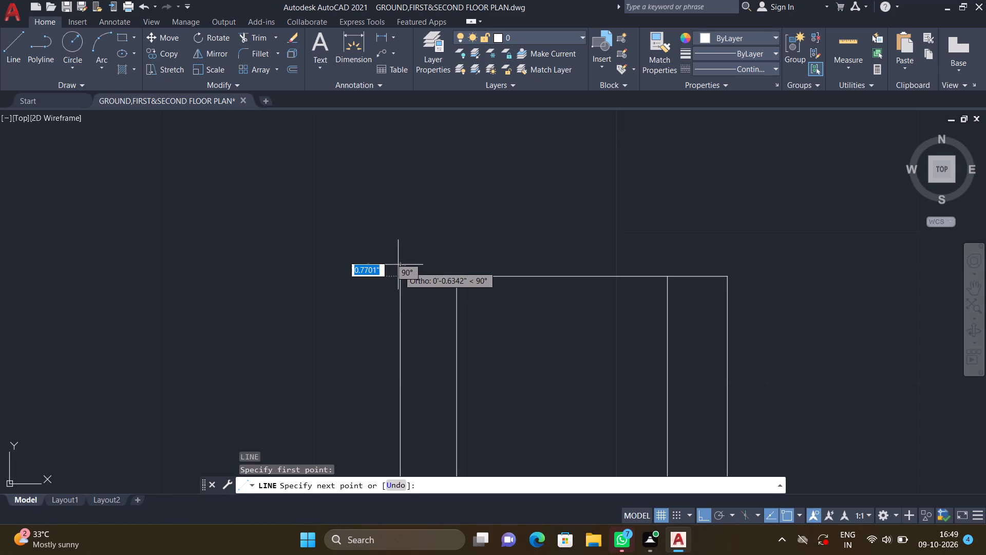
{"action": "scroll", "coordinate": [397, 241], "scroll_direction": "up", "scroll_amount": 2}
{"action": "left_click", "coordinate": [397, 247]}
{"action": "scroll", "coordinate": [485, 249], "scroll_direction": "down", "scroll_amount": 2}
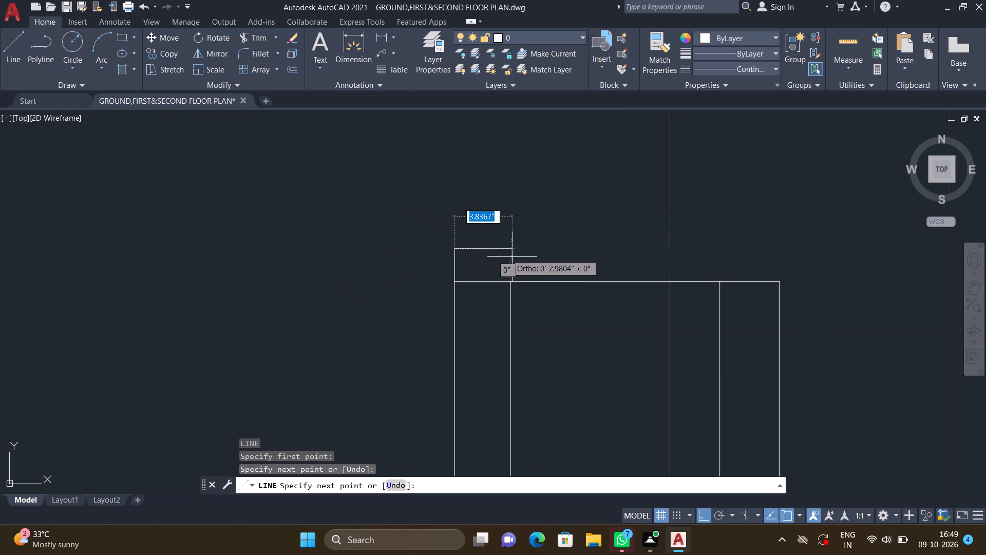
{"action": "middle_click_drag", "start_coordinate": [574, 266], "coordinate": [534, 234]}
{"action": "middle_click_drag", "start_coordinate": [606, 225], "coordinate": [539, 213]}
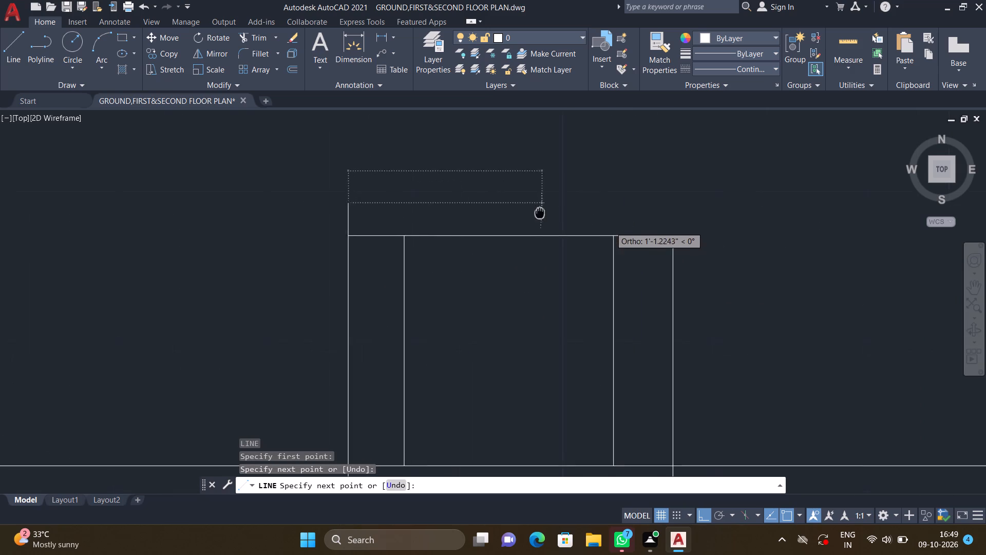
{"action": "middle_click_drag", "start_coordinate": [539, 213], "coordinate": [539, 214]}
{"action": "scroll", "coordinate": [639, 209], "scroll_direction": "up", "scroll_amount": 2}
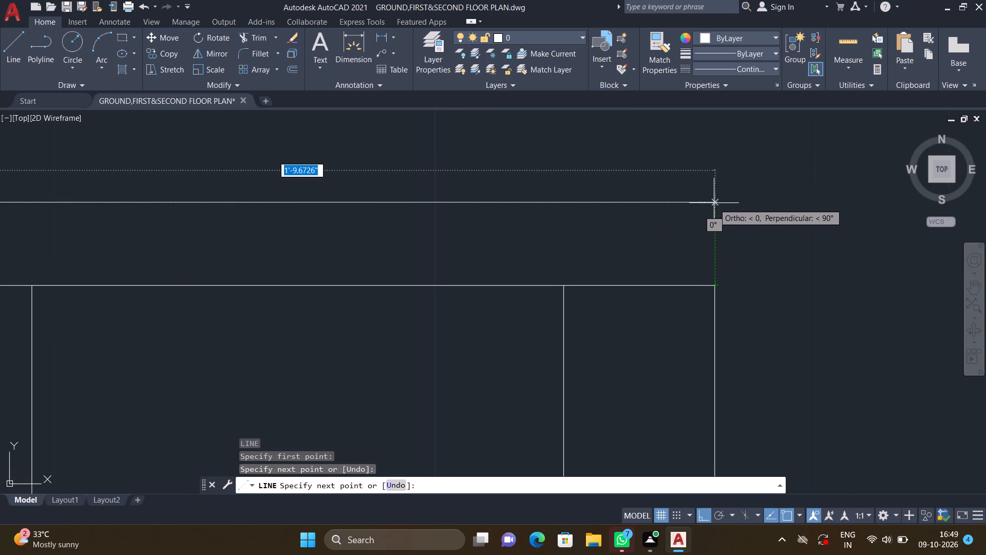
{"action": "left_click", "coordinate": [716, 201]}
{"action": "left_click", "coordinate": [711, 286]}
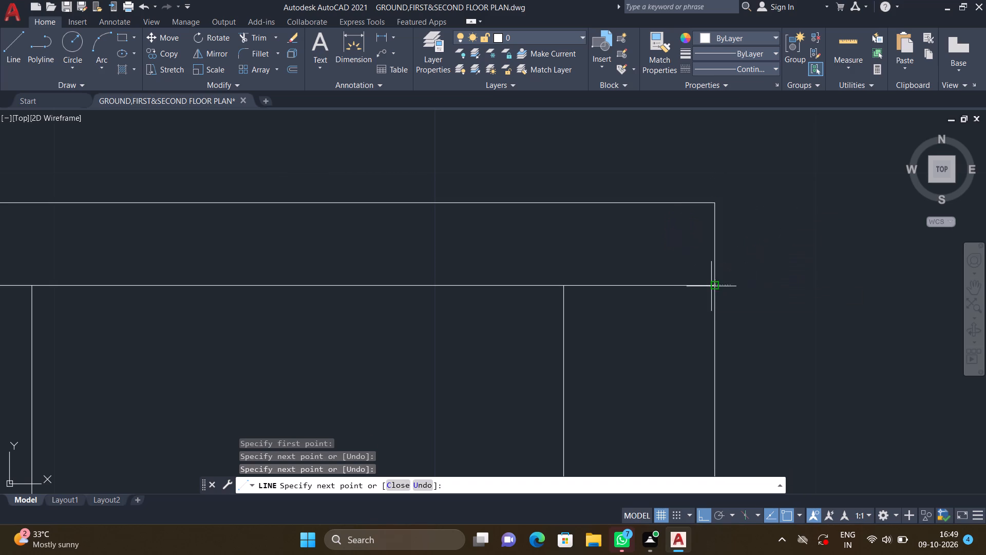
{"action": "key", "text": "Return"}
{"action": "scroll", "coordinate": [657, 235], "scroll_direction": "down", "scroll_amount": 2}
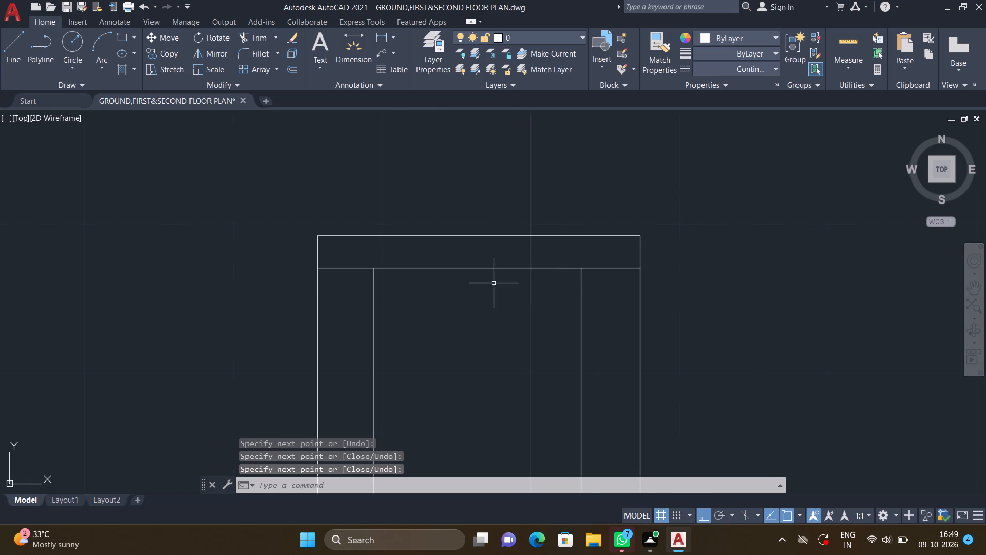
Extend both inner vertical lines of the rectangular feature up through the narrow strip to its top edge.
{"action": "middle_click_drag", "start_coordinate": [491, 284], "coordinate": [507, 279]}
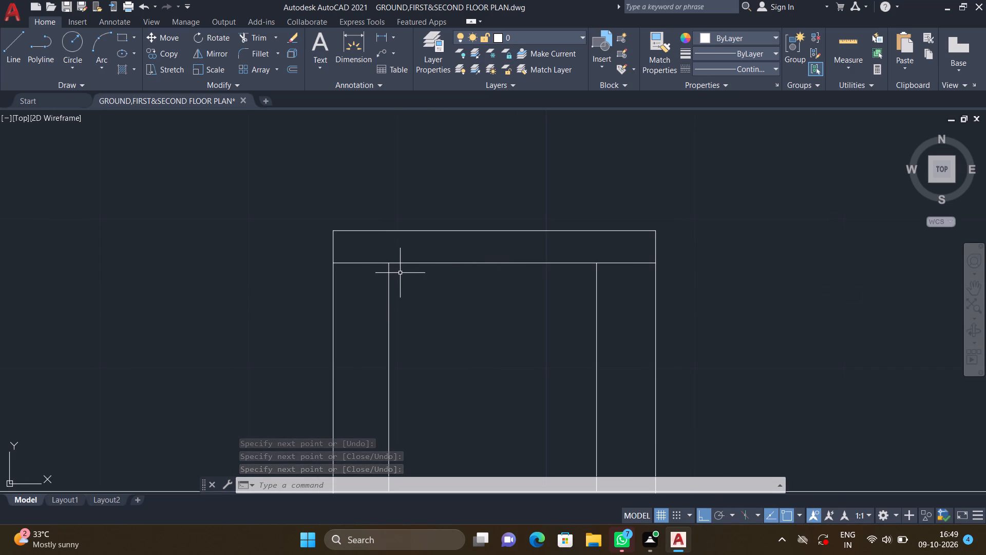
{"action": "type", "text": "EX"}
{"action": "key", "text": "Return"}
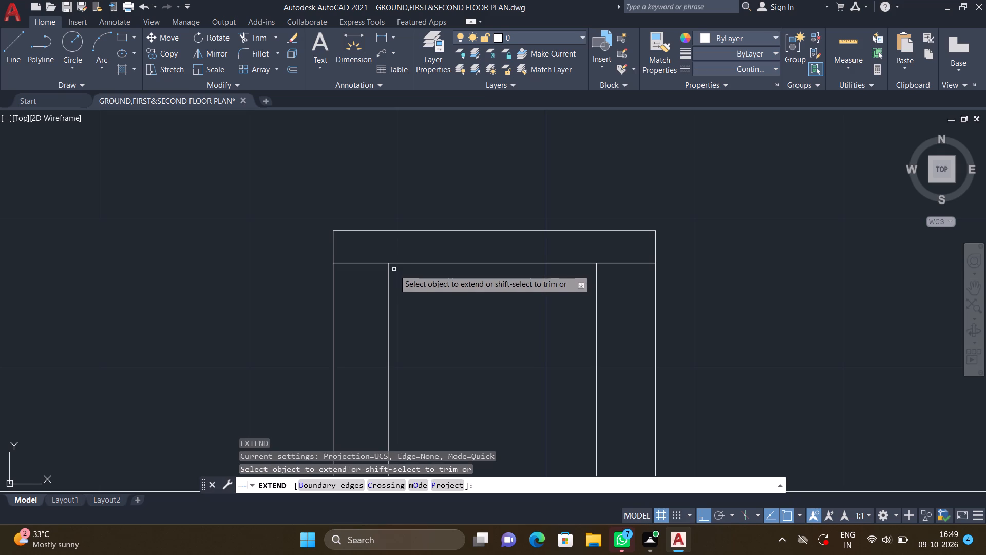
{"action": "left_click", "coordinate": [388, 268]}
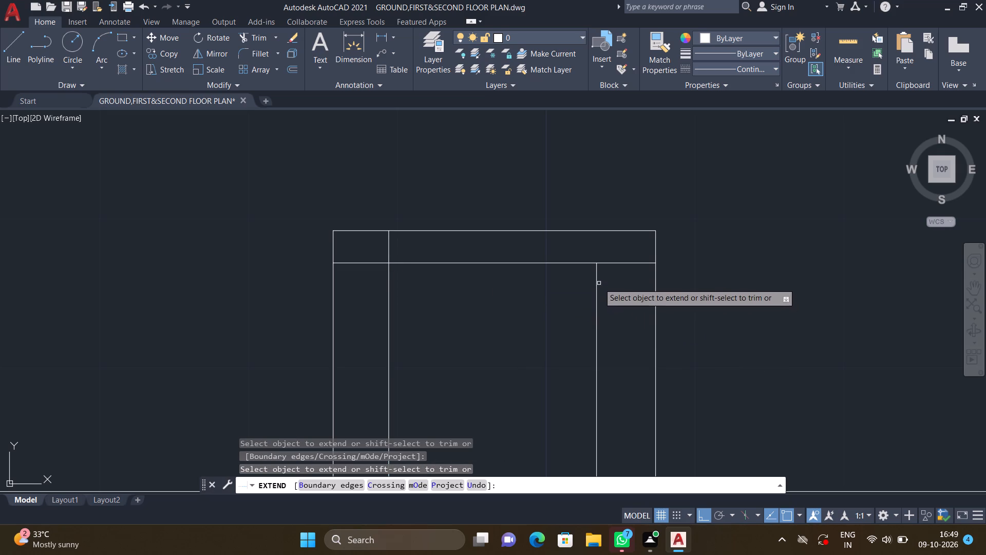
{"action": "left_click", "coordinate": [597, 279]}
{"action": "key", "text": "Return"}
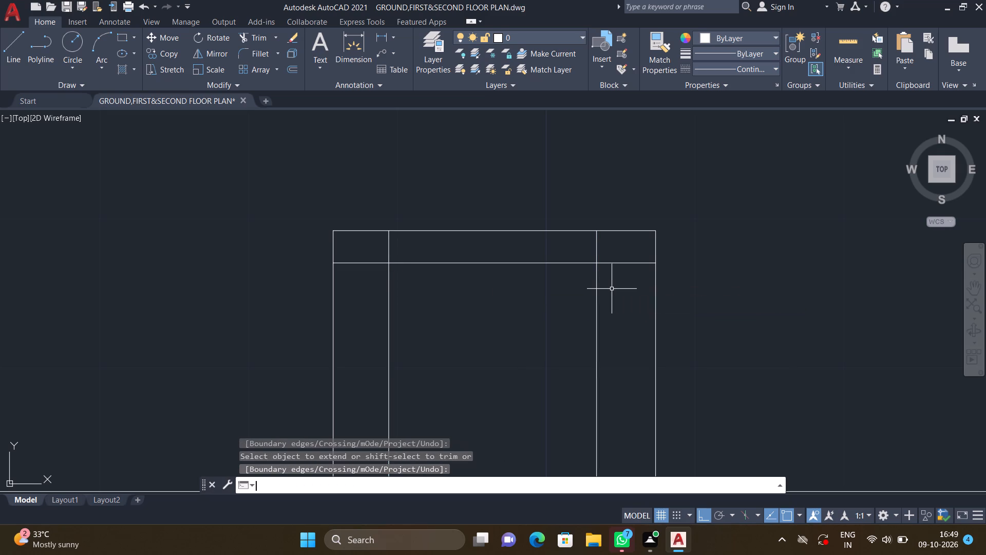
Trim the strip's lower line at both ends, leaving only the portion between the two inner vertical lines.
{"action": "type", "text": "TR"}
{"action": "key", "text": "Return"}
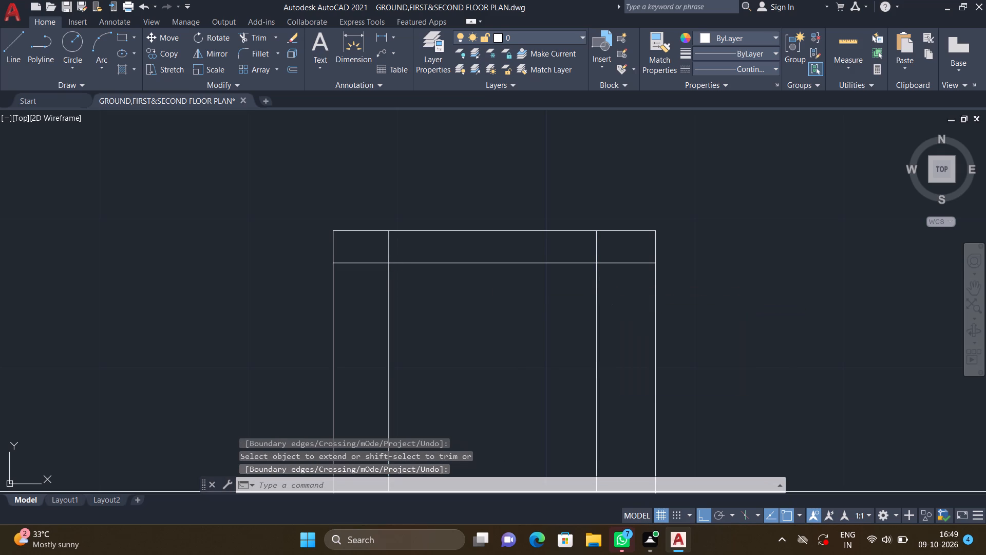
{"action": "left_click", "coordinate": [368, 264]}
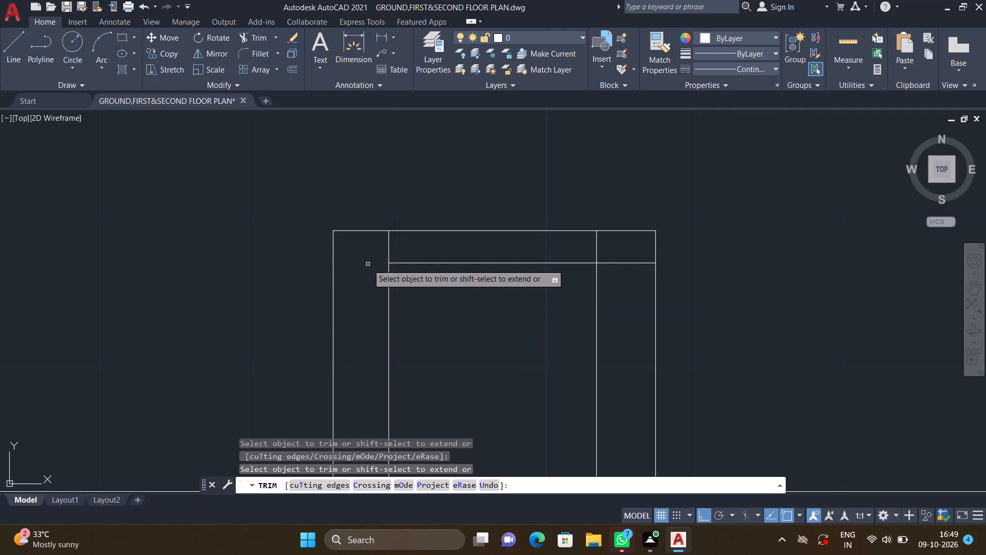
{"action": "left_click", "coordinate": [624, 264]}
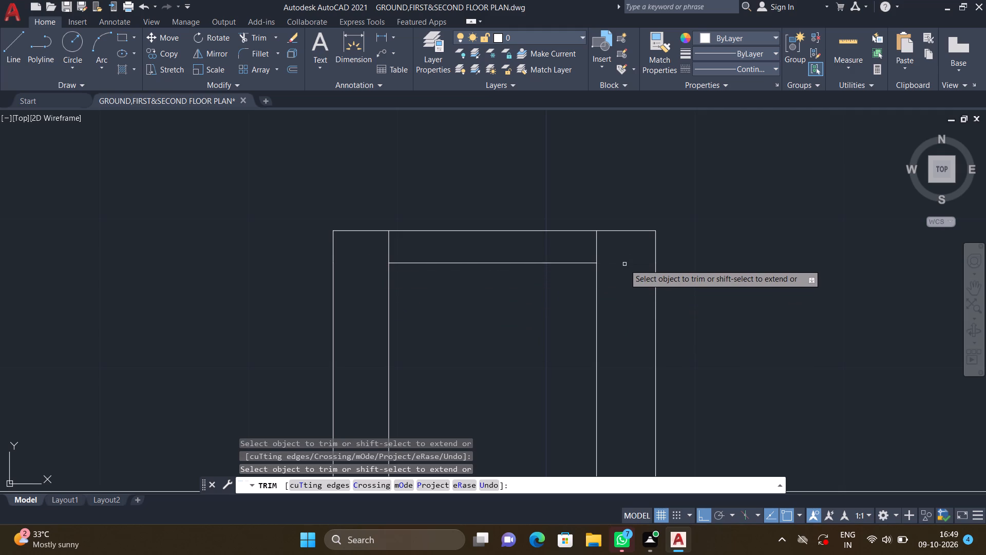
{"action": "key", "text": "Return"}
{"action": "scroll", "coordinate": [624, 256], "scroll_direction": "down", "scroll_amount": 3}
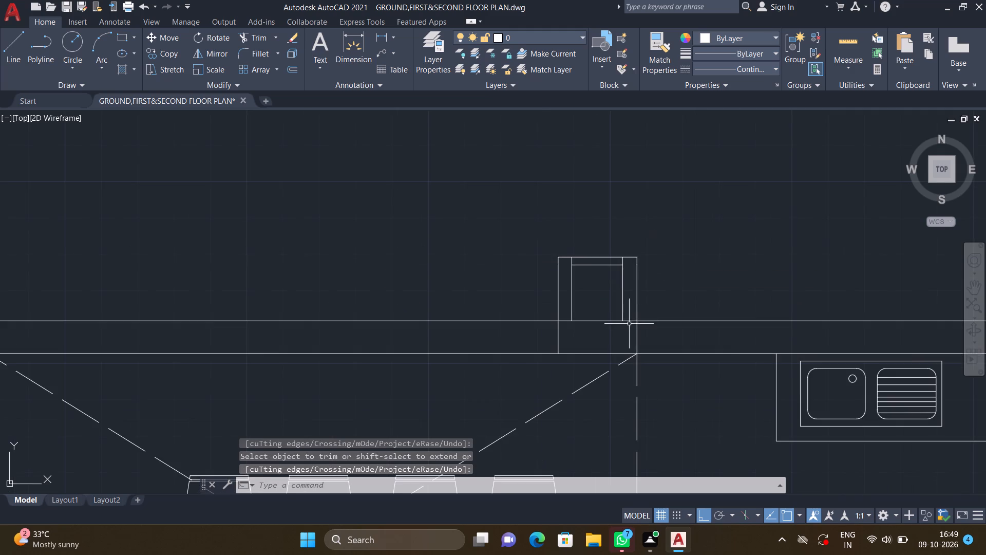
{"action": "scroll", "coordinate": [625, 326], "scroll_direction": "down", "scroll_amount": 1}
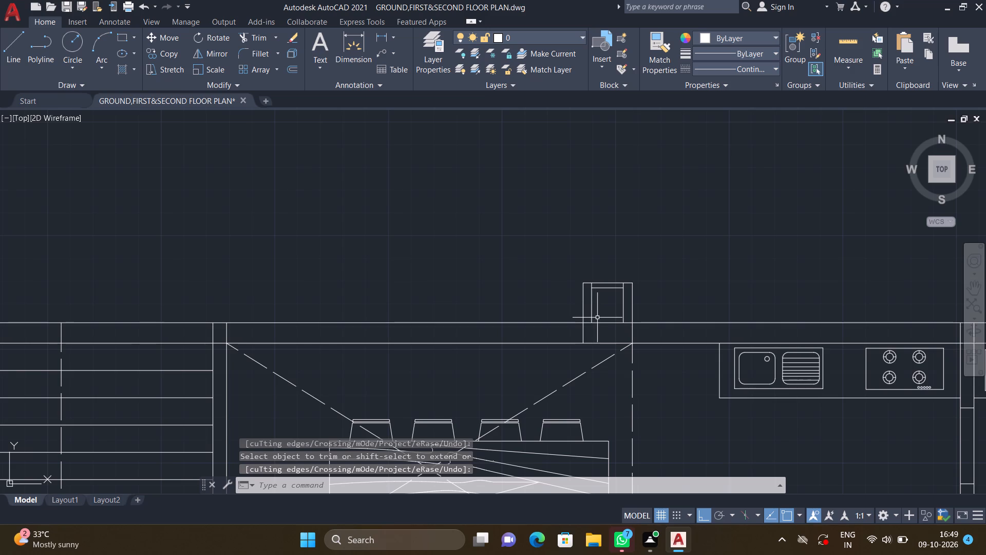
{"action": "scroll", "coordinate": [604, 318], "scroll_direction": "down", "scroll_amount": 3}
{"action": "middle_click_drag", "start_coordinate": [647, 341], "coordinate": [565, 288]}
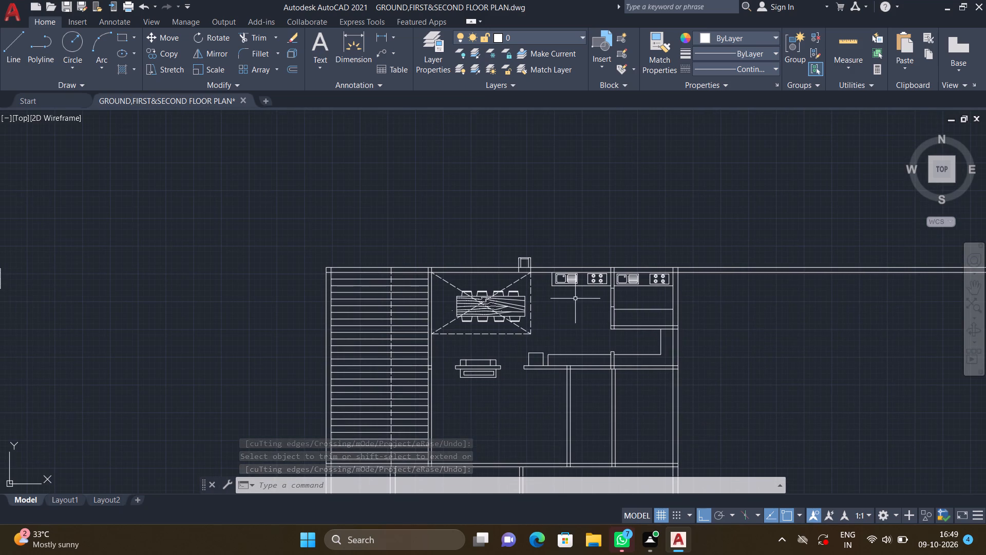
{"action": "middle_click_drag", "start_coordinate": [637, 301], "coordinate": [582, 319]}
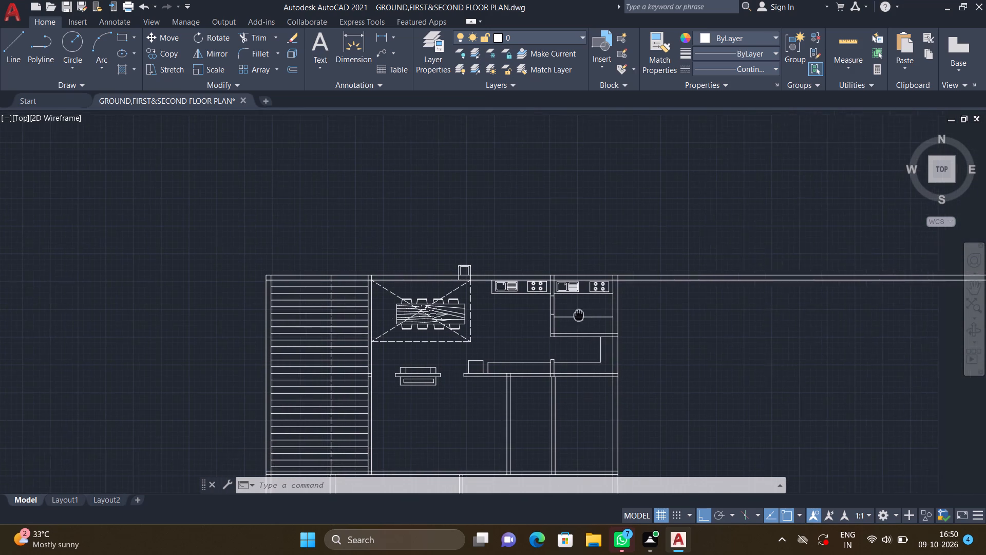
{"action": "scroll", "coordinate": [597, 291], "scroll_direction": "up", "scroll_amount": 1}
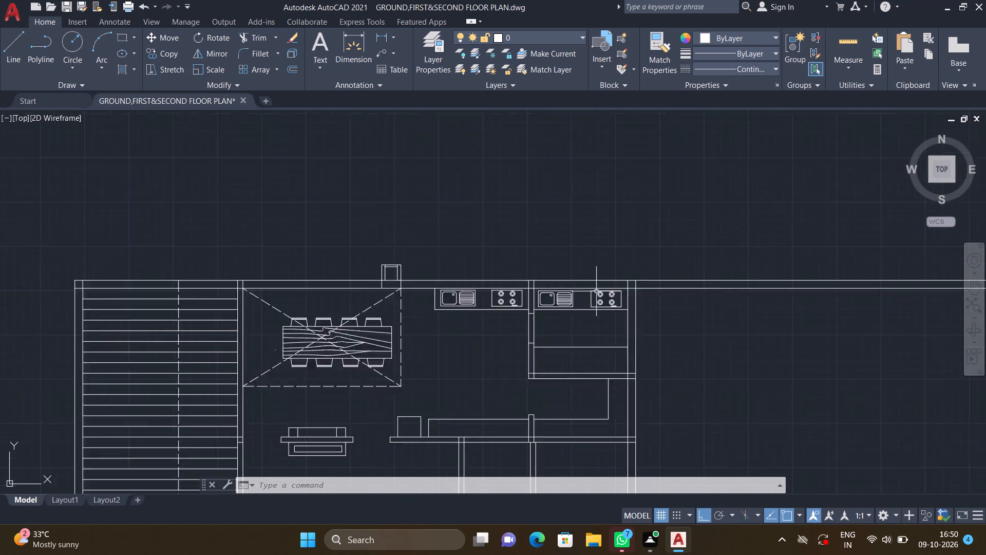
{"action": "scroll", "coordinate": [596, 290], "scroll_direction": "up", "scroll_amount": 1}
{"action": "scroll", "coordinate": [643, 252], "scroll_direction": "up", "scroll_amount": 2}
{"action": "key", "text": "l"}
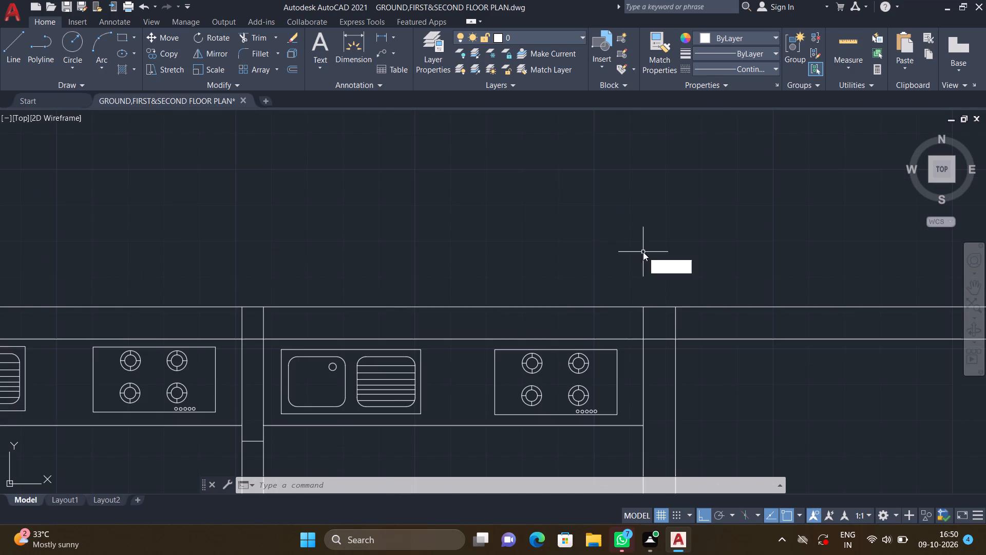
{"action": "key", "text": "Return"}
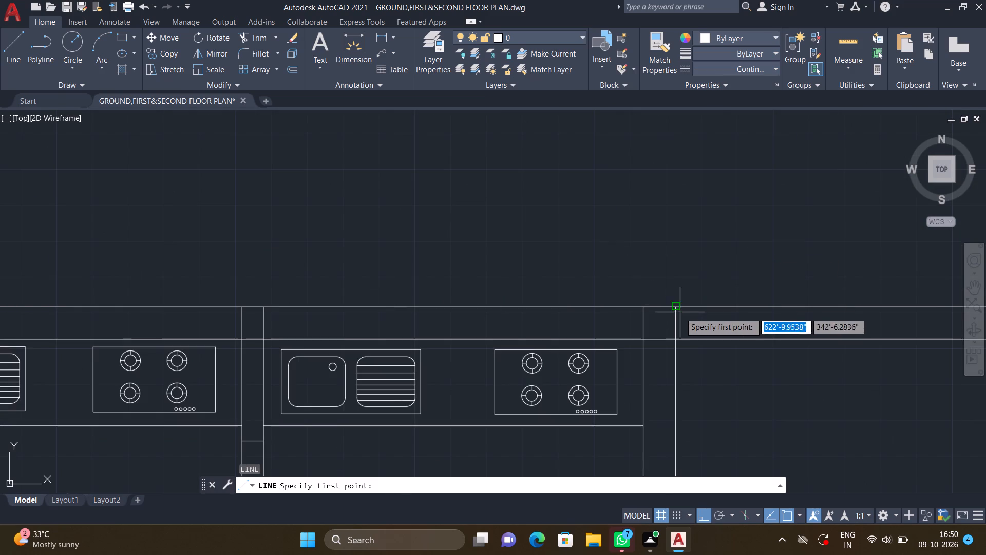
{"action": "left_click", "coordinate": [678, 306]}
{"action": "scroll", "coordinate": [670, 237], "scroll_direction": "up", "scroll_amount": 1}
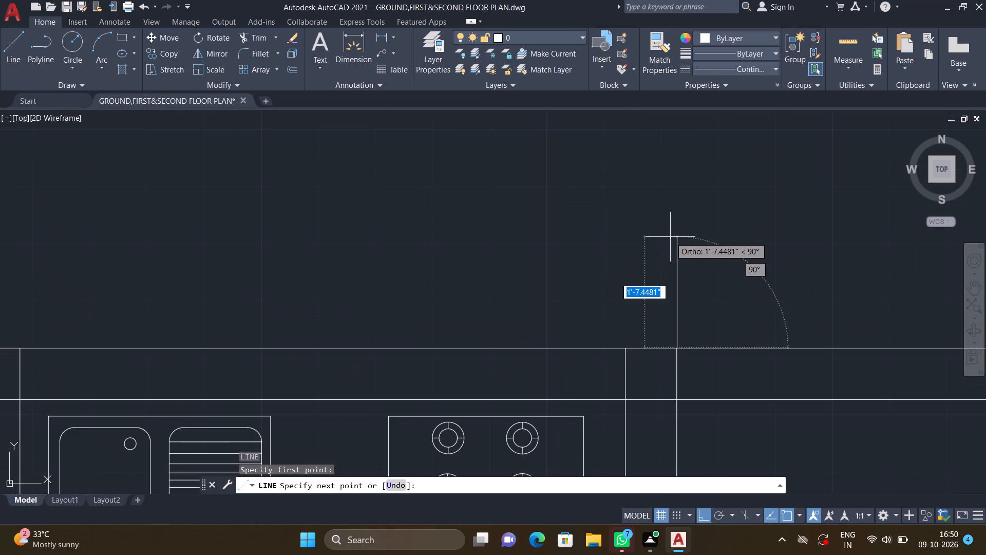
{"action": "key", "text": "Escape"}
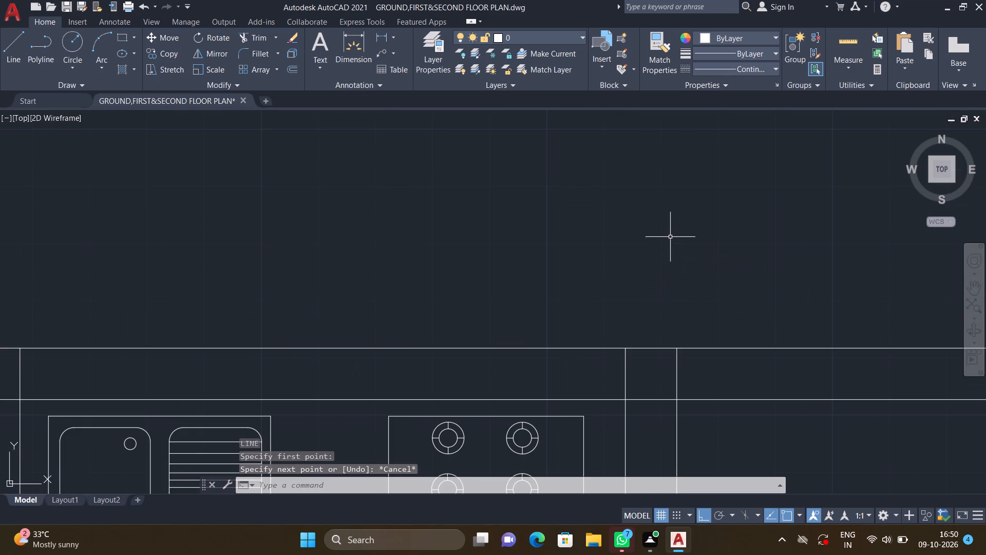
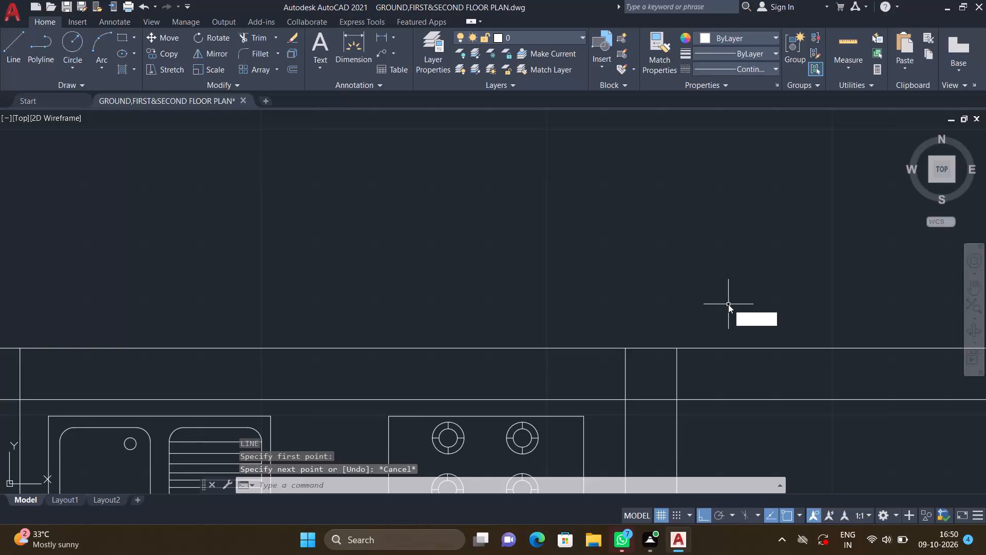
Draw a three-sided outline about 5'-1.8" wide above the kitchen's upper wall, from the outer right corner around to the wall's upper line.
{"action": "key", "text": "Return"}
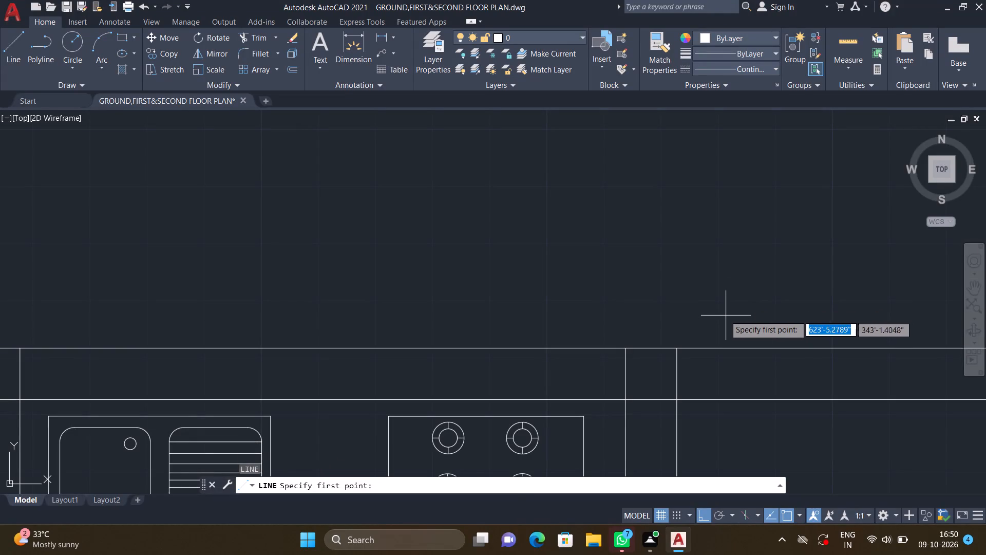
{"action": "left_click", "coordinate": [675, 348]}
{"action": "scroll", "coordinate": [677, 284], "scroll_direction": "down", "scroll_amount": 2}
{"action": "middle_click_drag", "start_coordinate": [680, 230], "coordinate": [680, 280]}
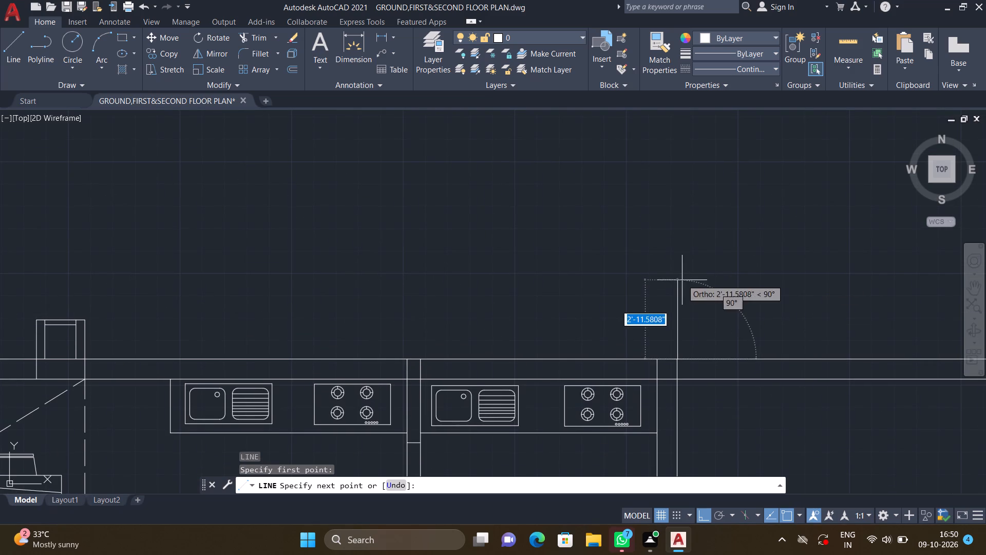
{"action": "scroll", "coordinate": [663, 301], "scroll_direction": "up", "scroll_amount": 1}
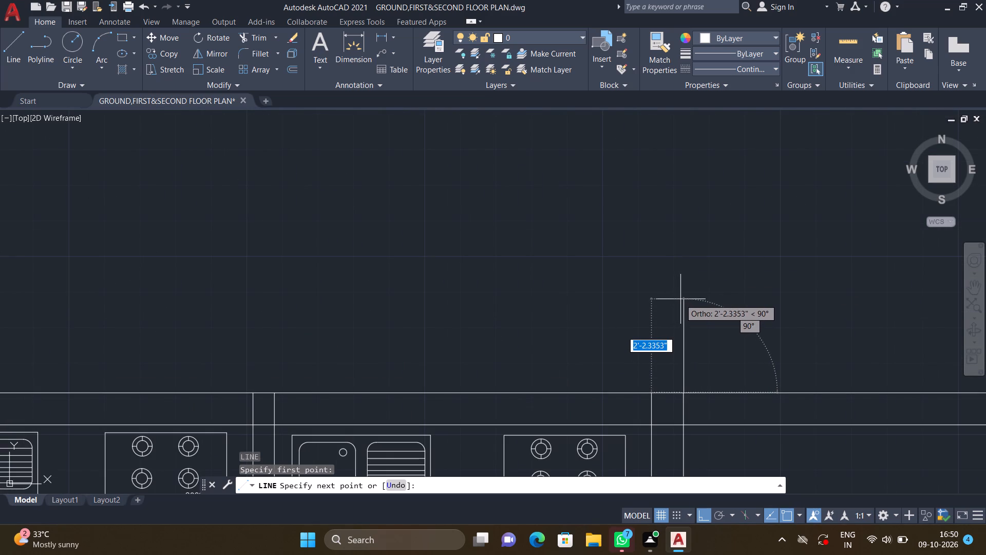
{"action": "left_click", "coordinate": [681, 292]}
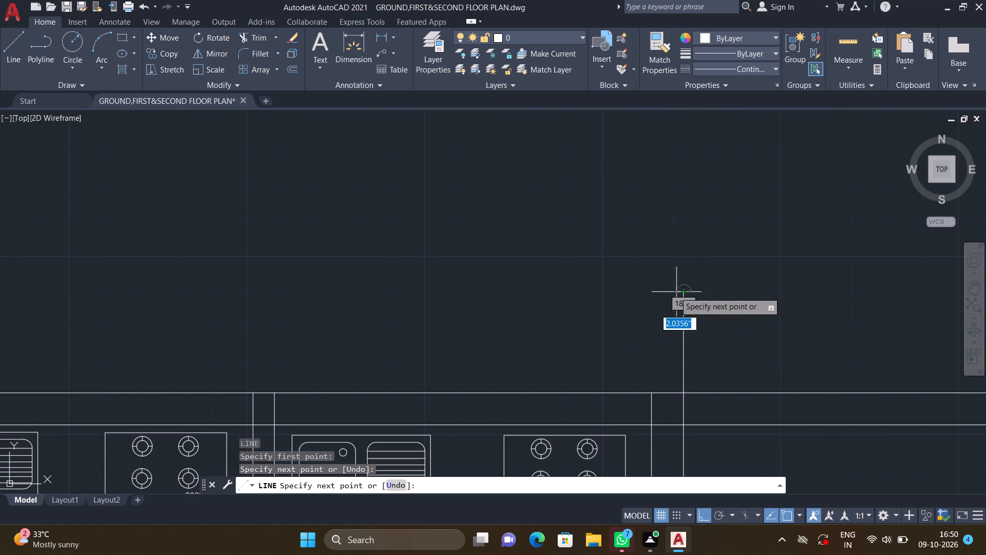
{"action": "scroll", "coordinate": [594, 283], "scroll_direction": "down", "scroll_amount": 2}
{"action": "middle_click_drag", "start_coordinate": [551, 295], "coordinate": [585, 291]}
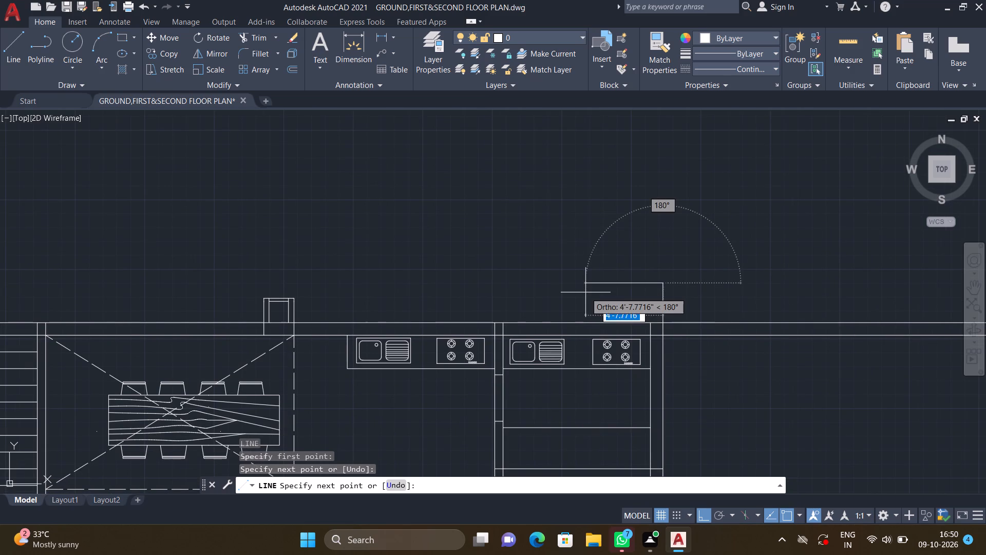
{"action": "scroll", "coordinate": [585, 292], "scroll_direction": "up", "scroll_amount": 2}
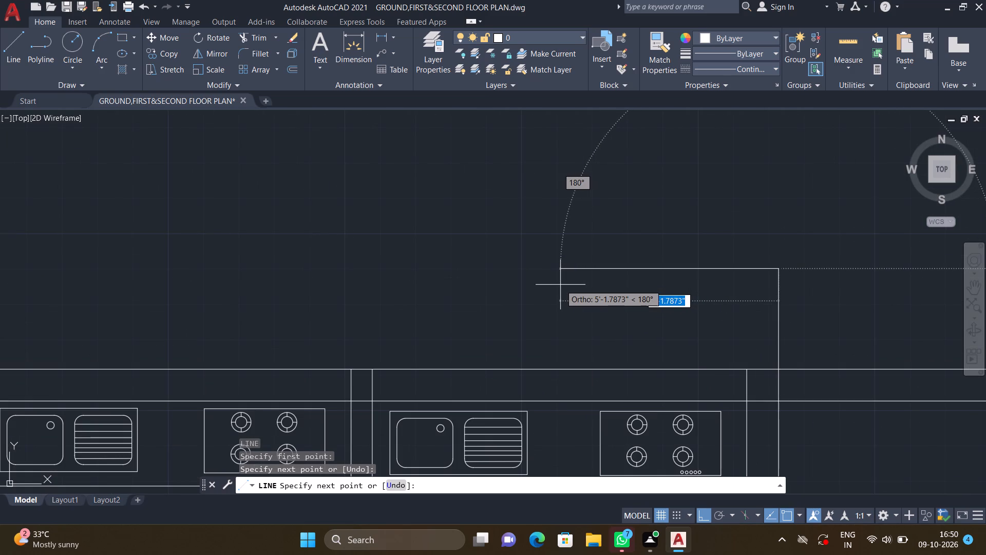
{"action": "left_click", "coordinate": [560, 285]}
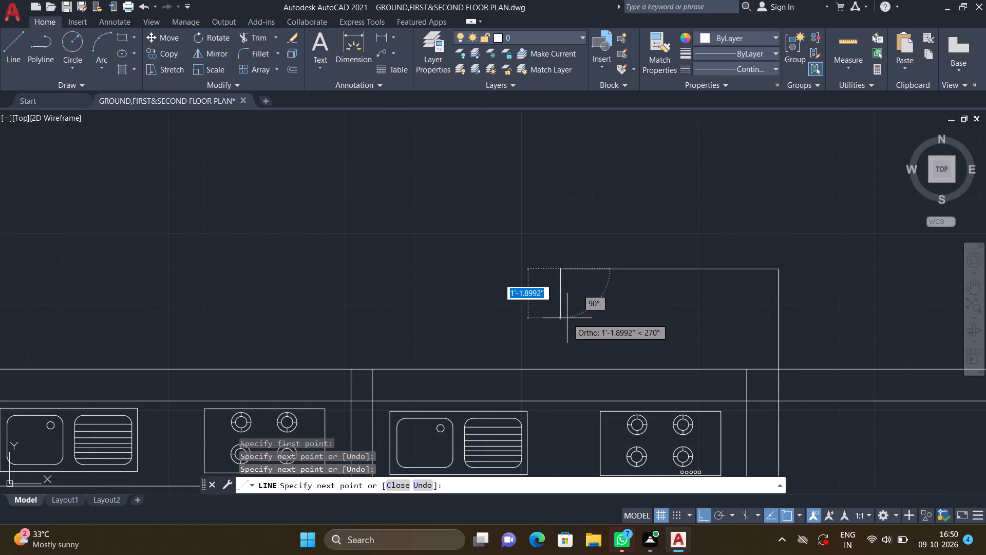
{"action": "scroll", "coordinate": [567, 319], "scroll_direction": "up", "scroll_amount": 1}
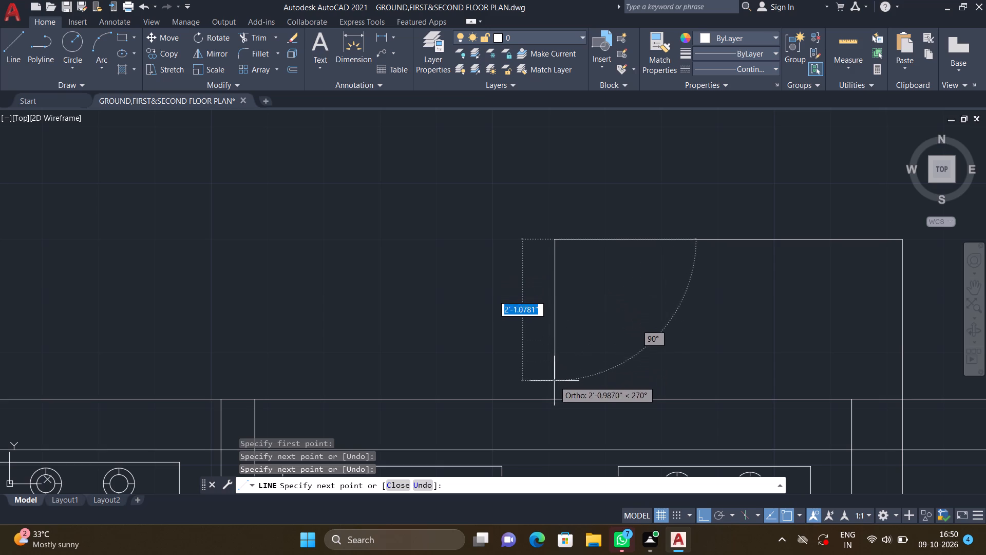
{"action": "left_click", "coordinate": [553, 397]}
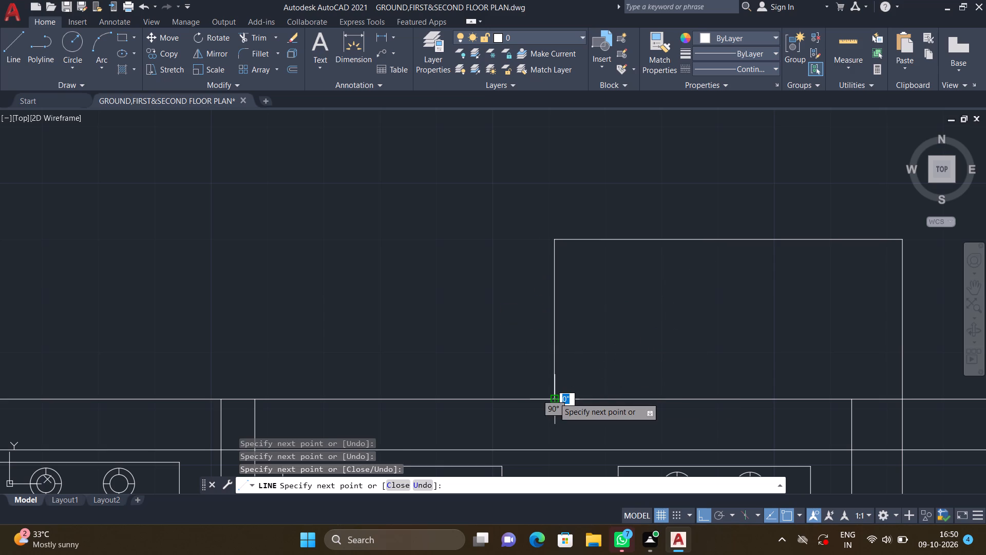
{"action": "key", "text": "Return"}
Draw a vertical line just inside the new outline's left edge, from the wall's upper line up to its top edge.
{"action": "key", "text": "l"}
{"action": "key", "text": "Return"}
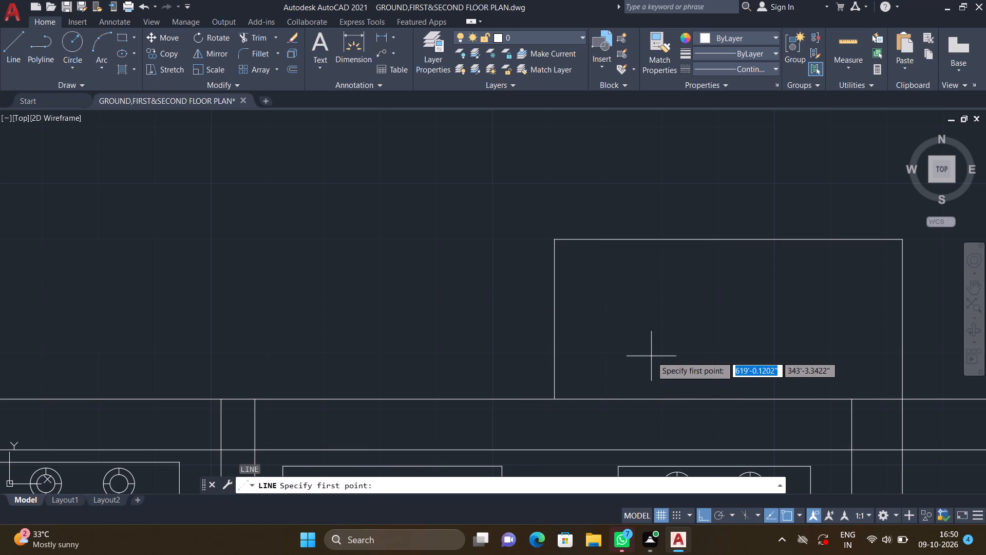
{"action": "scroll", "coordinate": [597, 400], "scroll_direction": "up", "scroll_amount": 1}
{"action": "double_click", "coordinate": [597, 399]}
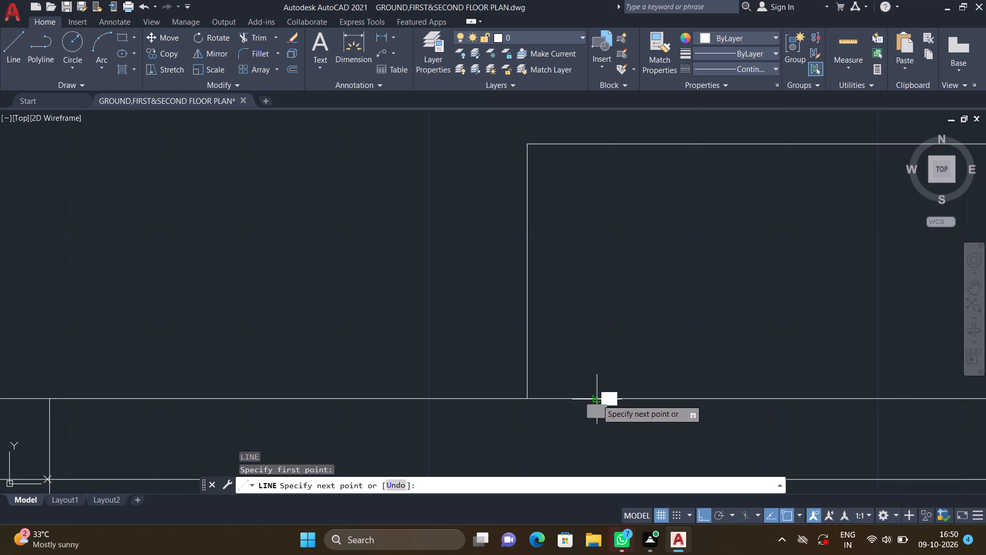
{"action": "scroll", "coordinate": [617, 314], "scroll_direction": "down", "scroll_amount": 1}
{"action": "middle_click_drag", "start_coordinate": [615, 267], "coordinate": [537, 347]}
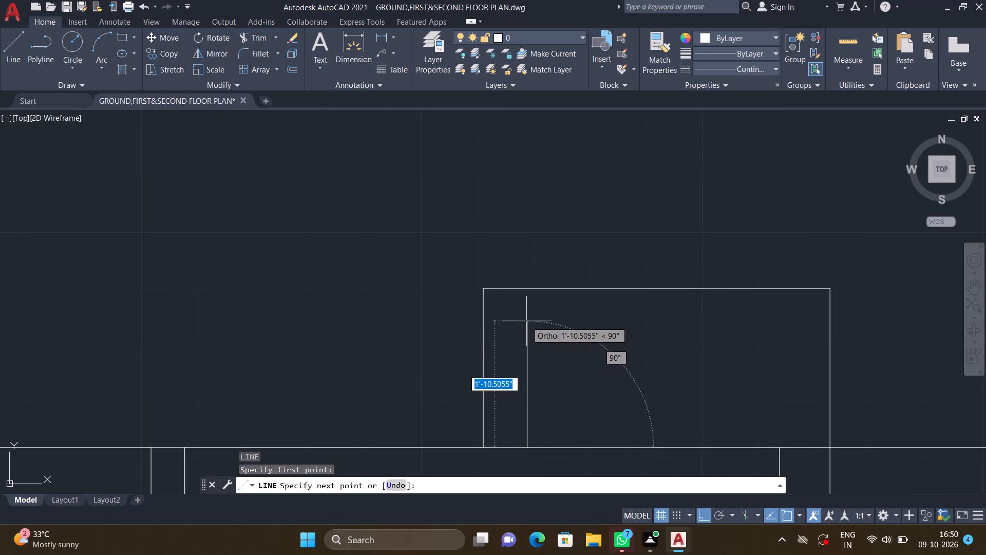
{"action": "scroll", "coordinate": [523, 319], "scroll_direction": "up", "scroll_amount": 1}
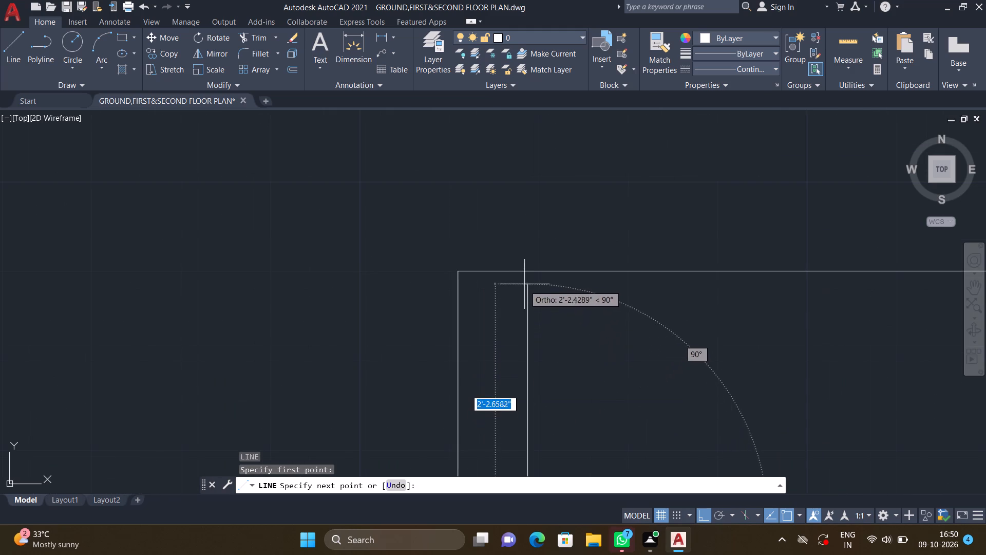
{"action": "left_click", "coordinate": [527, 271]}
{"action": "key", "text": "Return"}
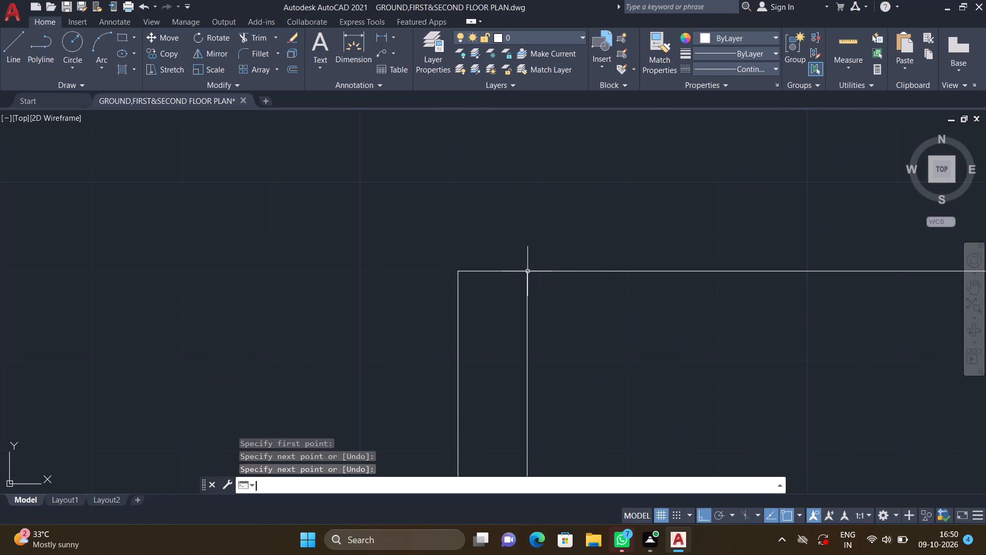
Draw a vertical line inside the outline's right edge, from the side wall's inner face at the upper wall line to the top edge.
{"action": "scroll", "coordinate": [528, 271], "scroll_direction": "down", "scroll_amount": 2}
{"action": "middle_click_drag", "start_coordinate": [589, 325], "coordinate": [545, 299]}
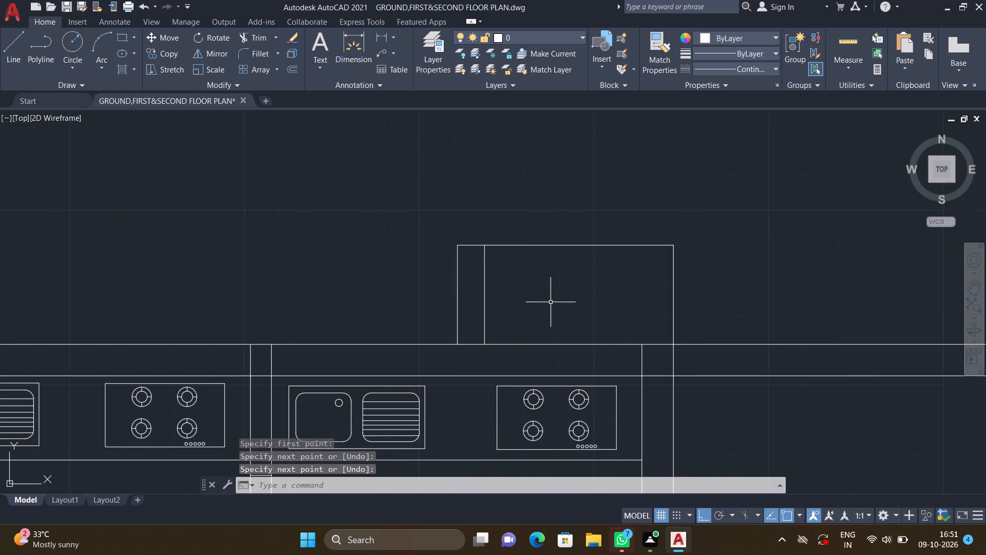
{"action": "middle_click_drag", "start_coordinate": [607, 280], "coordinate": [559, 268]}
{"action": "scroll", "coordinate": [586, 274], "scroll_direction": "up", "scroll_amount": 1}
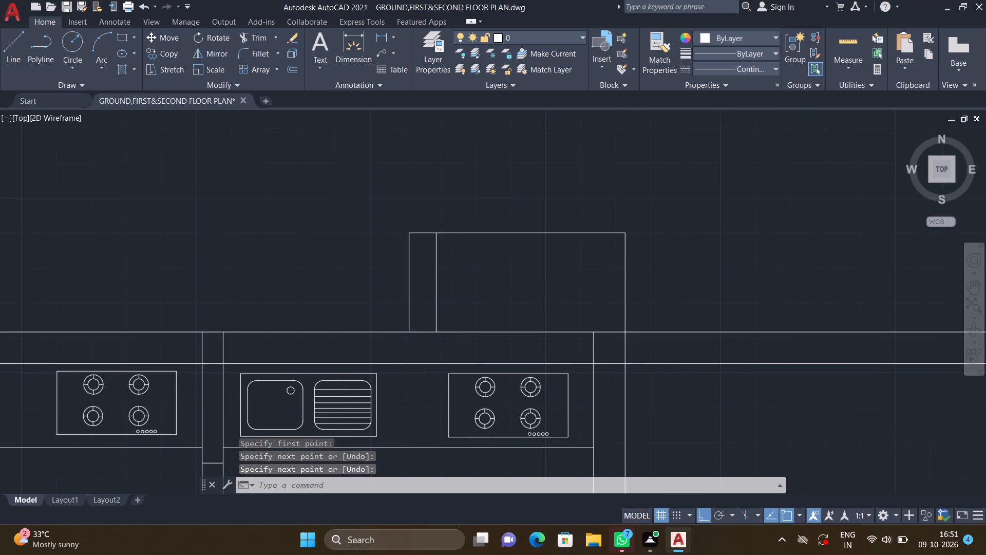
{"action": "key", "text": "l"}
{"action": "key", "text": "Return"}
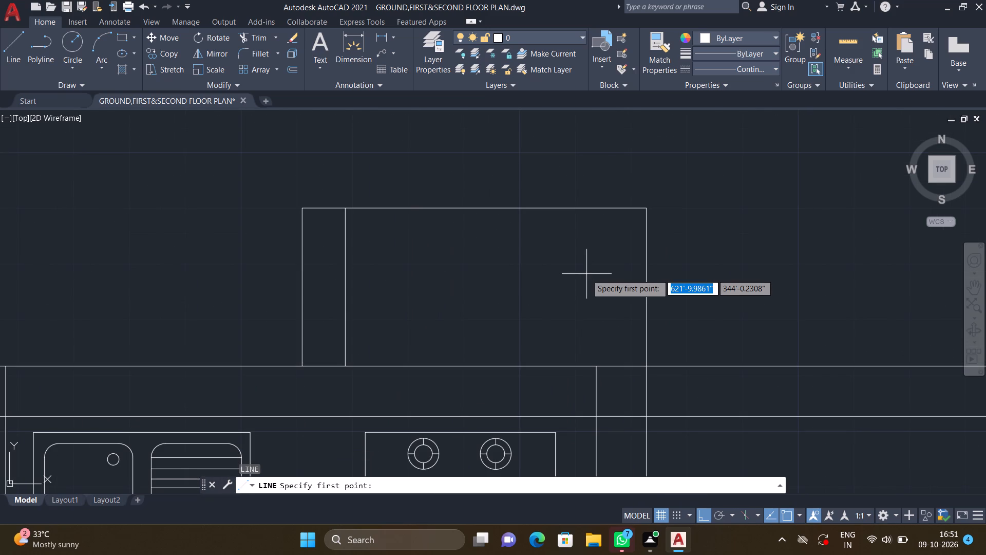
{"action": "left_click", "coordinate": [597, 367]}
{"action": "scroll", "coordinate": [598, 304], "scroll_direction": "down", "scroll_amount": 2}
{"action": "middle_click_drag", "start_coordinate": [593, 269], "coordinate": [590, 297]}
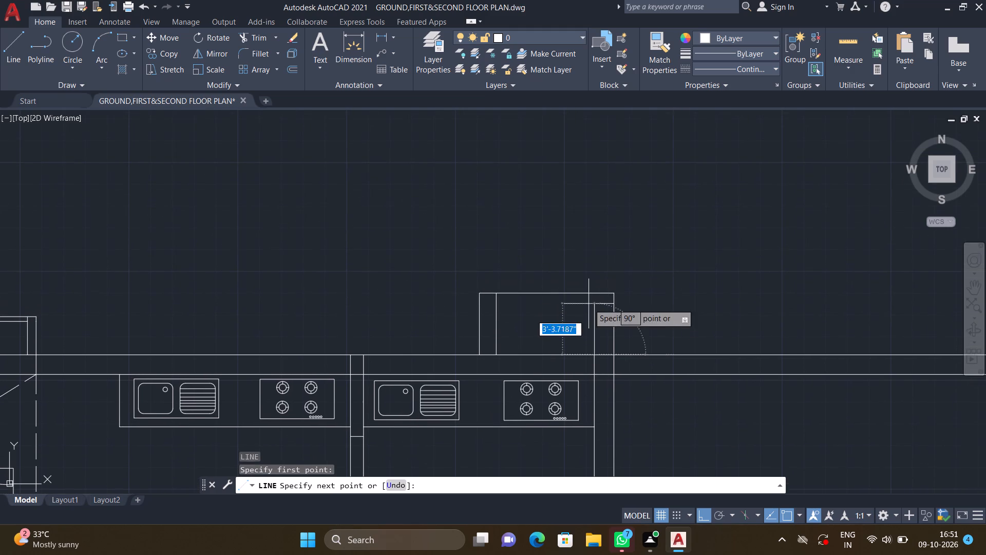
{"action": "scroll", "coordinate": [589, 305], "scroll_direction": "up", "scroll_amount": 2}
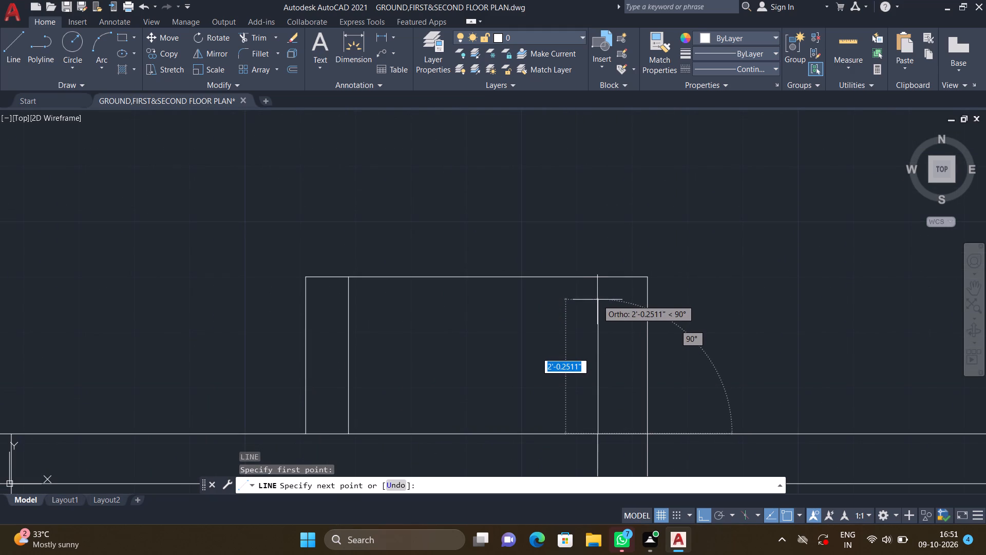
{"action": "left_click", "coordinate": [600, 277]}
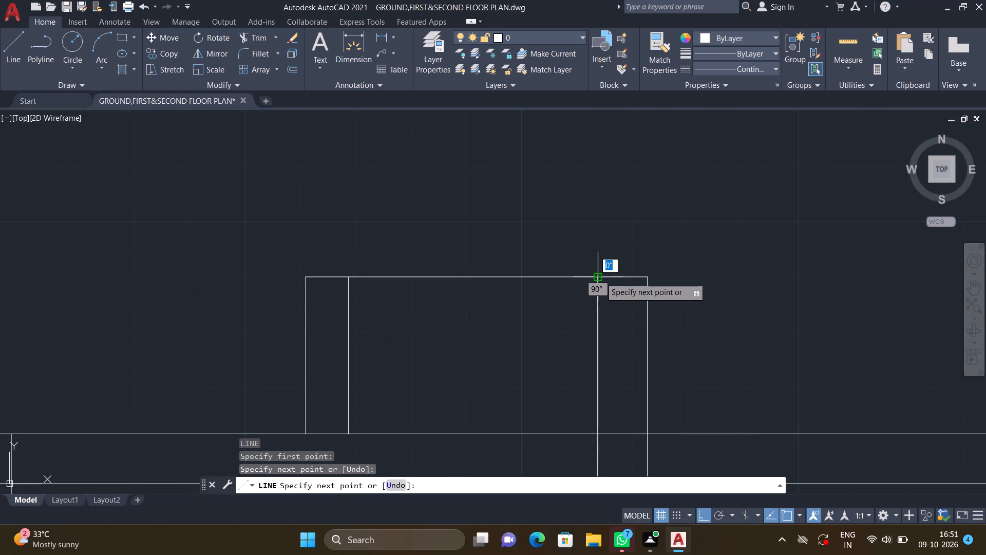
{"action": "key", "text": "Return"}
Draw a strip about 4.6" high and 5'-1.8" wide on the outline's top edge, from its upper-left to its upper-right corner.
{"action": "middle_click_drag", "start_coordinate": [464, 290], "coordinate": [525, 266]}
{"action": "key", "text": "l"}
{"action": "key", "text": "Return"}
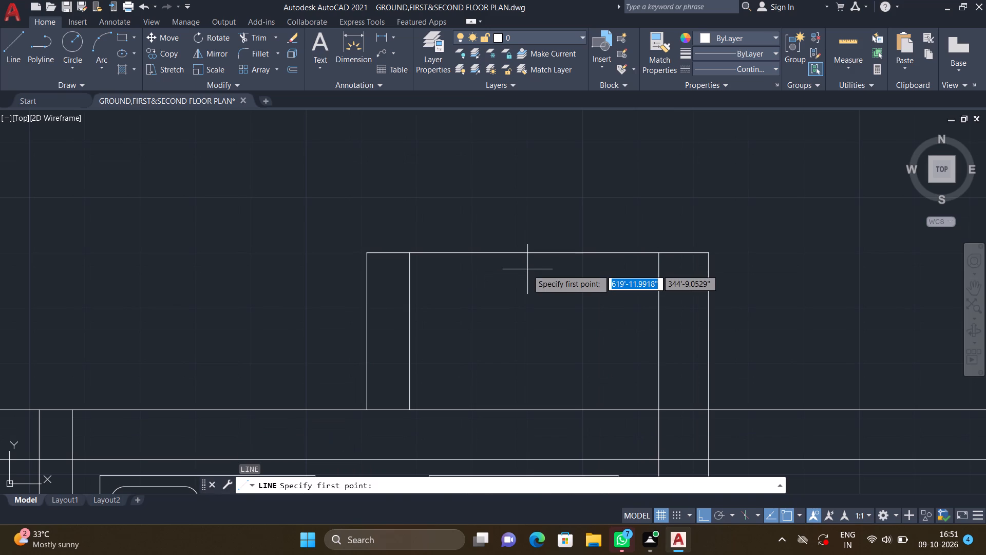
{"action": "scroll", "coordinate": [525, 261], "scroll_direction": "down", "scroll_amount": 1}
{"action": "middle_click_drag", "start_coordinate": [525, 261], "coordinate": [524, 311]}
{"action": "scroll", "coordinate": [417, 303], "scroll_direction": "up", "scroll_amount": 2}
{"action": "left_click", "coordinate": [431, 311]}
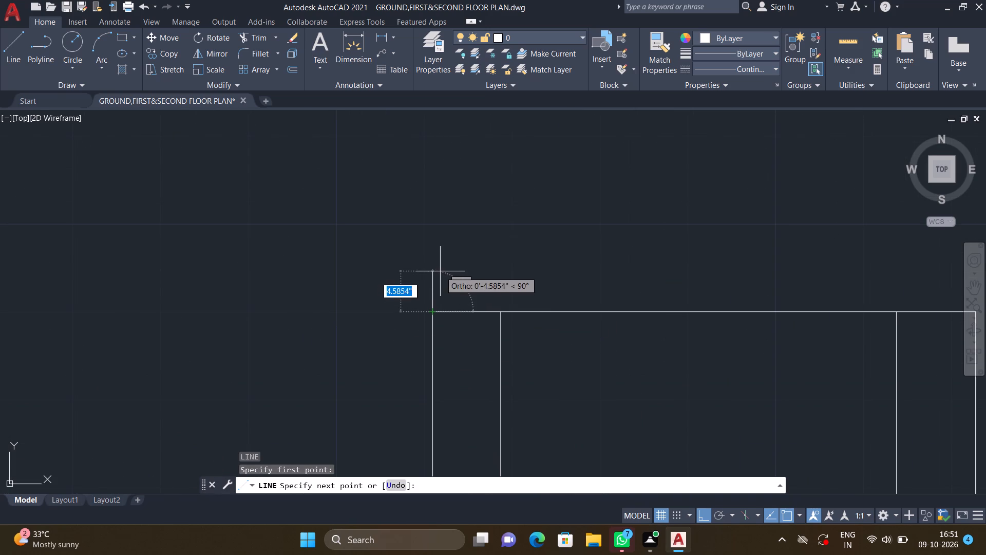
{"action": "left_click", "coordinate": [440, 271]}
{"action": "scroll", "coordinate": [541, 277], "scroll_direction": "down", "scroll_amount": 1}
{"action": "middle_click_drag", "start_coordinate": [613, 267], "coordinate": [516, 229]}
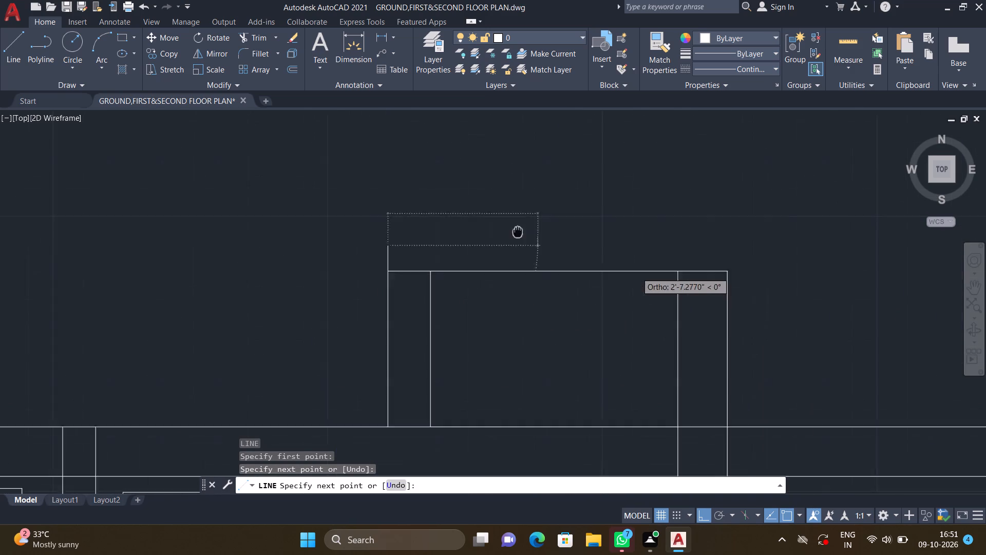
{"action": "middle_click_drag", "start_coordinate": [516, 229], "coordinate": [480, 220]}
{"action": "scroll", "coordinate": [684, 245], "scroll_direction": "up", "scroll_amount": 2}
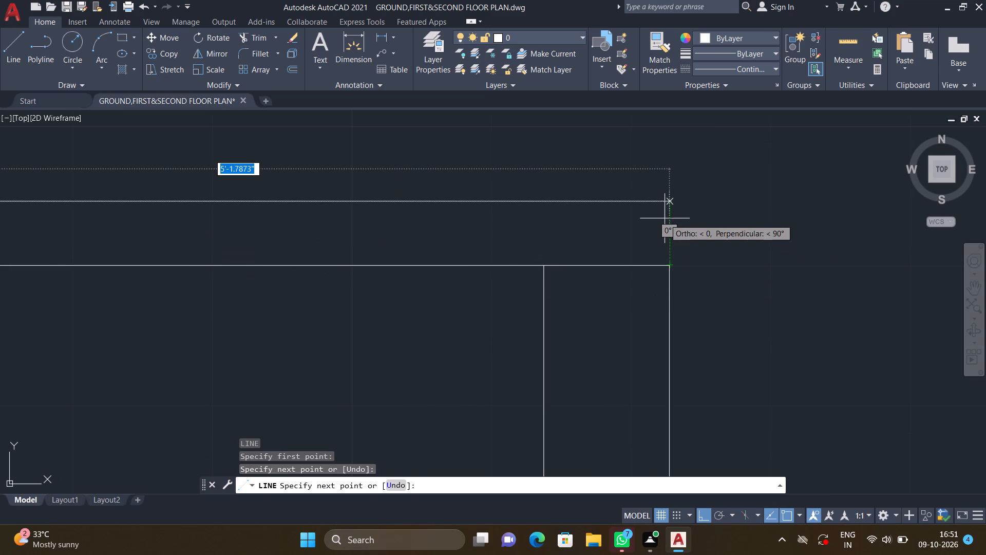
{"action": "left_click_drag", "start_coordinate": [670, 203], "coordinate": [670, 208]}
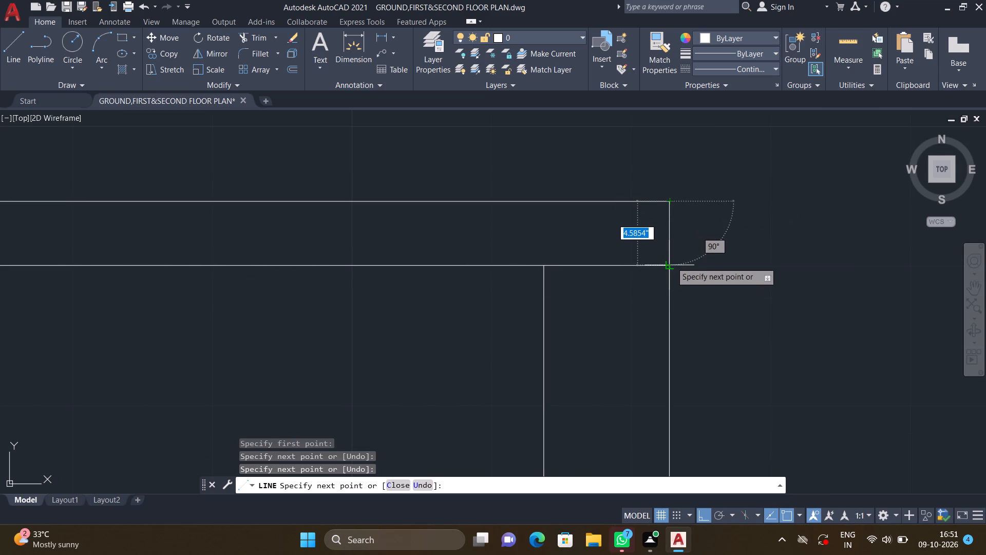
{"action": "left_click", "coordinate": [668, 268]}
{"action": "key", "text": "Return"}
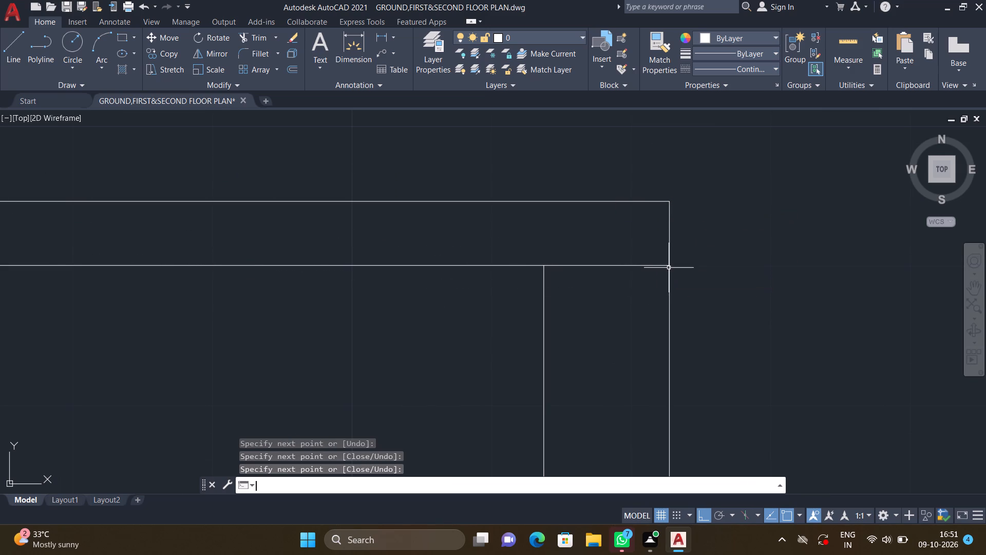
Extend both inner vertical lines of the outline up through the strip to its top edge.
{"action": "scroll", "coordinate": [553, 248], "scroll_direction": "down", "scroll_amount": 2}
{"action": "middle_click_drag", "start_coordinate": [433, 266], "coordinate": [433, 265]}
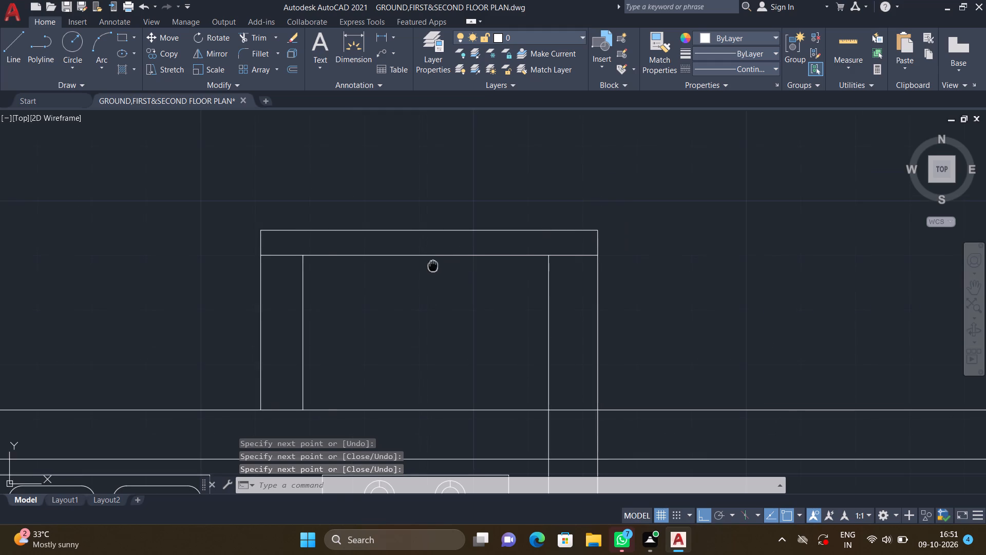
{"action": "middle_click_drag", "start_coordinate": [433, 265], "coordinate": [523, 248]}
{"action": "type", "text": "EX"}
{"action": "key", "text": "Return"}
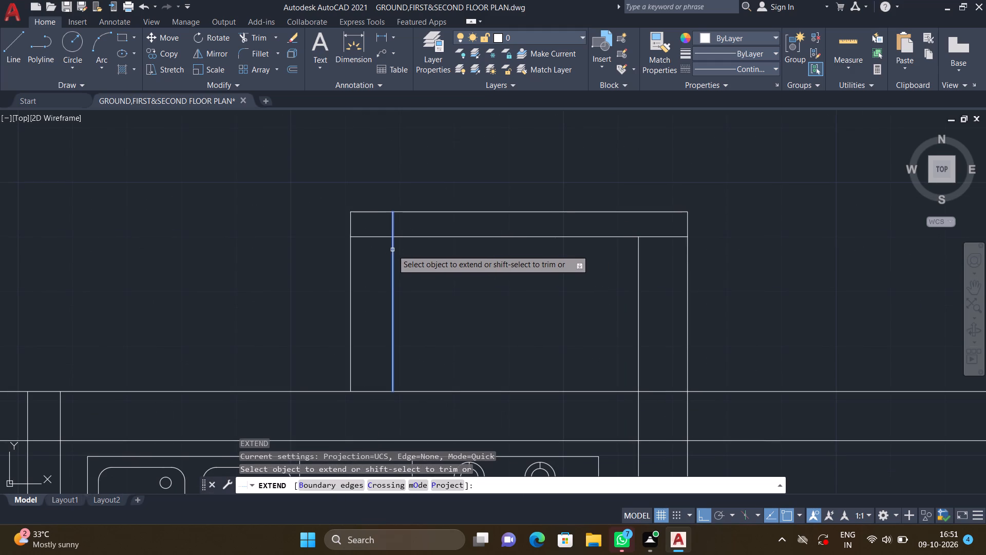
{"action": "left_click", "coordinate": [392, 250]}
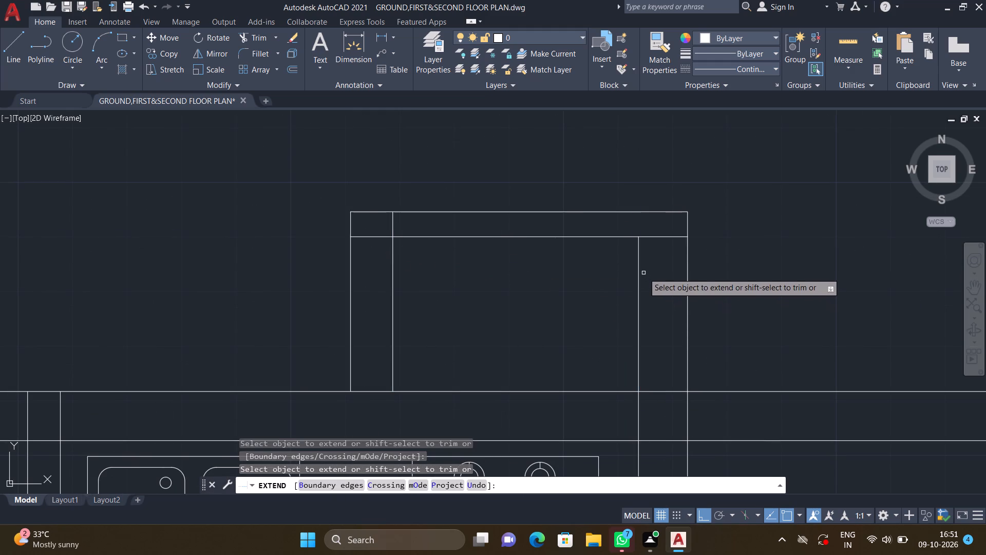
{"action": "left_click", "coordinate": [639, 262]}
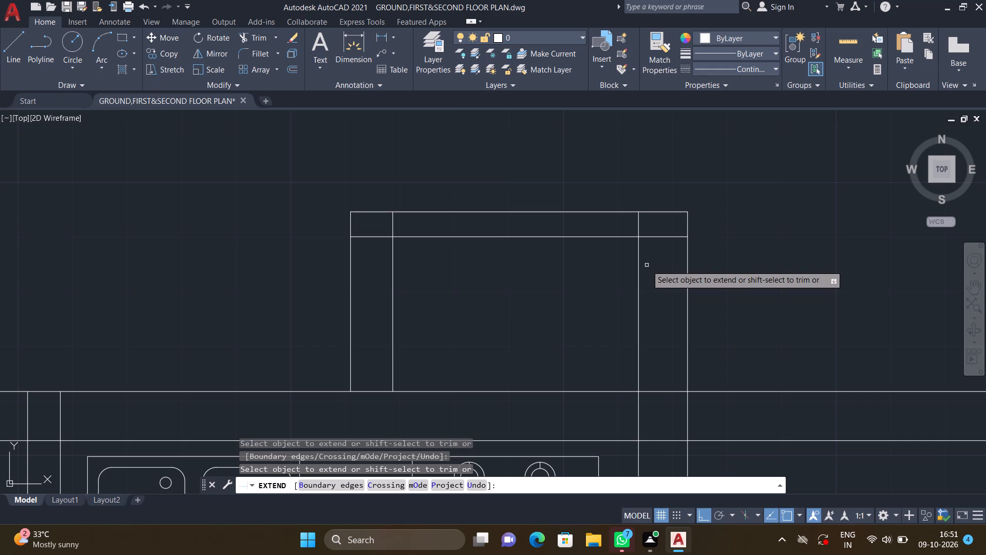
{"action": "key", "text": "Return"}
Trim the strip's lower line at both ends, leaving only the portion between the two inner vertical lines.
{"action": "type", "text": "TR"}
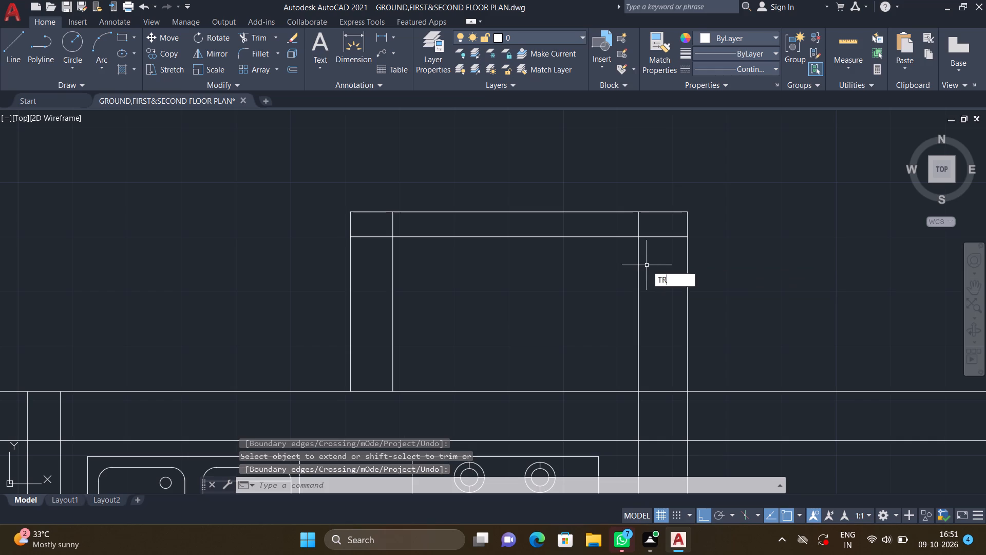
{"action": "key", "text": "Return"}
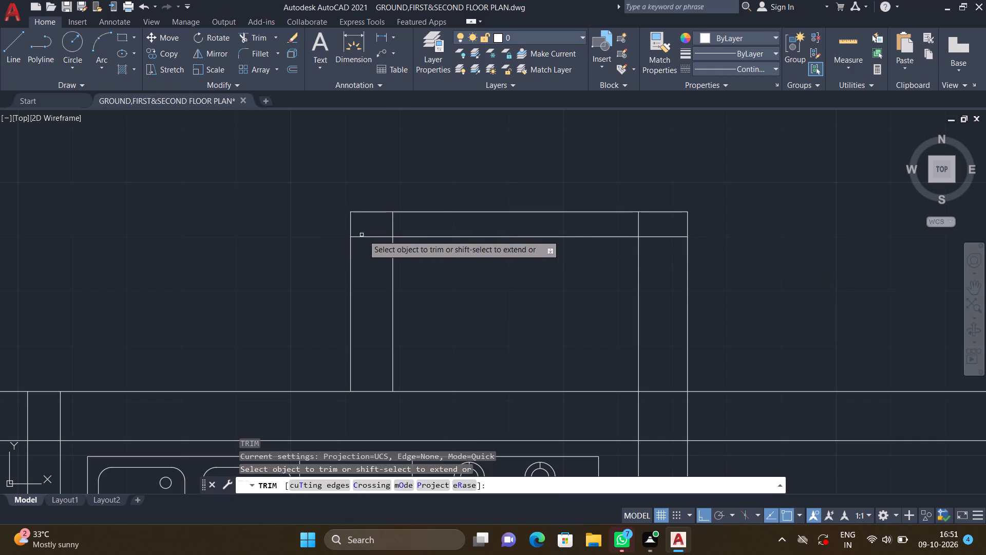
{"action": "left_click", "coordinate": [370, 236]}
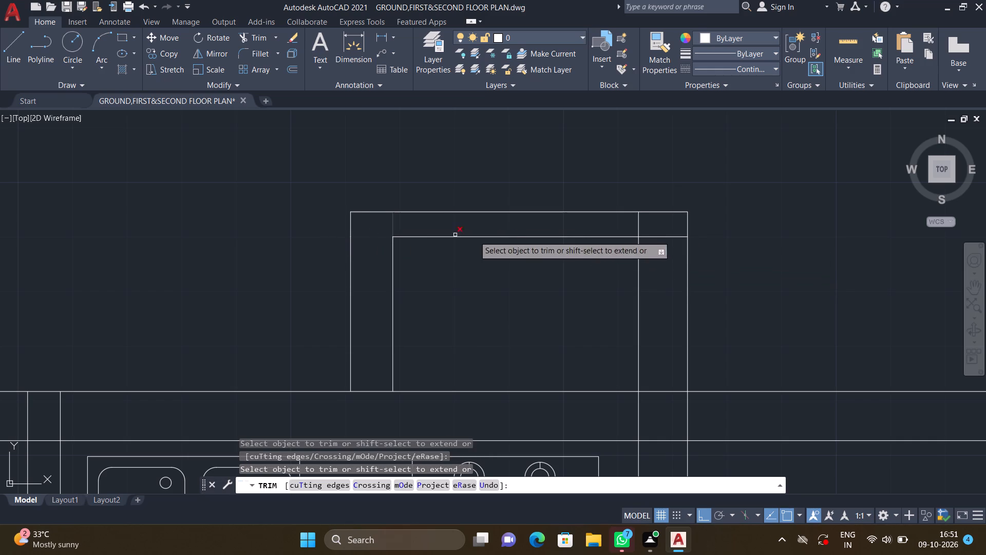
{"action": "left_click", "coordinate": [656, 237]}
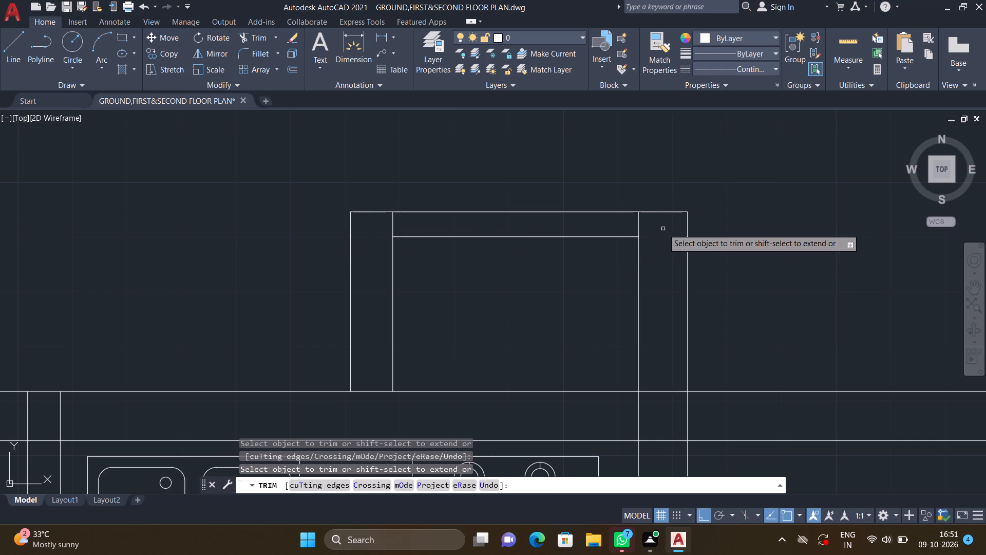
{"action": "key", "text": "Return"}
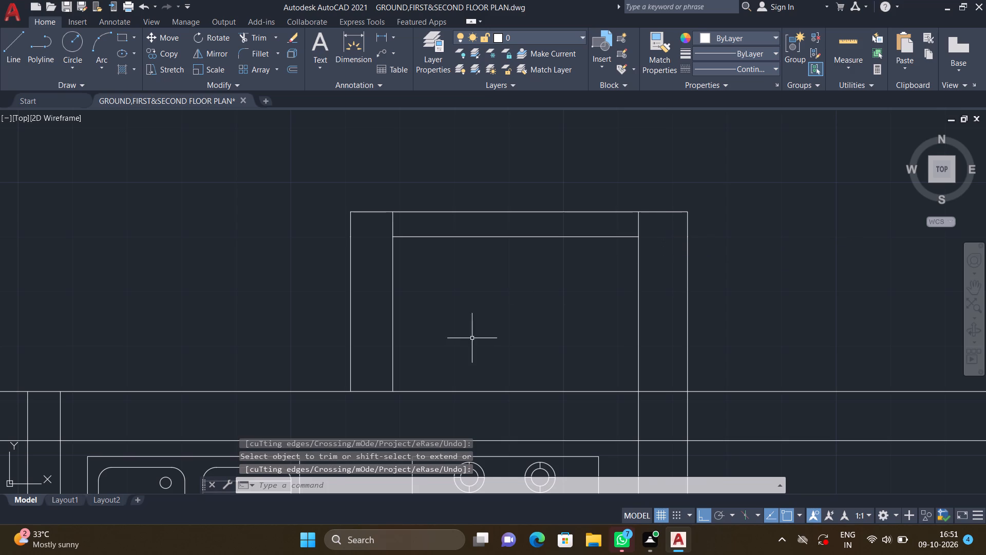
Draw a vertical line about 77' long outside the side wall, from the lower strip's top edge up past the upper wall lines.
{"action": "scroll", "coordinate": [461, 330], "scroll_direction": "down", "scroll_amount": 2}
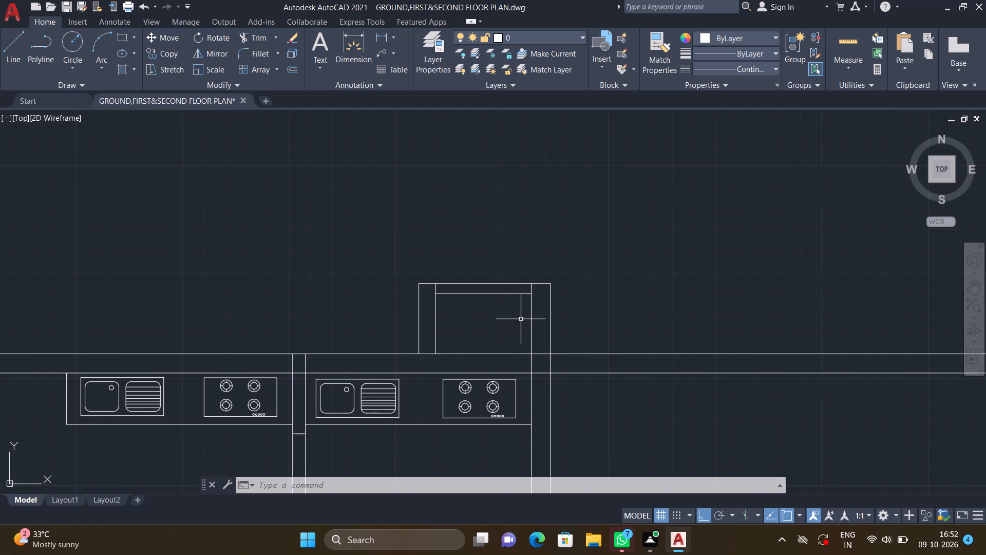
{"action": "scroll", "coordinate": [540, 297], "scroll_direction": "down", "scroll_amount": 2}
{"action": "middle_click_drag", "start_coordinate": [630, 359], "coordinate": [566, 254]}
{"action": "scroll", "coordinate": [568, 255], "scroll_direction": "down", "scroll_amount": 2}
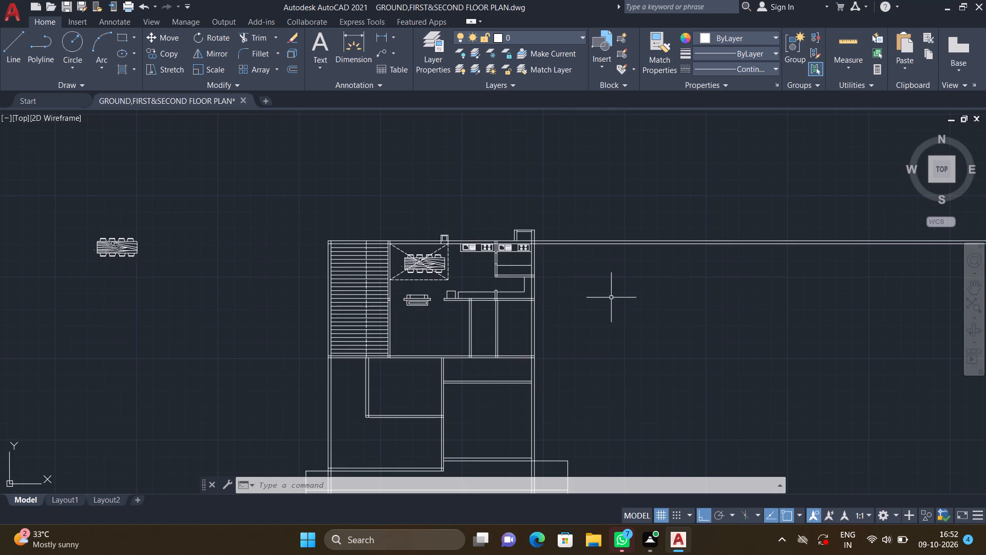
{"action": "scroll", "coordinate": [610, 298], "scroll_direction": "down", "scroll_amount": 1}
{"action": "middle_click_drag", "start_coordinate": [616, 338], "coordinate": [581, 290]}
{"action": "key", "text": "l"}
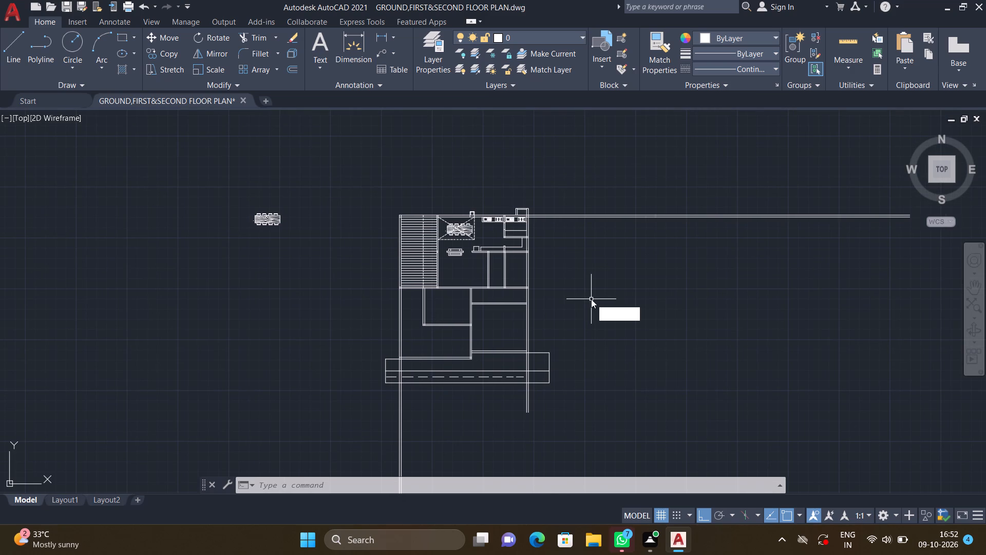
{"action": "key", "text": "Return"}
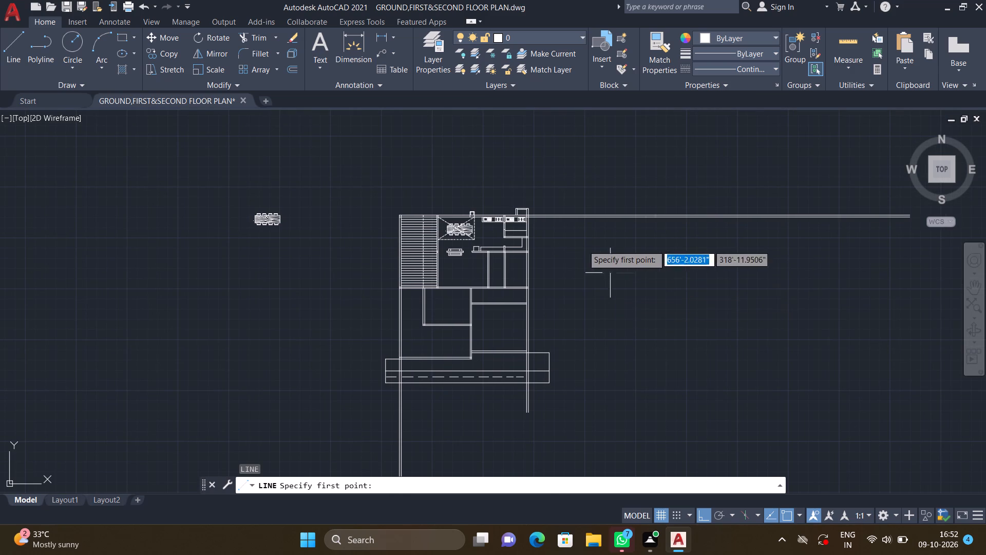
{"action": "scroll", "coordinate": [578, 246], "scroll_direction": "up", "scroll_amount": 1}
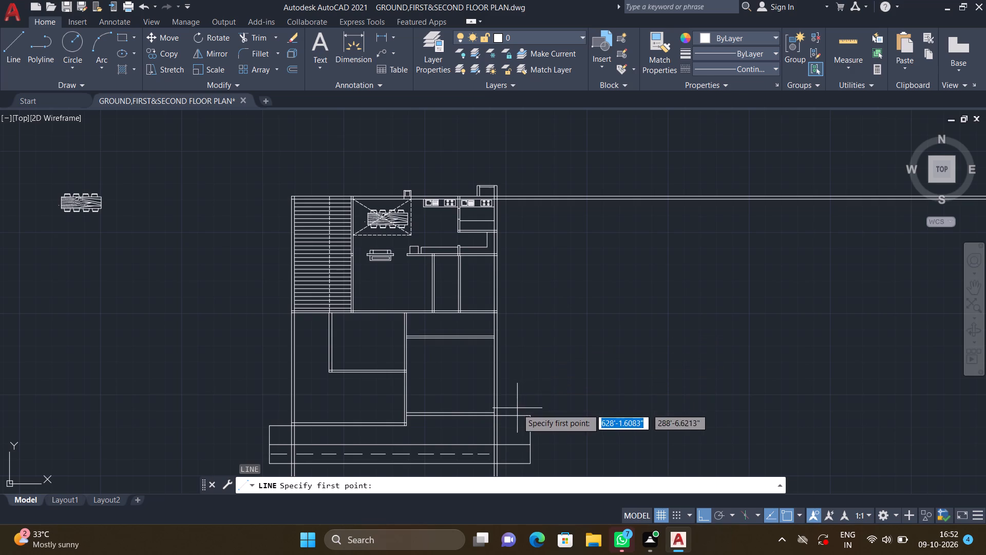
{"action": "scroll", "coordinate": [515, 413], "scroll_direction": "up", "scroll_amount": 2}
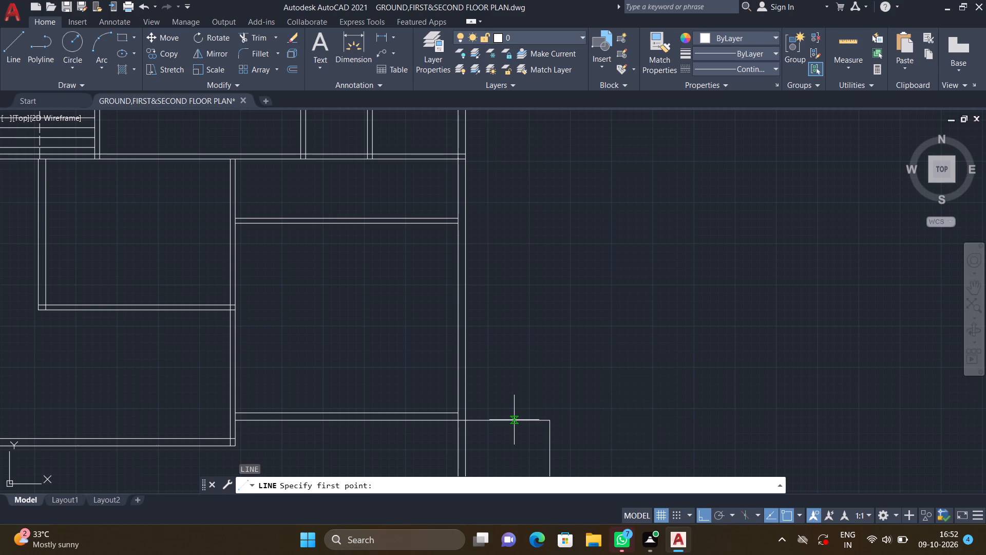
{"action": "scroll", "coordinate": [517, 422], "scroll_direction": "up", "scroll_amount": 2}
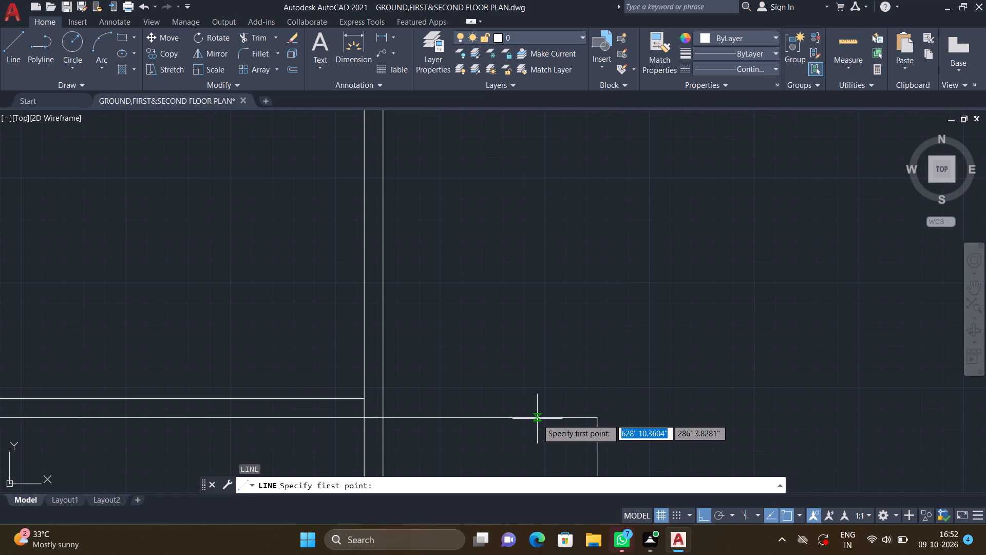
{"action": "left_click", "coordinate": [543, 417]}
{"action": "scroll", "coordinate": [555, 298], "scroll_direction": "down", "scroll_amount": 3}
{"action": "middle_click_drag", "start_coordinate": [561, 247], "coordinate": [560, 248]}
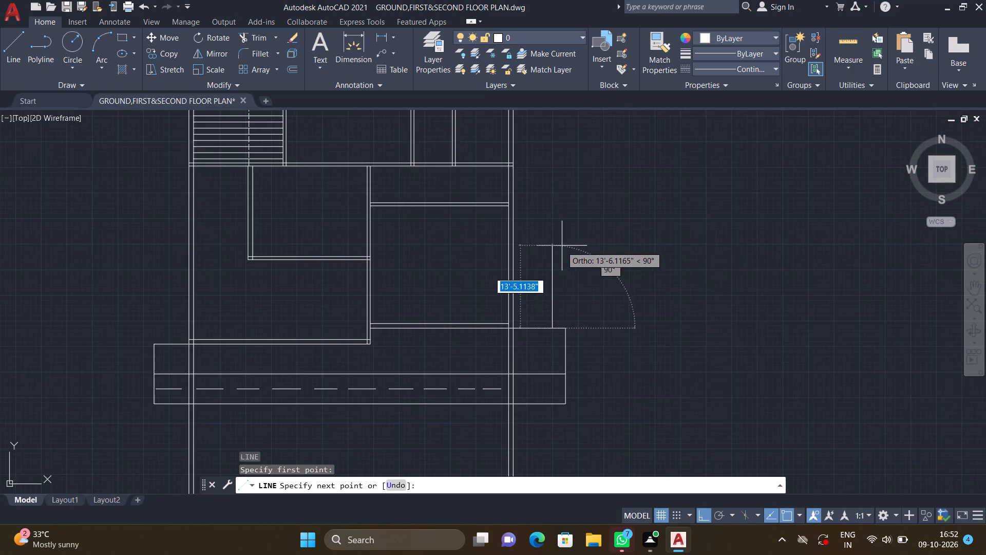
{"action": "middle_click_drag", "start_coordinate": [560, 248], "coordinate": [577, 372]}
{"action": "scroll", "coordinate": [579, 370], "scroll_direction": "down", "scroll_amount": 1}
{"action": "middle_click_drag", "start_coordinate": [578, 284], "coordinate": [575, 331]}
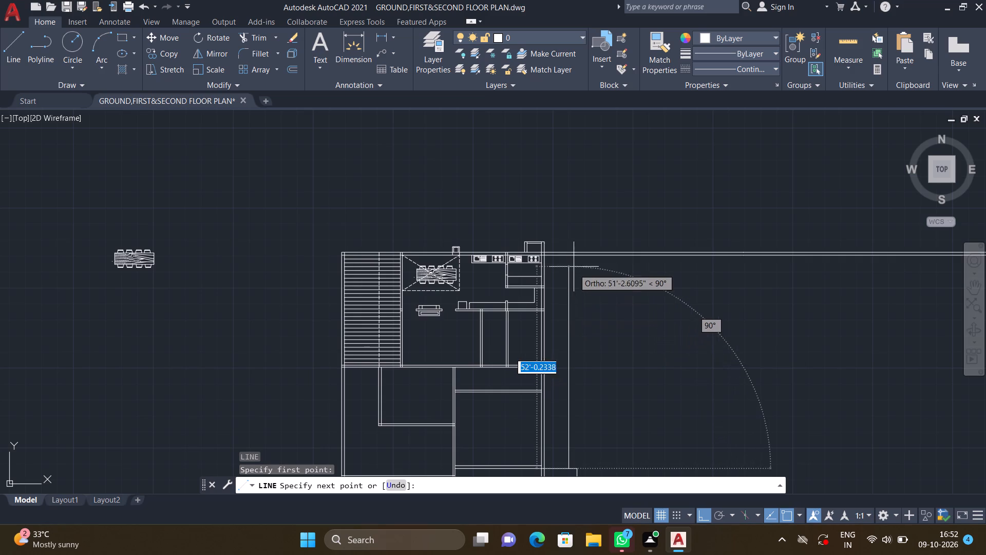
{"action": "scroll", "coordinate": [567, 225], "scroll_direction": "down", "scroll_amount": 1}
{"action": "middle_click_drag", "start_coordinate": [565, 227], "coordinate": [561, 284]}
{"action": "scroll", "coordinate": [570, 262], "scroll_direction": "up", "scroll_amount": 1}
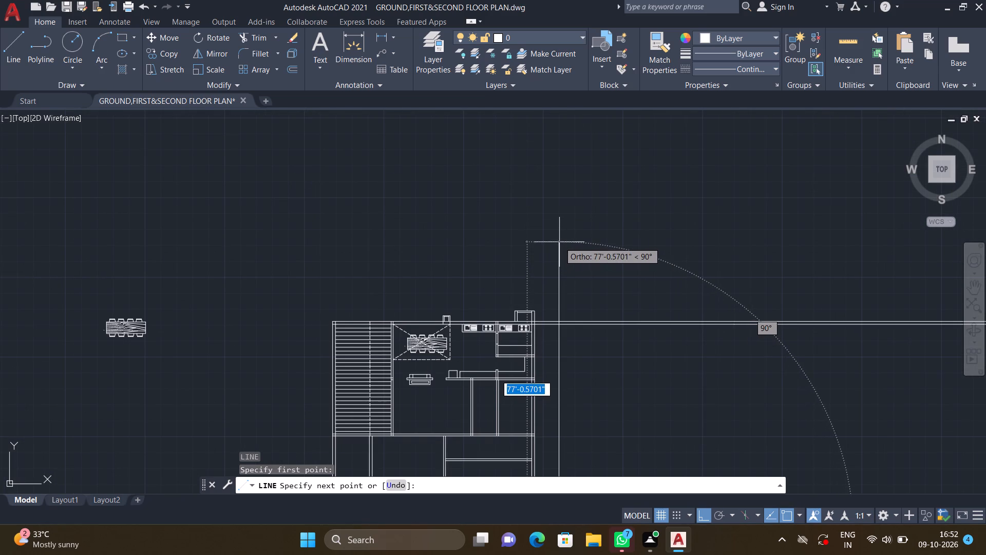
{"action": "left_click", "coordinate": [558, 237]}
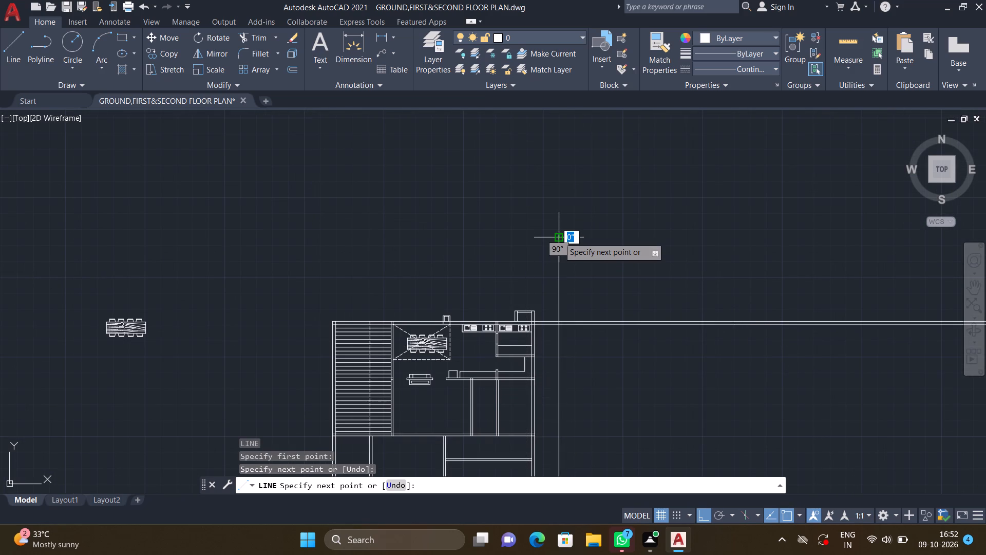
{"action": "key", "text": "Return"}
Offset the new vertical line 9" outward, away from the building, to form a double wall line.
{"action": "middle_click_drag", "start_coordinate": [595, 375], "coordinate": [509, 289]}
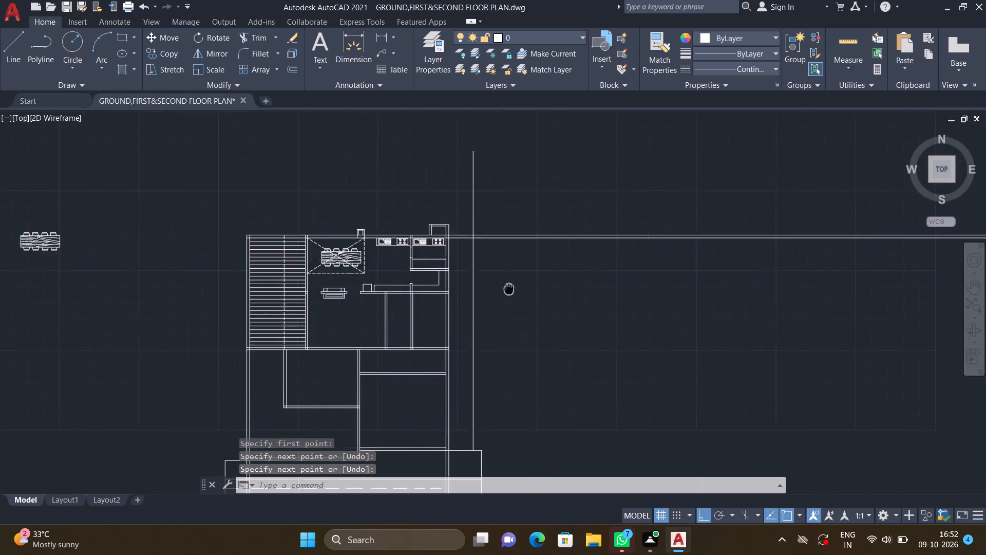
{"action": "scroll", "coordinate": [517, 296], "scroll_direction": "down", "scroll_amount": 1}
{"action": "scroll", "coordinate": [508, 316], "scroll_direction": "up", "scroll_amount": 2}
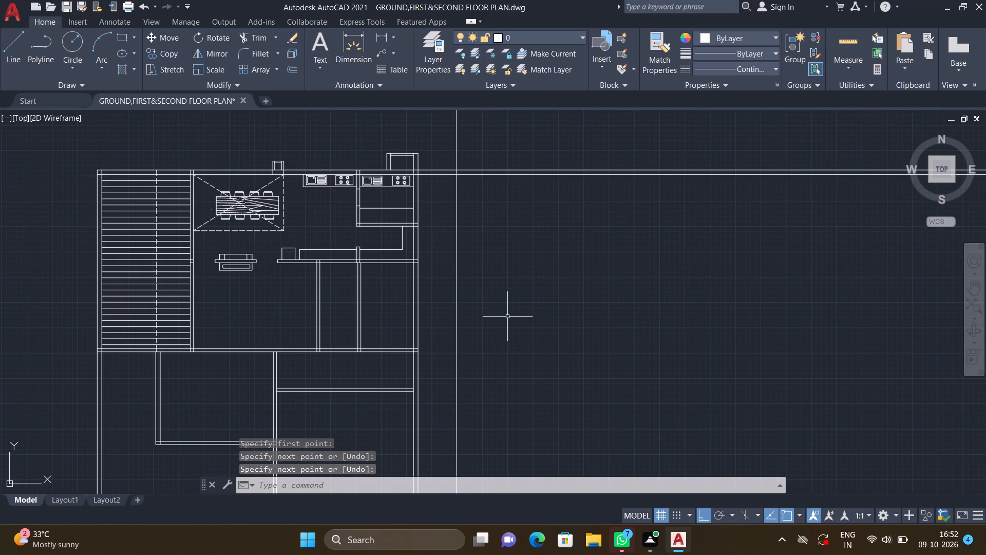
{"action": "key", "text": "o"}
{"action": "key", "text": "Return"}
{"action": "type", "text": "9\""}
{"action": "key", "text": "Return"}
{"action": "scroll", "coordinate": [499, 322], "scroll_direction": "down", "scroll_amount": 2}
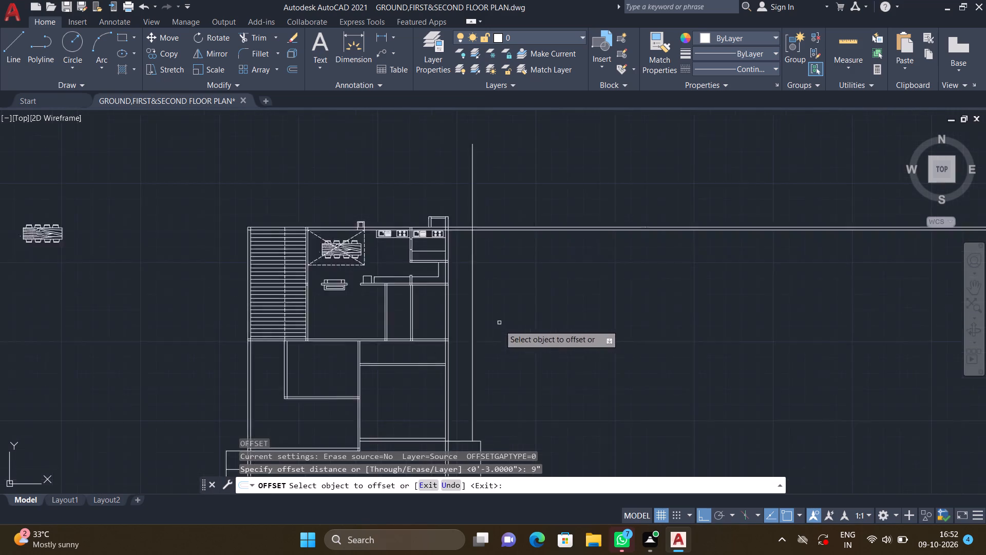
{"action": "middle_click_drag", "start_coordinate": [488, 341], "coordinate": [467, 291]}
{"action": "scroll", "coordinate": [462, 342], "scroll_direction": "up", "scroll_amount": 2}
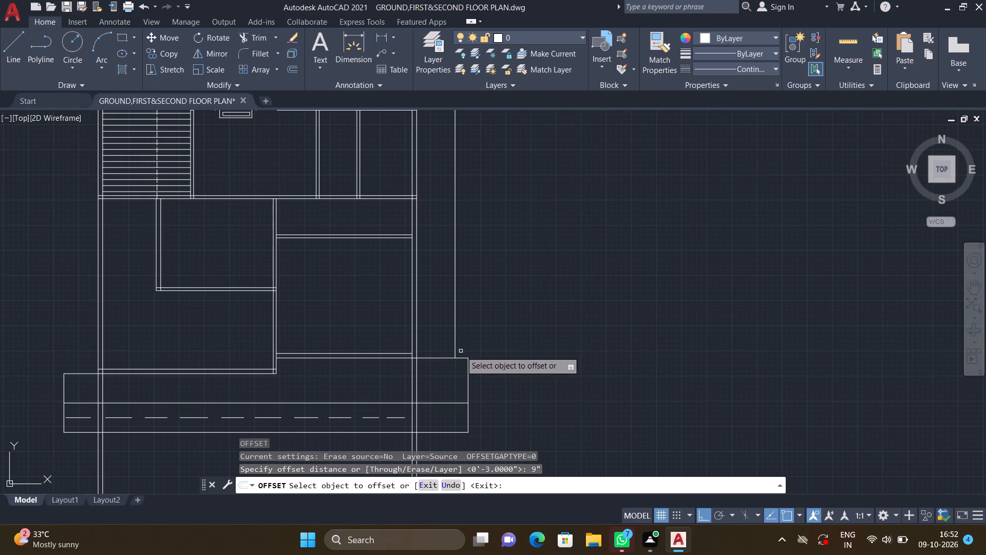
{"action": "scroll", "coordinate": [456, 354], "scroll_direction": "up", "scroll_amount": 3}
{"action": "left_click_drag", "start_coordinate": [440, 342], "coordinate": [445, 342]}
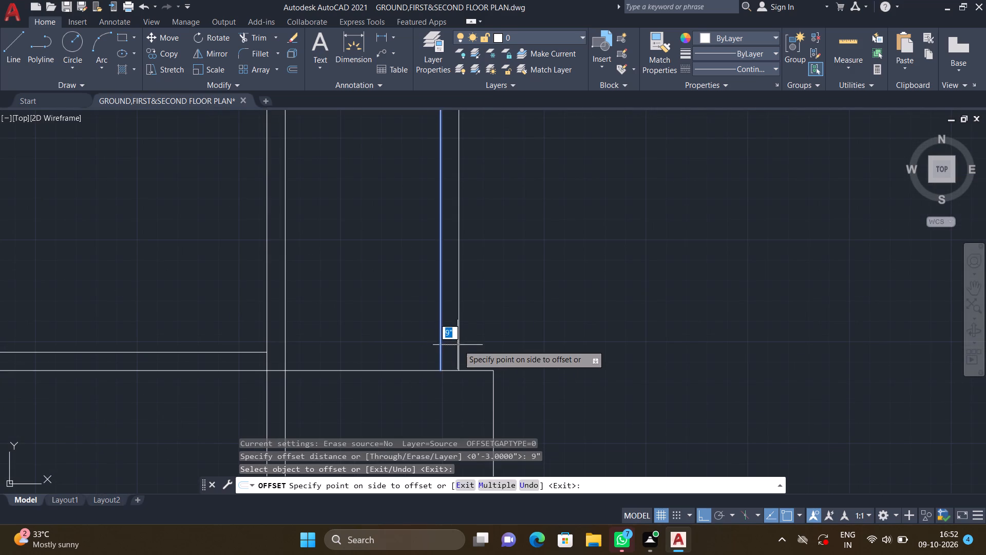
{"action": "left_click", "coordinate": [467, 345]}
{"action": "key", "text": "Return"}
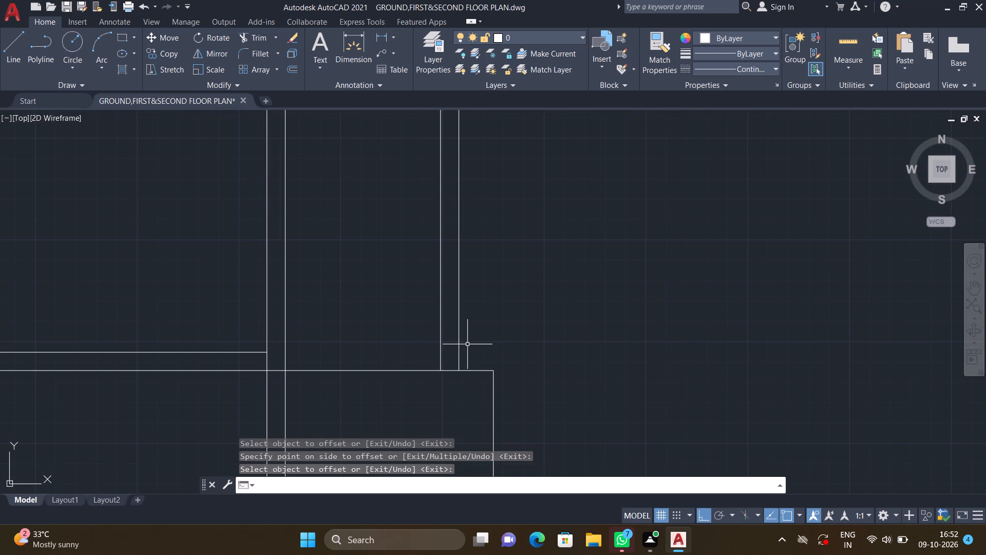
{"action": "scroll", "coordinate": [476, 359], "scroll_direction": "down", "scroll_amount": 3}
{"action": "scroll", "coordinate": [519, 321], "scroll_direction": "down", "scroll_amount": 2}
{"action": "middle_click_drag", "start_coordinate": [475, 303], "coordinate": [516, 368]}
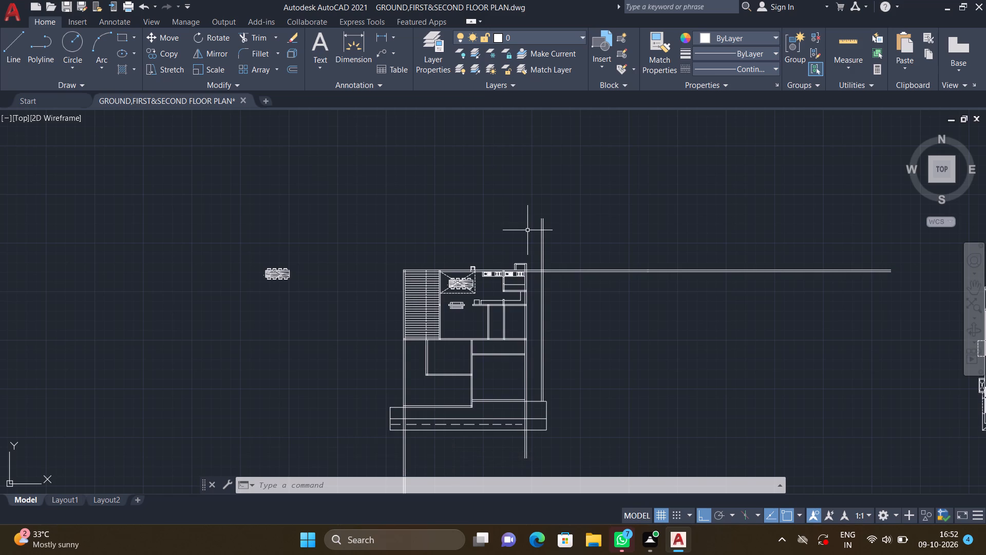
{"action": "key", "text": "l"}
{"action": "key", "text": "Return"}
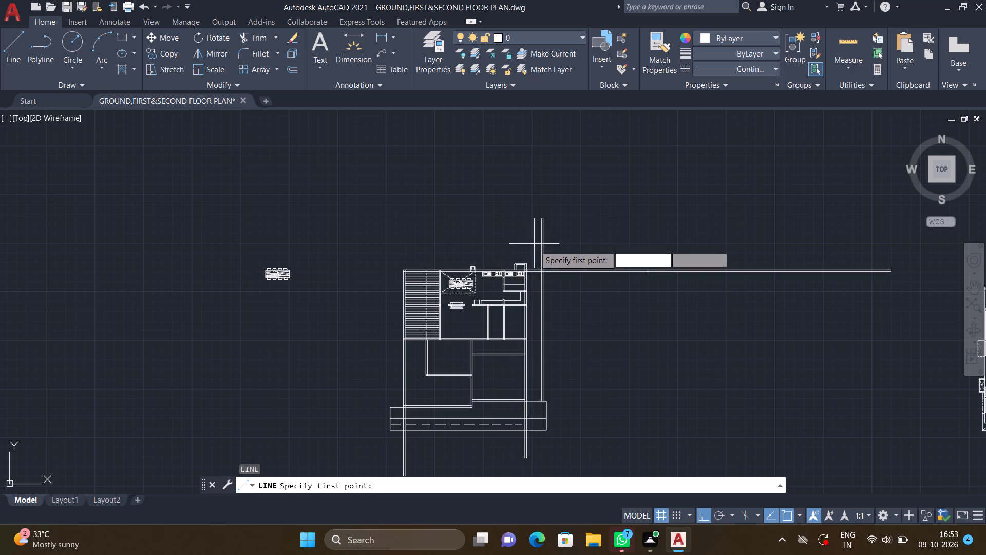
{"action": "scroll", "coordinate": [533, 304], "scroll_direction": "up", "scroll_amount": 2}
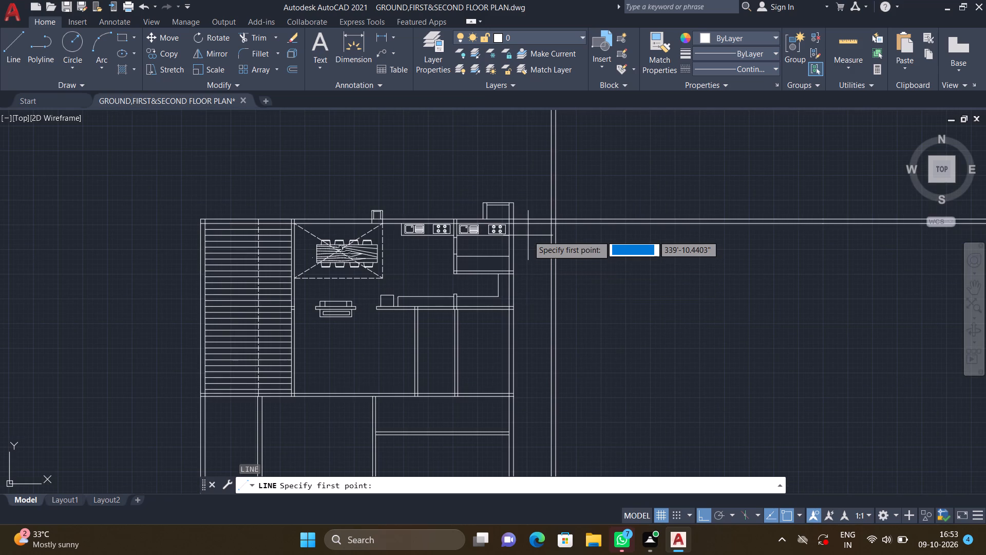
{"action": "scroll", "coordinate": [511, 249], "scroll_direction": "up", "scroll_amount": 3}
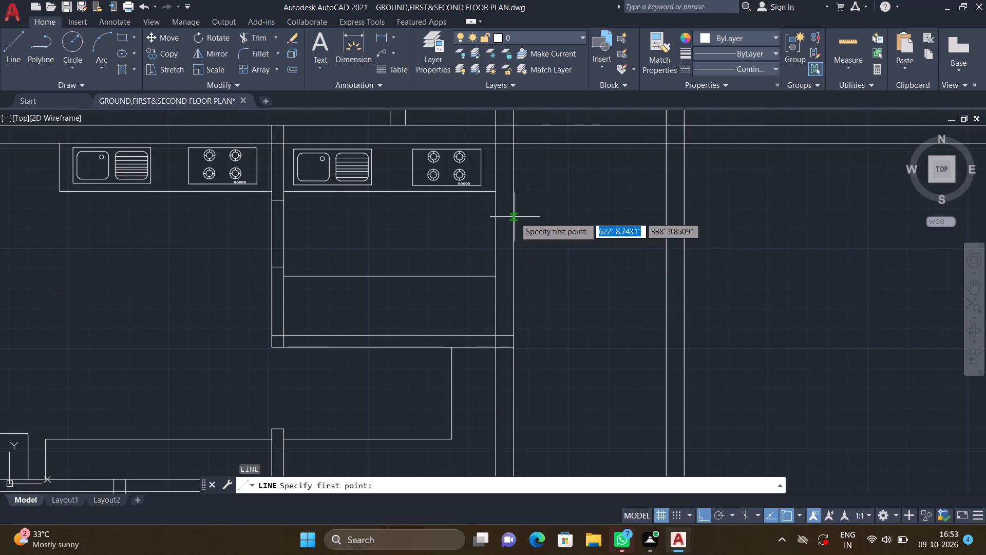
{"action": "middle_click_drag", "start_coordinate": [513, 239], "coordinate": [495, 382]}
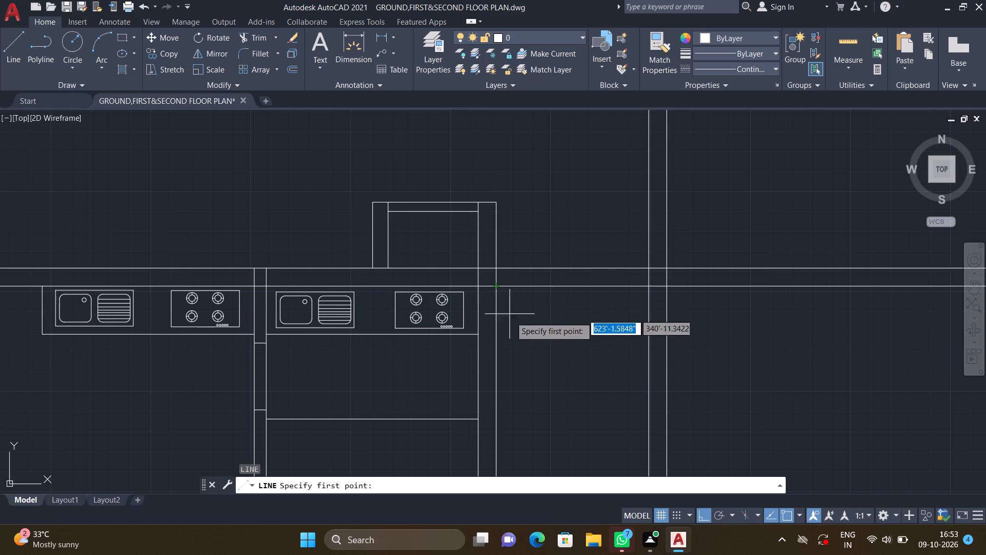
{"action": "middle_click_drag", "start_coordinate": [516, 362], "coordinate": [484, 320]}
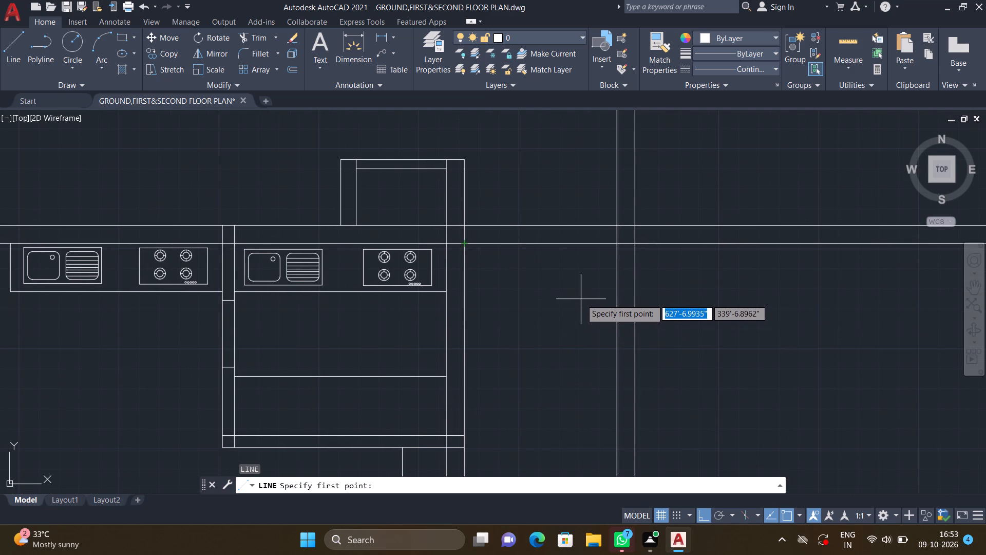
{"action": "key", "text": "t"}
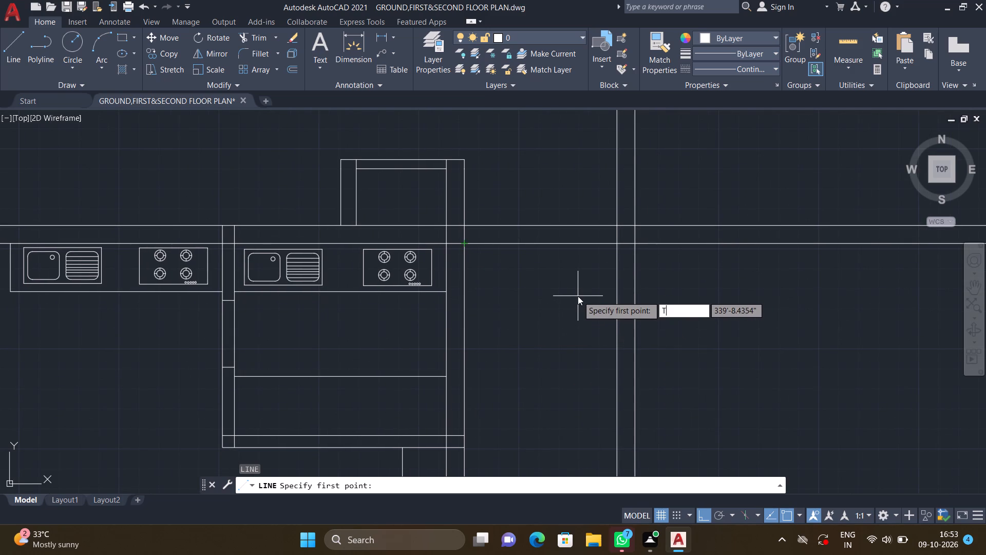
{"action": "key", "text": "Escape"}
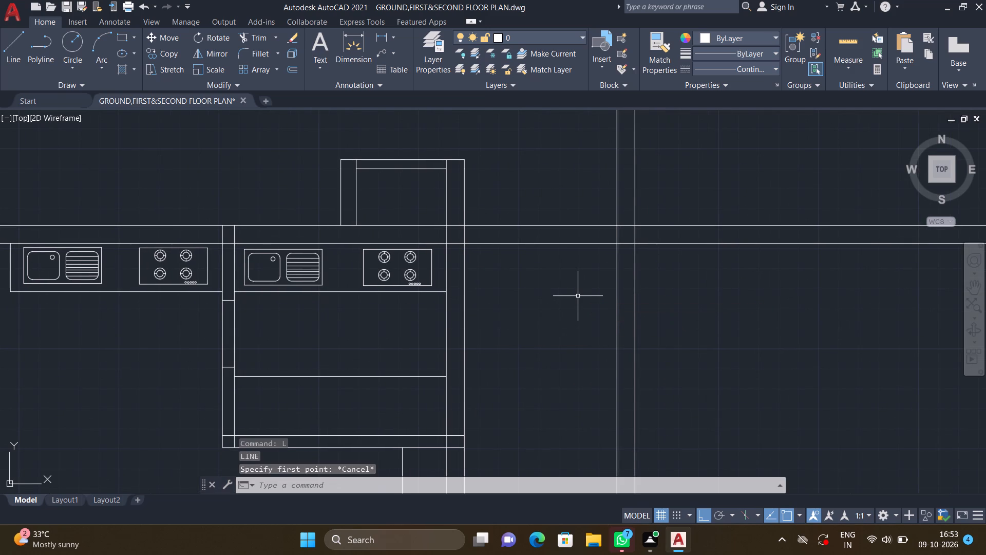
Trim the upper wall's lower line between the side wall's outer face and the new double vertical line.
{"action": "type", "text": "TR"}
{"action": "key", "text": "Return"}
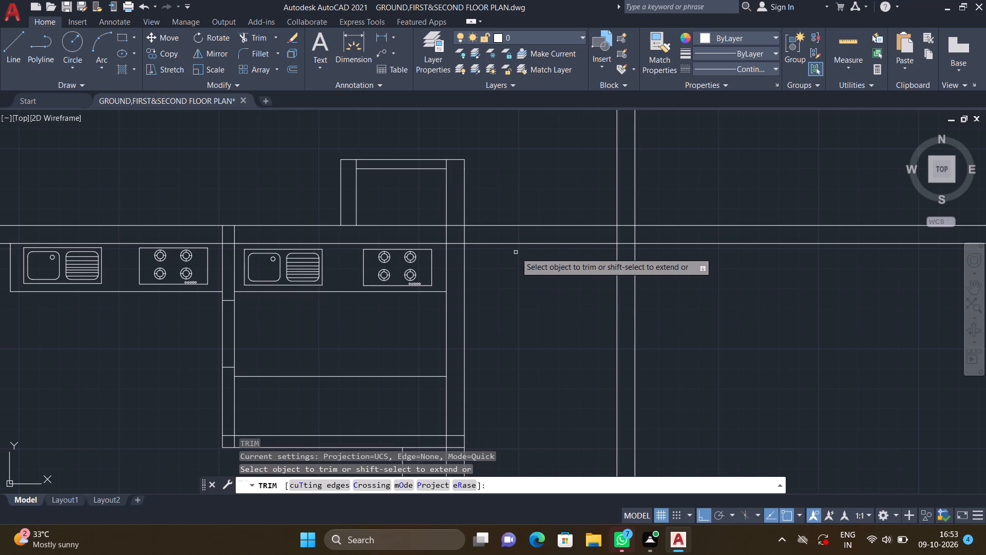
{"action": "scroll", "coordinate": [516, 252], "scroll_direction": "up", "scroll_amount": 1}
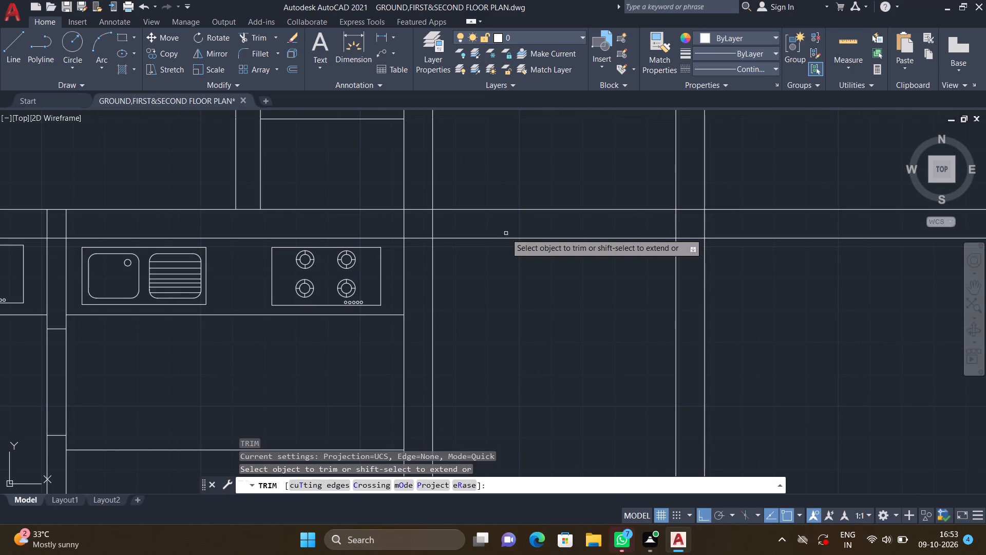
{"action": "left_click", "coordinate": [508, 239]}
{"action": "key", "text": "Return"}
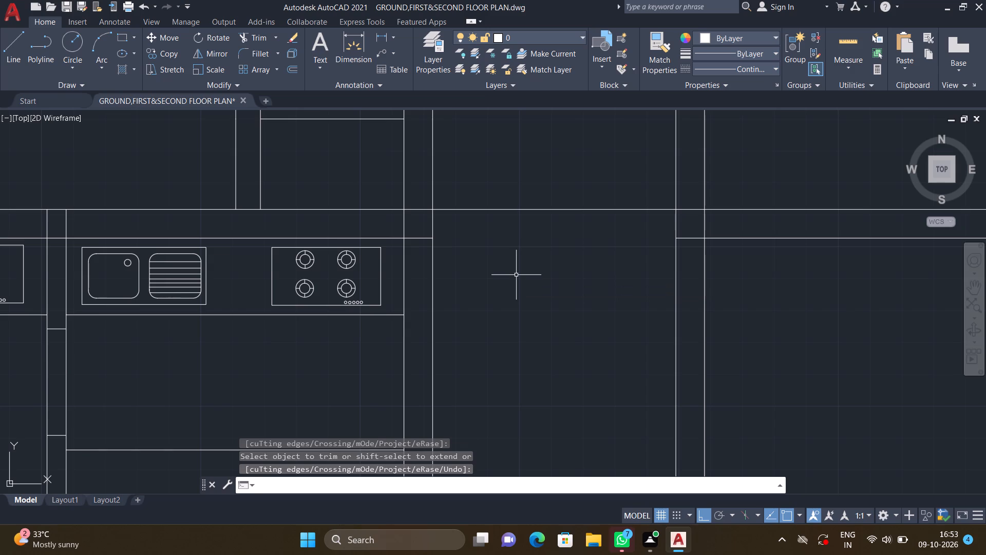
Draw a line from the upper wall's top line about 7'-4" down between the two walls, then across to the side wall's outer face.
{"action": "key", "text": "l"}
{"action": "key", "text": "Return"}
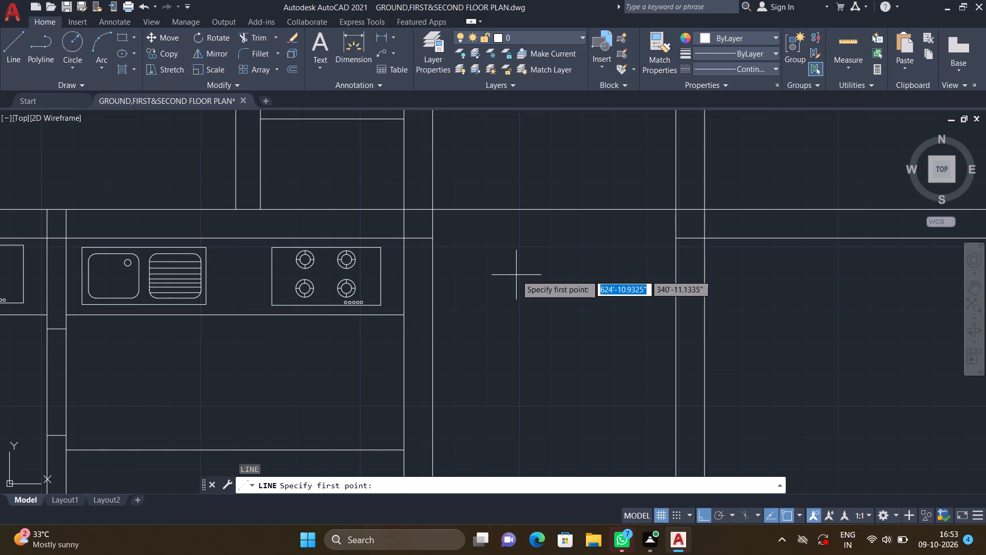
{"action": "scroll", "coordinate": [593, 209], "scroll_direction": "up", "scroll_amount": 1}
{"action": "left_click", "coordinate": [593, 209]}
{"action": "scroll", "coordinate": [603, 277], "scroll_direction": "down", "scroll_amount": 3}
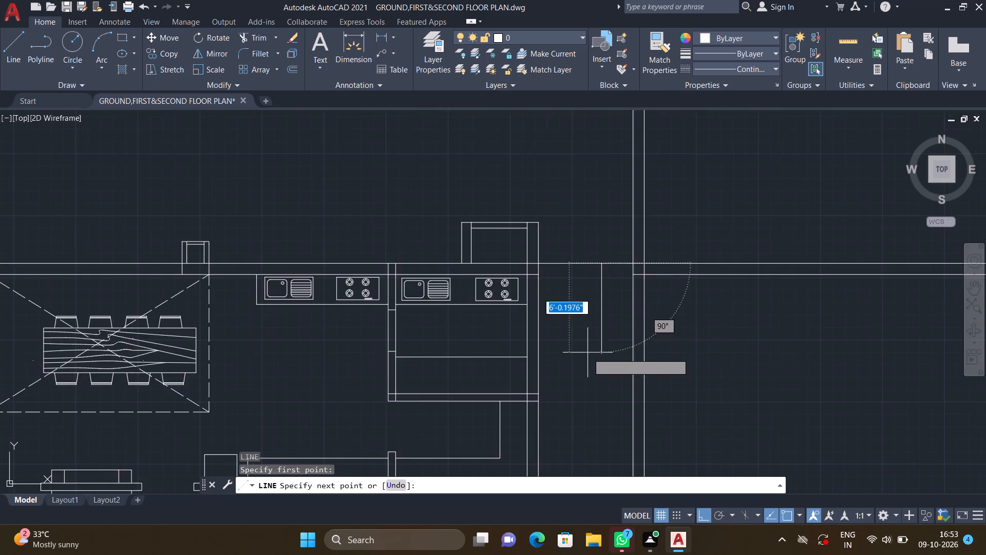
{"action": "middle_click_drag", "start_coordinate": [581, 344], "coordinate": [570, 272]}
{"action": "scroll", "coordinate": [585, 289], "scroll_direction": "down", "scroll_amount": 1}
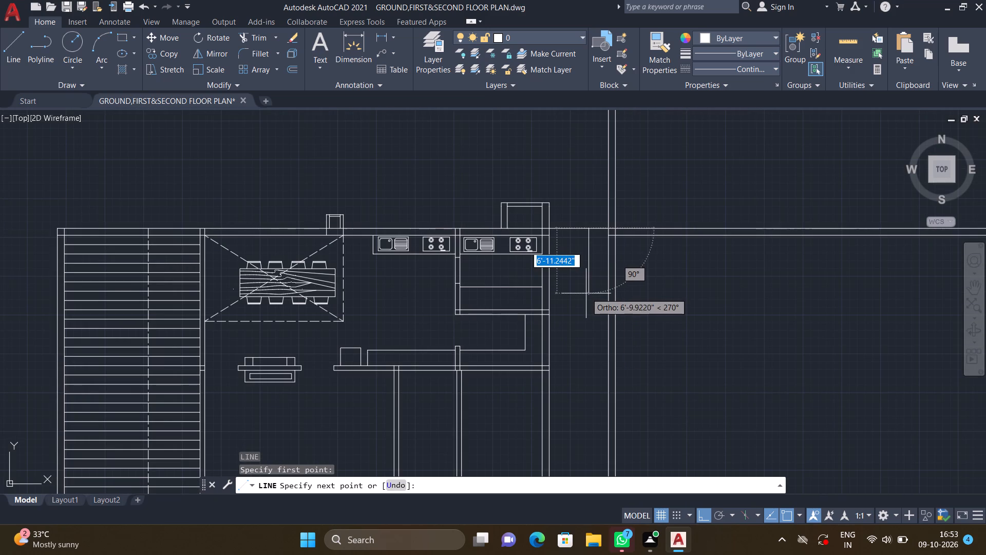
{"action": "scroll", "coordinate": [585, 296], "scroll_direction": "up", "scroll_amount": 3}
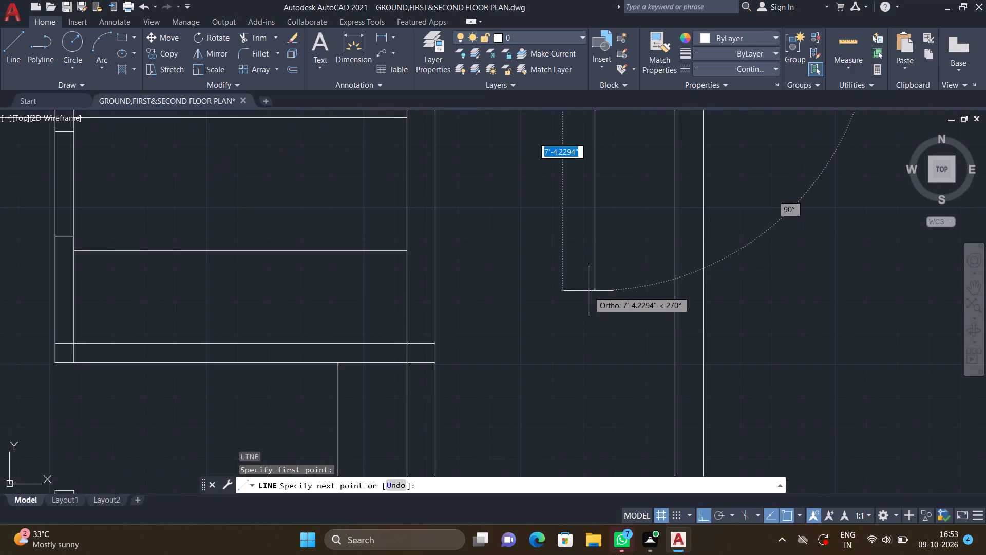
{"action": "left_click", "coordinate": [595, 287]}
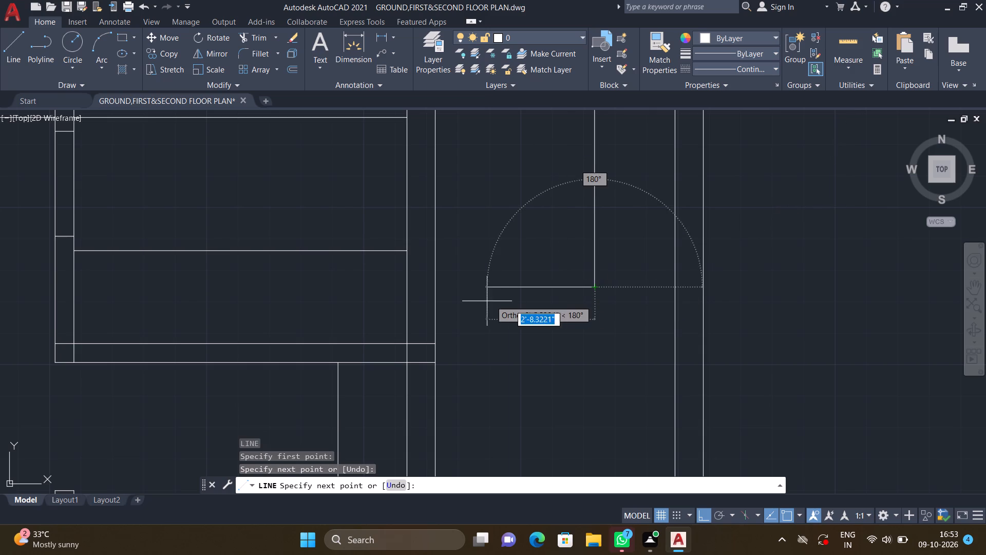
{"action": "scroll", "coordinate": [480, 301], "scroll_direction": "up", "scroll_amount": 1}
{"action": "left_click", "coordinate": [407, 280]}
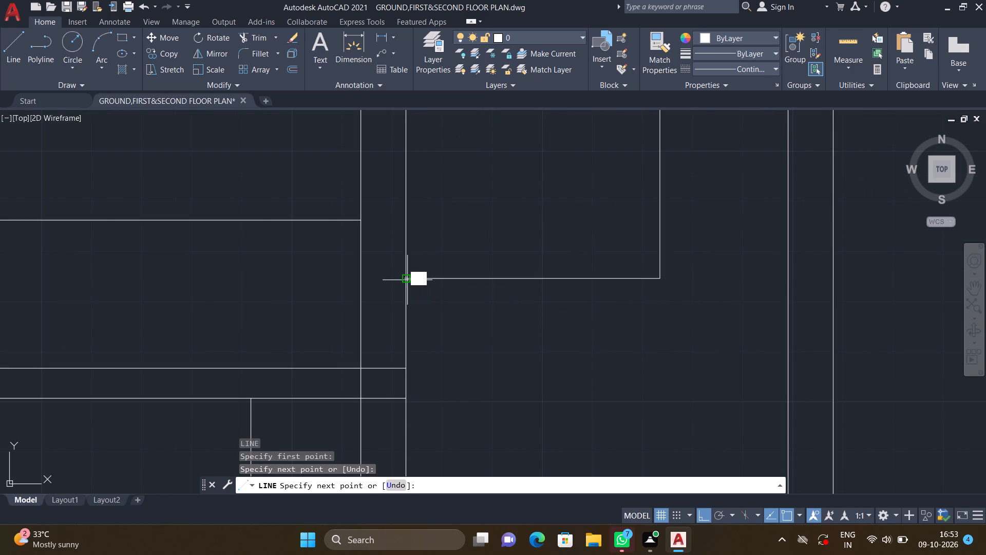
{"action": "key", "text": "Return"}
Extend the enclosure's bottom horizontal line outward to the inner line of the outer double wall.
{"action": "type", "text": "EX"}
{"action": "key", "text": "Return"}
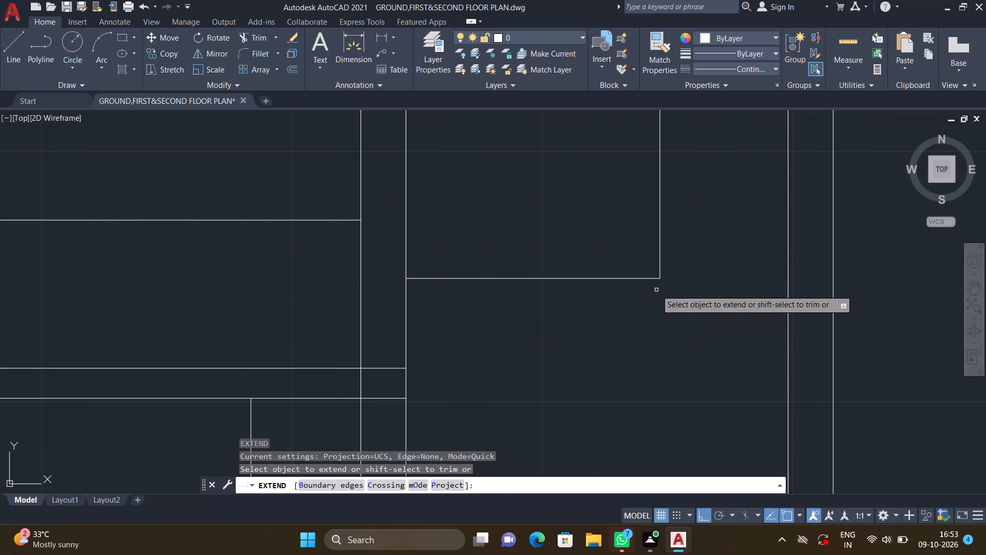
{"action": "left_click", "coordinate": [654, 280]}
{"action": "key", "text": "Return"}
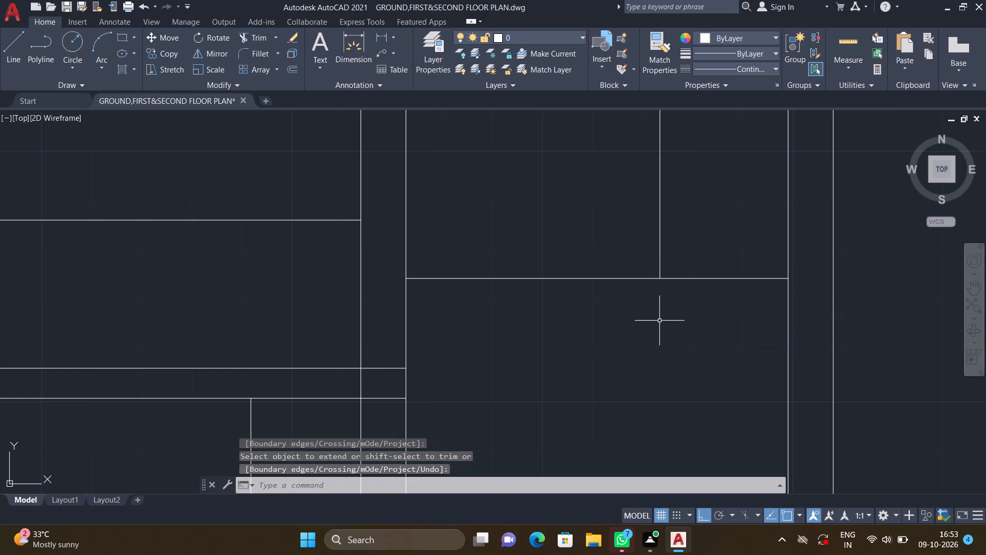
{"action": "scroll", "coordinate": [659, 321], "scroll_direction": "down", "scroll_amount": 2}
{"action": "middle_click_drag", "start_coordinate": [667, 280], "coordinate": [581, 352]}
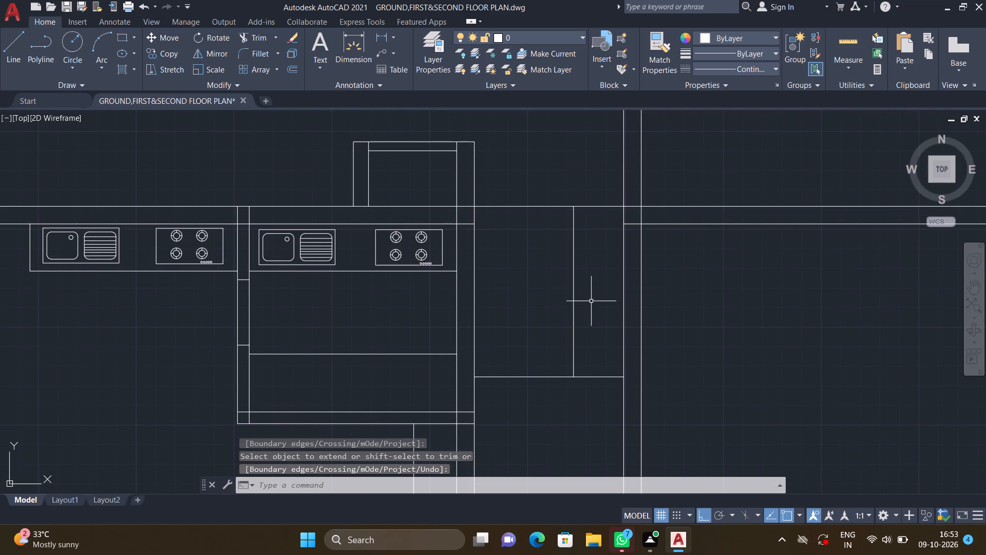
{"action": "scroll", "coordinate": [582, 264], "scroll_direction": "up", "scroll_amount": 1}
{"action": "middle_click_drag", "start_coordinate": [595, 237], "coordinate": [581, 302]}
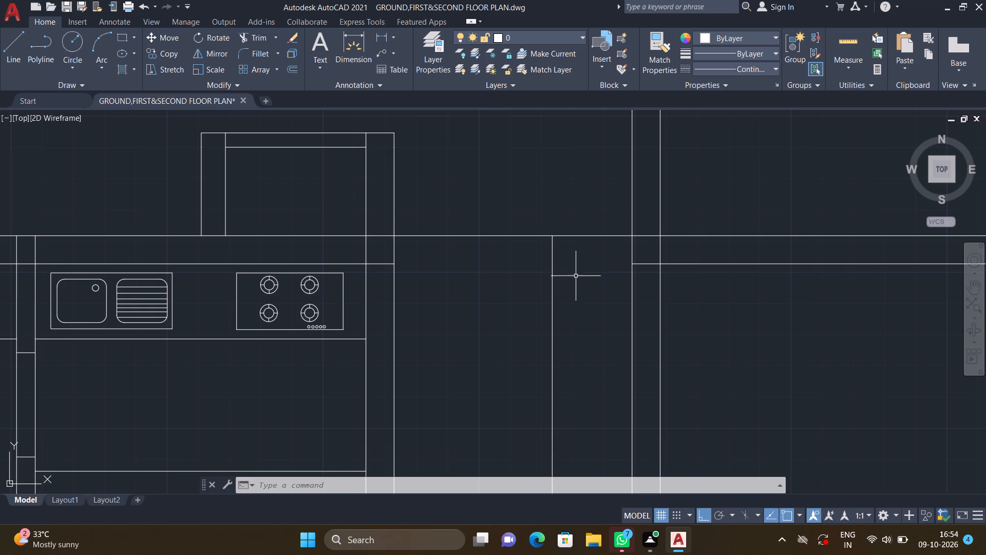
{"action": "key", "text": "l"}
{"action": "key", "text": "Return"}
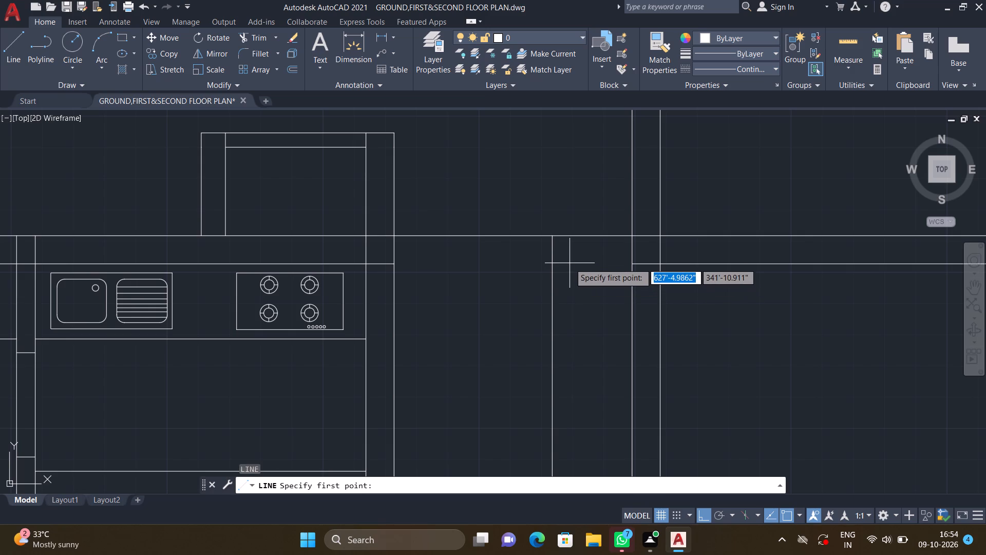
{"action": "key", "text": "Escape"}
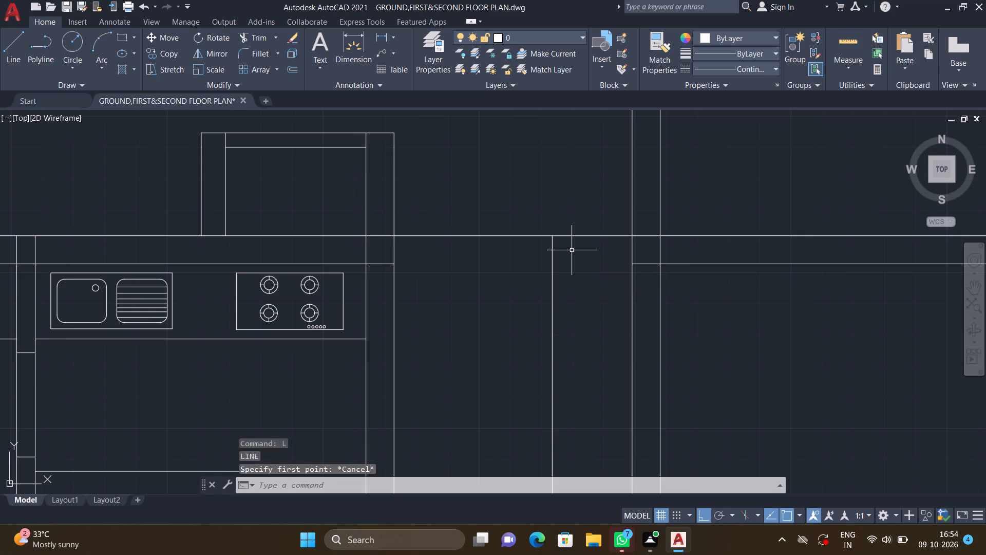
Draw a horizontal line along the upper wall's top line, from the enclosure's vertical line to the outer wall's inner line.
{"action": "key", "text": "l"}
{"action": "key", "text": "Return"}
{"action": "scroll", "coordinate": [561, 244], "scroll_direction": "up", "scroll_amount": 2}
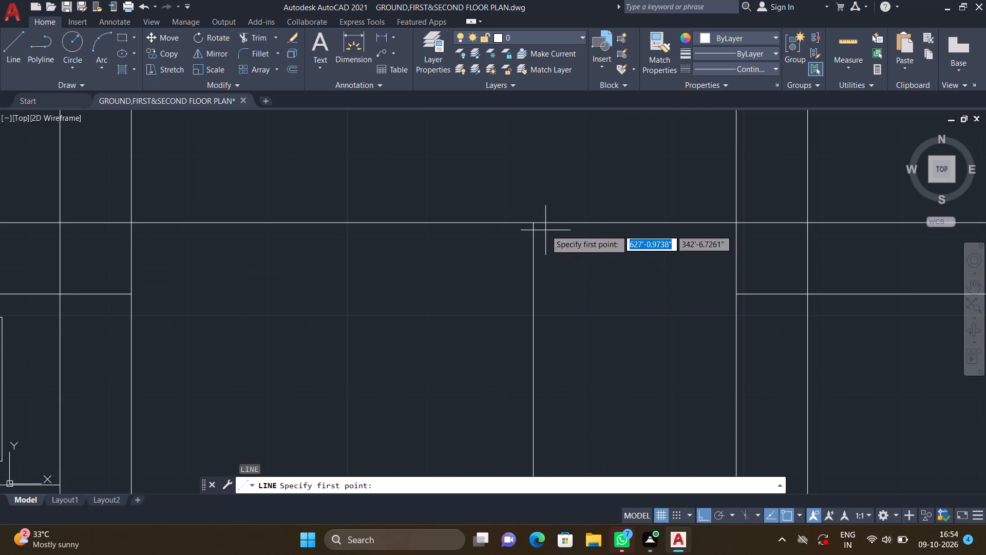
{"action": "left_click", "coordinate": [535, 224]}
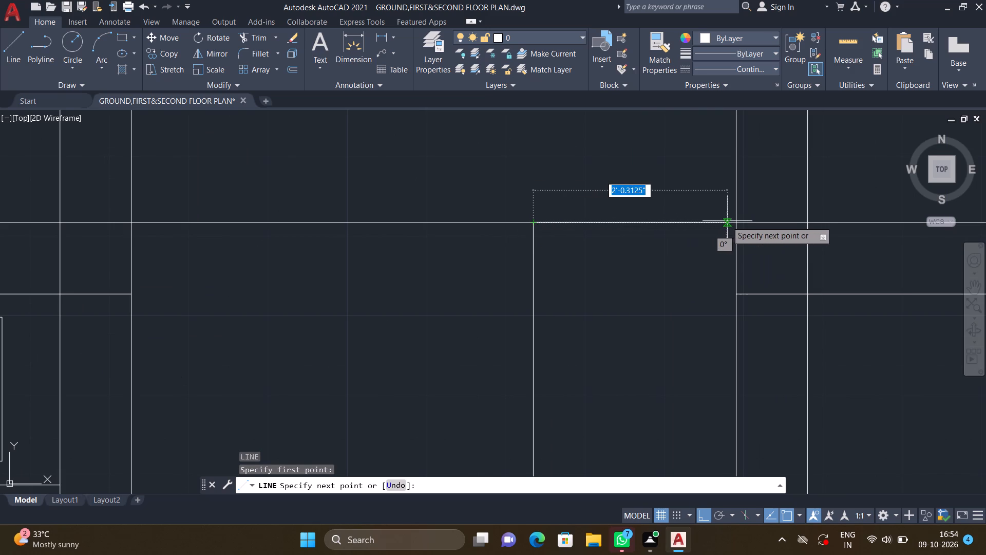
{"action": "double_click", "coordinate": [736, 224]}
{"action": "key", "text": "Return"}
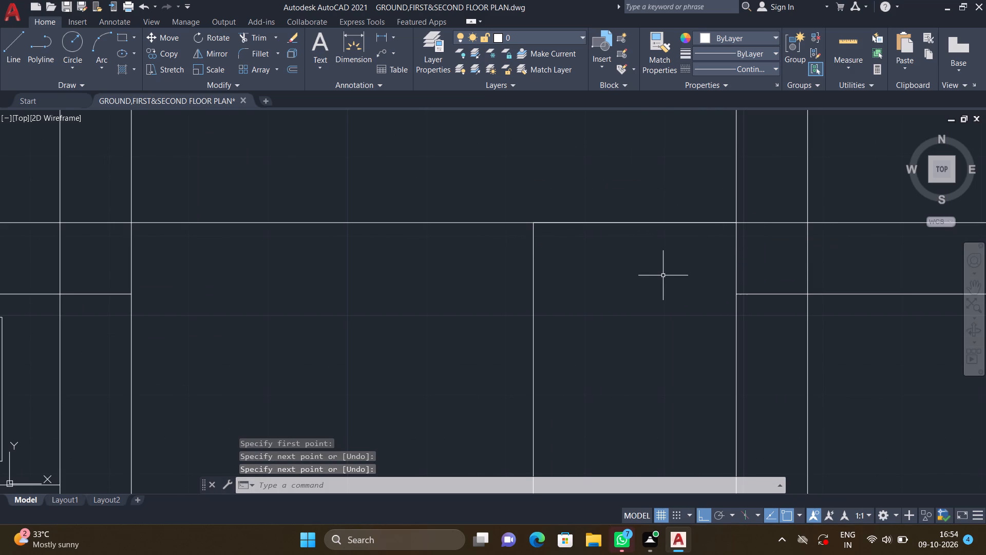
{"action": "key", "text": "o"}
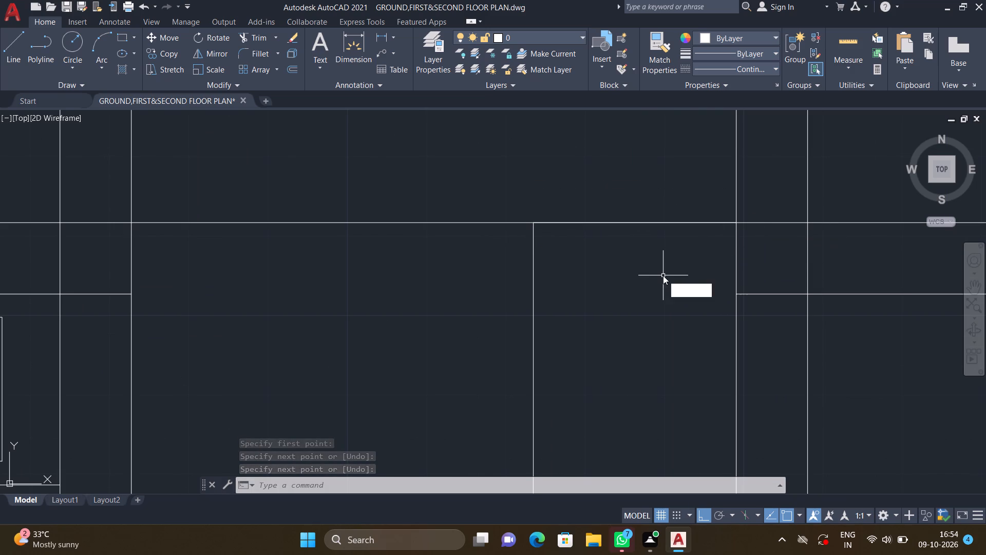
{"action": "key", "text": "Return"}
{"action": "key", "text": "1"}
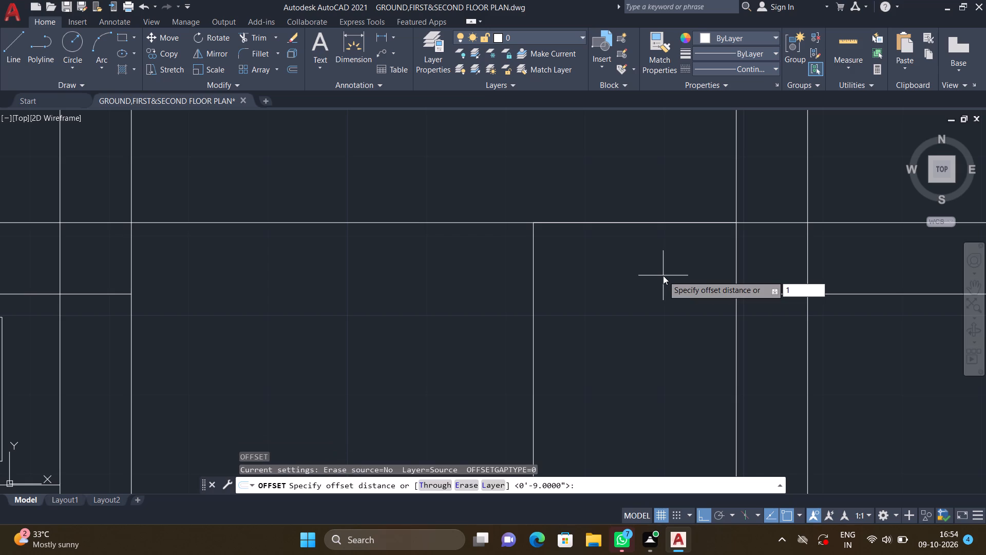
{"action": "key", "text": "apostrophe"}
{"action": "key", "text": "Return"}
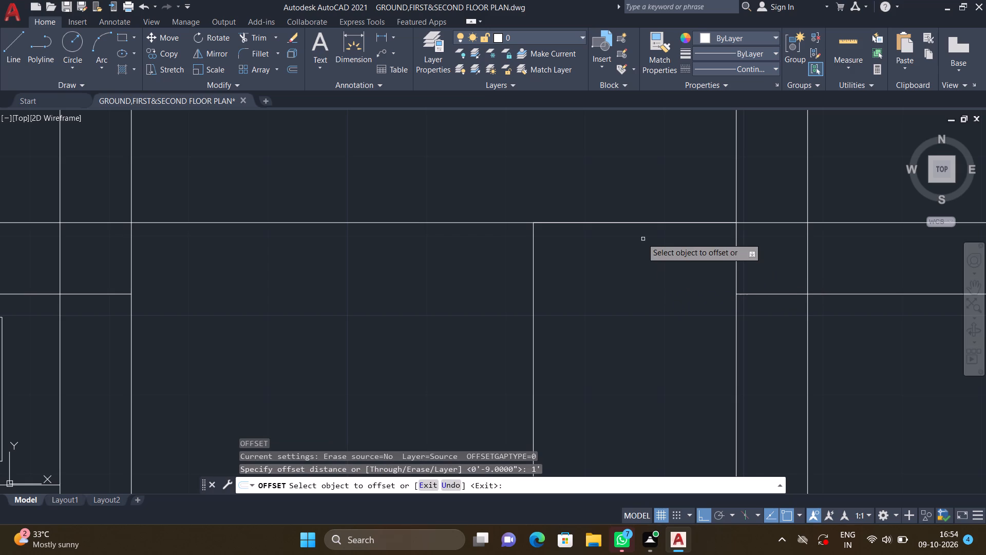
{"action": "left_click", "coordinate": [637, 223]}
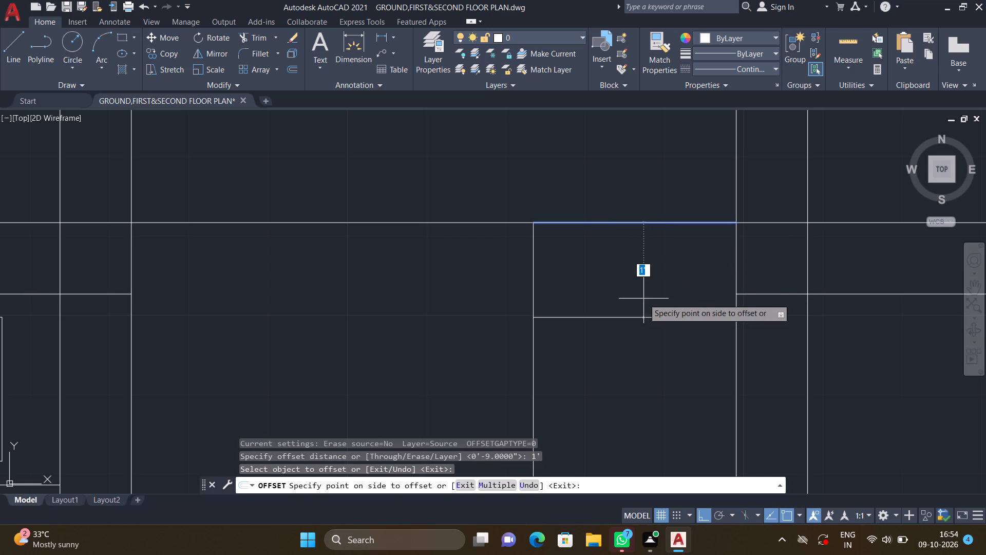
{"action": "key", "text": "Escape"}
Offset the short top line downward at 10" spacing to create the first three stair tread lines.
{"action": "key", "text": "o"}
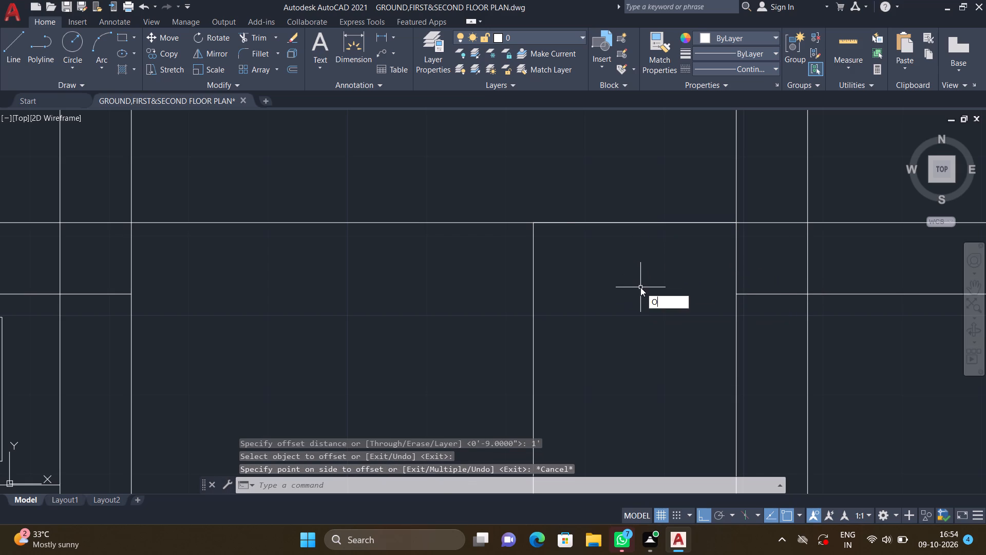
{"action": "key", "text": "Return"}
{"action": "type", "text": "10\""}
{"action": "key", "text": "Return"}
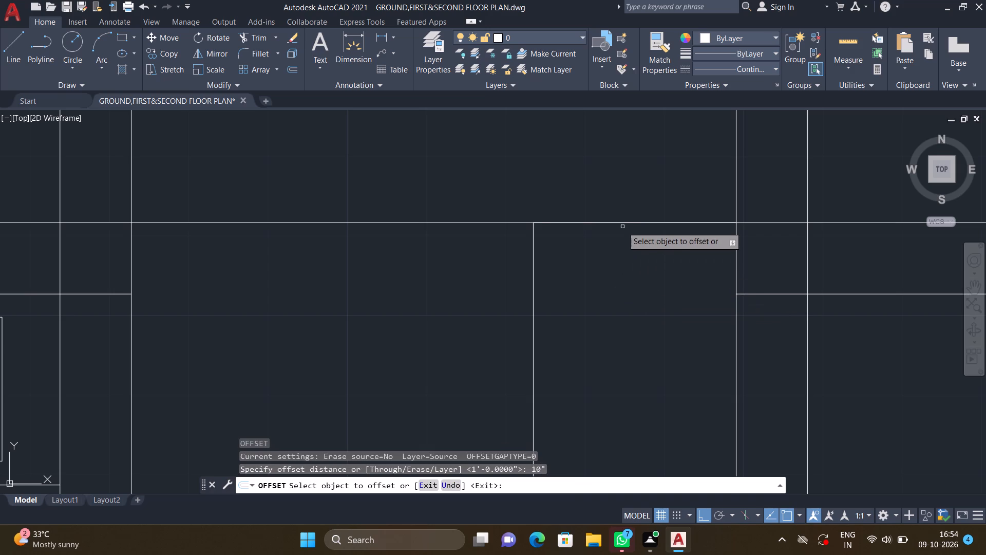
{"action": "left_click", "coordinate": [621, 221]}
{"action": "left_click", "coordinate": [632, 288]}
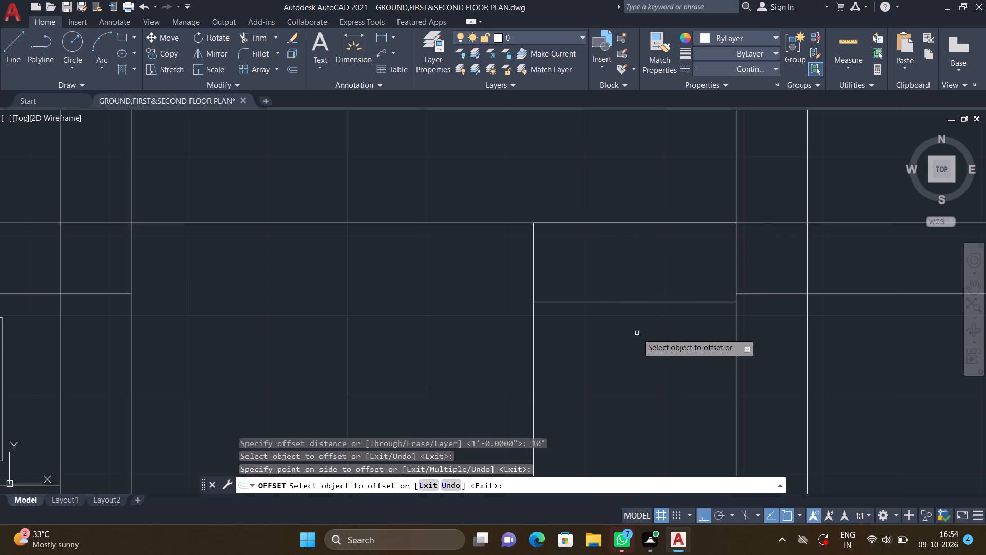
{"action": "scroll", "coordinate": [636, 330], "scroll_direction": "down", "scroll_amount": 2}
{"action": "middle_click_drag", "start_coordinate": [624, 357], "coordinate": [602, 311]}
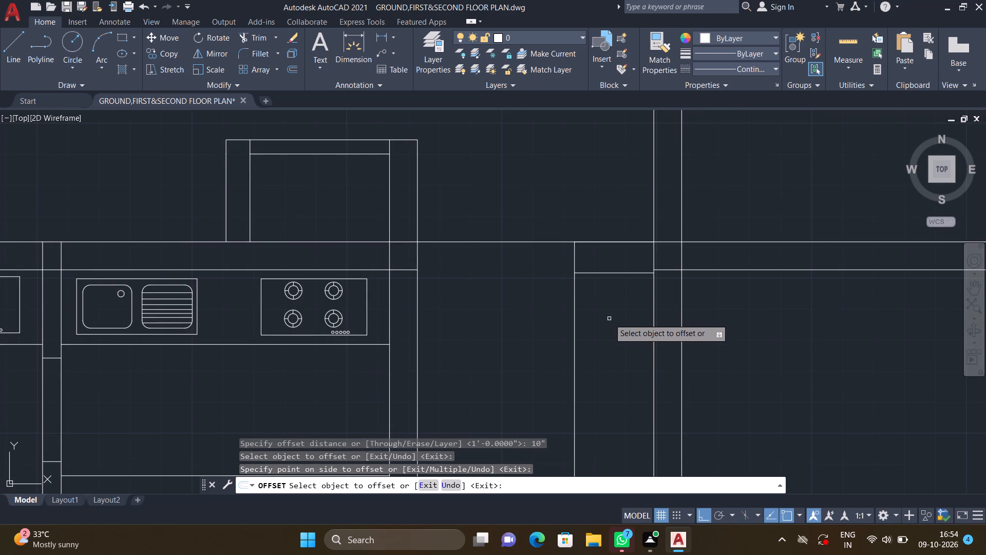
{"action": "left_click", "coordinate": [598, 273]}
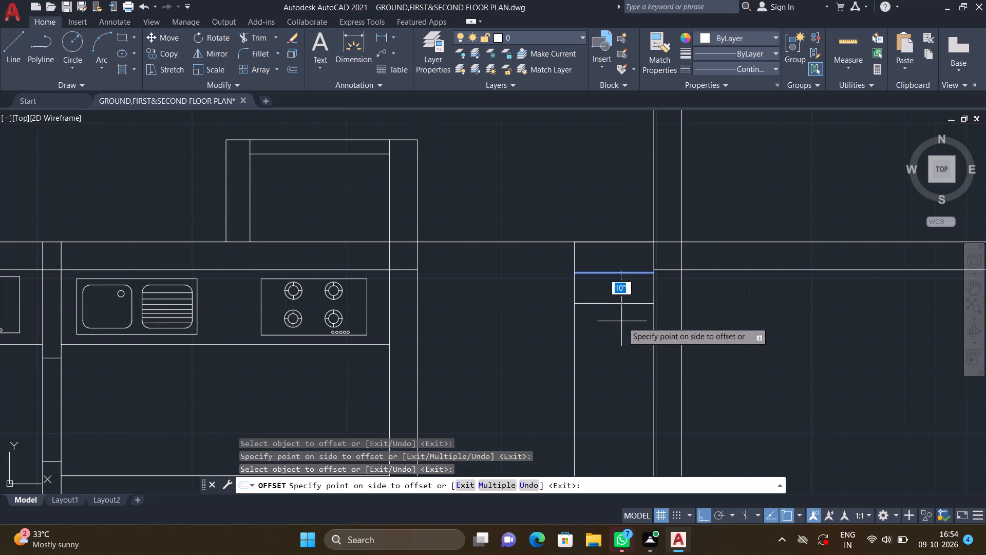
{"action": "left_click", "coordinate": [623, 326]}
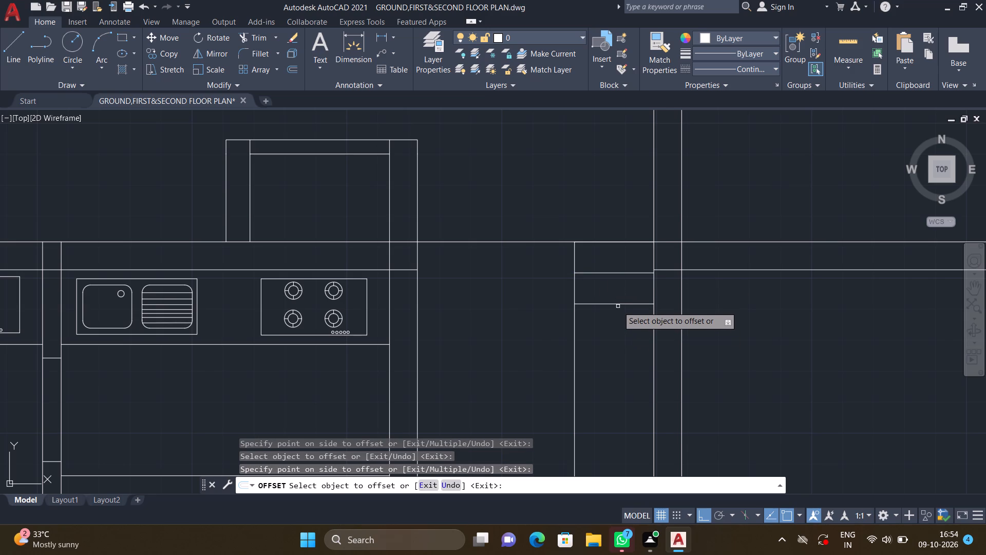
{"action": "double_click", "coordinate": [617, 305]}
{"action": "left_click", "coordinate": [623, 346]}
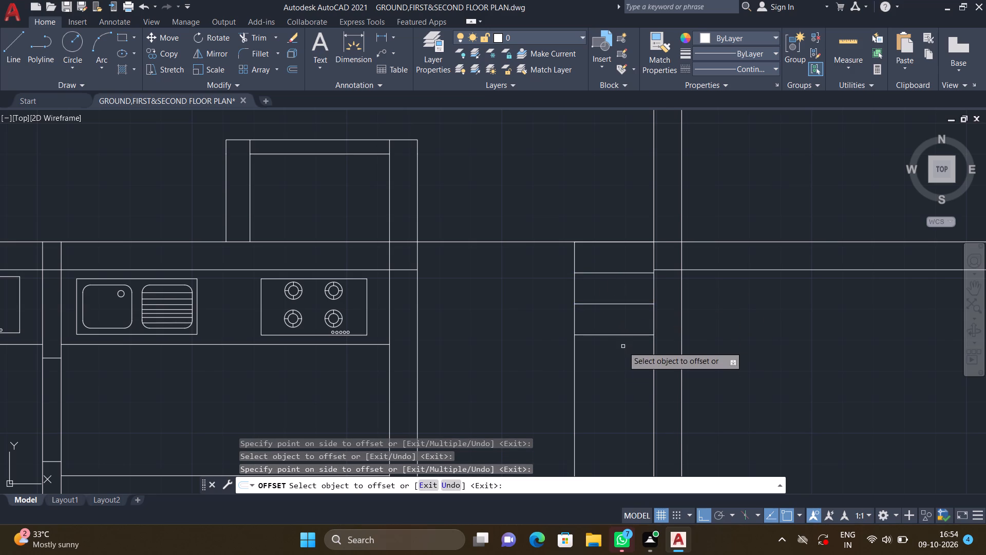
Offset five more tread lines downward at the same 10" spacing, each from the previous one, to fill the stair strip.
{"action": "scroll", "coordinate": [623, 351], "scroll_direction": "down", "scroll_amount": 2}
{"action": "middle_click_drag", "start_coordinate": [612, 365], "coordinate": [595, 309]}
{"action": "scroll", "coordinate": [602, 308], "scroll_direction": "up", "scroll_amount": 2}
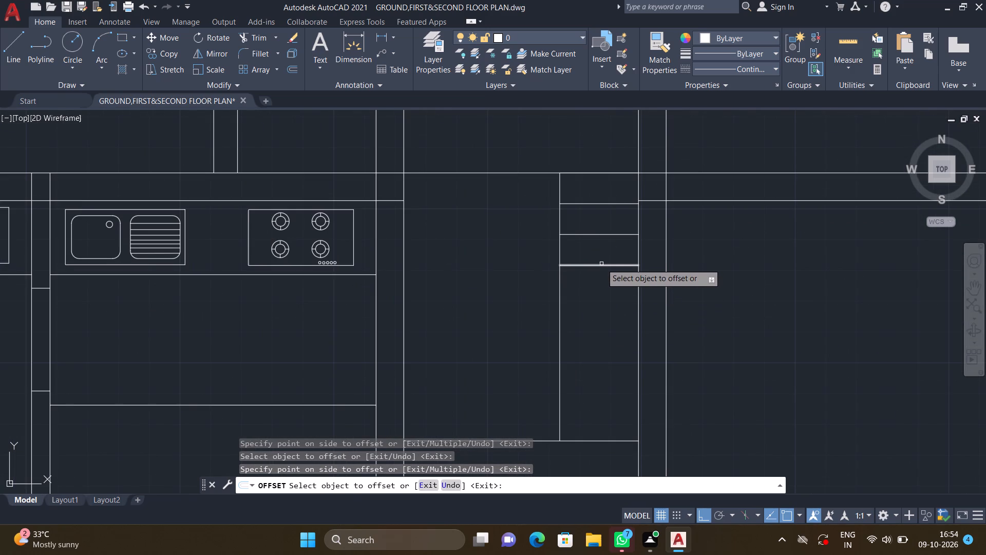
{"action": "left_click", "coordinate": [601, 266]}
{"action": "left_click", "coordinate": [605, 327]}
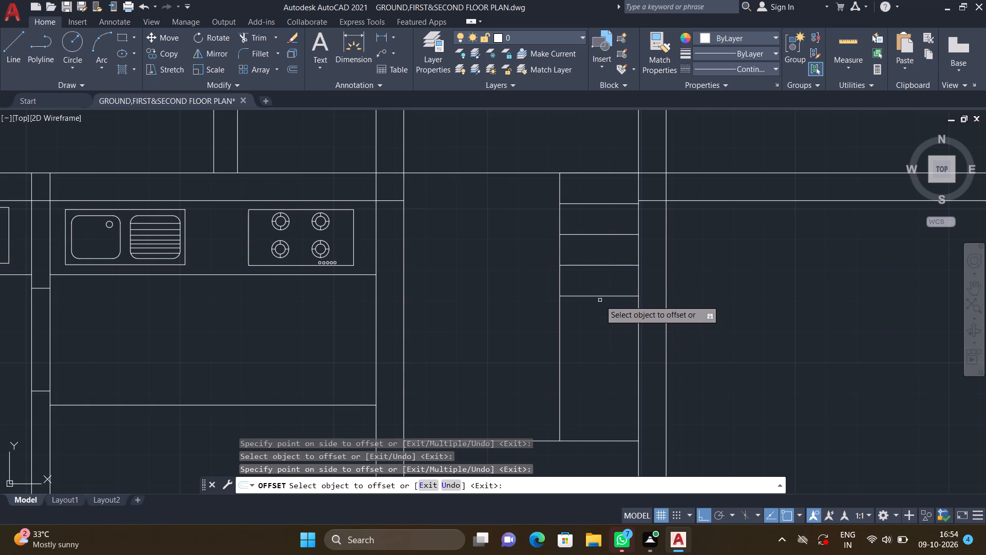
{"action": "left_click", "coordinate": [598, 296]}
{"action": "left_click", "coordinate": [597, 331]}
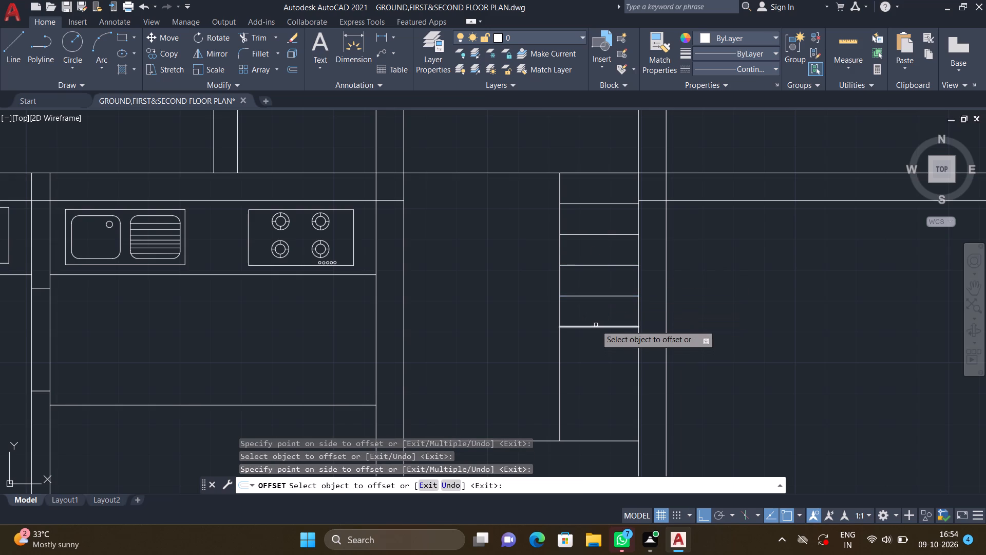
{"action": "left_click", "coordinate": [596, 325]}
{"action": "left_click", "coordinate": [601, 328]}
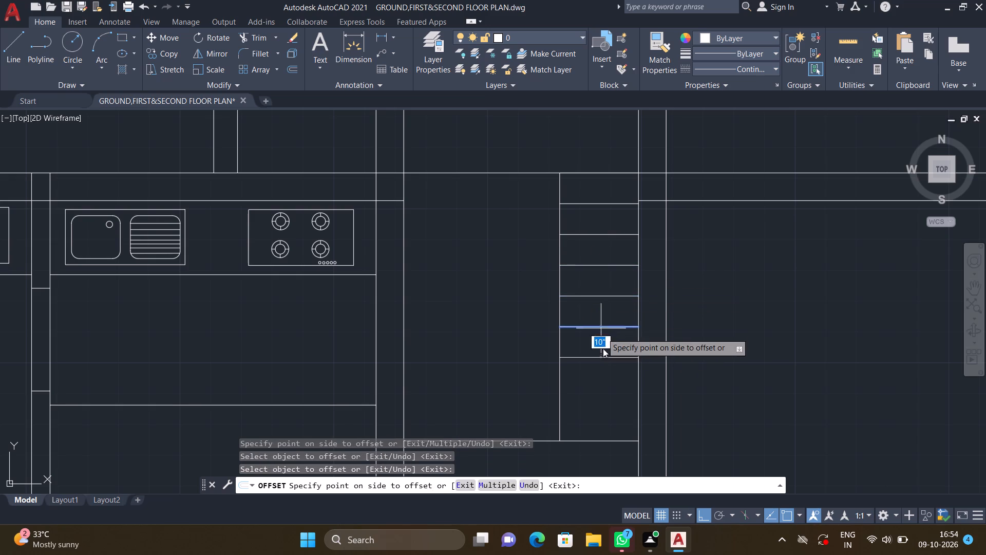
{"action": "left_click", "coordinate": [601, 377]}
{"action": "left_click", "coordinate": [597, 357]}
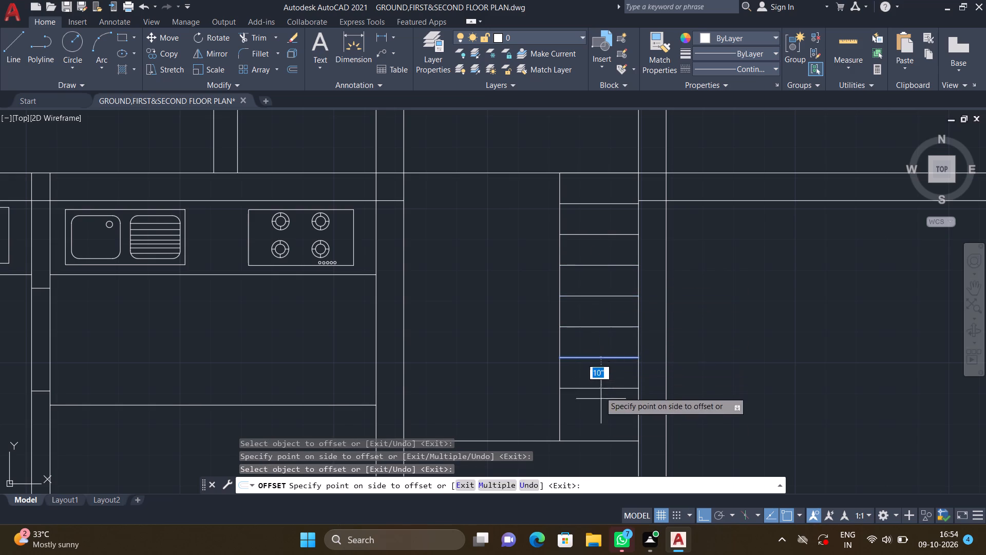
{"action": "left_click", "coordinate": [601, 420]}
{"action": "left_click", "coordinate": [594, 390]}
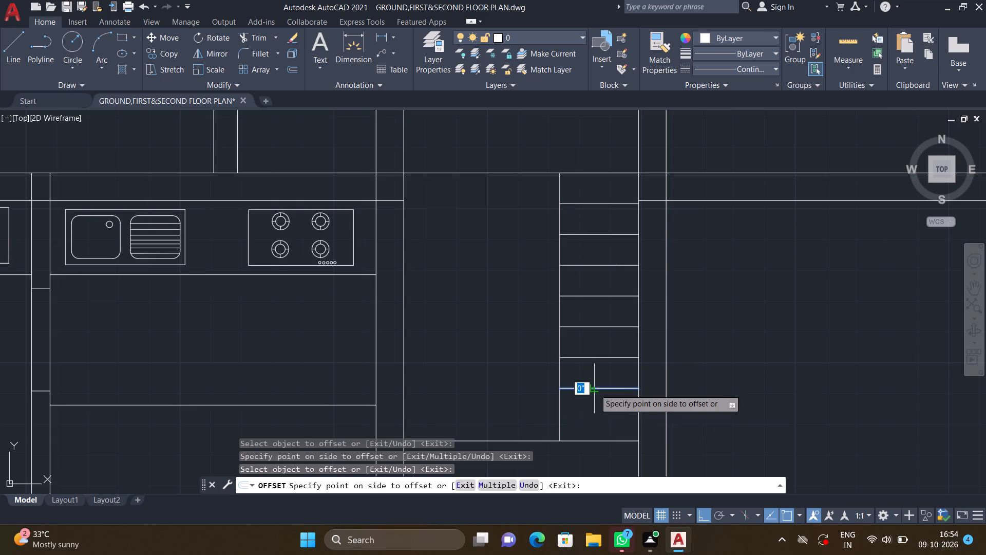
{"action": "left_click", "coordinate": [598, 417]}
{"action": "key", "text": "Return"}
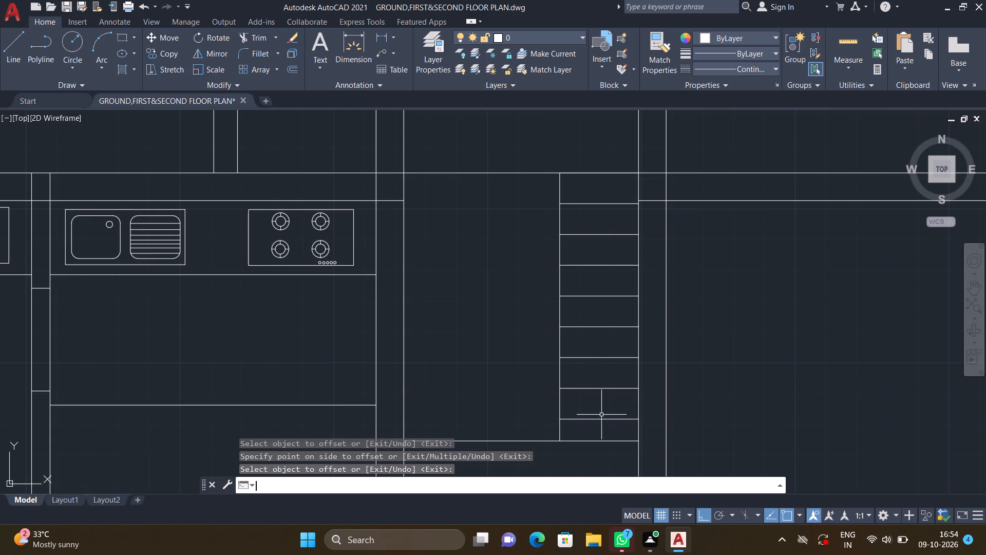
Draw a horizontal line outward from the side wall's outer face, starting at the upper line of the kitchen's lower wall.
{"action": "scroll", "coordinate": [552, 414], "scroll_direction": "down", "scroll_amount": 1}
{"action": "middle_click_drag", "start_coordinate": [576, 380], "coordinate": [614, 378]}
{"action": "middle_click_drag", "start_coordinate": [537, 367], "coordinate": [558, 343]}
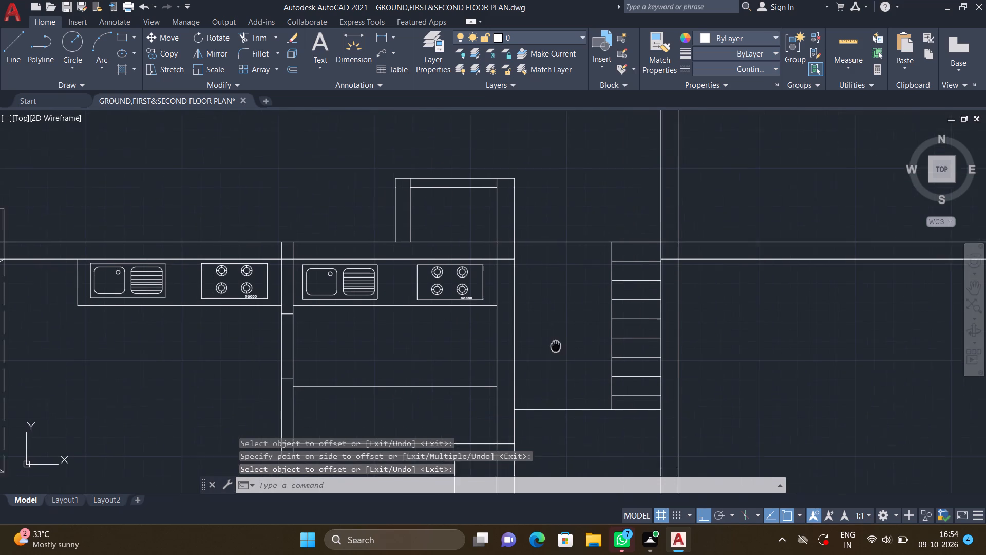
{"action": "middle_click_drag", "start_coordinate": [558, 343], "coordinate": [562, 340]}
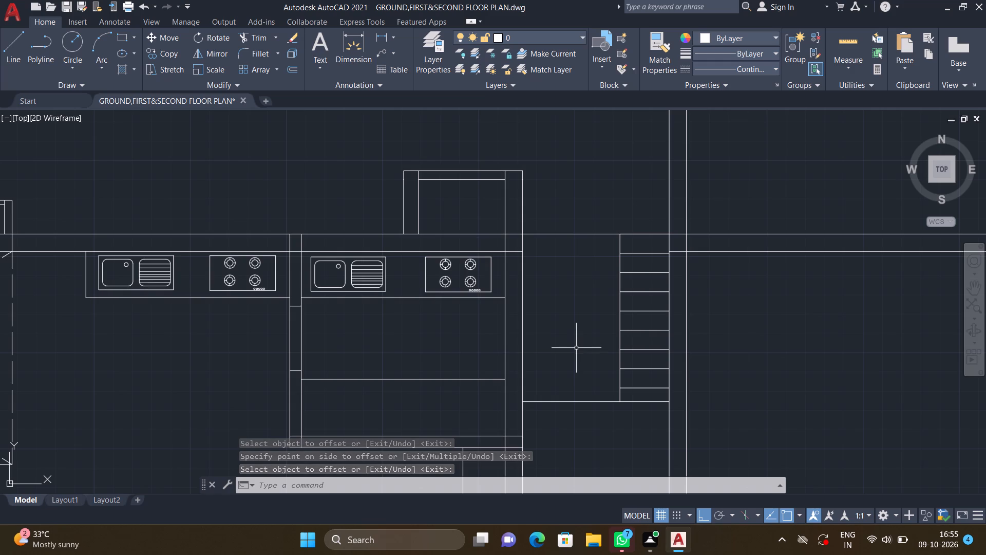
{"action": "middle_click_drag", "start_coordinate": [562, 363], "coordinate": [552, 309]}
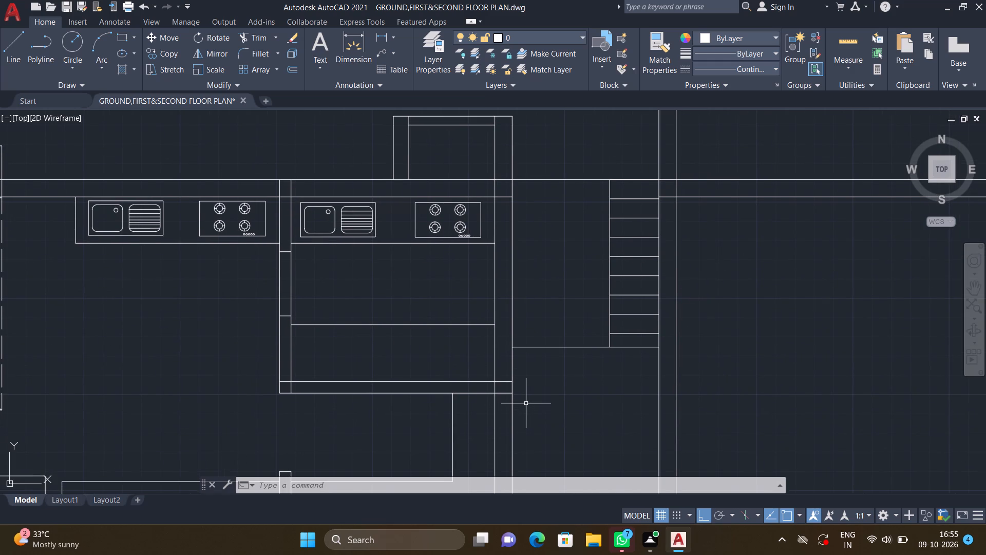
{"action": "scroll", "coordinate": [526, 400], "scroll_direction": "up", "scroll_amount": 2}
{"action": "key", "text": "l"}
{"action": "key", "text": "Return"}
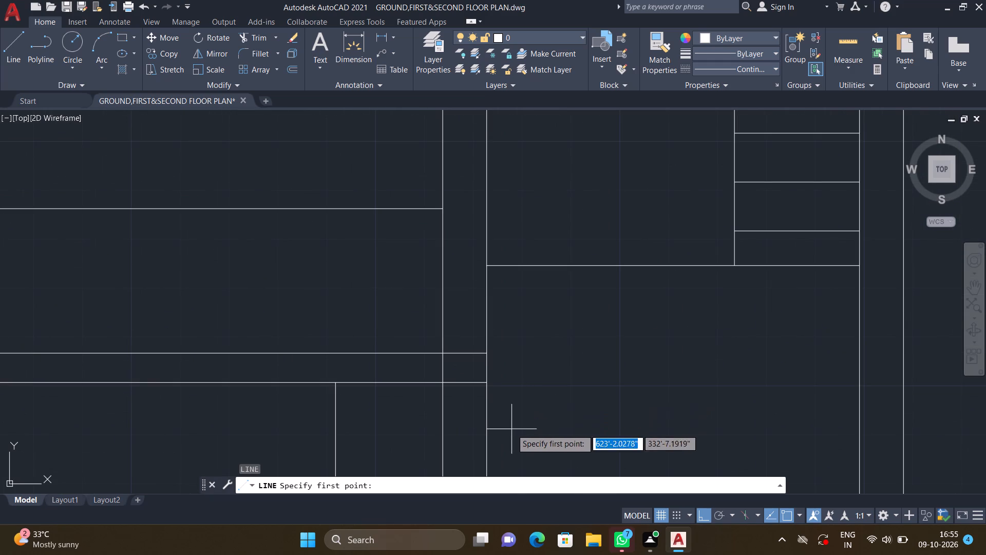
{"action": "scroll", "coordinate": [487, 366], "scroll_direction": "up", "scroll_amount": 2}
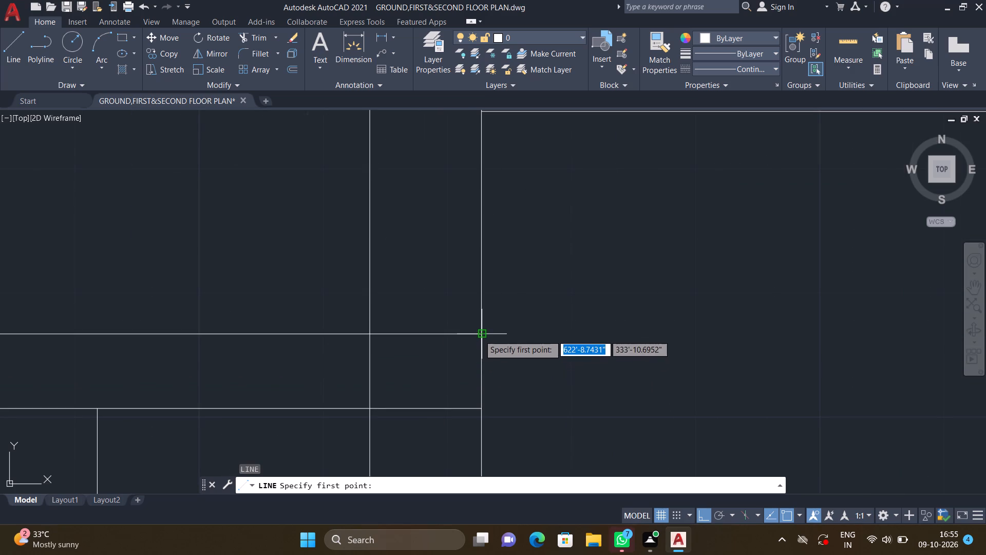
{"action": "left_click_drag", "start_coordinate": [480, 335], "coordinate": [489, 337]}
{"action": "scroll", "coordinate": [652, 353], "scroll_direction": "down", "scroll_amount": 3}
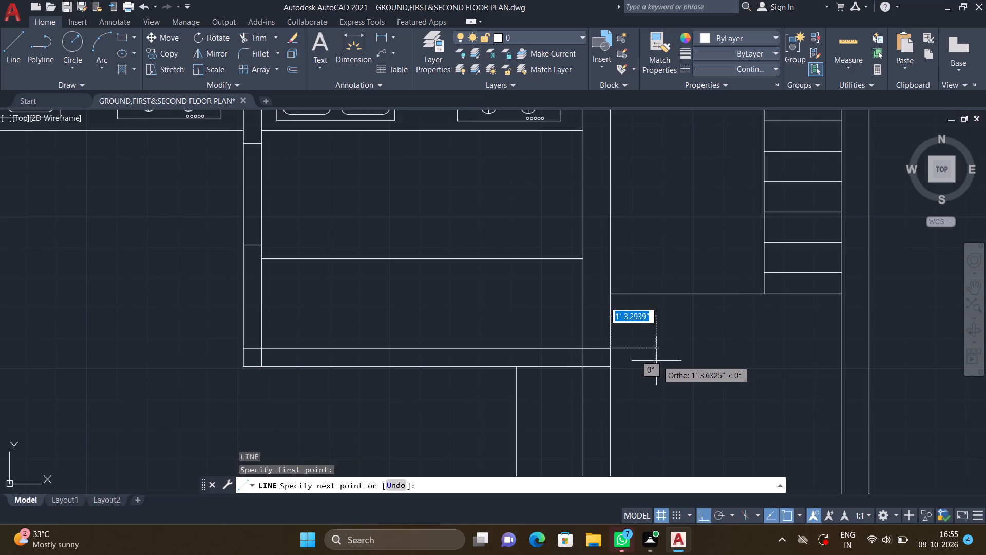
{"action": "scroll", "coordinate": [654, 362], "scroll_direction": "up", "scroll_amount": 2}
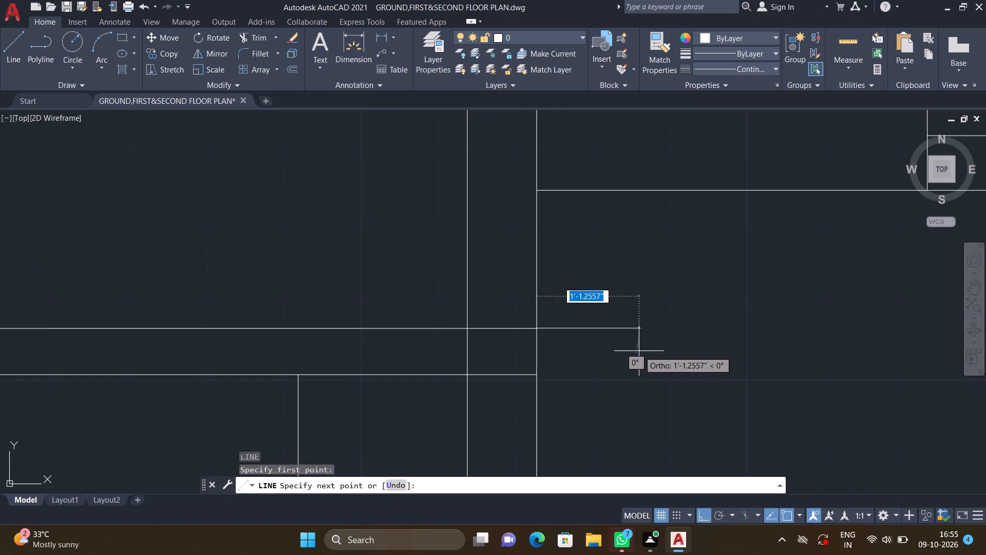
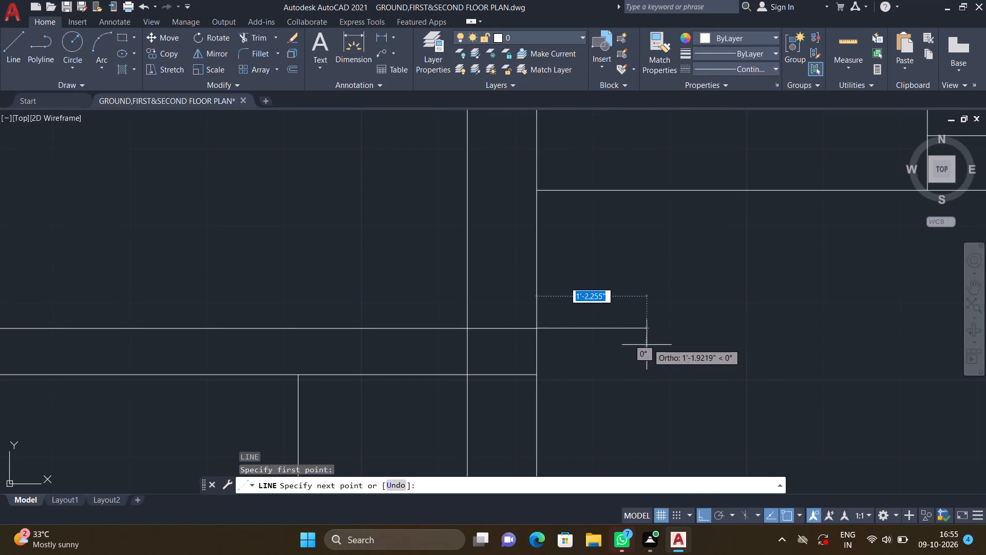
Extend the line about 1'-2" out from the side wall, turn it down 6", and return to the wall's outer face.
{"action": "scroll", "coordinate": [651, 335], "scroll_direction": "up", "scroll_amount": 2}
{"action": "scroll", "coordinate": [638, 337], "scroll_direction": "down", "scroll_amount": 1}
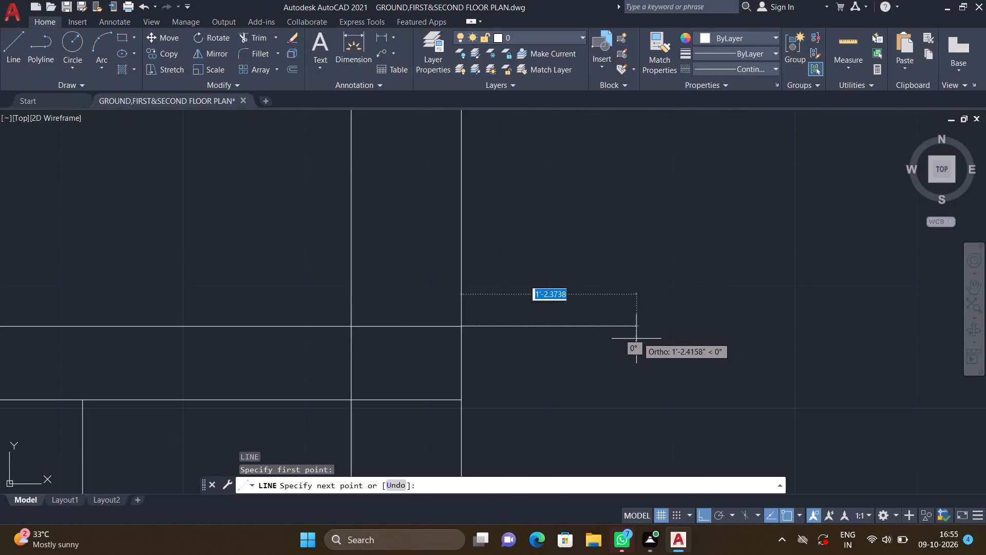
{"action": "left_click", "coordinate": [634, 331]}
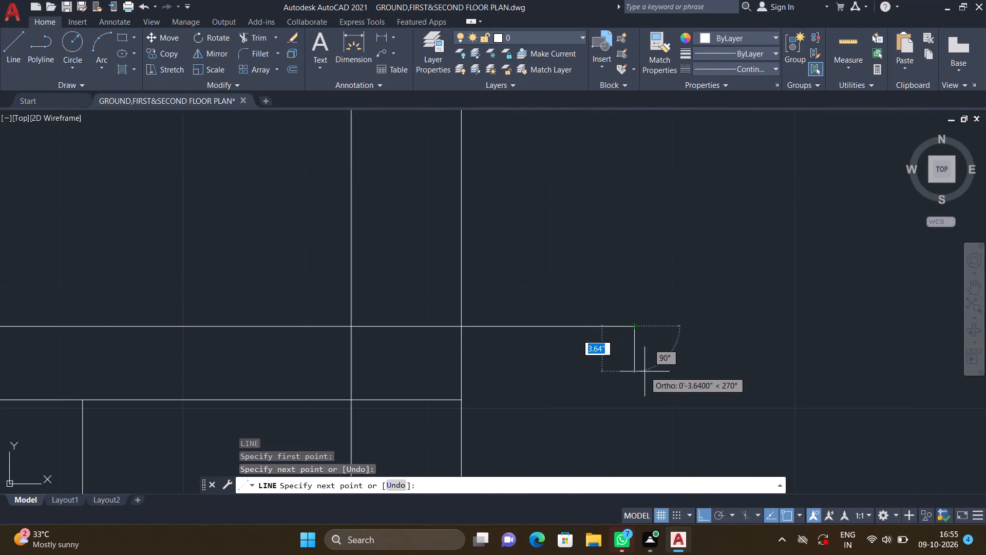
{"action": "scroll", "coordinate": [644, 374], "scroll_direction": "down", "scroll_amount": 2}
{"action": "middle_click_drag", "start_coordinate": [638, 386], "coordinate": [623, 360]}
{"action": "scroll", "coordinate": [630, 368], "scroll_direction": "up", "scroll_amount": 3}
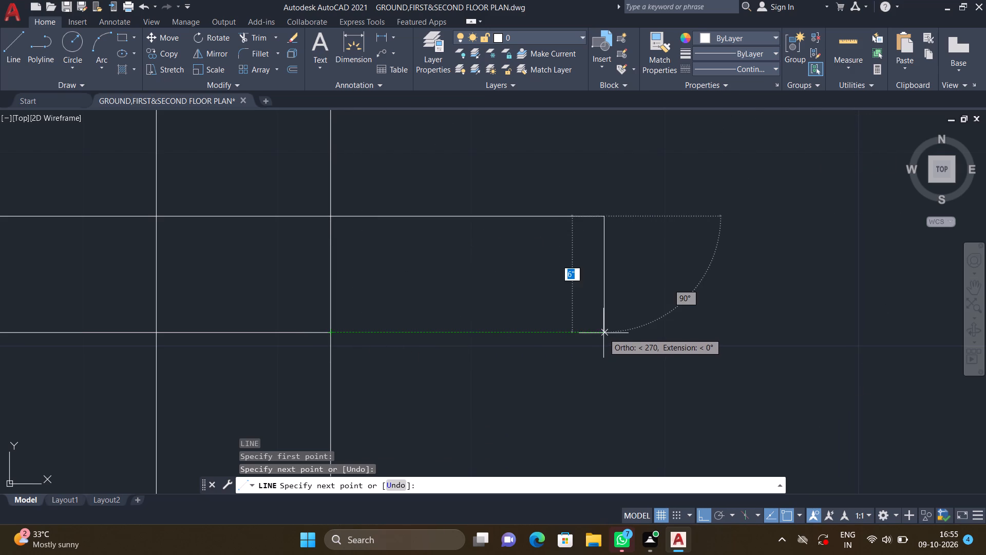
{"action": "double_click", "coordinate": [604, 332]}
{"action": "scroll", "coordinate": [588, 336], "scroll_direction": "down", "scroll_amount": 2}
{"action": "middle_click_drag", "start_coordinate": [545, 339], "coordinate": [588, 329]}
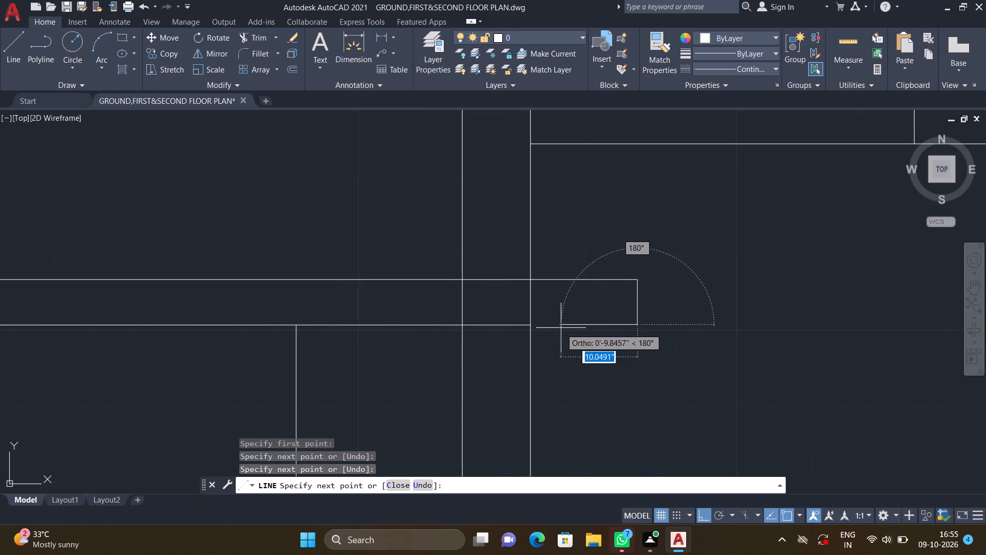
{"action": "scroll", "coordinate": [560, 328], "scroll_direction": "up", "scroll_amount": 2}
{"action": "left_click", "coordinate": [480, 321]}
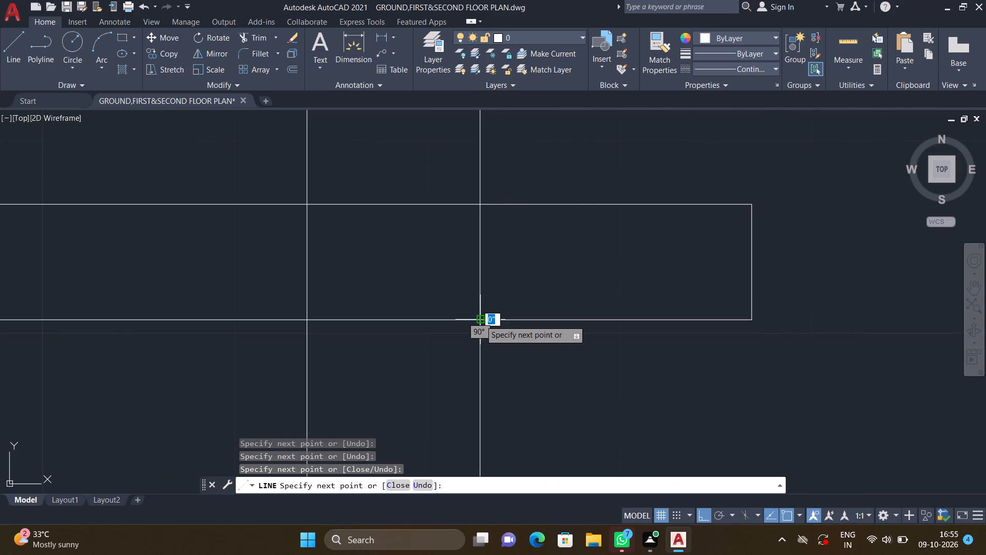
{"action": "key", "text": "Return"}
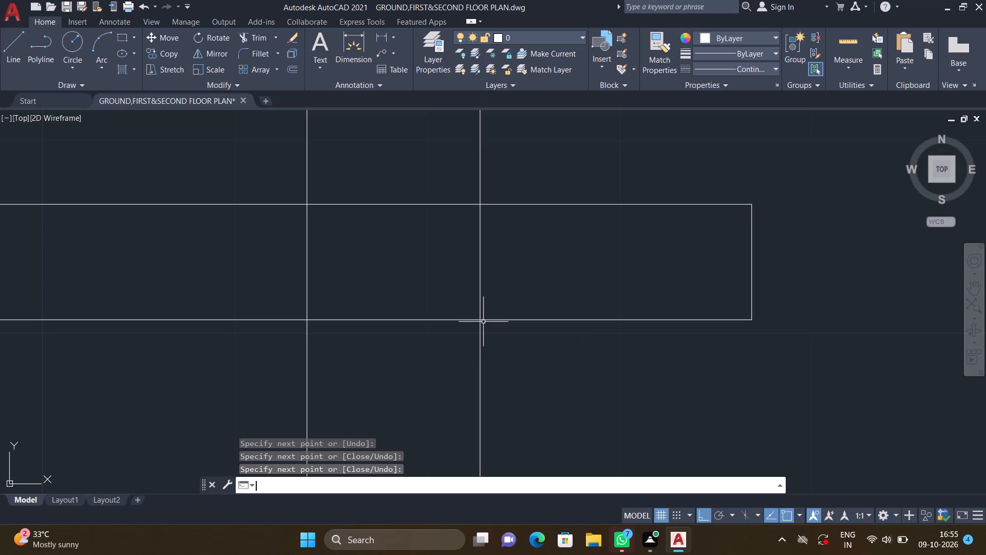
Draw a vertical line from the wall stub's upper outer corner up to the horizontal line below the stairs.
{"action": "scroll", "coordinate": [500, 319], "scroll_direction": "down", "scroll_amount": 3}
{"action": "middle_click_drag", "start_coordinate": [633, 295], "coordinate": [621, 332]}
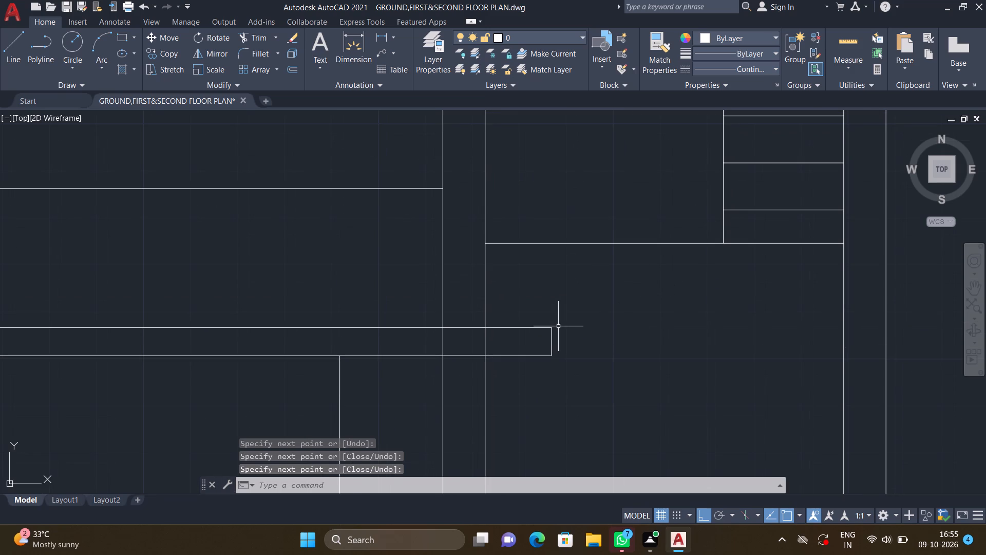
{"action": "scroll", "coordinate": [558, 326], "scroll_direction": "up", "scroll_amount": 2}
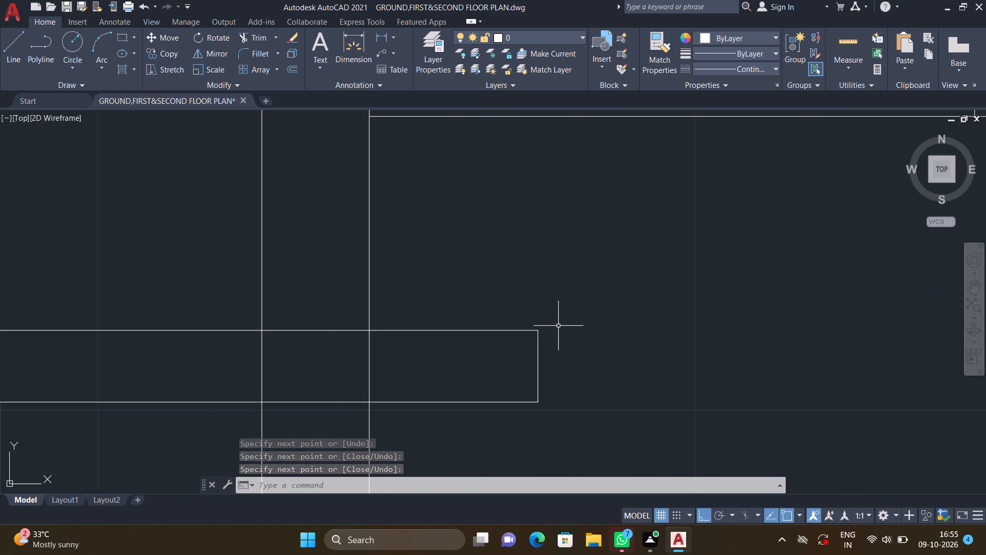
{"action": "key", "text": "l"}
{"action": "key", "text": "Return"}
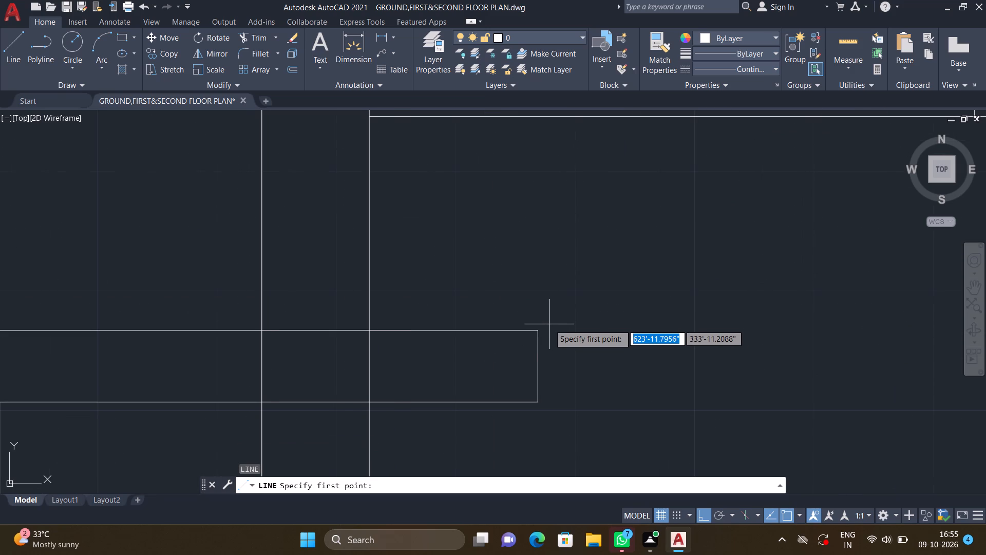
{"action": "left_click", "coordinate": [538, 328]}
{"action": "scroll", "coordinate": [549, 290], "scroll_direction": "down", "scroll_amount": 3}
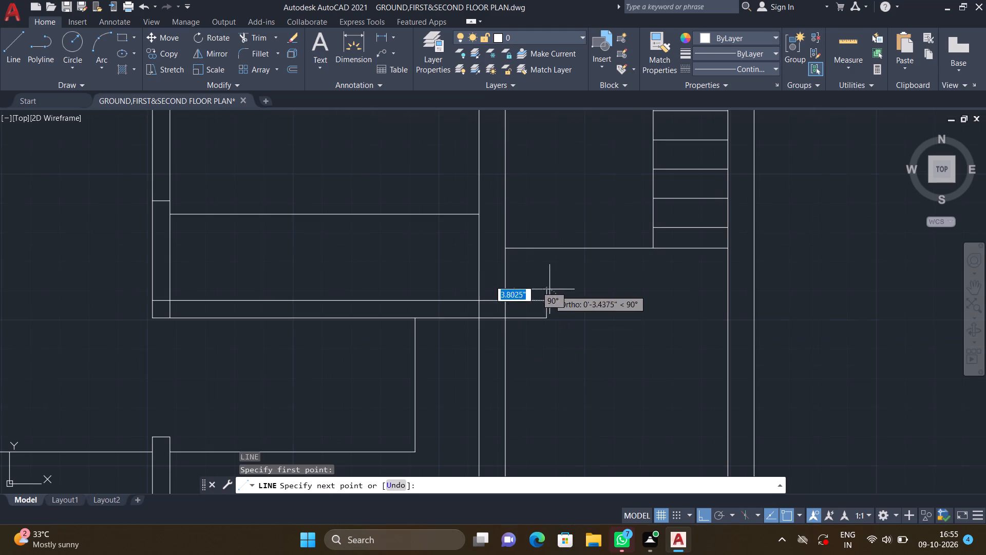
{"action": "middle_click_drag", "start_coordinate": [550, 297], "coordinate": [544, 332]}
{"action": "scroll", "coordinate": [532, 272], "scroll_direction": "up", "scroll_amount": 3}
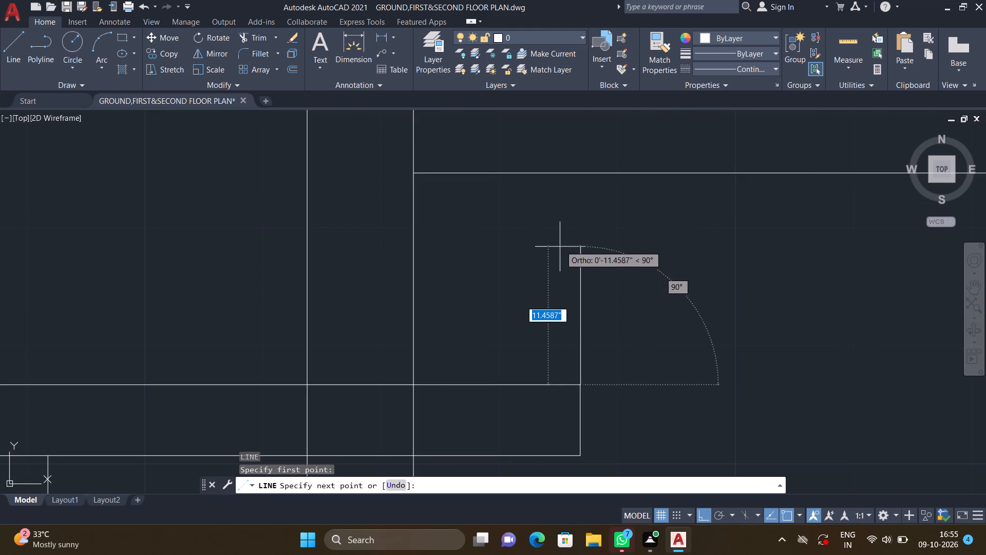
{"action": "double_click", "coordinate": [580, 175]}
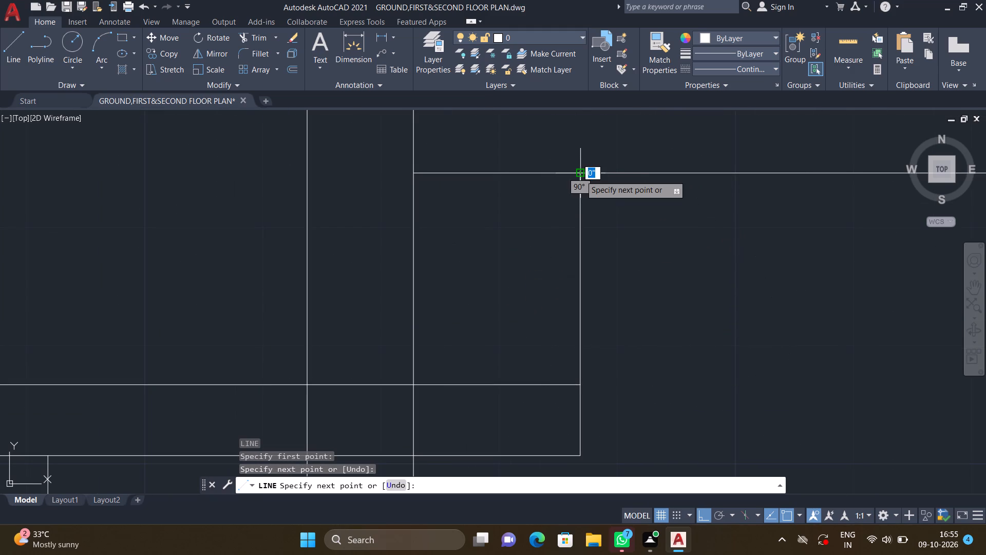
{"action": "key", "text": "Return"}
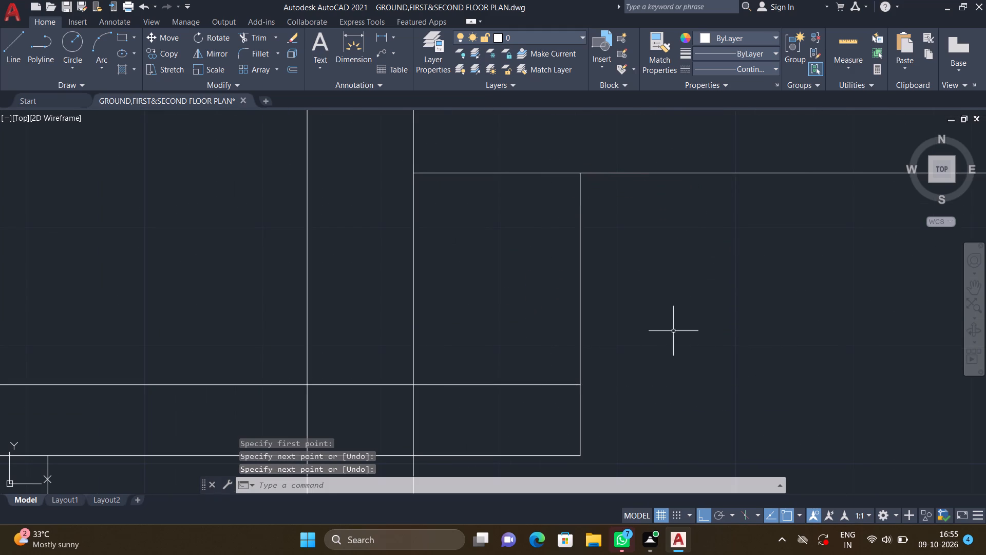
Draw a line about 4" outward from the stub's lower outer corner and up to the horizontal line below the stairs.
{"action": "middle_click_drag", "start_coordinate": [662, 327], "coordinate": [577, 279]}
{"action": "middle_click_drag", "start_coordinate": [541, 378], "coordinate": [566, 378]}
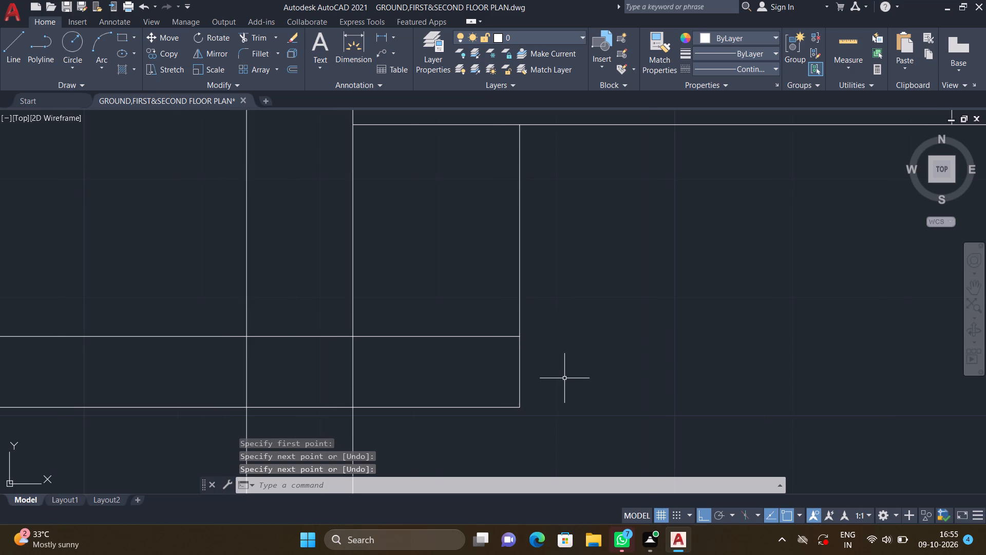
{"action": "key", "text": "l"}
{"action": "key", "text": "Return"}
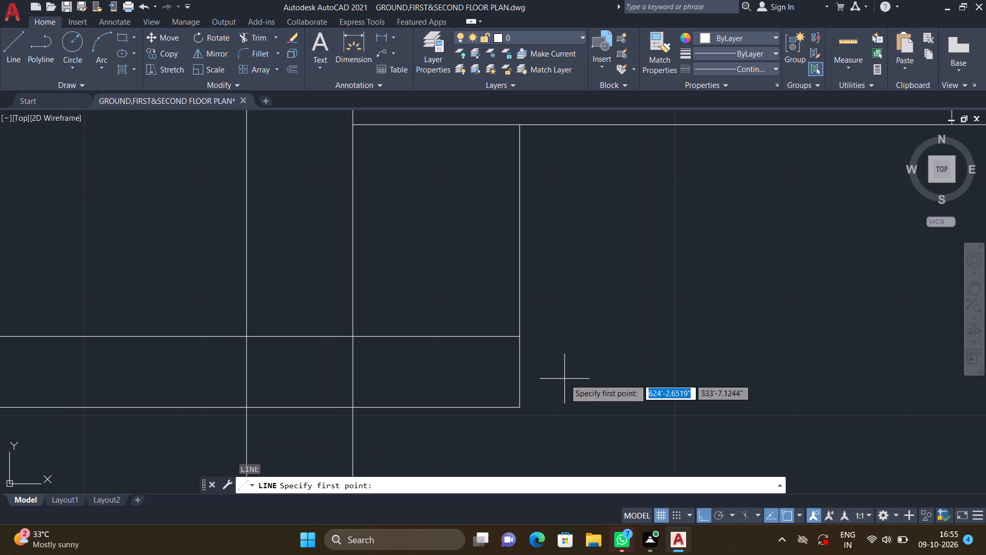
{"action": "left_click", "coordinate": [518, 409]}
{"action": "scroll", "coordinate": [567, 403], "scroll_direction": "down", "scroll_amount": 2}
{"action": "scroll", "coordinate": [557, 396], "scroll_direction": "up", "scroll_amount": 2}
{"action": "middle_click_drag", "start_coordinate": [567, 388], "coordinate": [560, 434]}
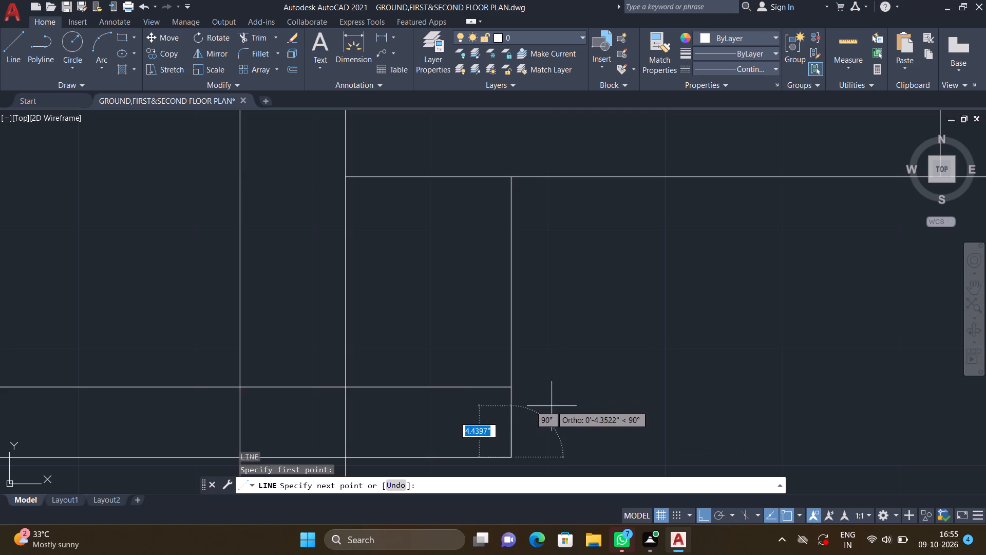
{"action": "middle_click_drag", "start_coordinate": [545, 407], "coordinate": [515, 359]}
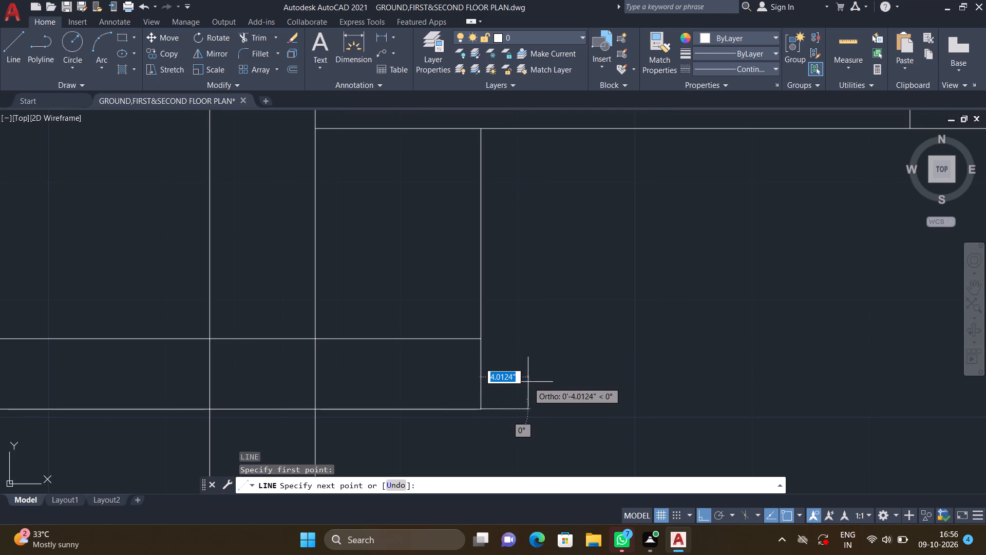
{"action": "left_click", "coordinate": [524, 405]}
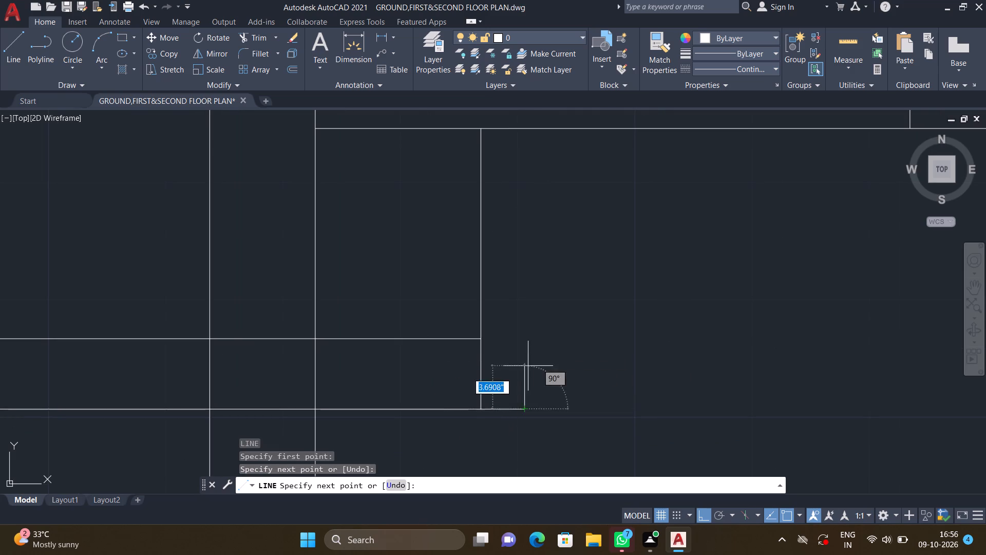
{"action": "scroll", "coordinate": [529, 350], "scroll_direction": "down", "scroll_amount": 2}
{"action": "middle_click_drag", "start_coordinate": [524, 304], "coordinate": [506, 343]}
{"action": "scroll", "coordinate": [502, 313], "scroll_direction": "up", "scroll_amount": 2}
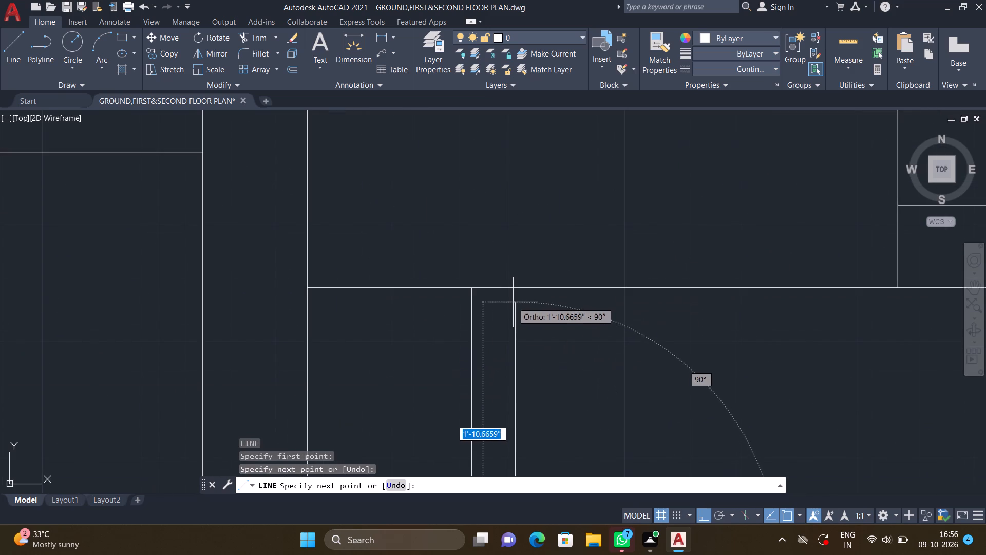
{"action": "scroll", "coordinate": [513, 302], "scroll_direction": "up", "scroll_amount": 1}
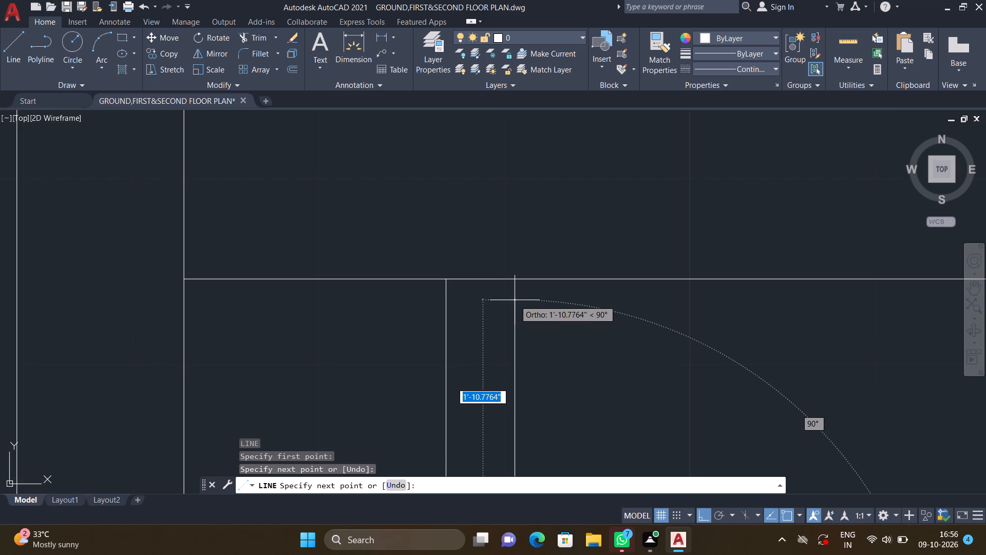
{"action": "scroll", "coordinate": [514, 301], "scroll_direction": "up", "scroll_amount": 2}
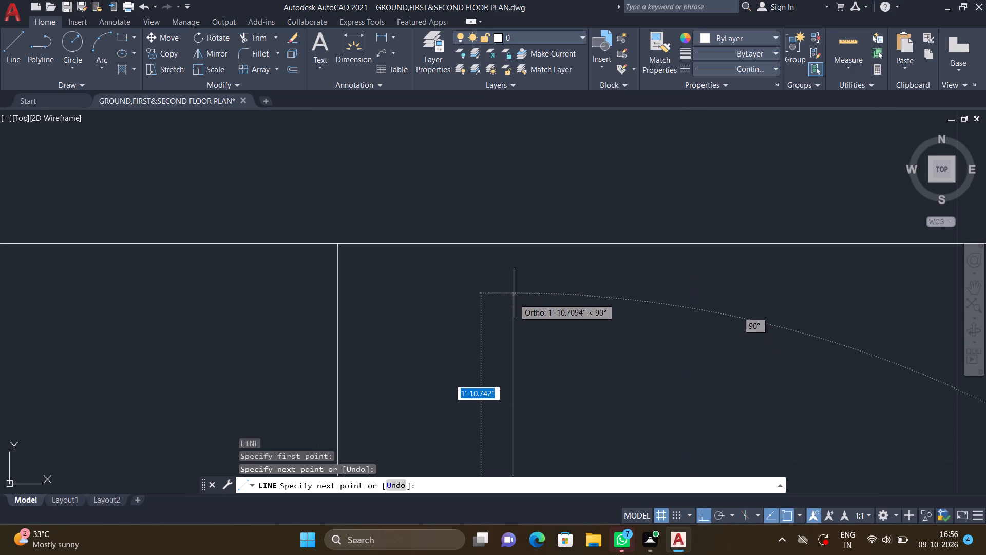
{"action": "left_click", "coordinate": [511, 244]}
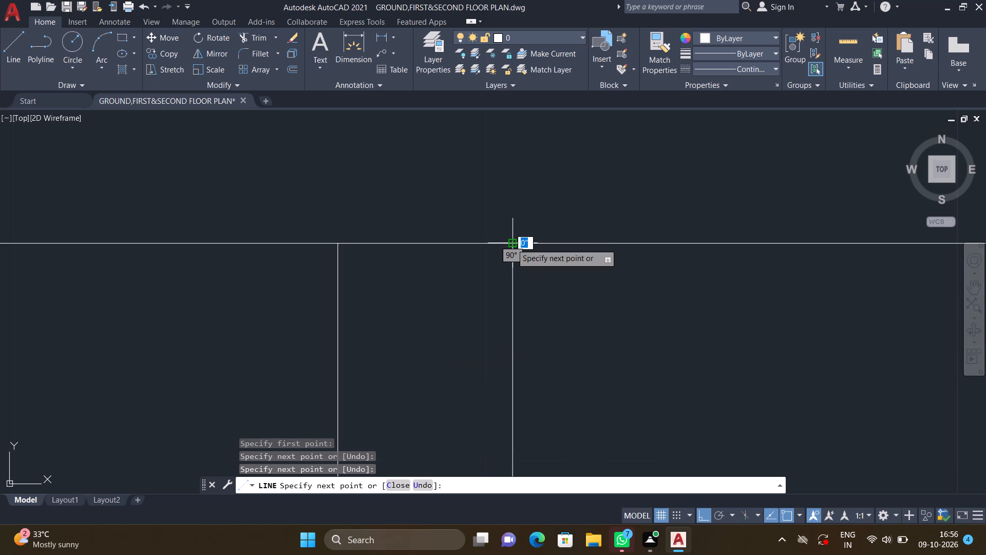
{"action": "key", "text": "Return"}
Draw a three-sided outline on the upper wall from the striped area's outer corner, about 2'-7" high and 11' long, returning to the wall.
{"action": "scroll", "coordinate": [496, 238], "scroll_direction": "down", "scroll_amount": 3}
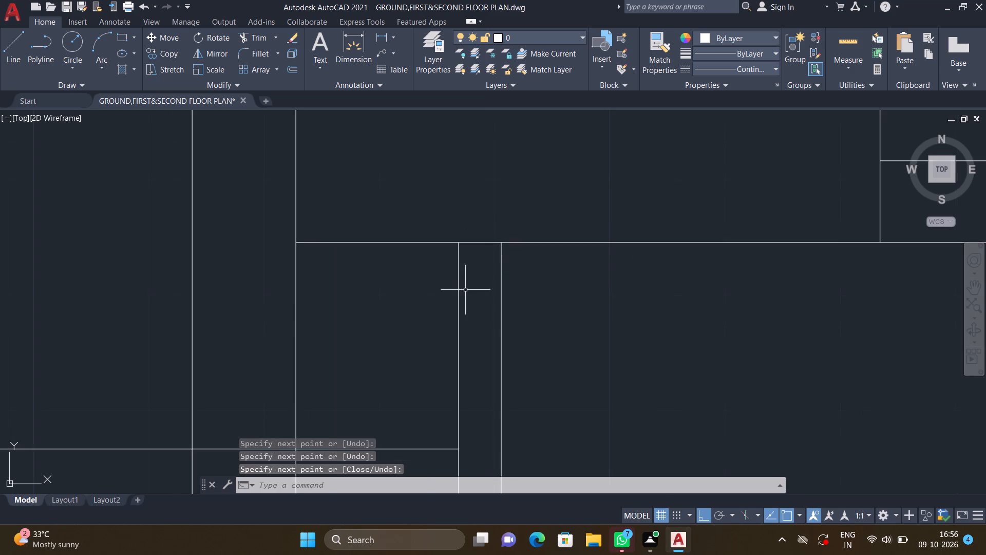
{"action": "scroll", "coordinate": [465, 289], "scroll_direction": "down", "scroll_amount": 3}
{"action": "middle_click_drag", "start_coordinate": [449, 310], "coordinate": [511, 289]}
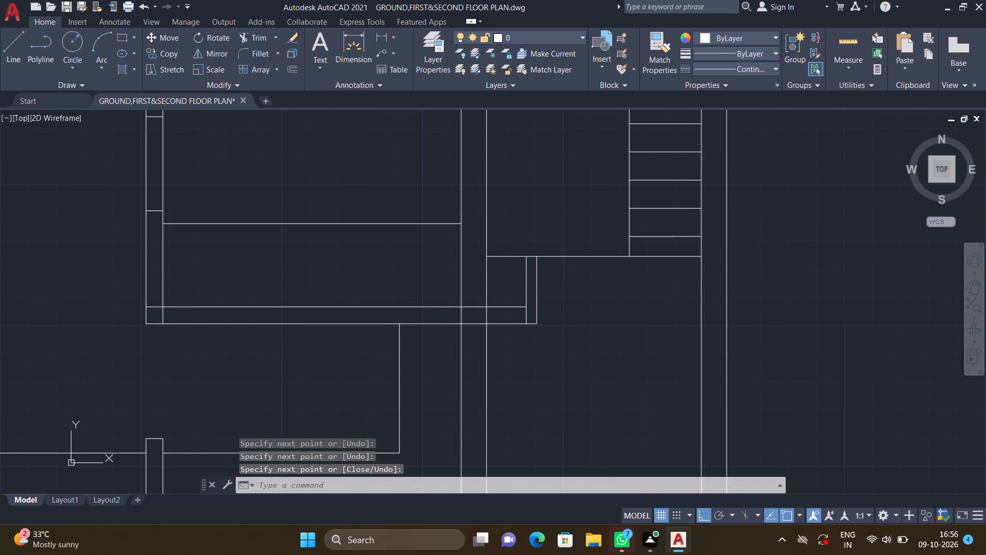
{"action": "scroll", "coordinate": [506, 301], "scroll_direction": "up", "scroll_amount": 1}
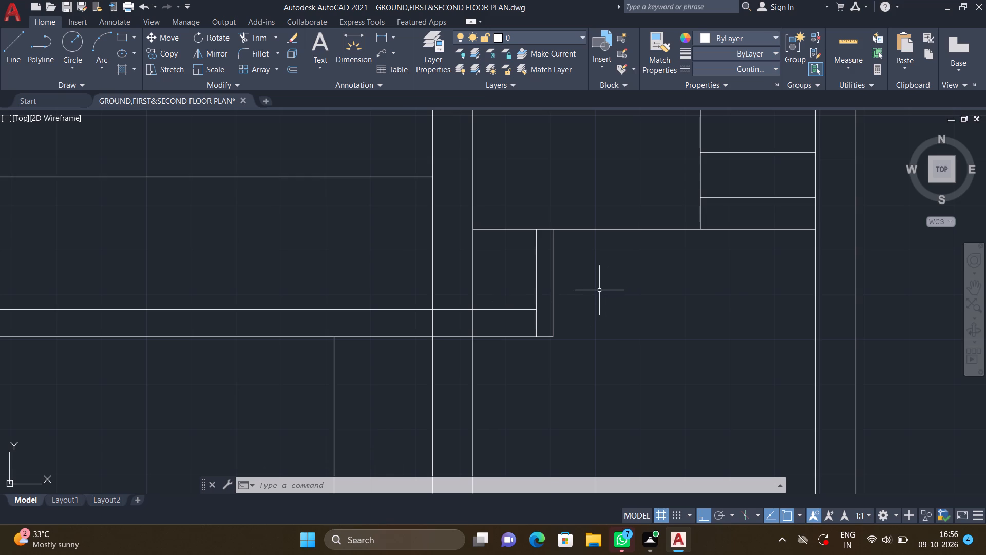
{"action": "scroll", "coordinate": [600, 291], "scroll_direction": "down", "scroll_amount": 2}
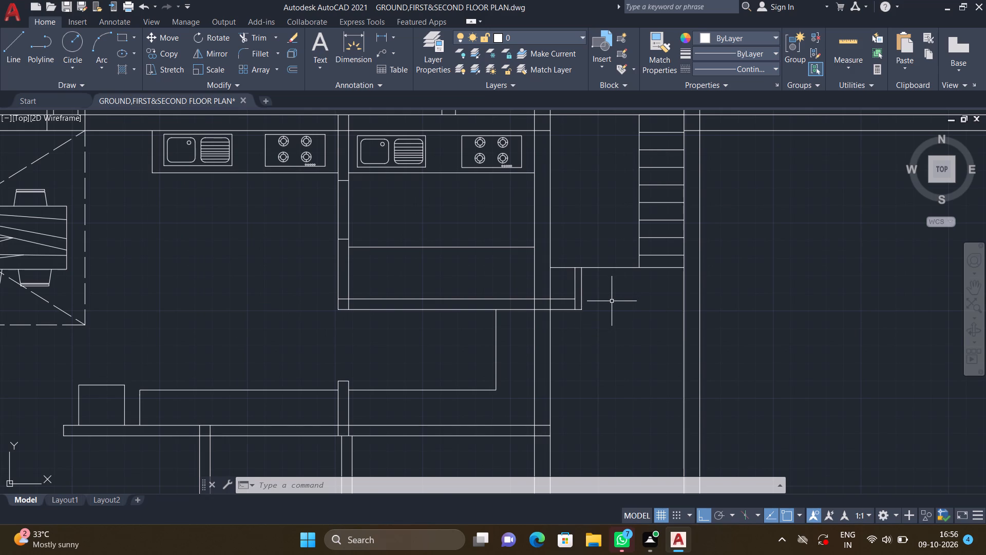
{"action": "scroll", "coordinate": [612, 301], "scroll_direction": "down", "scroll_amount": 2}
{"action": "middle_click_drag", "start_coordinate": [598, 327], "coordinate": [603, 300]}
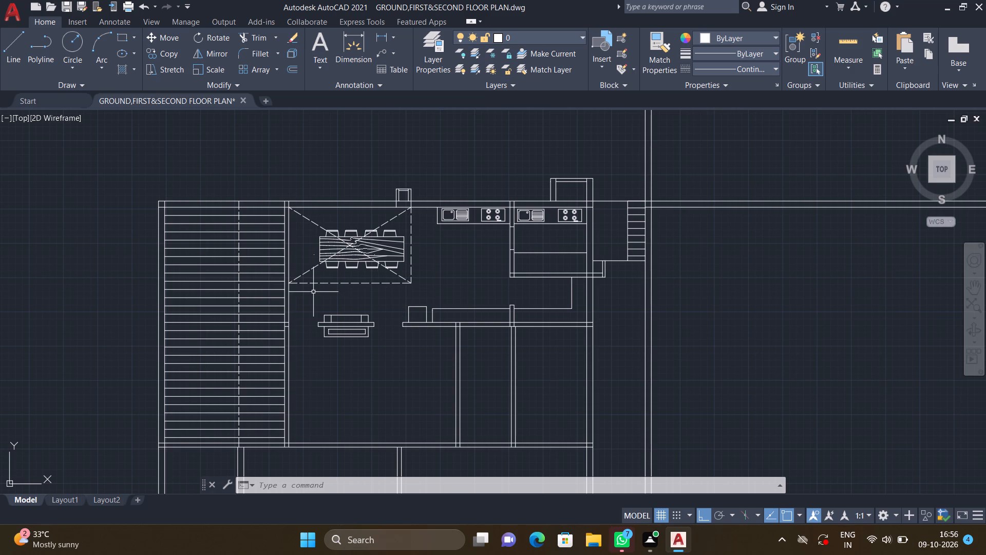
{"action": "middle_click_drag", "start_coordinate": [314, 291], "coordinate": [387, 291]}
{"action": "middle_click_drag", "start_coordinate": [286, 245], "coordinate": [335, 256]}
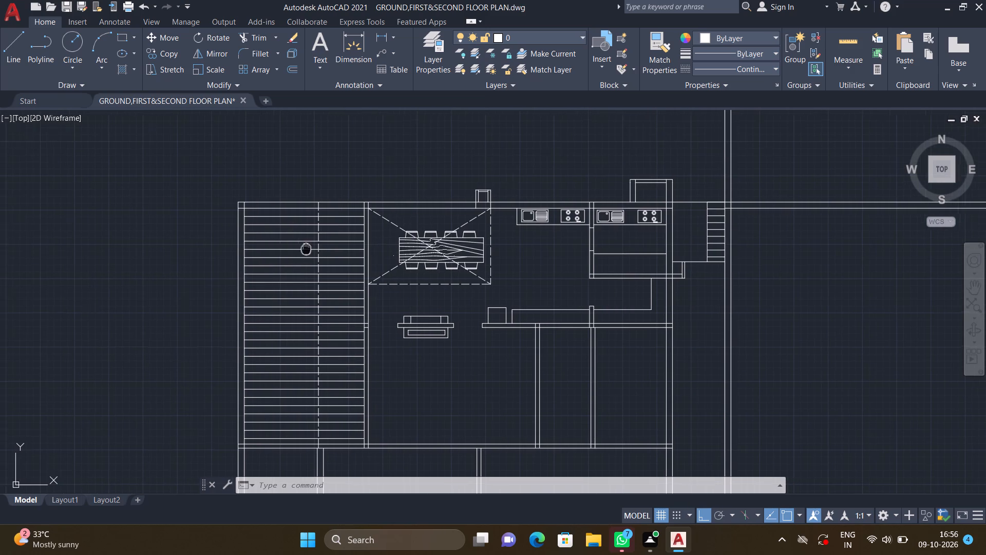
{"action": "middle_click_drag", "start_coordinate": [335, 256], "coordinate": [405, 280]}
{"action": "scroll", "coordinate": [357, 231], "scroll_direction": "up", "scroll_amount": 2}
{"action": "middle_click_drag", "start_coordinate": [365, 220], "coordinate": [365, 253]}
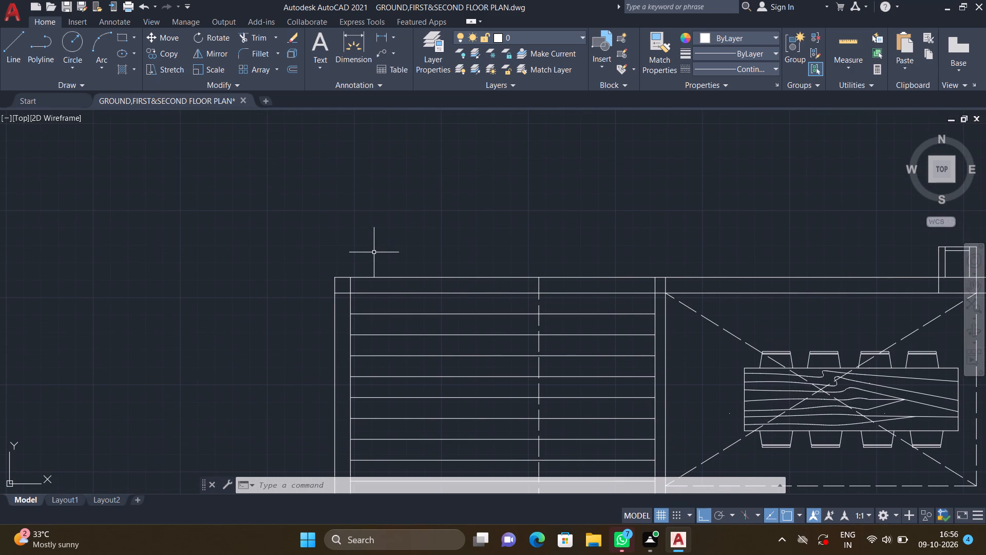
{"action": "key", "text": "l"}
{"action": "key", "text": "Return"}
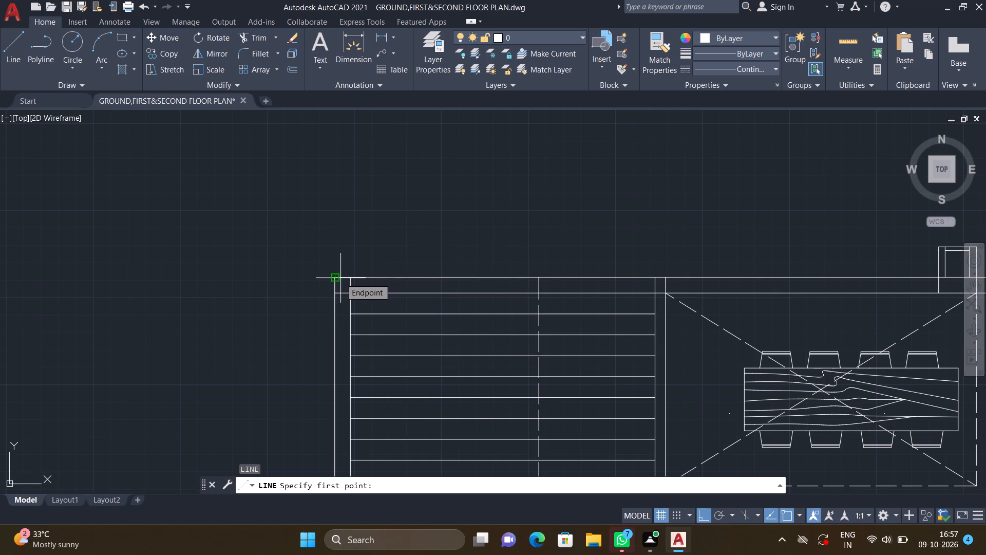
{"action": "scroll", "coordinate": [340, 278], "scroll_direction": "up", "scroll_amount": 1}
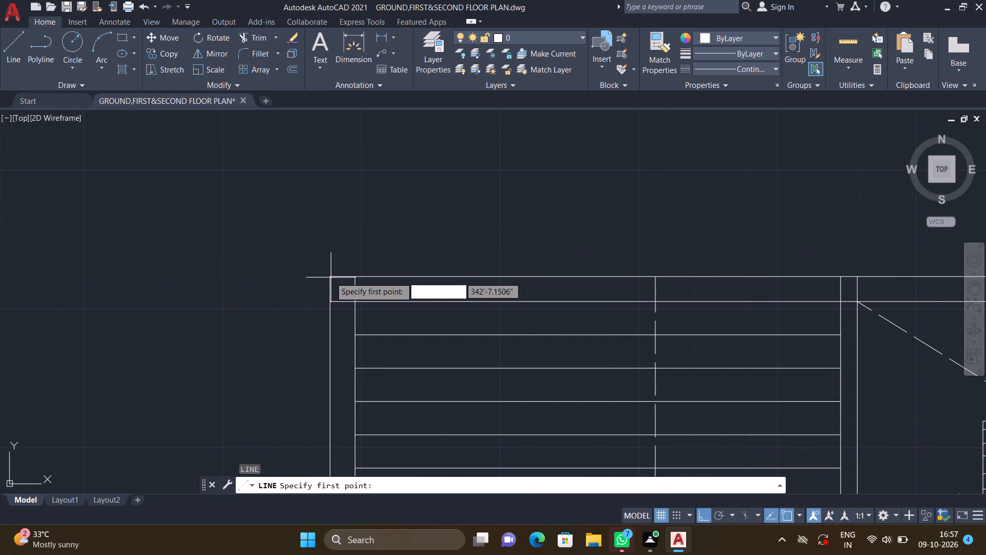
{"action": "left_click", "coordinate": [331, 275]}
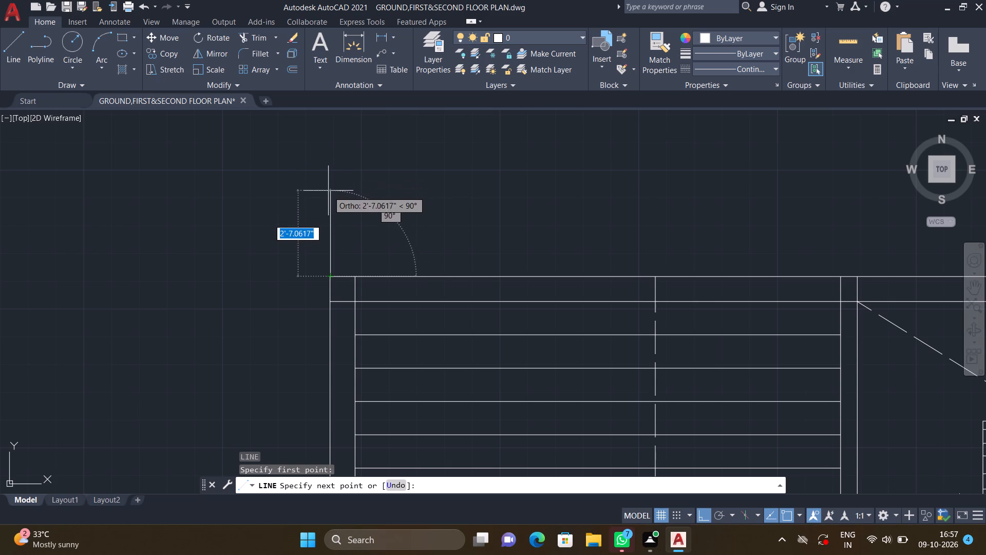
{"action": "left_click", "coordinate": [332, 189]}
{"action": "scroll", "coordinate": [435, 200], "scroll_direction": "down", "scroll_amount": 3}
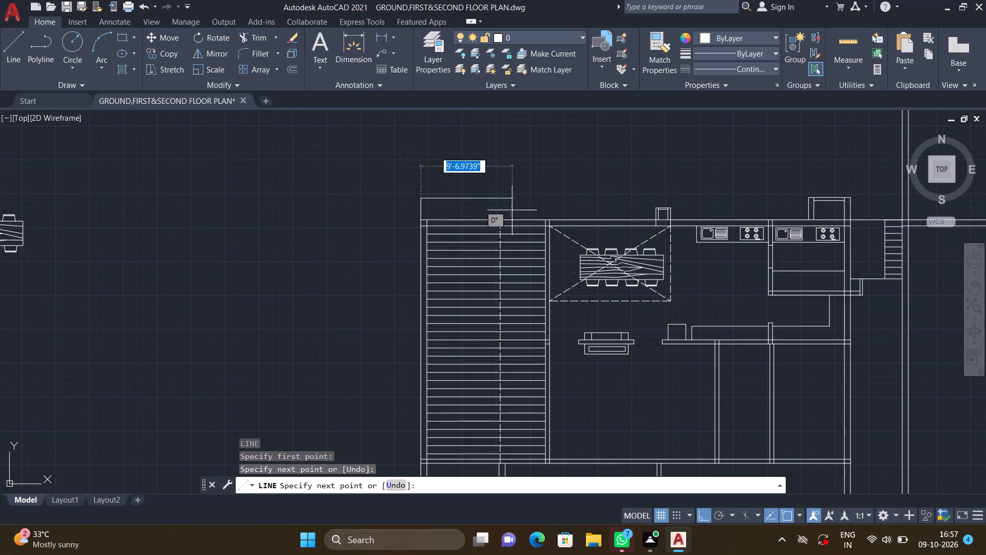
{"action": "middle_click_drag", "start_coordinate": [497, 207], "coordinate": [443, 208]}
{"action": "scroll", "coordinate": [450, 209], "scroll_direction": "up", "scroll_amount": 3}
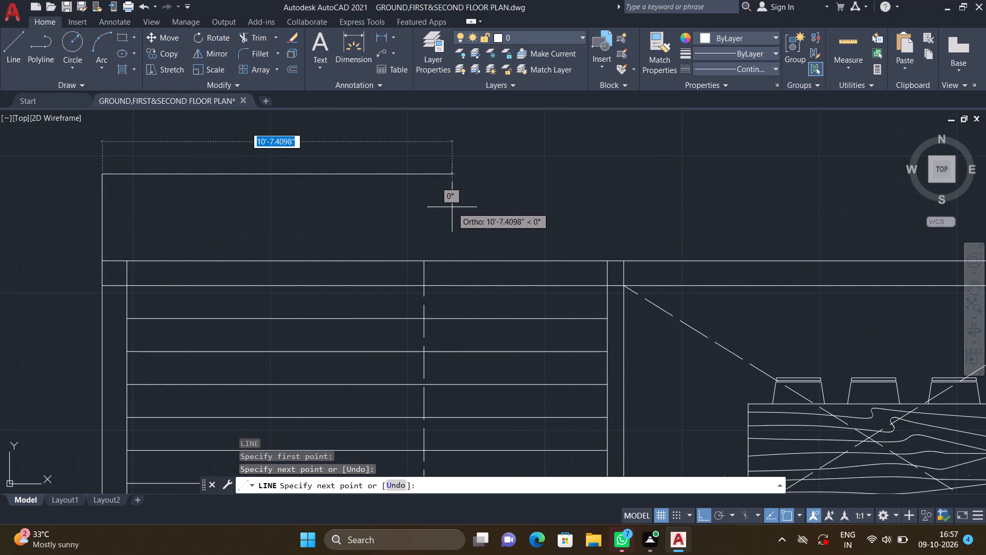
{"action": "left_click", "coordinate": [476, 191]}
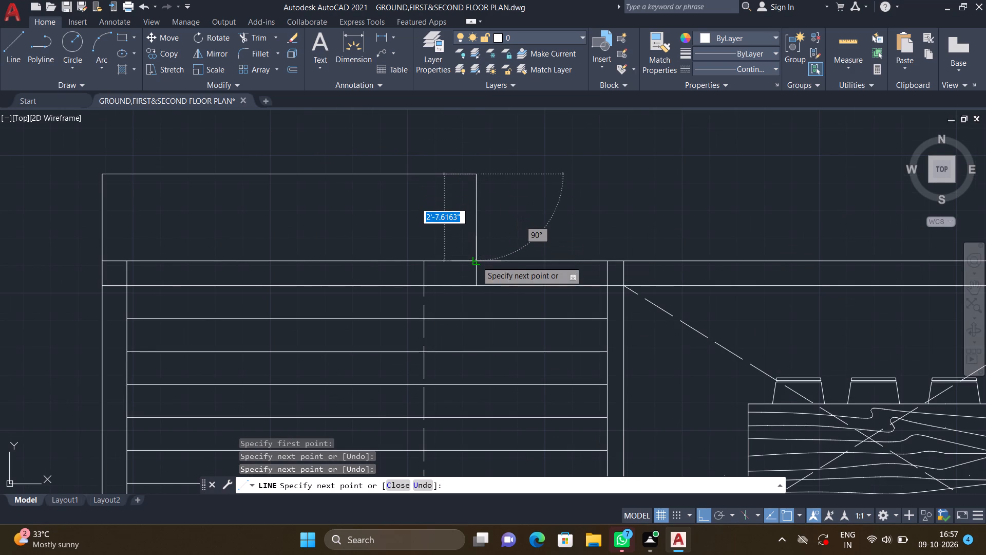
{"action": "left_click", "coordinate": [477, 261]}
{"action": "key", "text": "Return"}
Draw the new projection's inner wall line from its outer side, just below the top edge, about 10'-10" across and down to the upper wall.
{"action": "scroll", "coordinate": [476, 264], "scroll_direction": "down", "scroll_amount": 1}
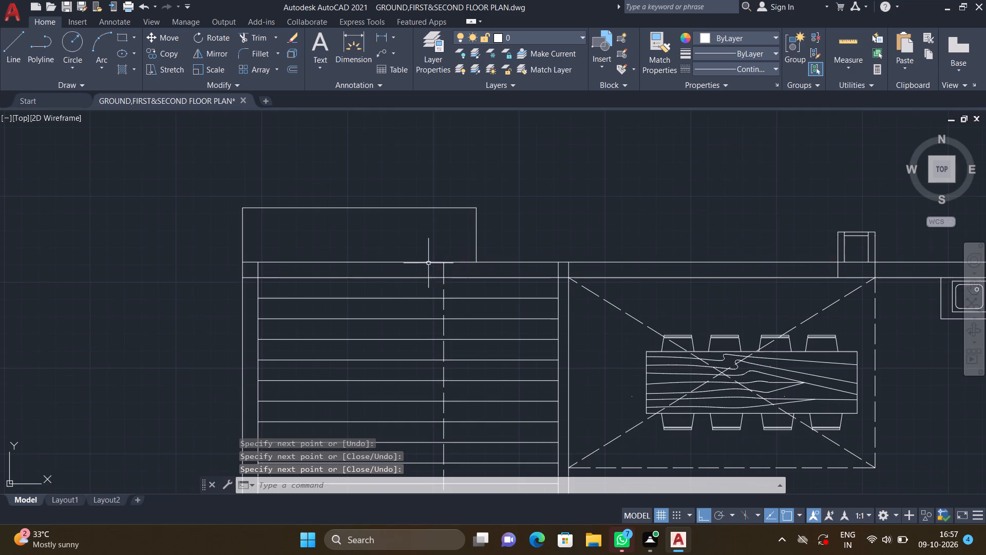
{"action": "middle_click_drag", "start_coordinate": [342, 252], "coordinate": [391, 247]}
{"action": "key", "text": "l"}
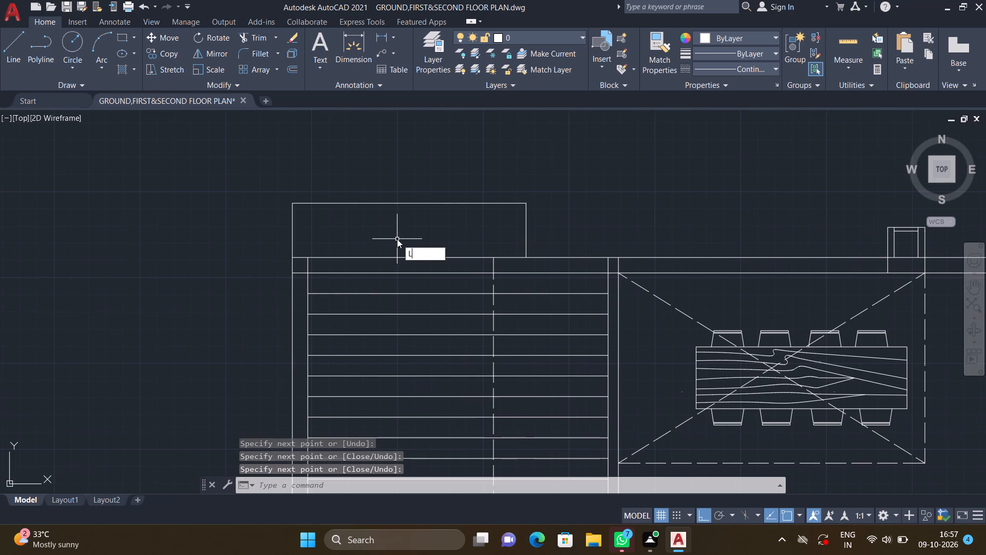
{"action": "key", "text": "Return"}
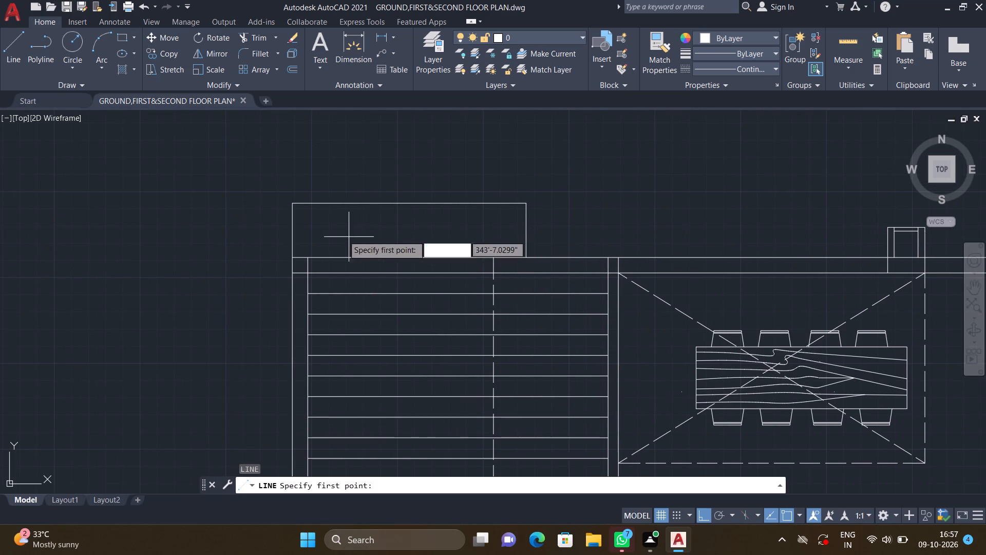
{"action": "scroll", "coordinate": [314, 219], "scroll_direction": "up", "scroll_amount": 2}
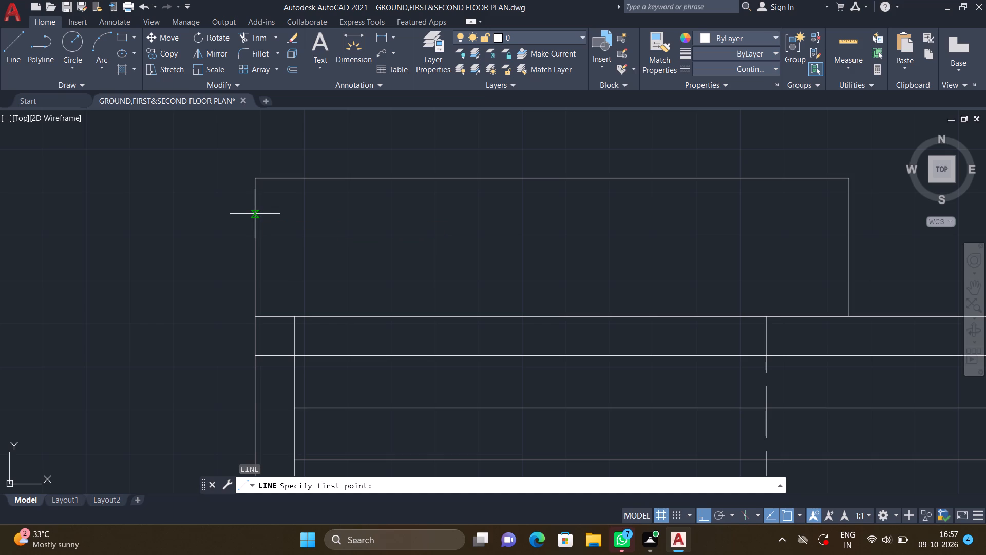
{"action": "left_click_drag", "start_coordinate": [255, 214], "coordinate": [261, 215]}
{"action": "scroll", "coordinate": [405, 228], "scroll_direction": "down", "scroll_amount": 2}
{"action": "middle_click_drag", "start_coordinate": [519, 229], "coordinate": [460, 212]}
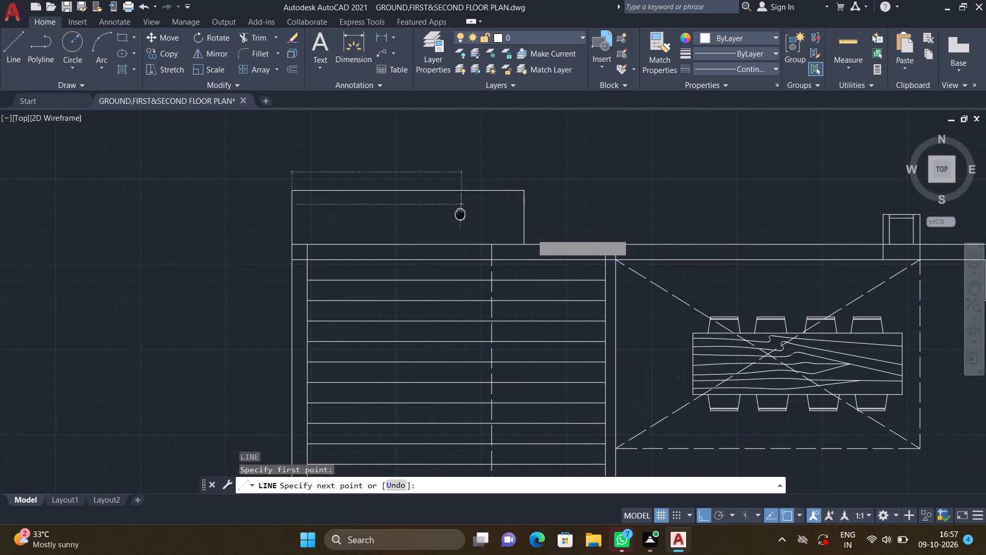
{"action": "scroll", "coordinate": [538, 213], "scroll_direction": "up", "scroll_amount": 2}
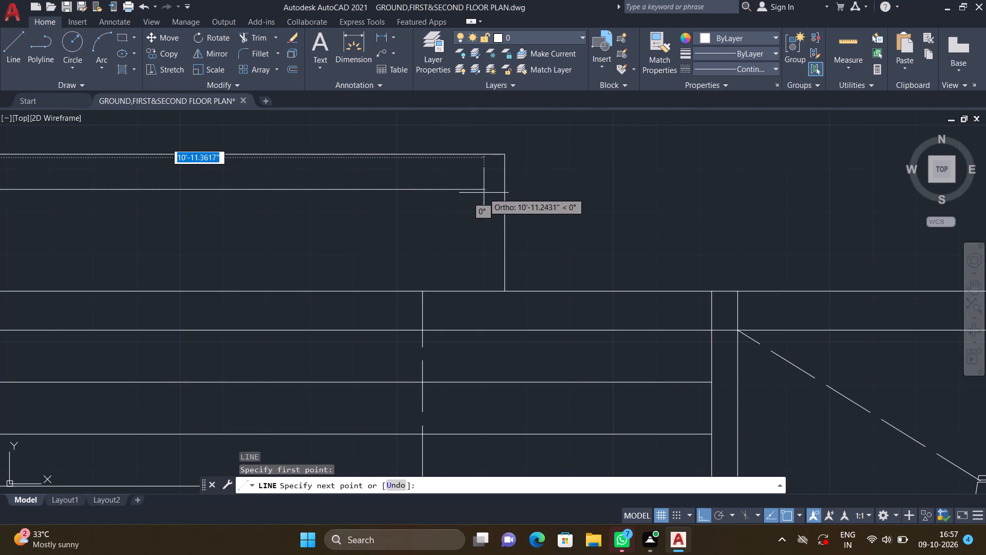
{"action": "scroll", "coordinate": [480, 193], "scroll_direction": "up", "scroll_amount": 1}
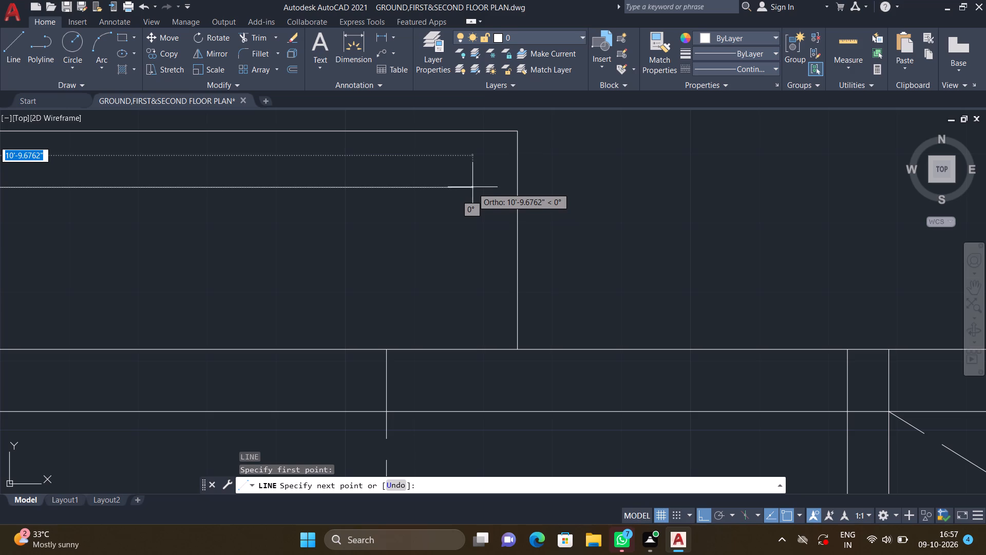
{"action": "left_click", "coordinate": [472, 189]}
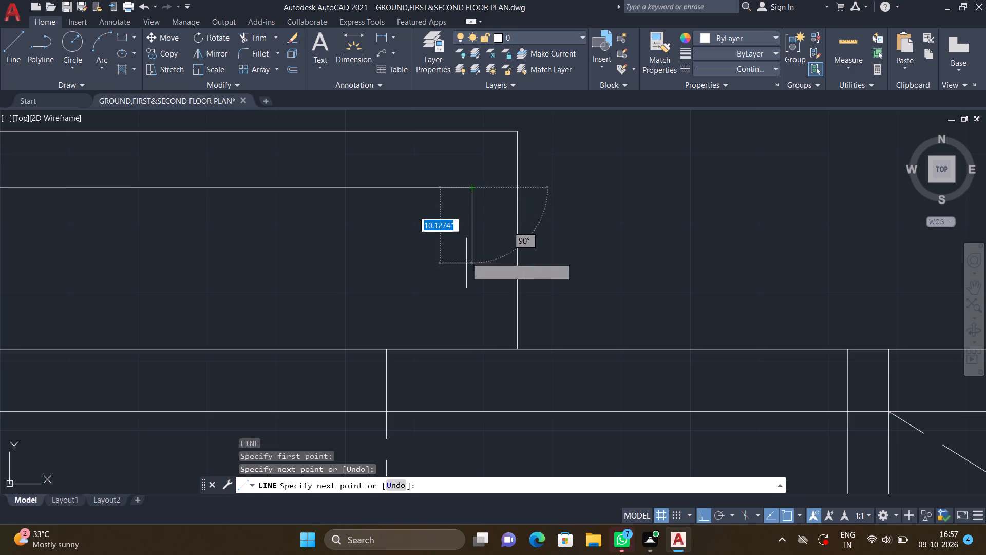
{"action": "left_click", "coordinate": [474, 349]}
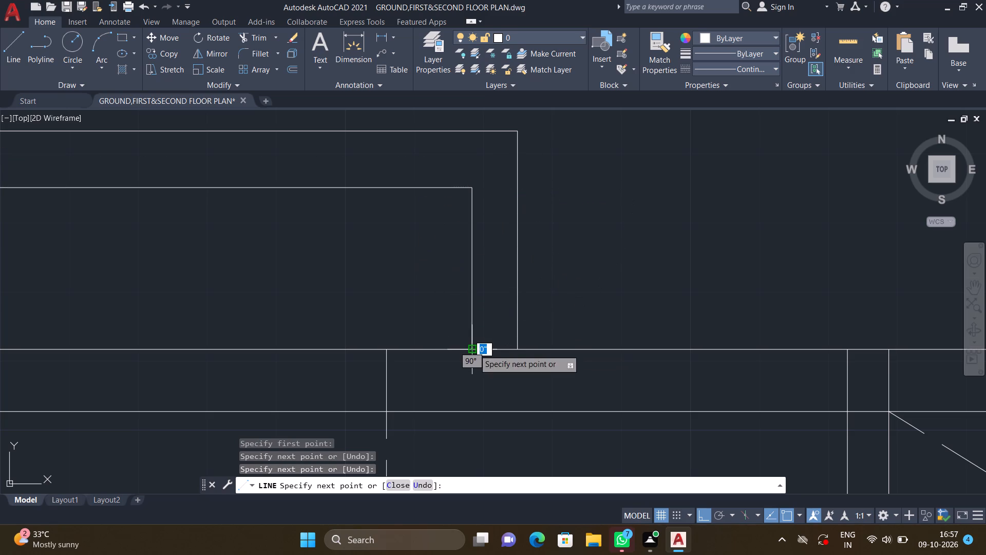
{"action": "key", "text": "Return"}
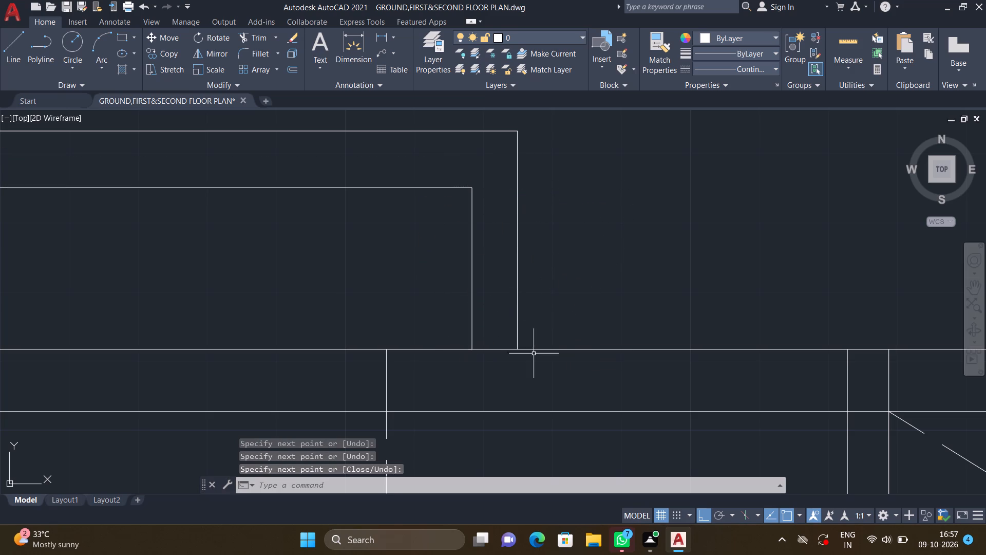
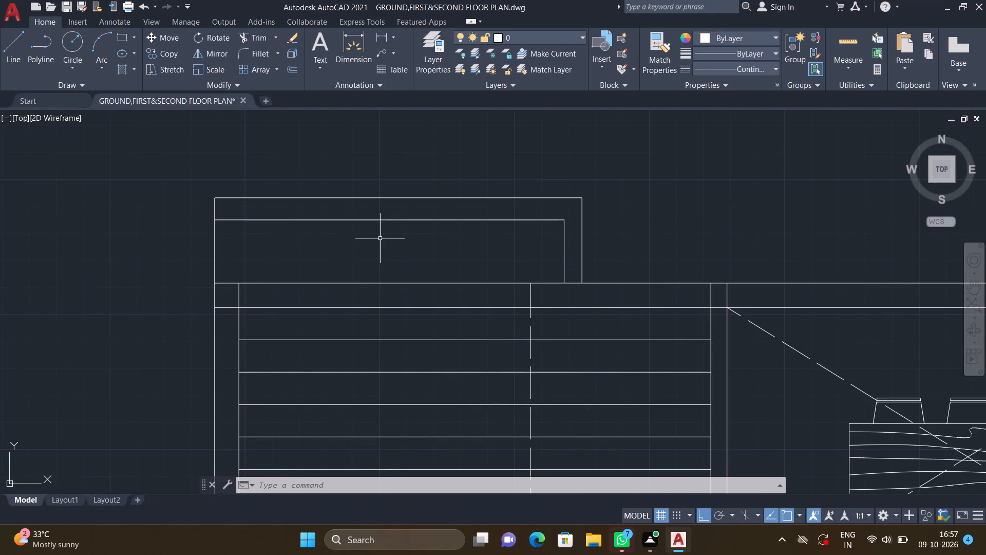
Draw a vertical line about 14'-3" long upward from the outer top corner of the projection above the stairs.
{"action": "scroll", "coordinate": [448, 252], "scroll_direction": "down", "scroll_amount": 1}
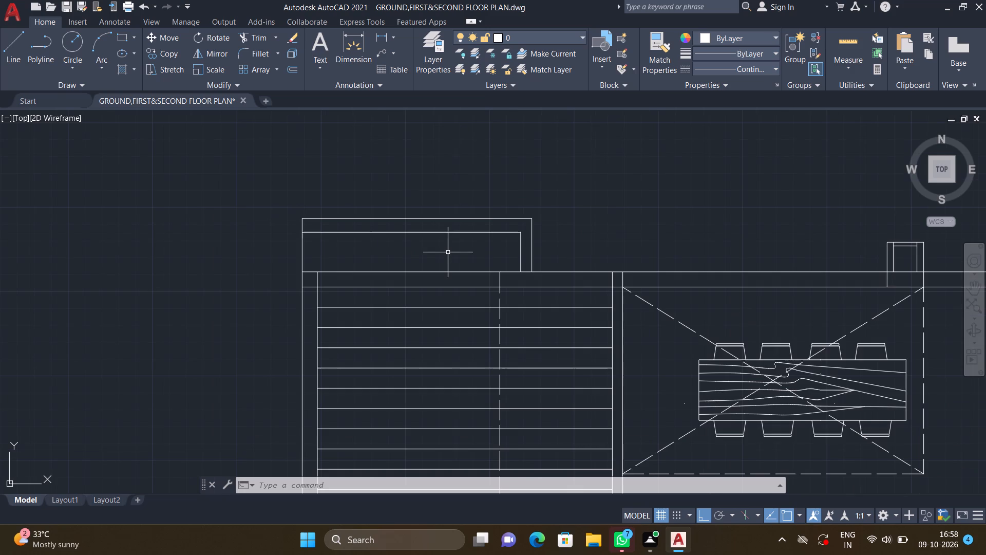
{"action": "scroll", "coordinate": [508, 252], "scroll_direction": "down", "scroll_amount": 2}
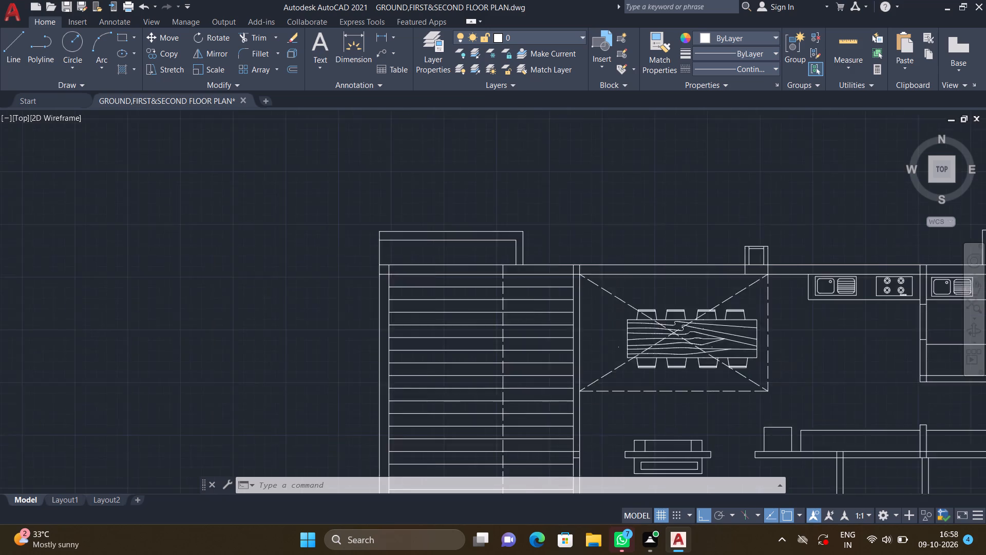
{"action": "middle_click_drag", "start_coordinate": [540, 260], "coordinate": [513, 261]}
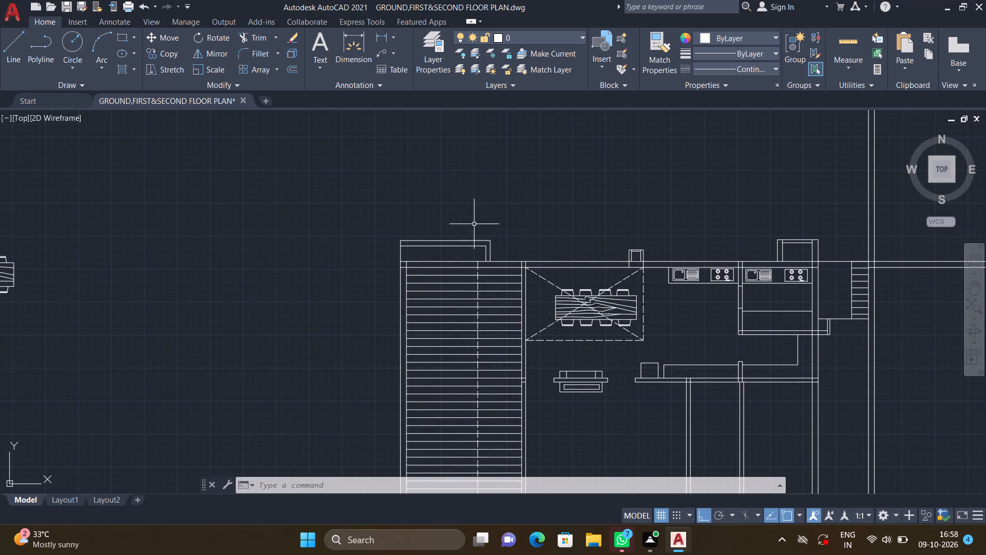
{"action": "middle_click_drag", "start_coordinate": [472, 226], "coordinate": [472, 231]}
{"action": "key", "text": "l"}
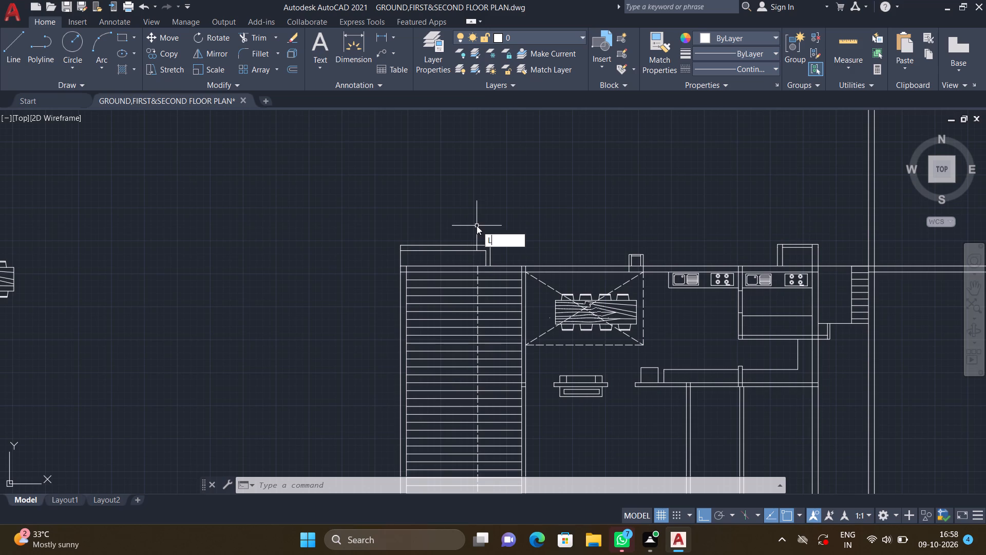
{"action": "key", "text": "Return"}
{"action": "middle_click_drag", "start_coordinate": [489, 192], "coordinate": [493, 273]}
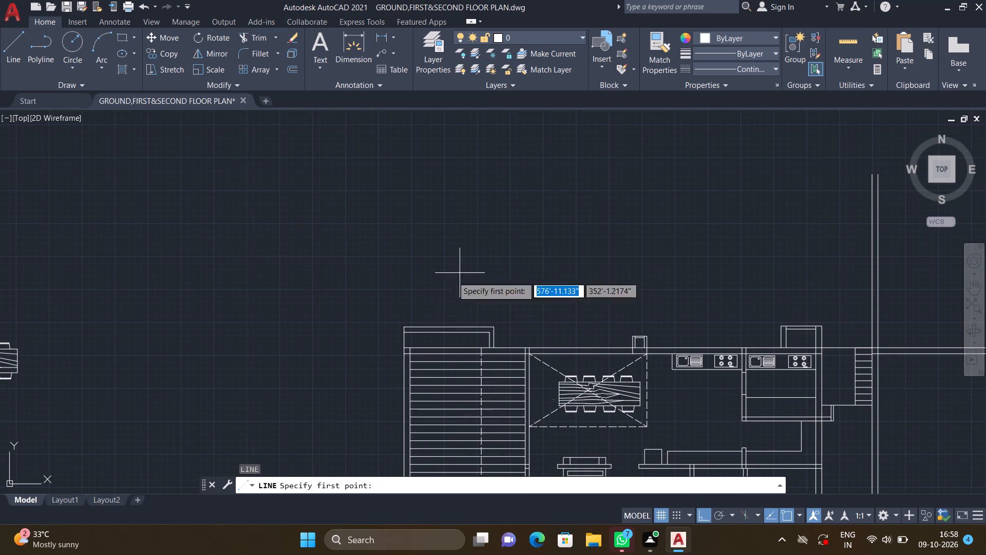
{"action": "scroll", "coordinate": [401, 317], "scroll_direction": "up", "scroll_amount": 2}
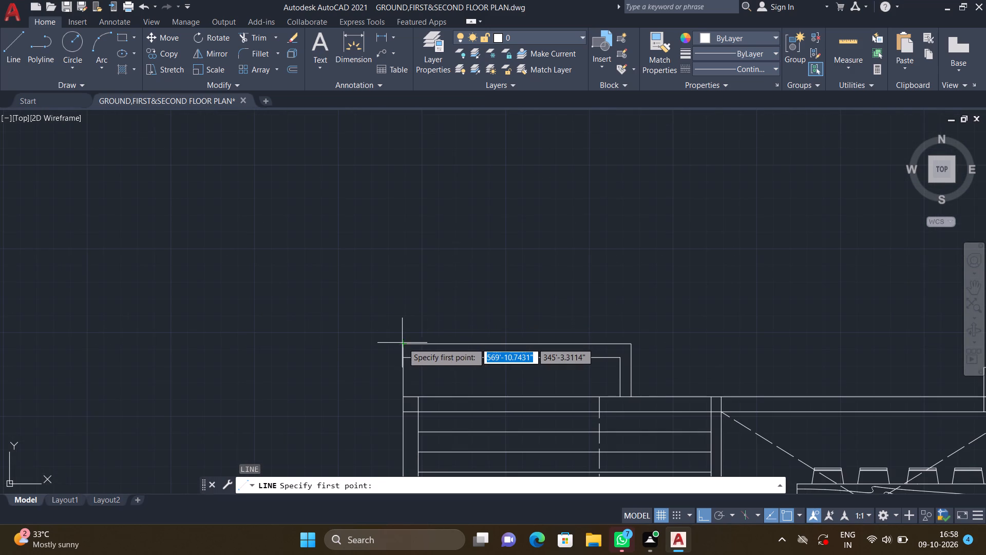
{"action": "left_click", "coordinate": [403, 344]}
{"action": "scroll", "coordinate": [414, 288], "scroll_direction": "down", "scroll_amount": 2}
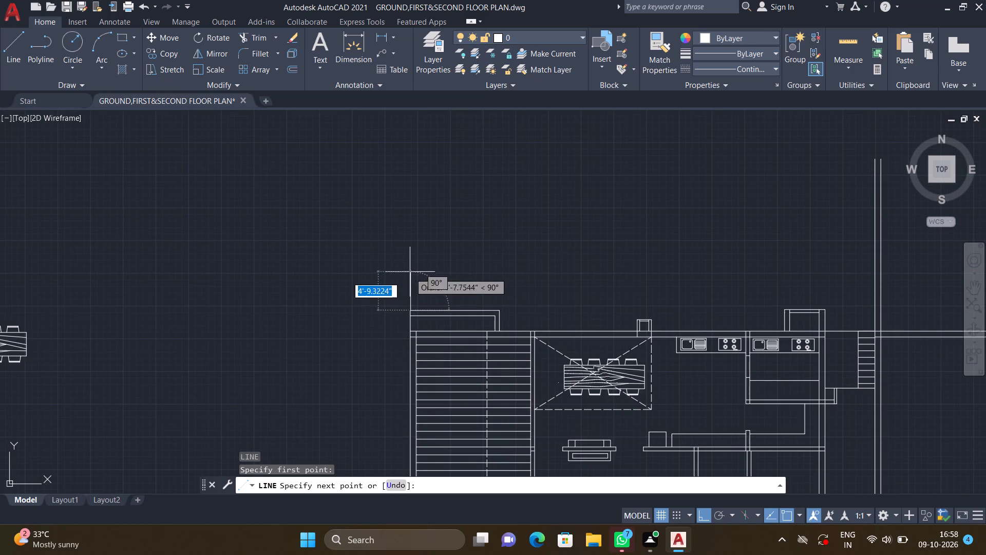
{"action": "middle_click_drag", "start_coordinate": [412, 242], "coordinate": [400, 291]}
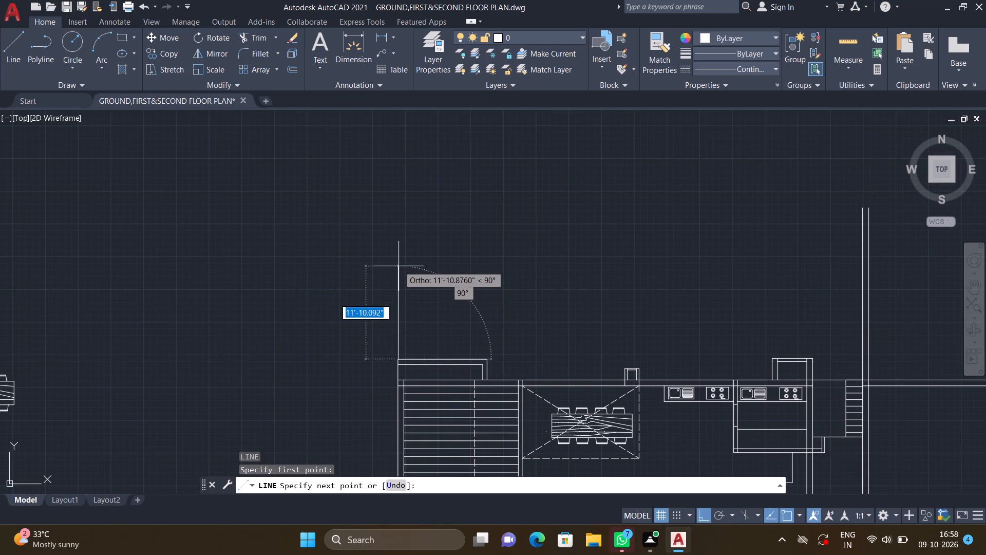
{"action": "scroll", "coordinate": [399, 266], "scroll_direction": "up", "scroll_amount": 1}
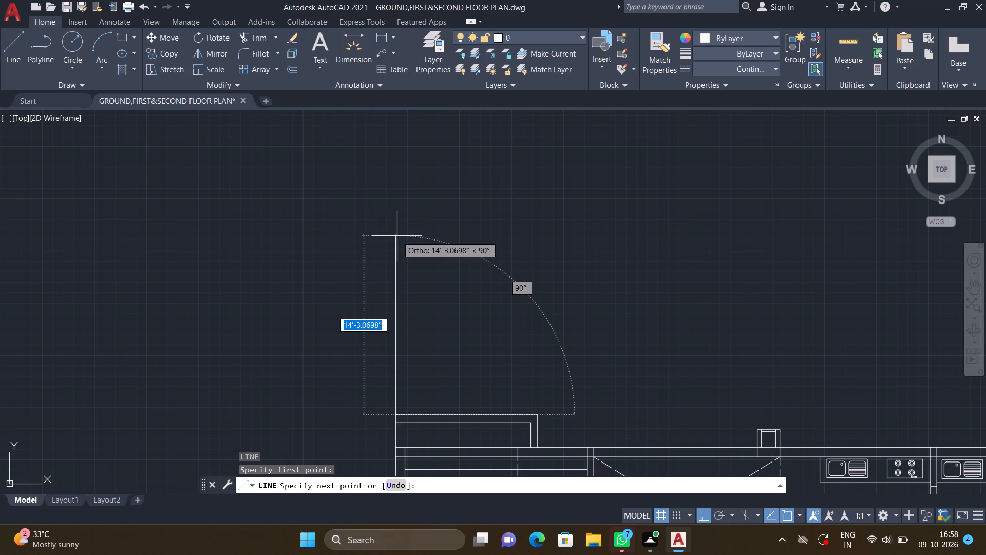
{"action": "left_click", "coordinate": [397, 236]}
{"action": "scroll", "coordinate": [532, 235], "scroll_direction": "down", "scroll_amount": 3}
{"action": "middle_click_drag", "start_coordinate": [693, 255], "coordinate": [652, 256]}
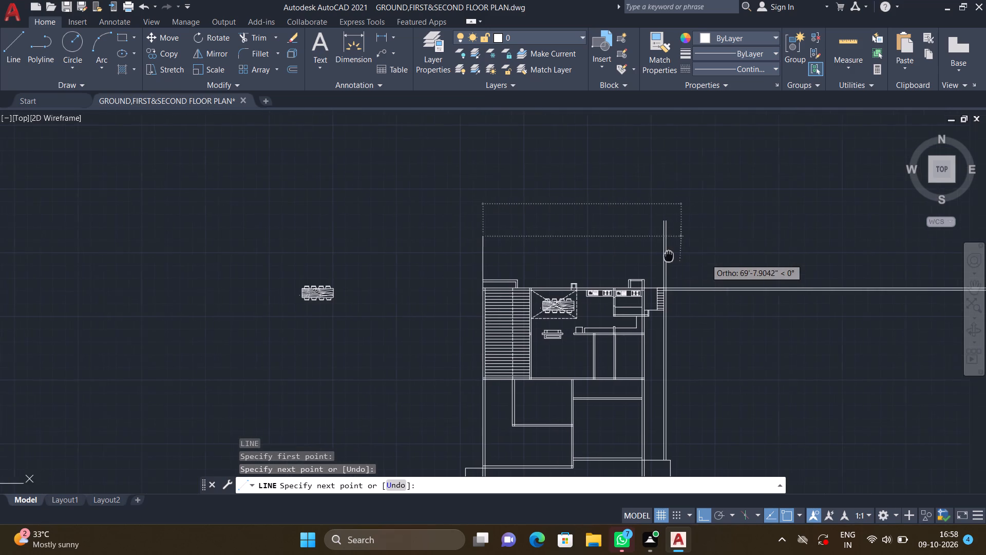
{"action": "middle_click_drag", "start_coordinate": [652, 256], "coordinate": [638, 258]}
{"action": "scroll", "coordinate": [595, 266], "scroll_direction": "up", "scroll_amount": 2}
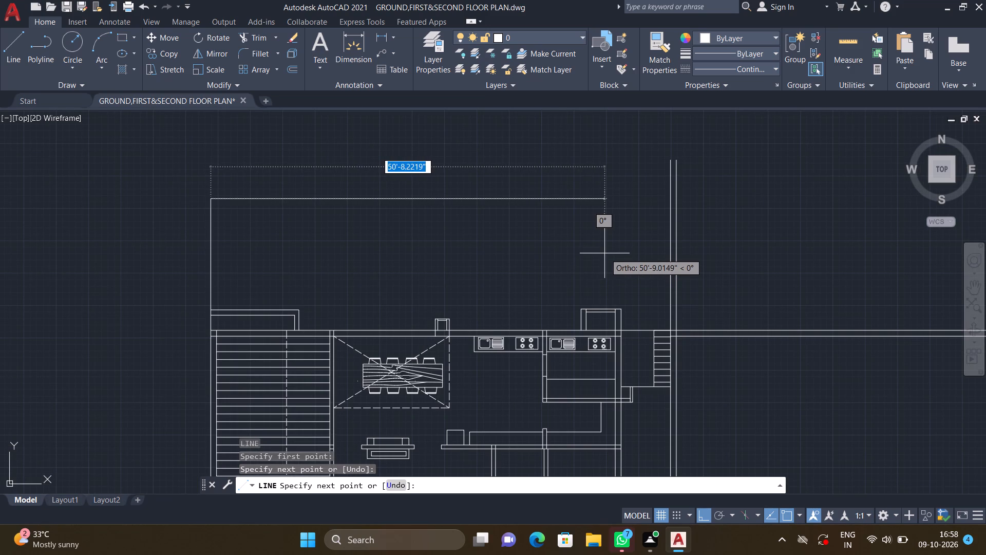
{"action": "key", "text": "Return"}
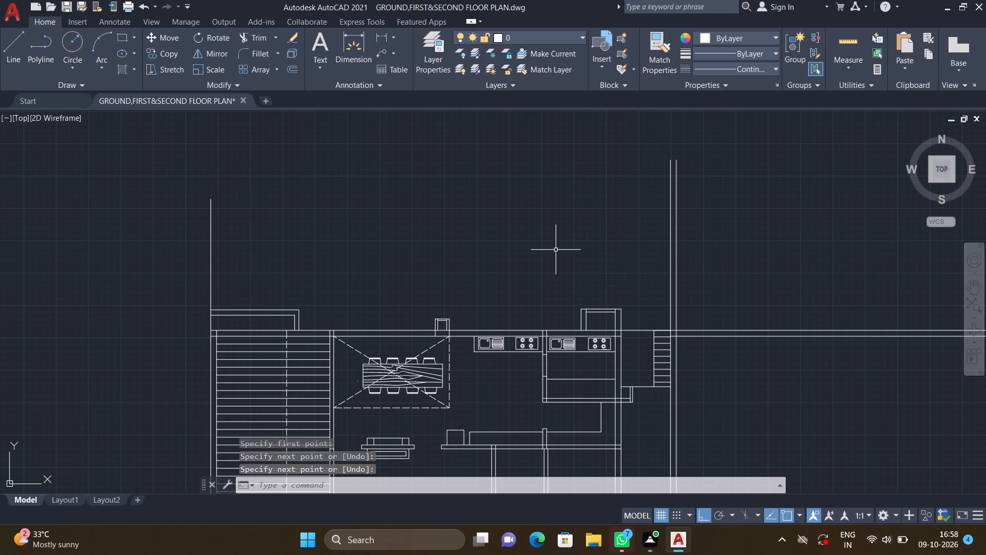
Draw a horizontal line about 59' long from below the new vertical line's top end across to the opposite double-line wall's inner face.
{"action": "middle_click_drag", "start_coordinate": [483, 253], "coordinate": [611, 273]}
{"action": "key", "text": "l"}
{"action": "key", "text": "Return"}
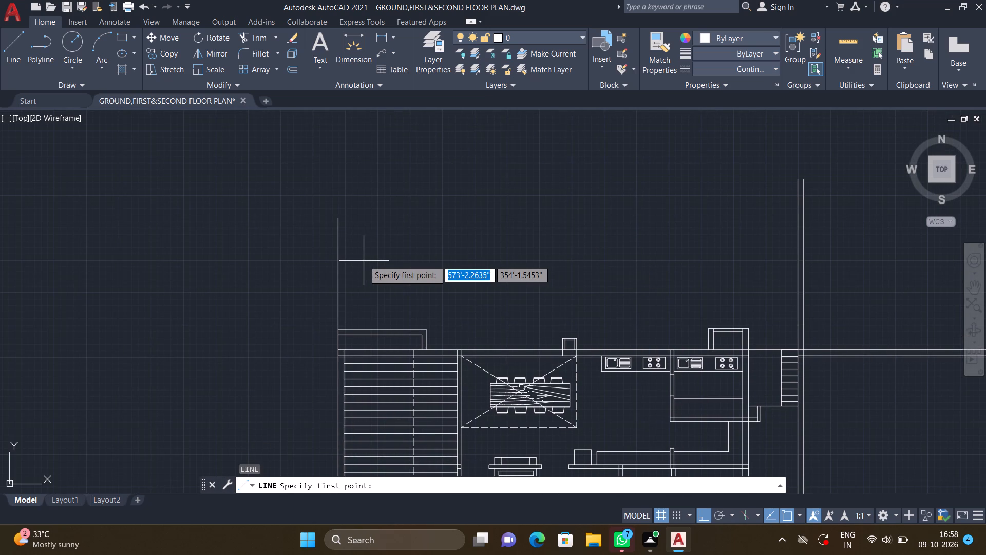
{"action": "scroll", "coordinate": [351, 251], "scroll_direction": "up", "scroll_amount": 1}
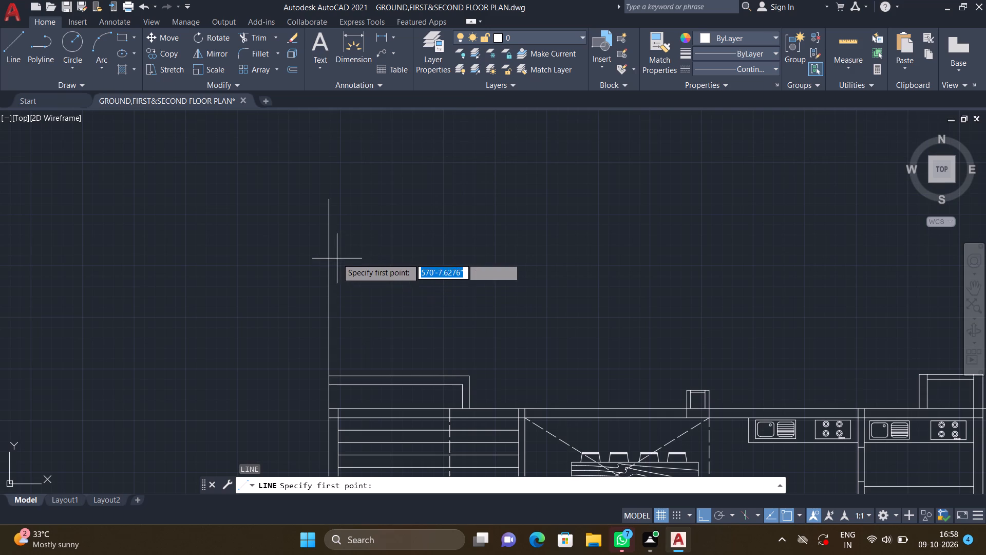
{"action": "left_click", "coordinate": [329, 255]}
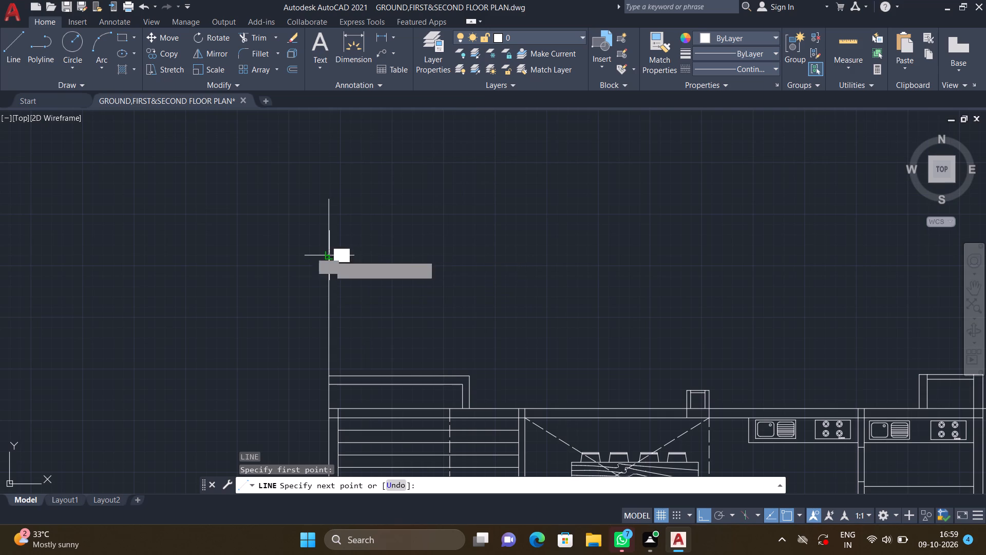
{"action": "scroll", "coordinate": [541, 253], "scroll_direction": "down", "scroll_amount": 2}
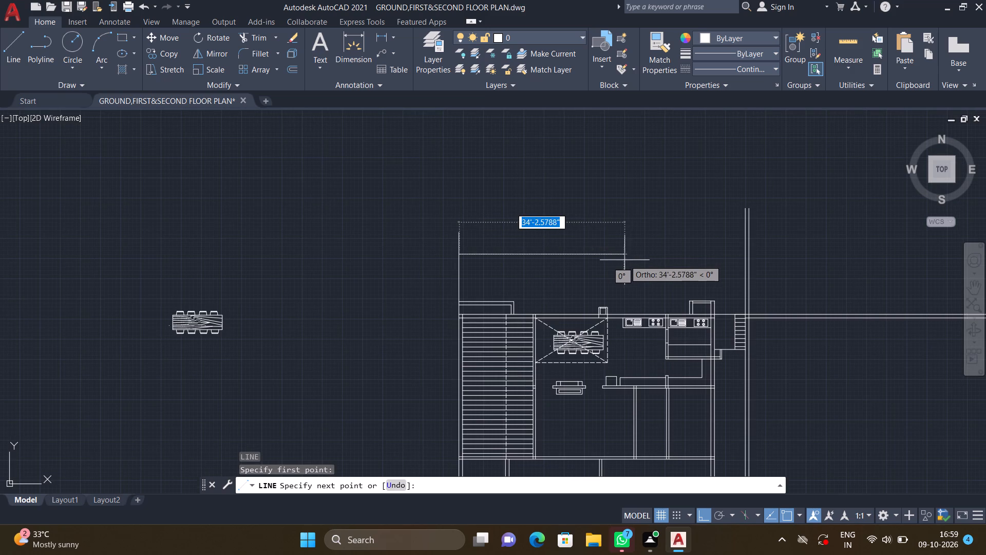
{"action": "middle_click_drag", "start_coordinate": [625, 261], "coordinate": [653, 270]}
{"action": "scroll", "coordinate": [690, 261], "scroll_direction": "up", "scroll_amount": 1}
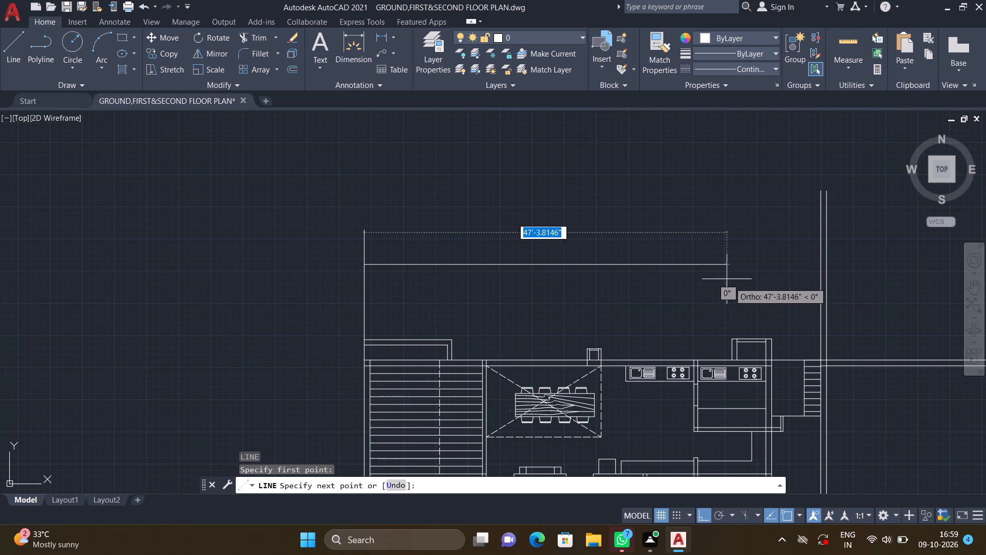
{"action": "middle_click_drag", "start_coordinate": [710, 269], "coordinate": [664, 250]}
{"action": "scroll", "coordinate": [753, 247], "scroll_direction": "up", "scroll_amount": 1}
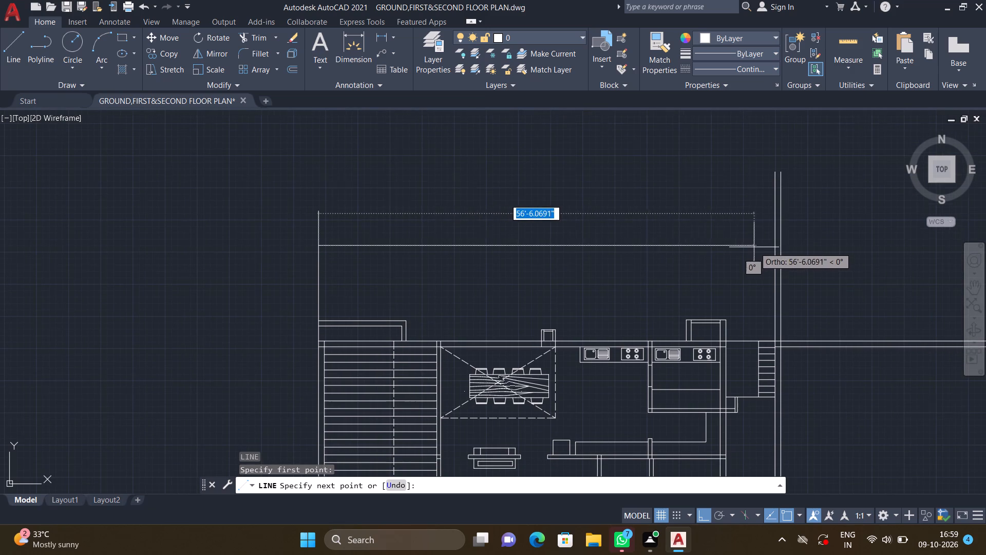
{"action": "scroll", "coordinate": [753, 247], "scroll_direction": "up", "scroll_amount": 1}
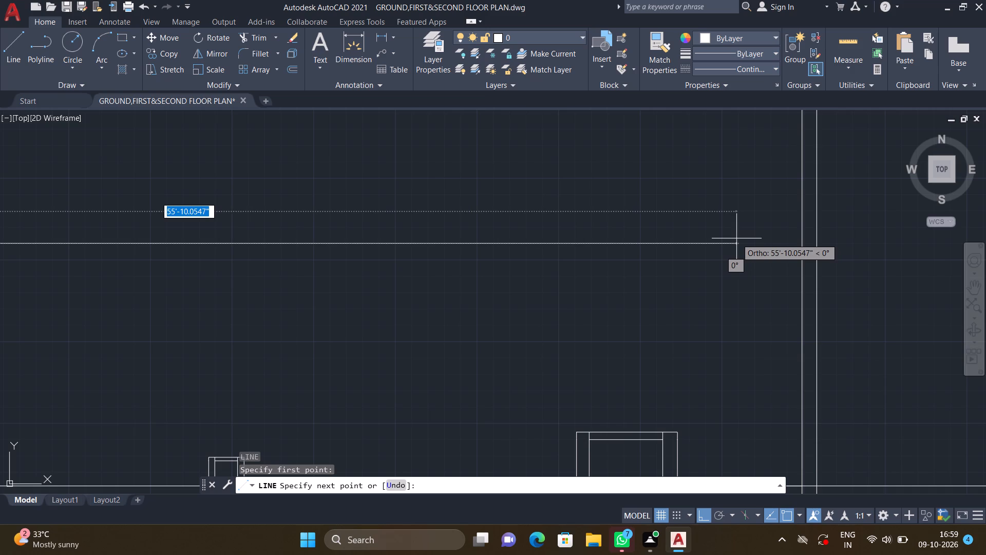
{"action": "scroll", "coordinate": [767, 251], "scroll_direction": "down", "scroll_amount": 1}
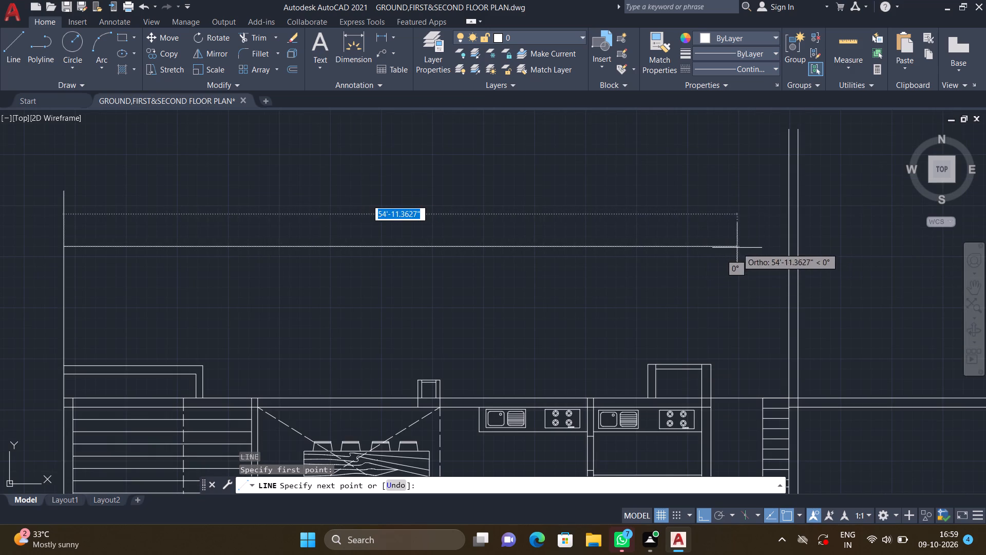
{"action": "scroll", "coordinate": [750, 244], "scroll_direction": "up", "scroll_amount": 1}
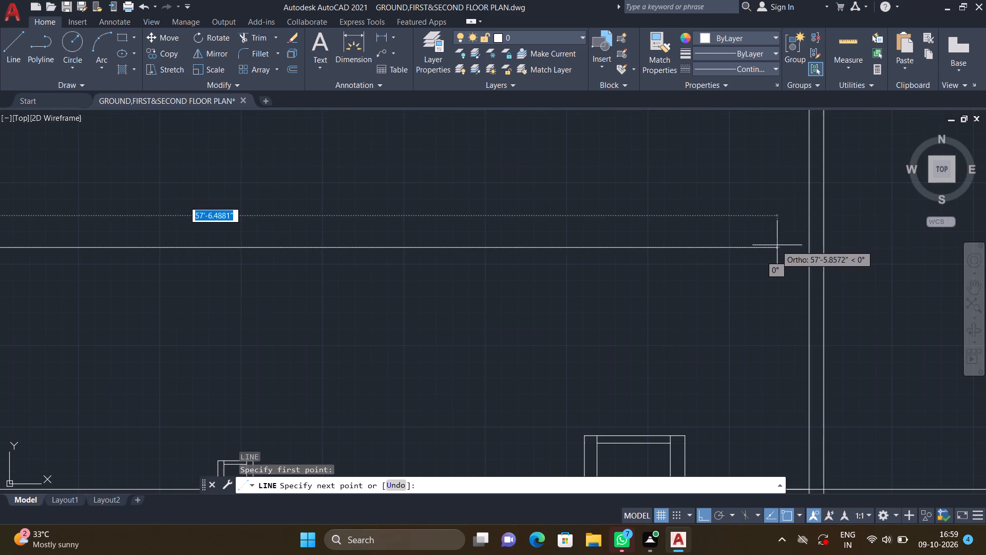
{"action": "scroll", "coordinate": [795, 250], "scroll_direction": "up", "scroll_amount": 2}
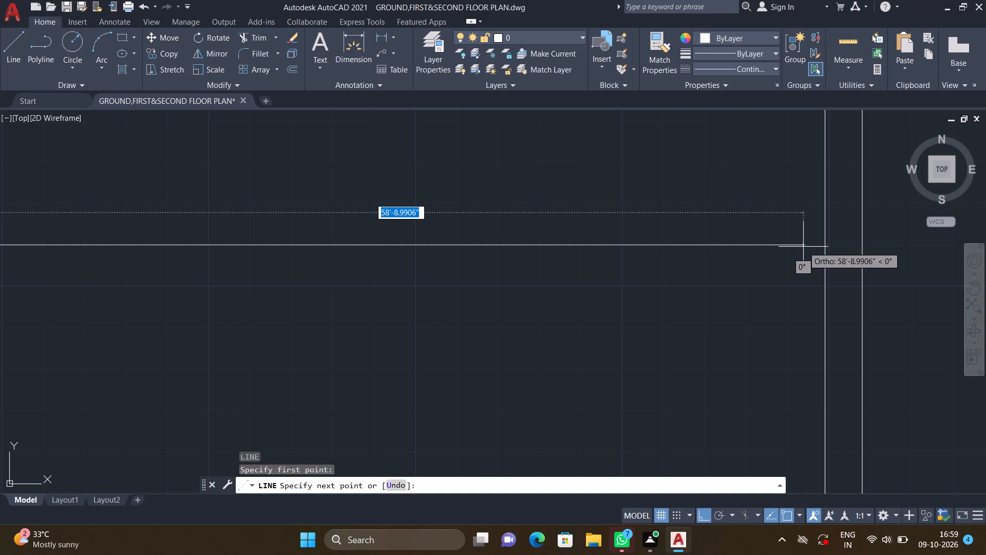
{"action": "left_click", "coordinate": [830, 248]}
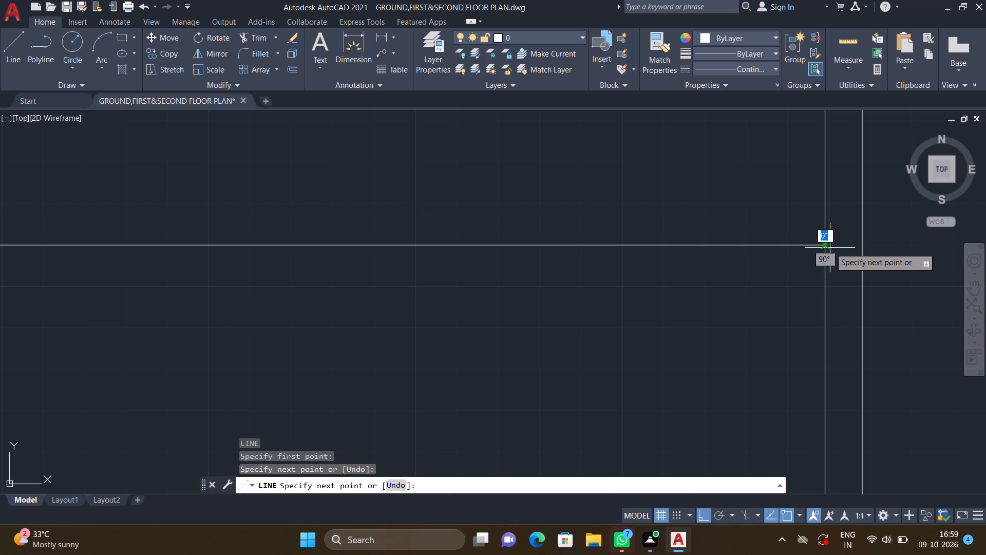
{"action": "key", "text": "Return"}
Draw a rectangle about 2'-8" wide and 2'-10" high in the open area, just above the projection over the striped area.
{"action": "scroll", "coordinate": [823, 255], "scroll_direction": "up", "scroll_amount": 1}
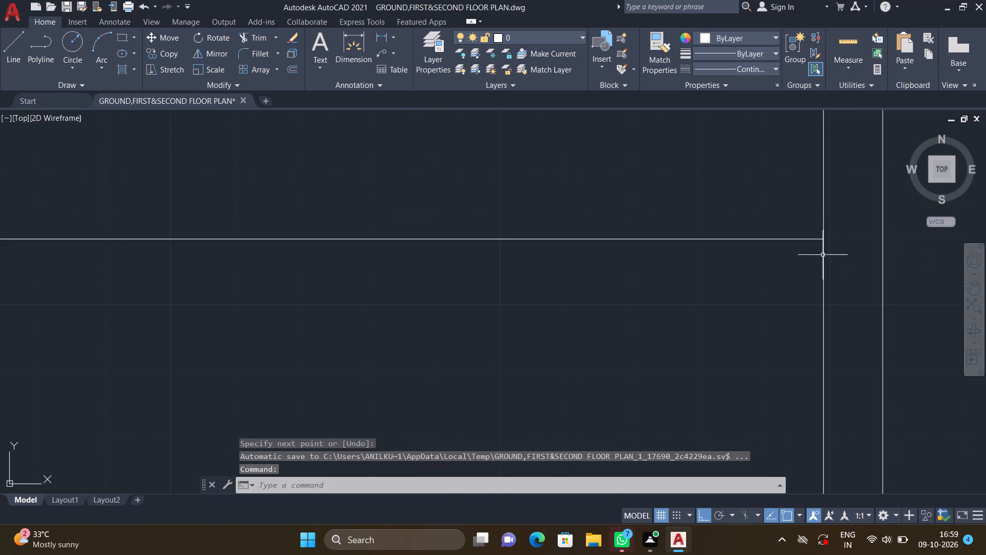
{"action": "scroll", "coordinate": [823, 255], "scroll_direction": "up", "scroll_amount": 2}
{"action": "scroll", "coordinate": [741, 265], "scroll_direction": "down", "scroll_amount": 5}
{"action": "scroll", "coordinate": [671, 281], "scroll_direction": "down", "scroll_amount": 4}
{"action": "middle_click_drag", "start_coordinate": [617, 297], "coordinate": [701, 293]}
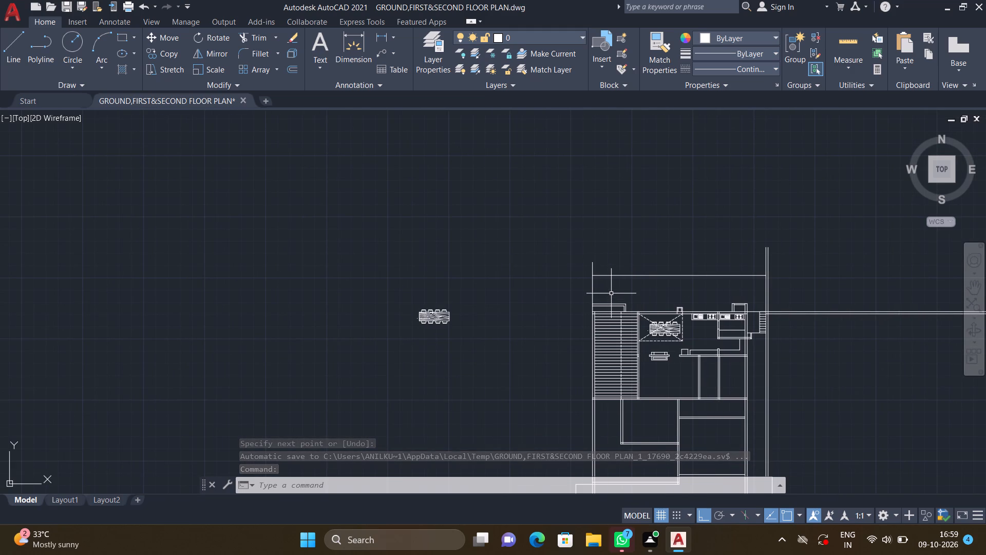
{"action": "scroll", "coordinate": [612, 292], "scroll_direction": "up", "scroll_amount": 3}
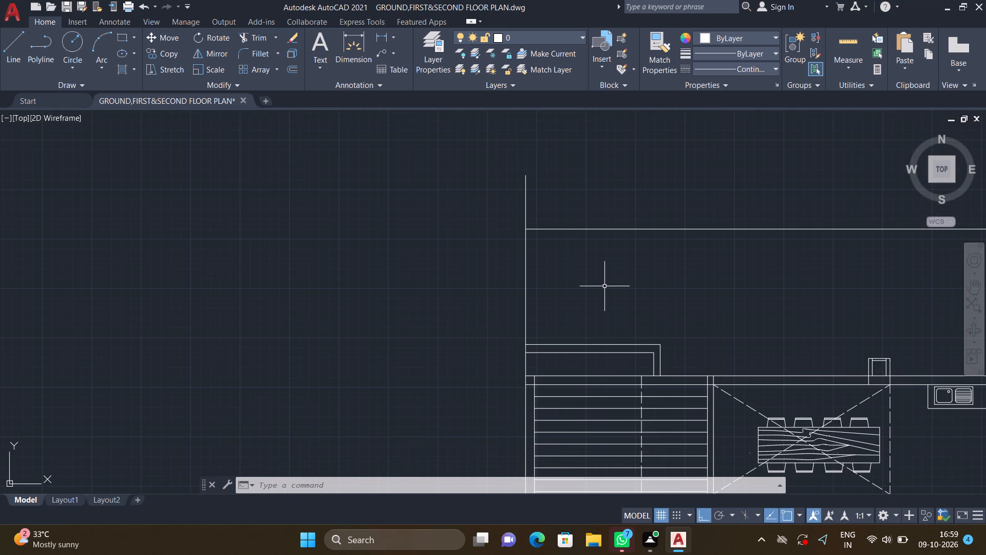
{"action": "type", "text": "REC"}
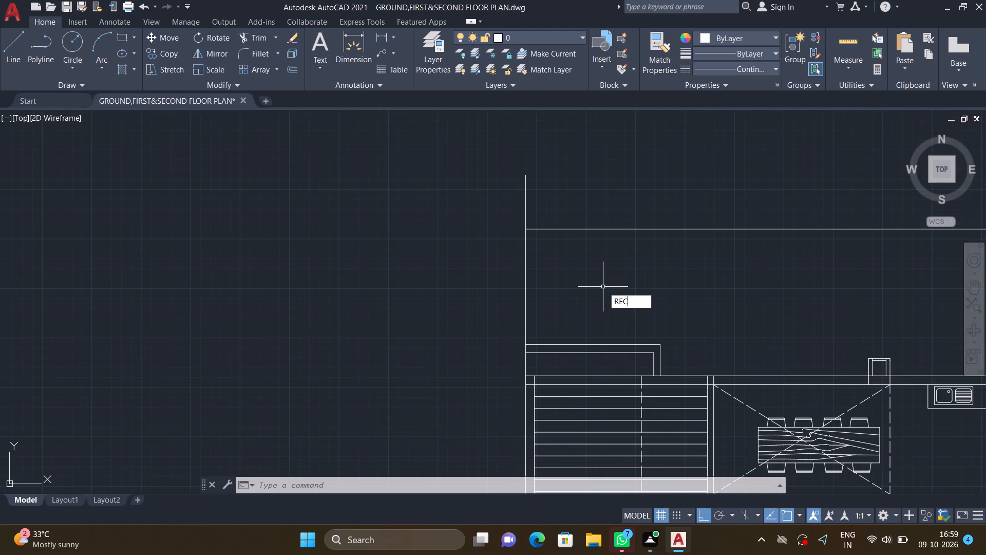
{"action": "key", "text": "Return"}
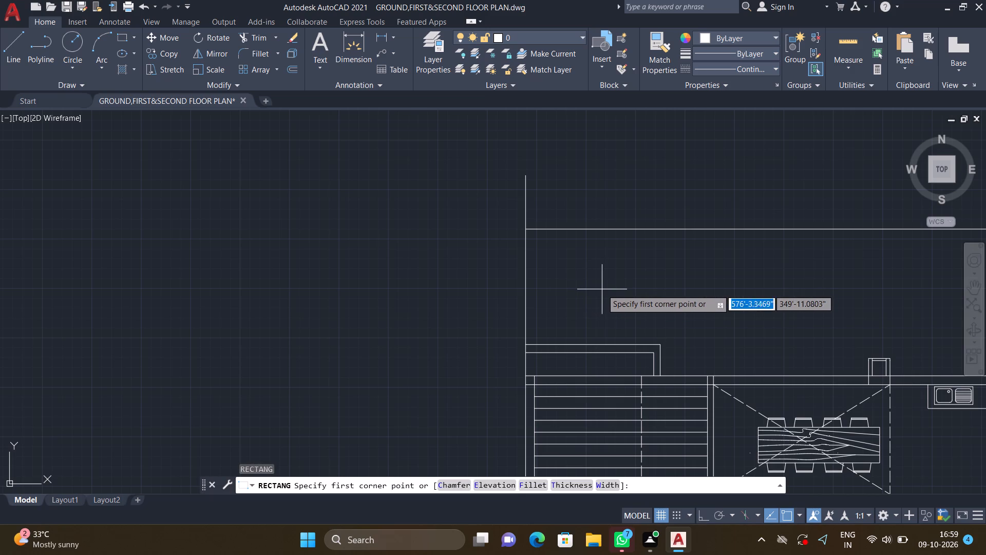
{"action": "scroll", "coordinate": [597, 290], "scroll_direction": "up", "scroll_amount": 1}
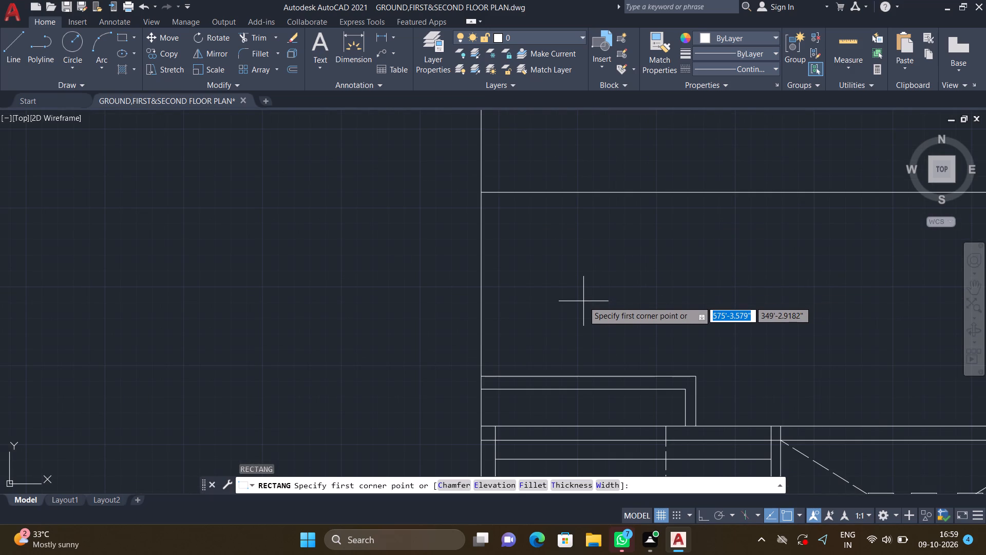
{"action": "scroll", "coordinate": [587, 298], "scroll_direction": "down", "scroll_amount": 1}
{"action": "middle_click_drag", "start_coordinate": [584, 303], "coordinate": [539, 292]}
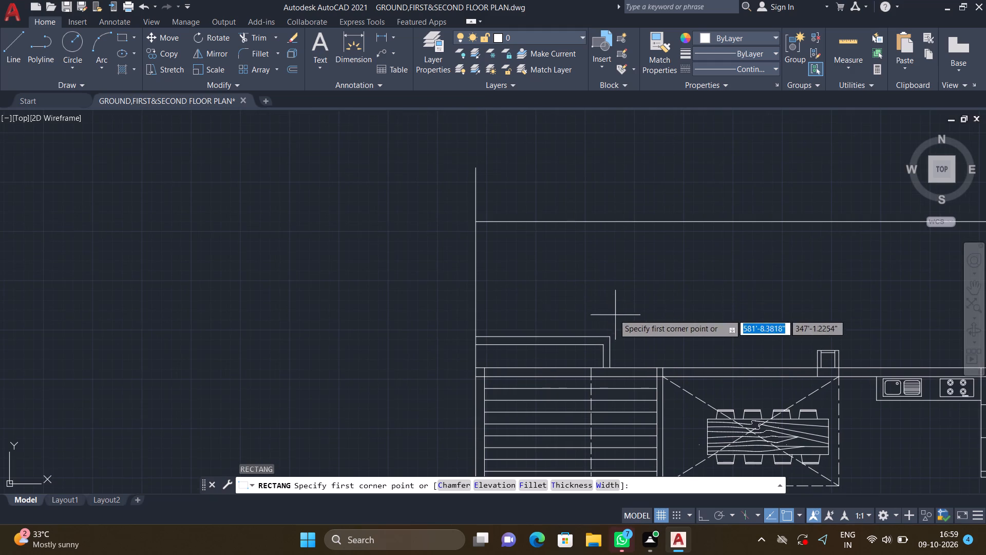
{"action": "middle_click_drag", "start_coordinate": [567, 291], "coordinate": [484, 269]}
{"action": "scroll", "coordinate": [492, 273], "scroll_direction": "down", "scroll_amount": 1}
{"action": "scroll", "coordinate": [468, 270], "scroll_direction": "up", "scroll_amount": 1}
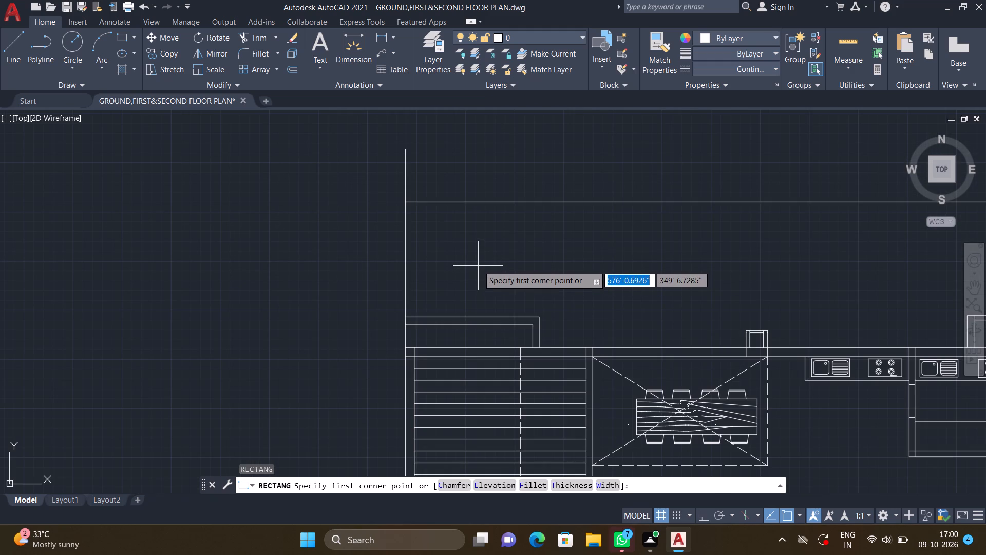
{"action": "scroll", "coordinate": [483, 272], "scroll_direction": "up", "scroll_amount": 1}
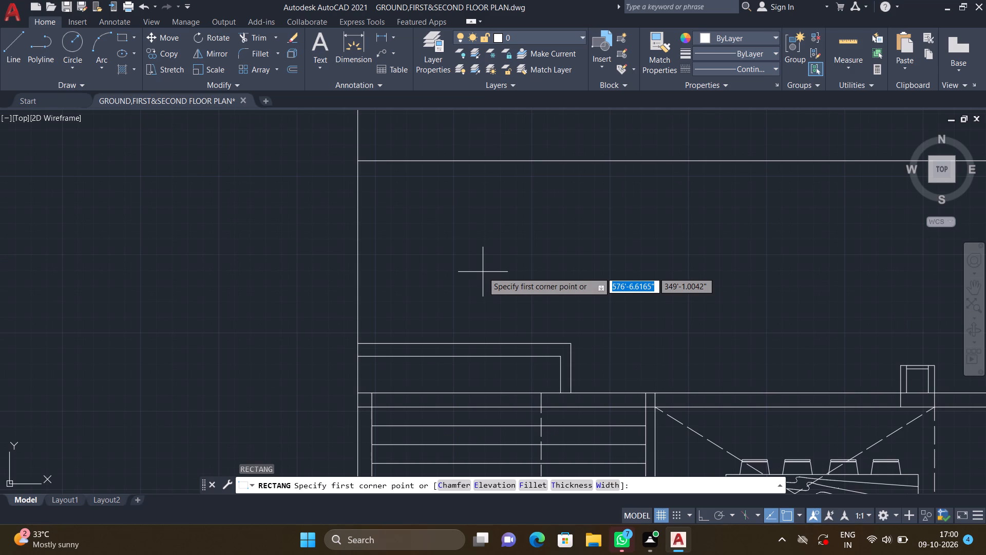
{"action": "scroll", "coordinate": [485, 270], "scroll_direction": "down", "scroll_amount": 1}
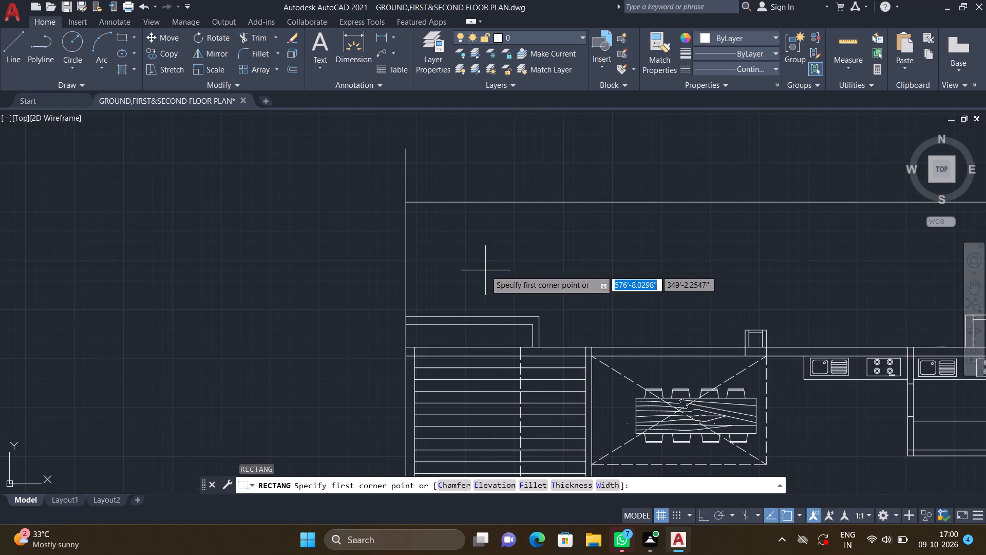
{"action": "middle_click_drag", "start_coordinate": [486, 274], "coordinate": [463, 265]}
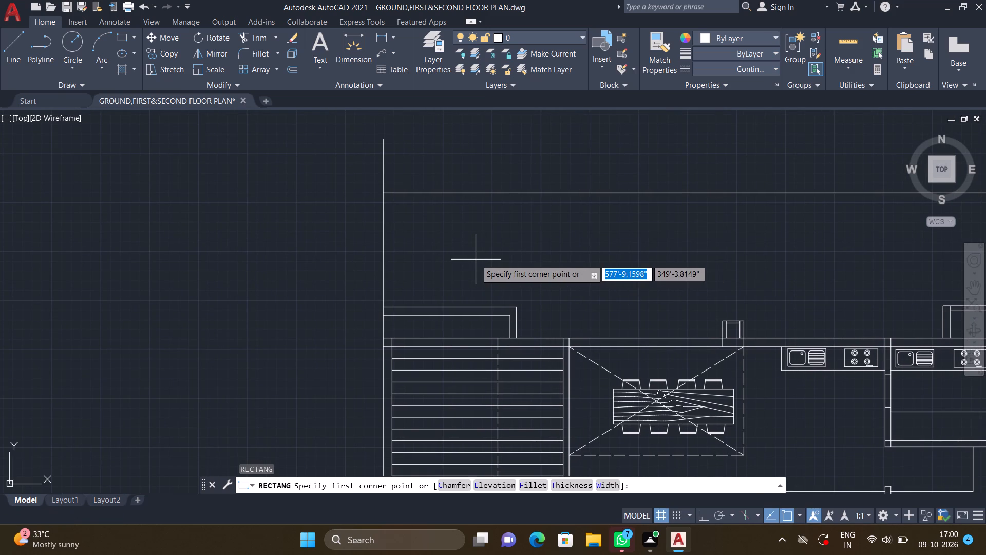
{"action": "scroll", "coordinate": [468, 277], "scroll_direction": "up", "scroll_amount": 1}
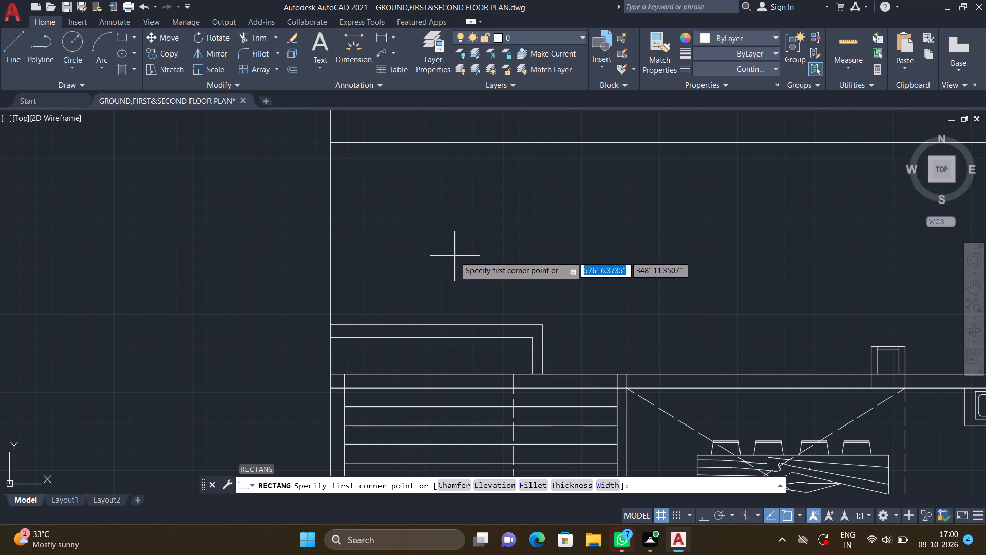
{"action": "double_click", "coordinate": [454, 256]}
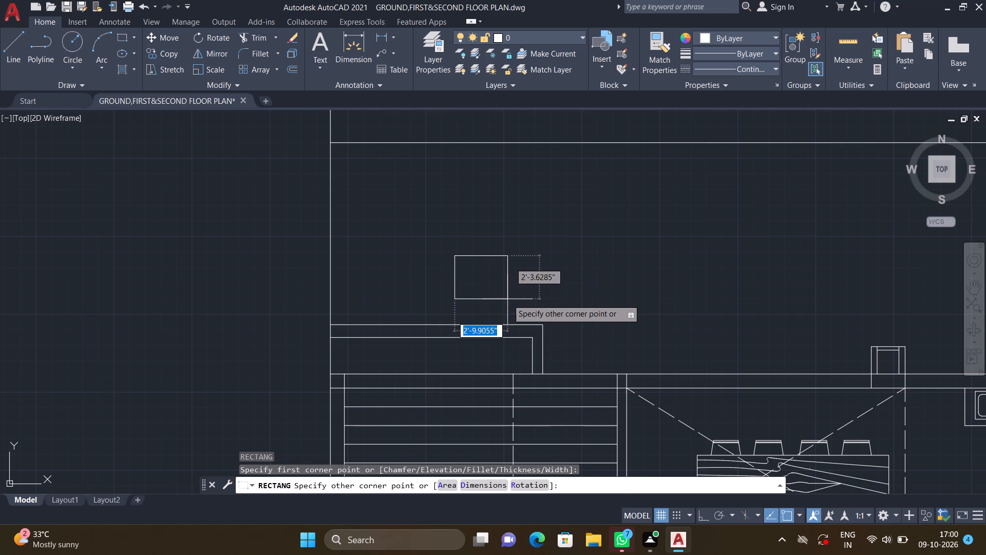
{"action": "scroll", "coordinate": [506, 308], "scroll_direction": "up", "scroll_amount": 1}
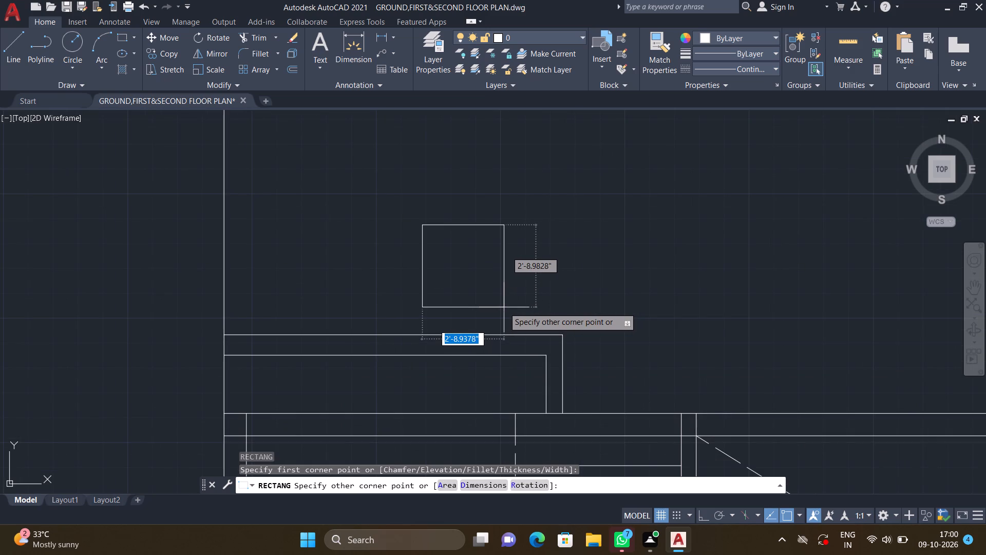
{"action": "left_click", "coordinate": [502, 310]}
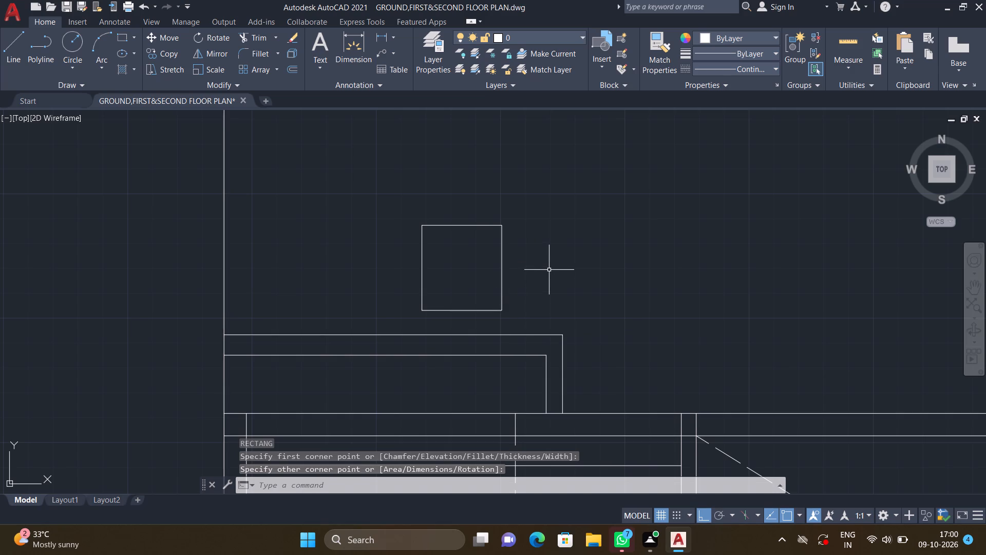
Draw a second rectangle about 2'-3" by 2'-10", level with the first one's top edge and about 10" to its right.
{"action": "type", "text": "REC"}
{"action": "key", "text": "Return"}
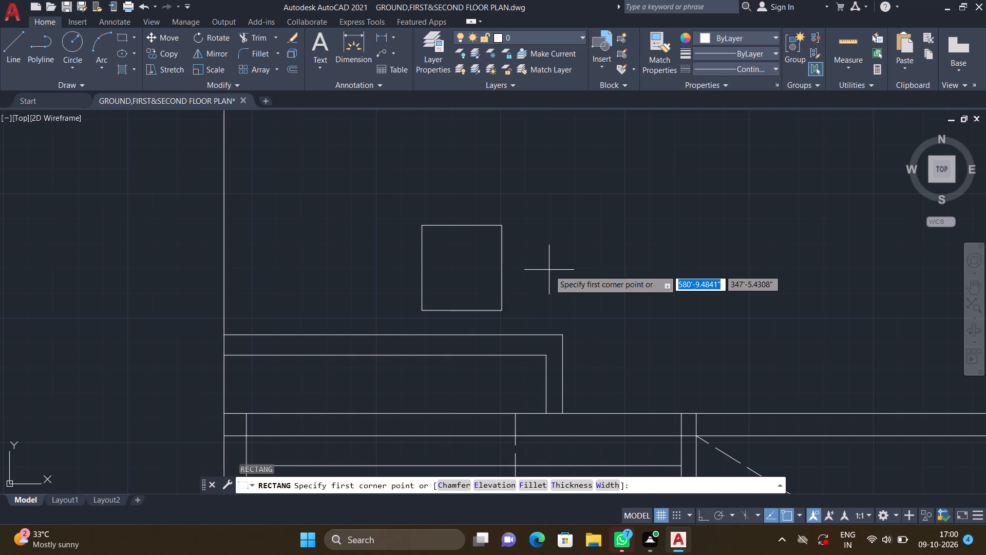
{"action": "scroll", "coordinate": [528, 241], "scroll_direction": "up", "scroll_amount": 1}
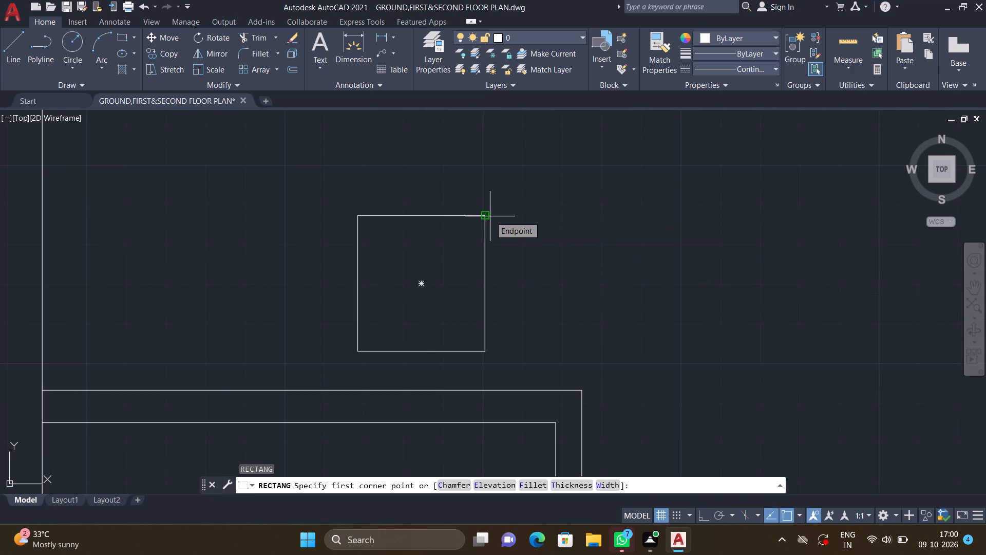
{"action": "left_click", "coordinate": [527, 218]}
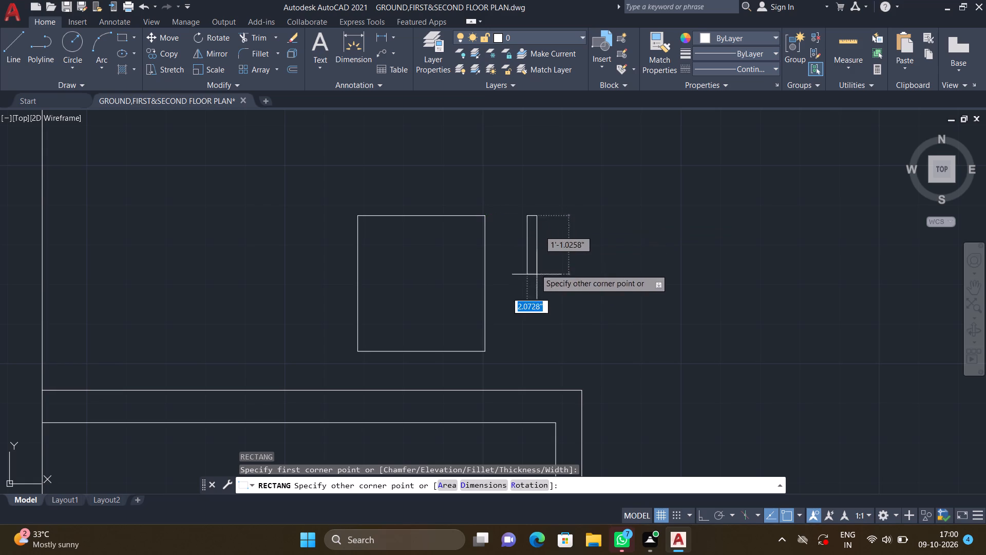
{"action": "scroll", "coordinate": [588, 327], "scroll_direction": "up", "scroll_amount": 1}
{"action": "scroll", "coordinate": [632, 362], "scroll_direction": "down", "scroll_amount": 1}
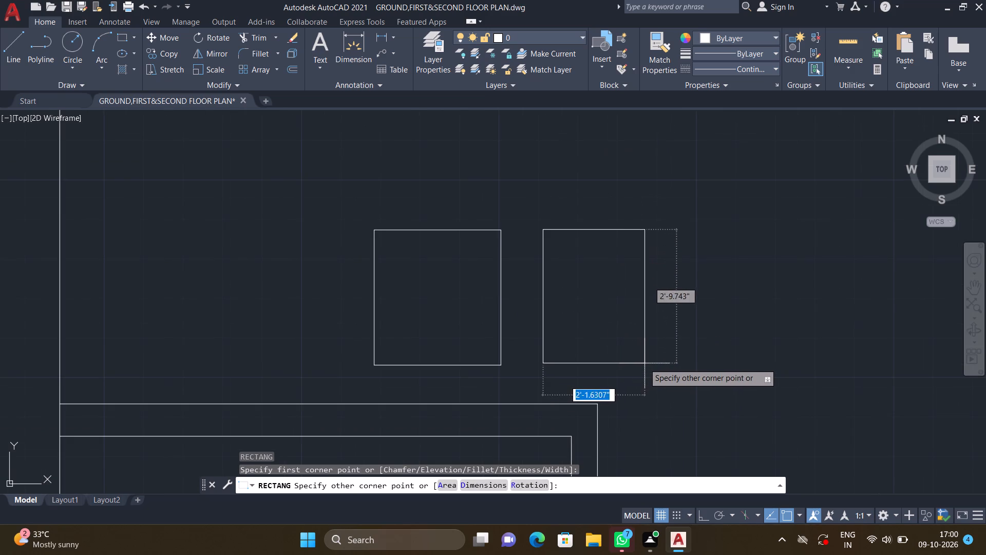
{"action": "scroll", "coordinate": [644, 364], "scroll_direction": "down", "scroll_amount": 1}
{"action": "scroll", "coordinate": [646, 365], "scroll_direction": "up", "scroll_amount": 1}
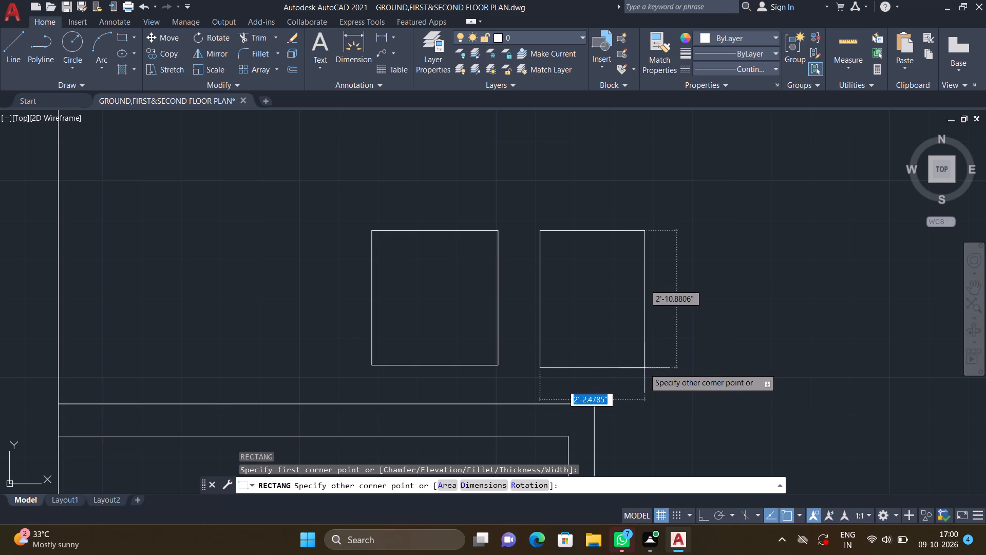
{"action": "left_click", "coordinate": [648, 365]}
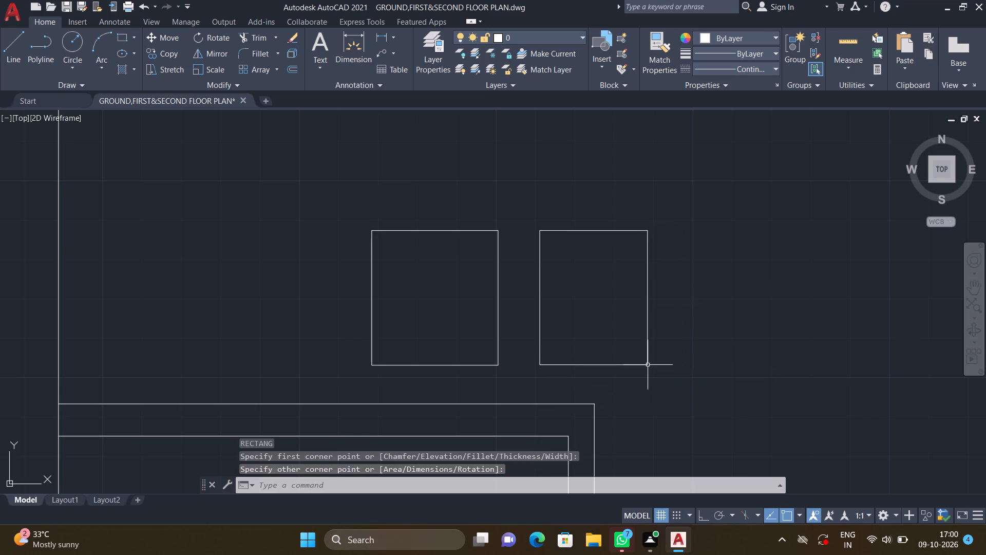
Draw a third rectangle about 2' wide and 2'-10" high, top-aligned with the second and about 11" to its right.
{"action": "scroll", "coordinate": [685, 345], "scroll_direction": "down", "scroll_amount": 1}
{"action": "middle_click_drag", "start_coordinate": [677, 338], "coordinate": [583, 304]}
{"action": "scroll", "coordinate": [589, 305], "scroll_direction": "down", "scroll_amount": 2}
{"action": "middle_click_drag", "start_coordinate": [610, 304], "coordinate": [577, 288]}
{"action": "scroll", "coordinate": [584, 291], "scroll_direction": "down", "scroll_amount": 1}
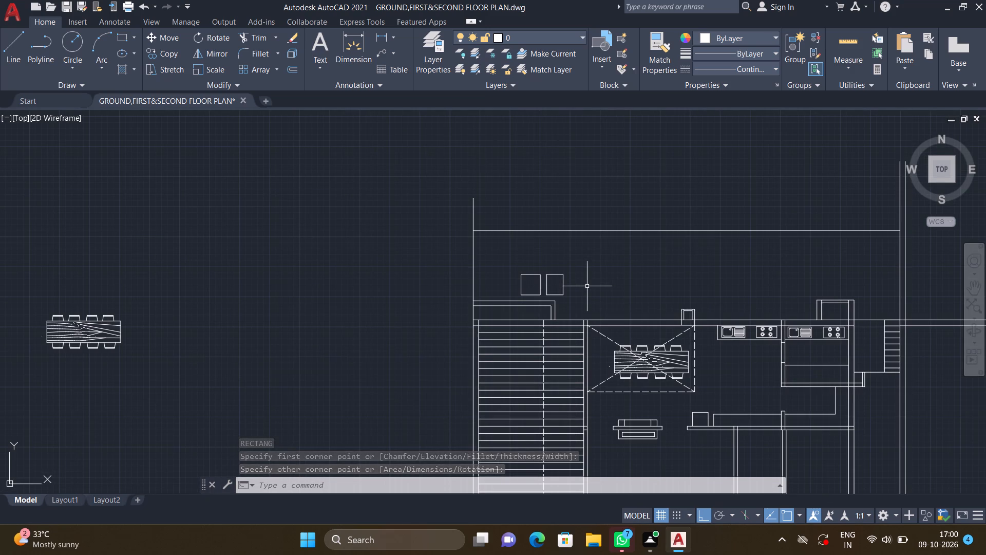
{"action": "middle_click_drag", "start_coordinate": [577, 282], "coordinate": [530, 274]}
{"action": "scroll", "coordinate": [530, 290], "scroll_direction": "up", "scroll_amount": 2}
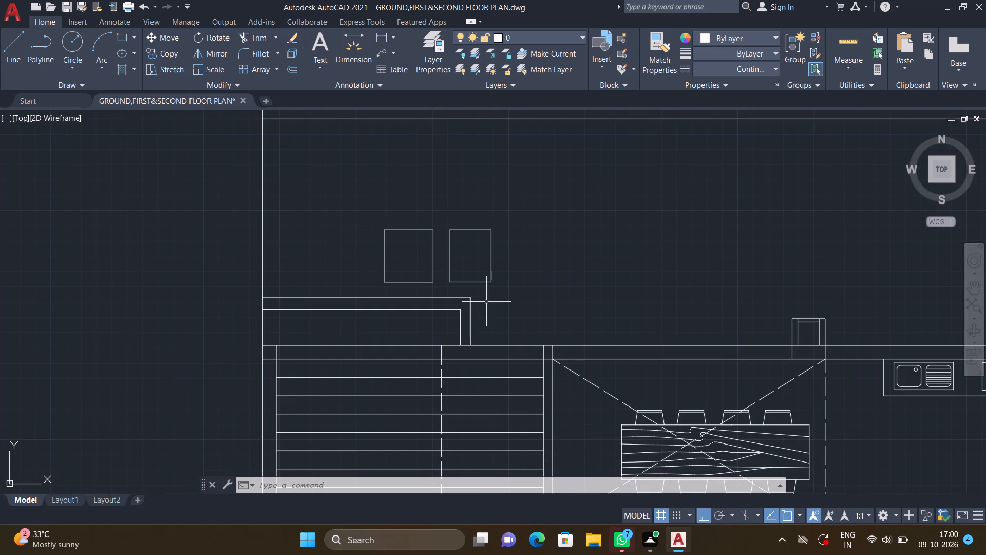
{"action": "type", "text": "REC"}
{"action": "key", "text": "Return"}
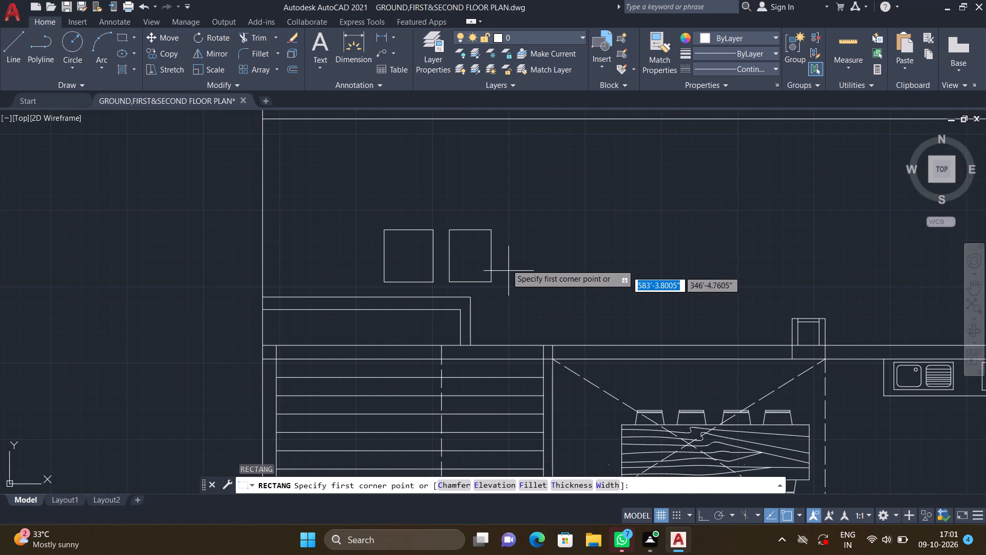
{"action": "scroll", "coordinate": [494, 236], "scroll_direction": "up", "scroll_amount": 3}
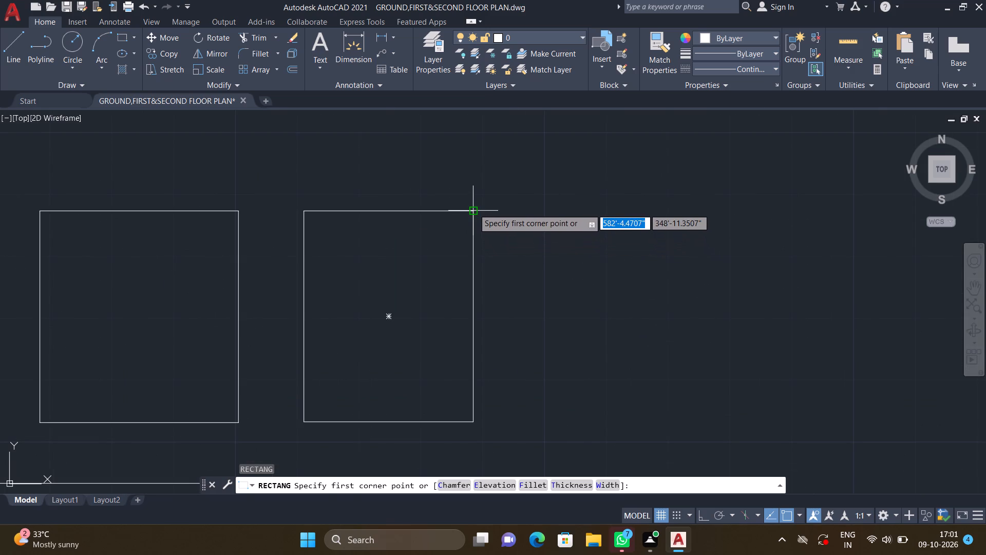
{"action": "left_click", "coordinate": [537, 212]}
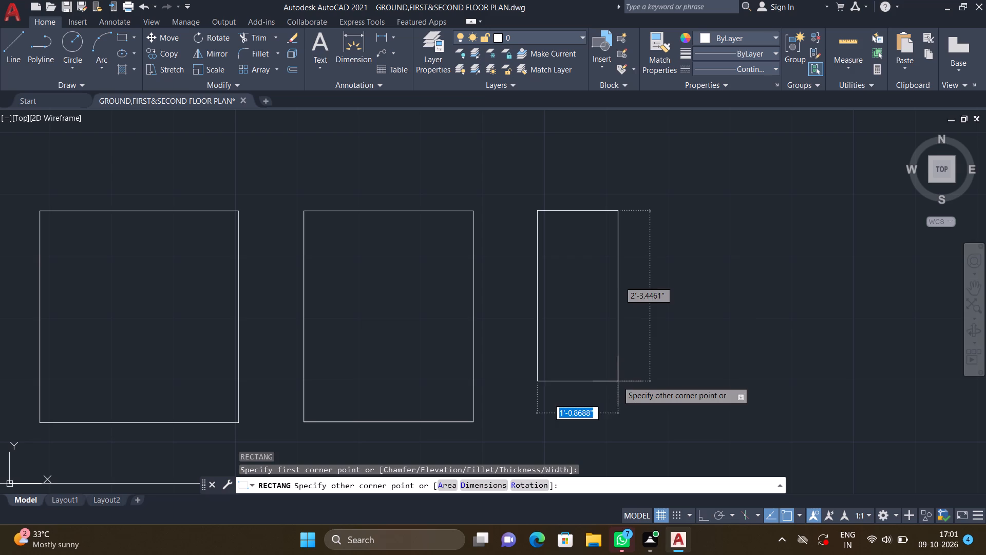
{"action": "left_click", "coordinate": [686, 421]}
Draw a fourth rectangle about 1'-9" wide and 2'-10" high, top-aligned with the third and about 1'-2" to its right.
{"action": "scroll", "coordinate": [745, 390], "scroll_direction": "down", "scroll_amount": 2}
{"action": "middle_click_drag", "start_coordinate": [736, 380], "coordinate": [582, 340]}
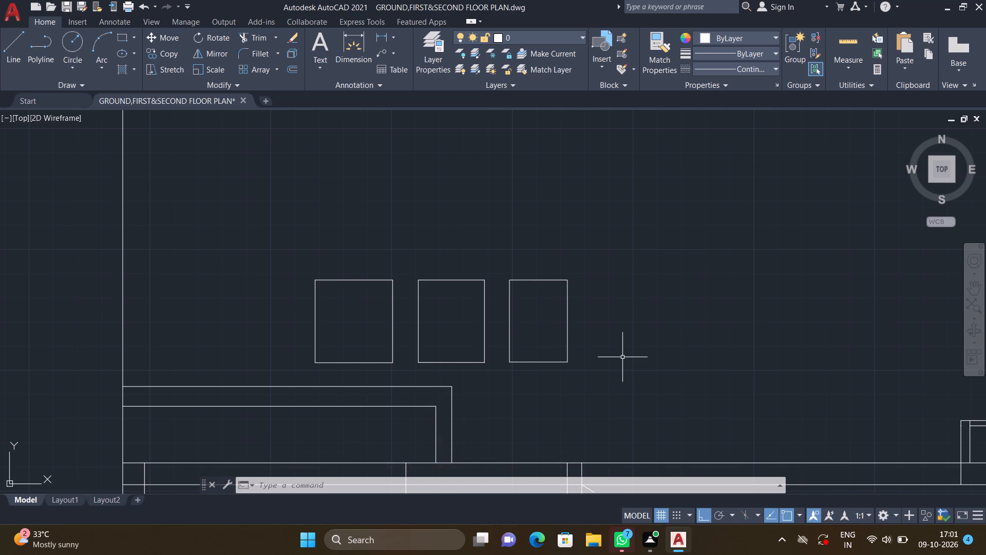
{"action": "type", "text": "REC"}
{"action": "key", "text": "Return"}
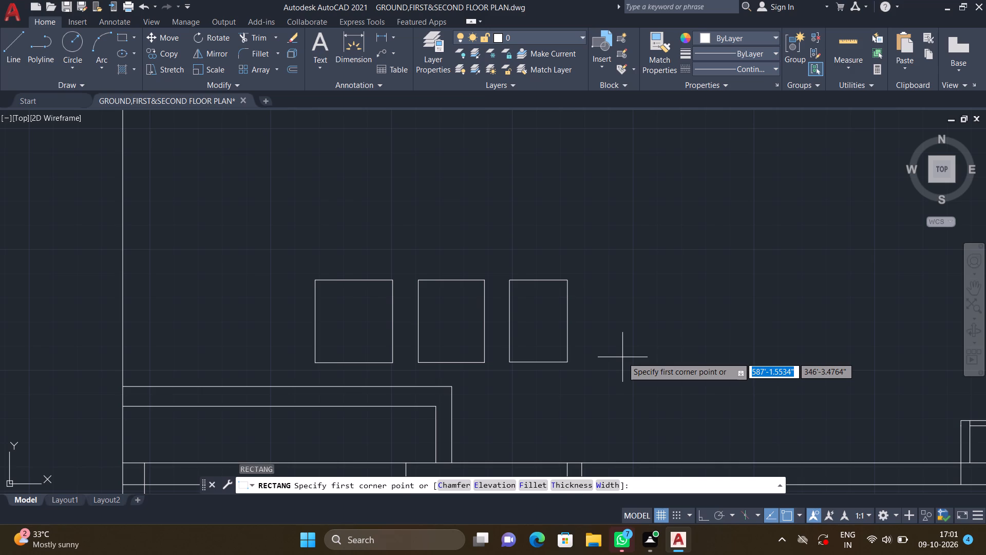
{"action": "middle_click_drag", "start_coordinate": [622, 341], "coordinate": [554, 299]}
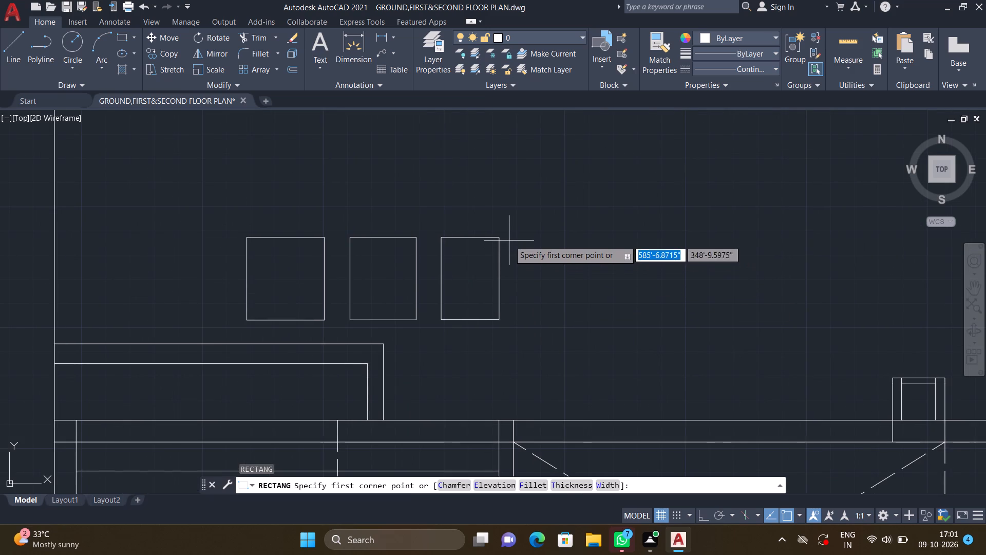
{"action": "scroll", "coordinate": [504, 237], "scroll_direction": "up", "scroll_amount": 1}
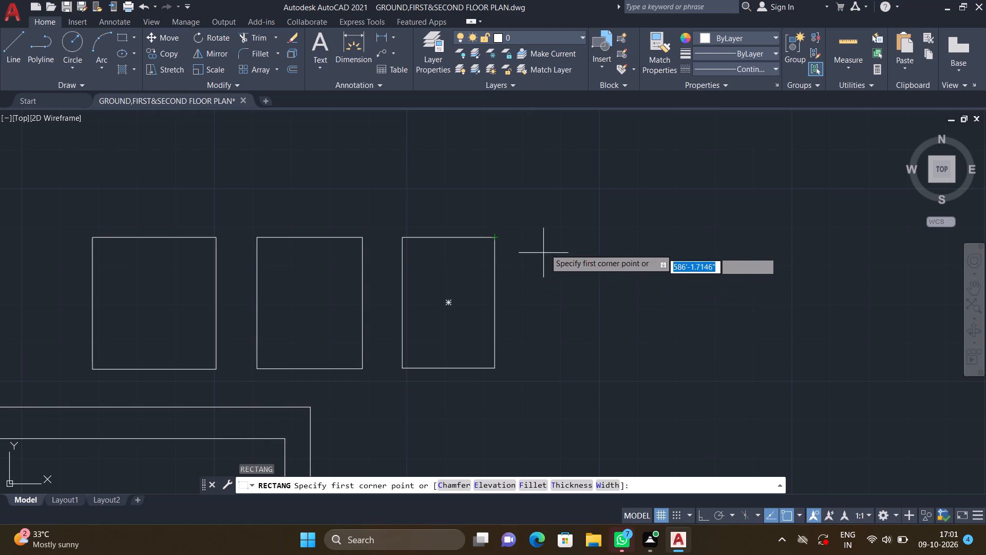
{"action": "scroll", "coordinate": [547, 238], "scroll_direction": "up", "scroll_amount": 1}
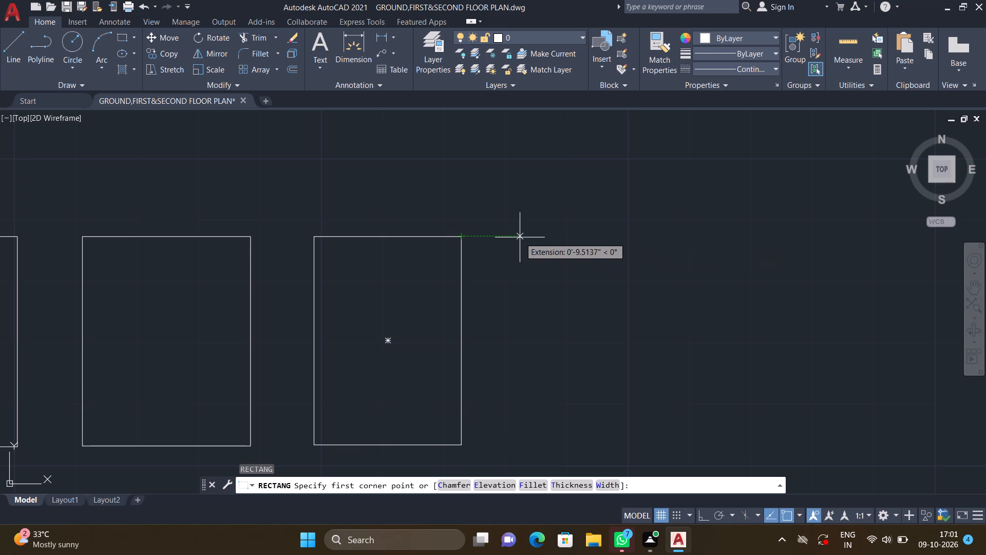
{"action": "left_click", "coordinate": [545, 238]}
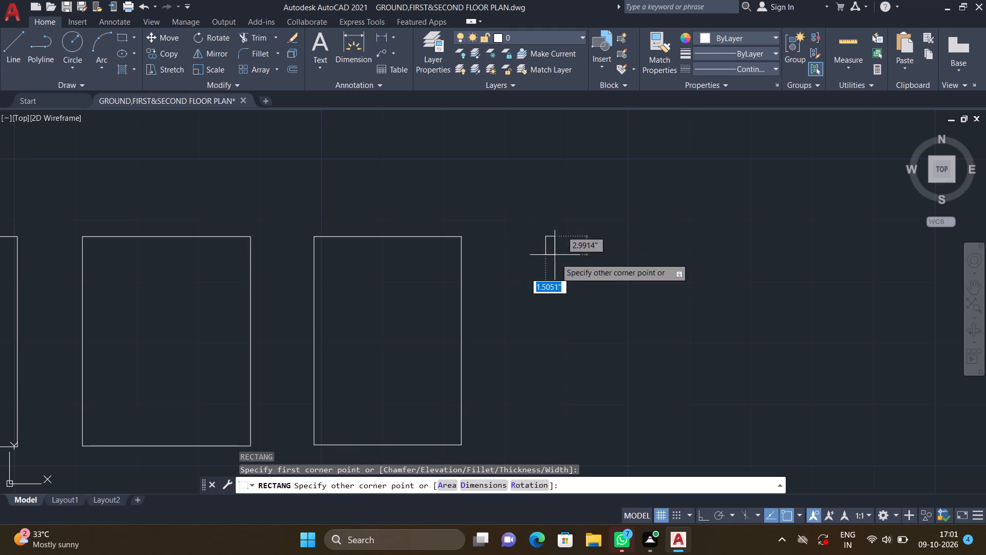
{"action": "middle_click_drag", "start_coordinate": [642, 410], "coordinate": [598, 348]}
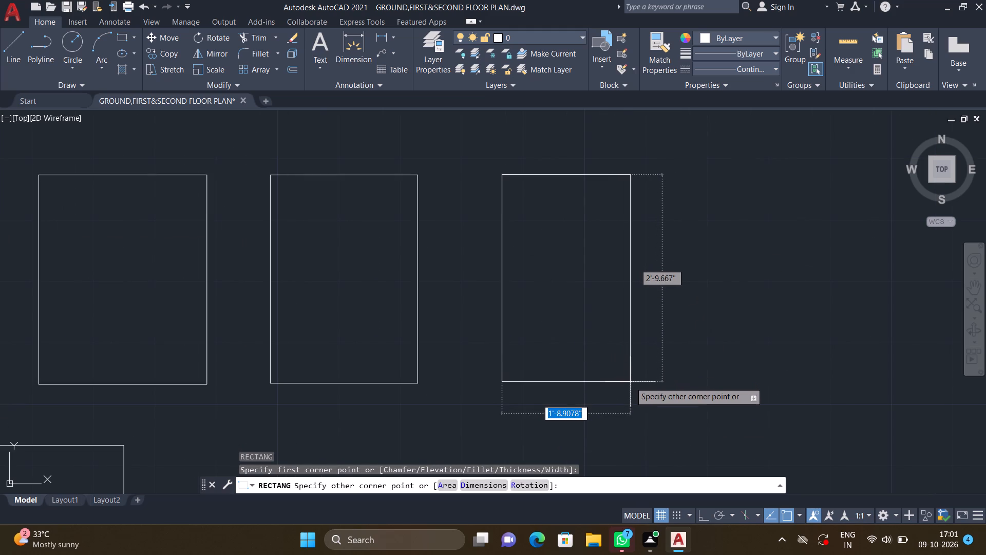
{"action": "double_click", "coordinate": [631, 381]}
{"action": "scroll", "coordinate": [699, 362], "scroll_direction": "down", "scroll_amount": 1}
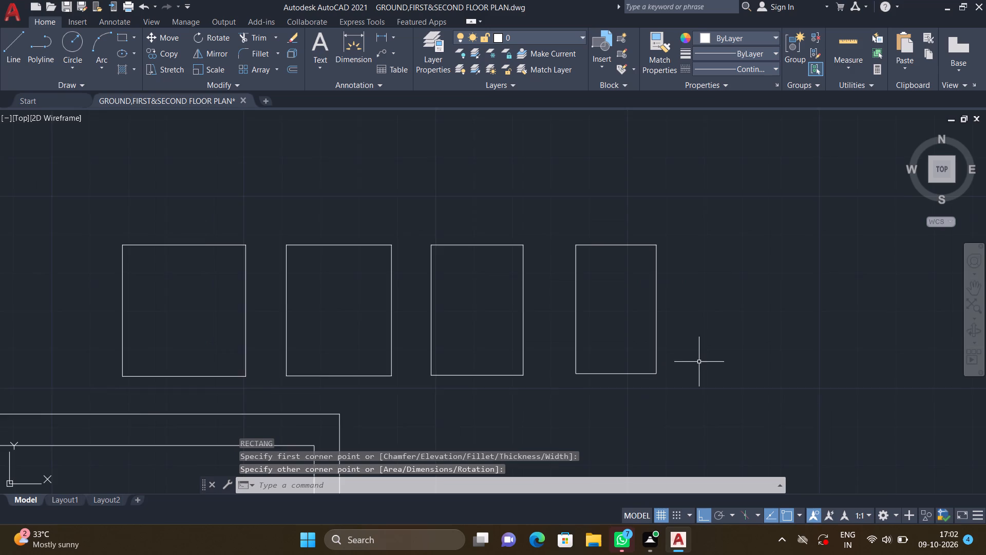
{"action": "scroll", "coordinate": [699, 362], "scroll_direction": "down", "scroll_amount": 1}
{"action": "middle_click_drag", "start_coordinate": [690, 360], "coordinate": [581, 313]}
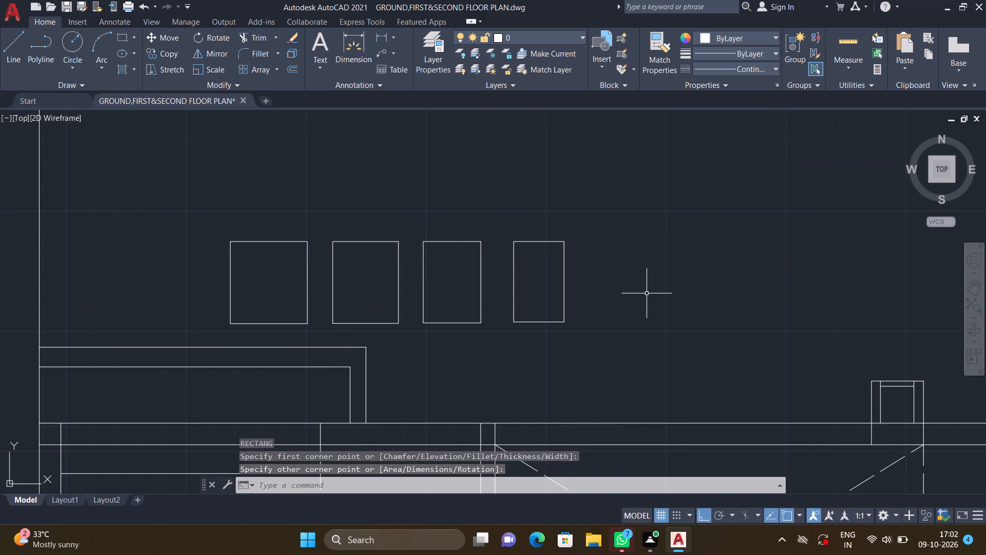
Draw a fifth rectangle about 1'-8" wide and 2'-9" high, top-aligned with the fourth and about 1'-1" to its right.
{"action": "type", "text": "REC"}
{"action": "key", "text": "Return"}
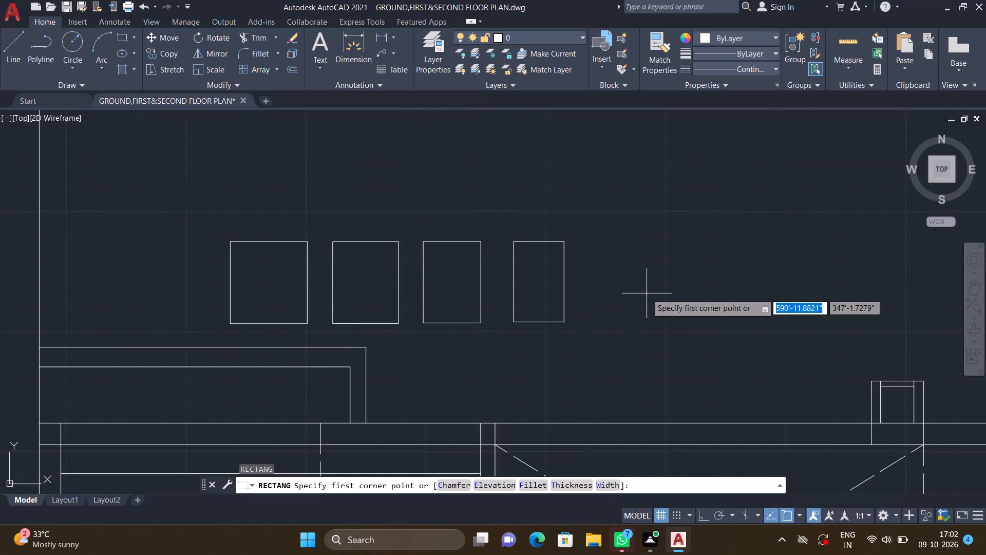
{"action": "scroll", "coordinate": [567, 253], "scroll_direction": "up", "scroll_amount": 1}
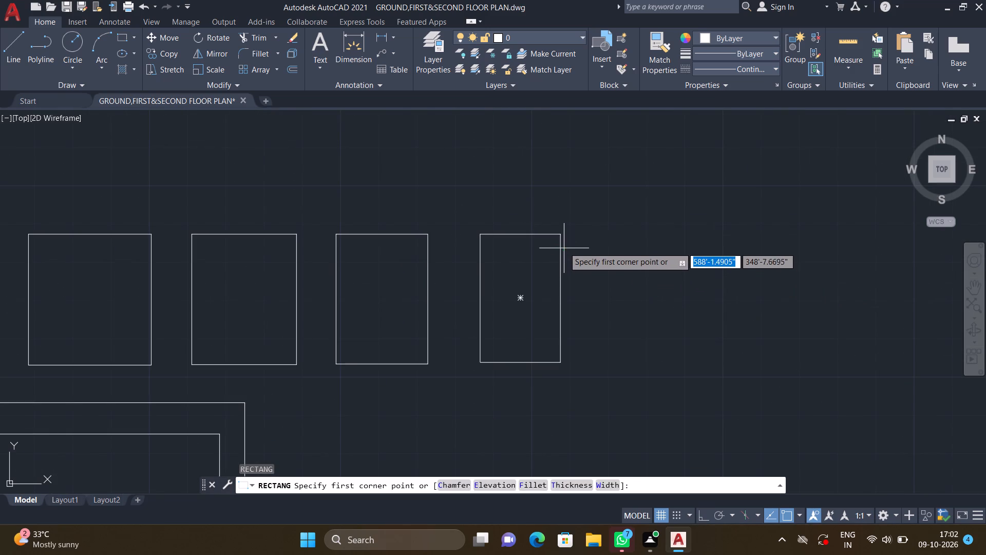
{"action": "left_click_drag", "start_coordinate": [609, 238], "coordinate": [610, 238]}
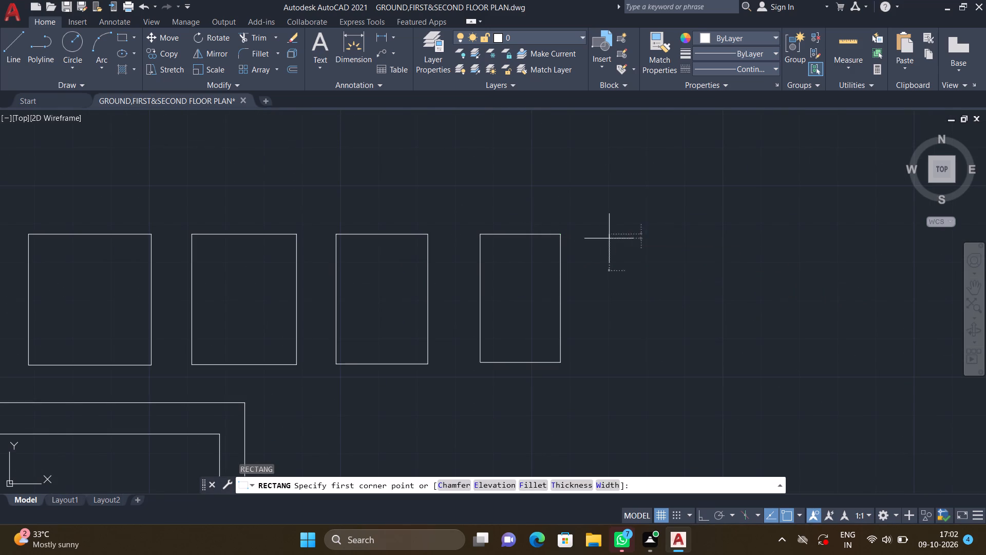
{"action": "left_click_drag", "start_coordinate": [610, 238], "coordinate": [617, 249]}
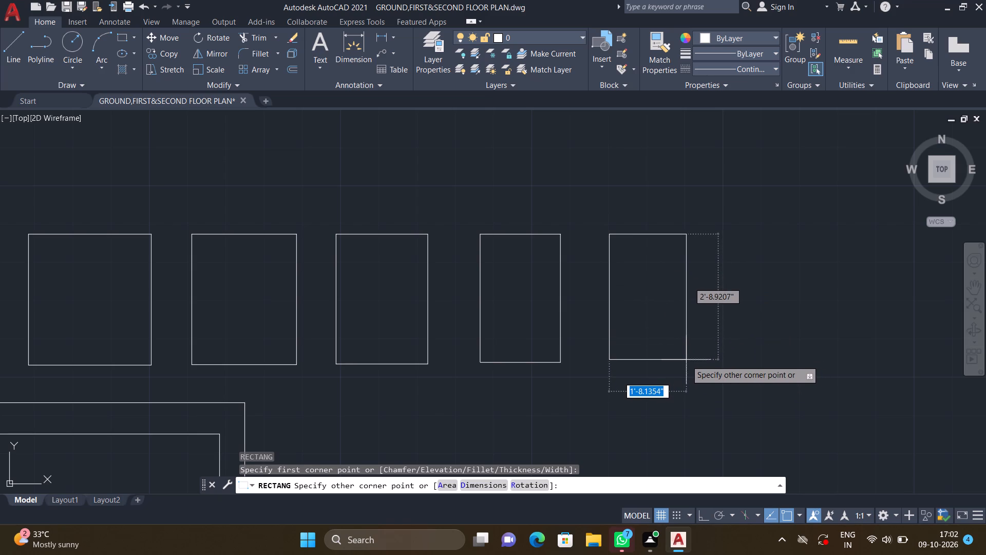
{"action": "left_click", "coordinate": [686, 360]}
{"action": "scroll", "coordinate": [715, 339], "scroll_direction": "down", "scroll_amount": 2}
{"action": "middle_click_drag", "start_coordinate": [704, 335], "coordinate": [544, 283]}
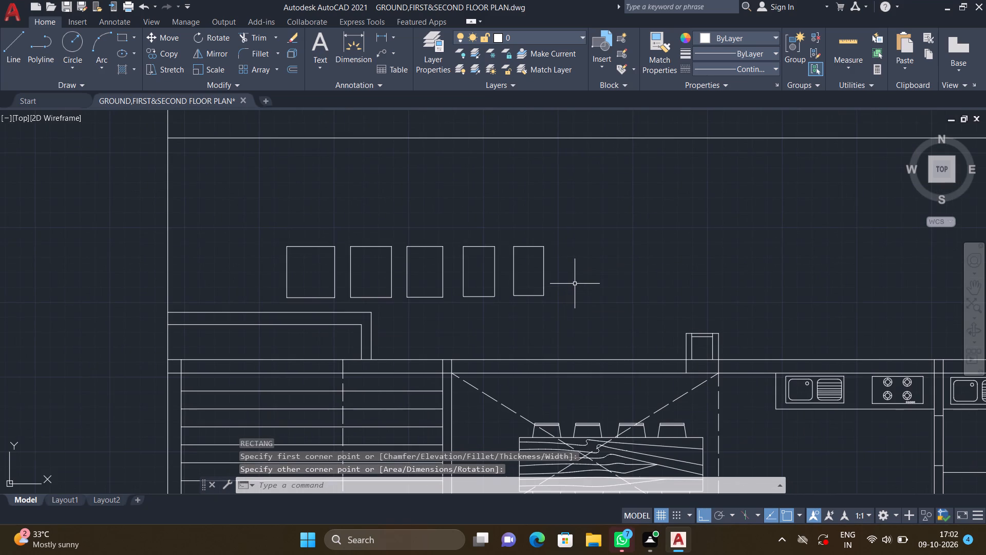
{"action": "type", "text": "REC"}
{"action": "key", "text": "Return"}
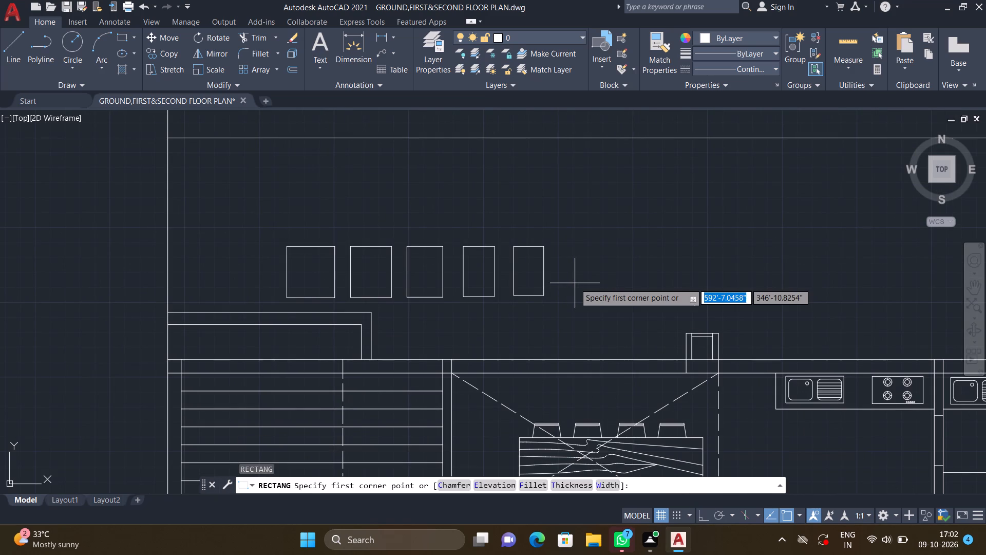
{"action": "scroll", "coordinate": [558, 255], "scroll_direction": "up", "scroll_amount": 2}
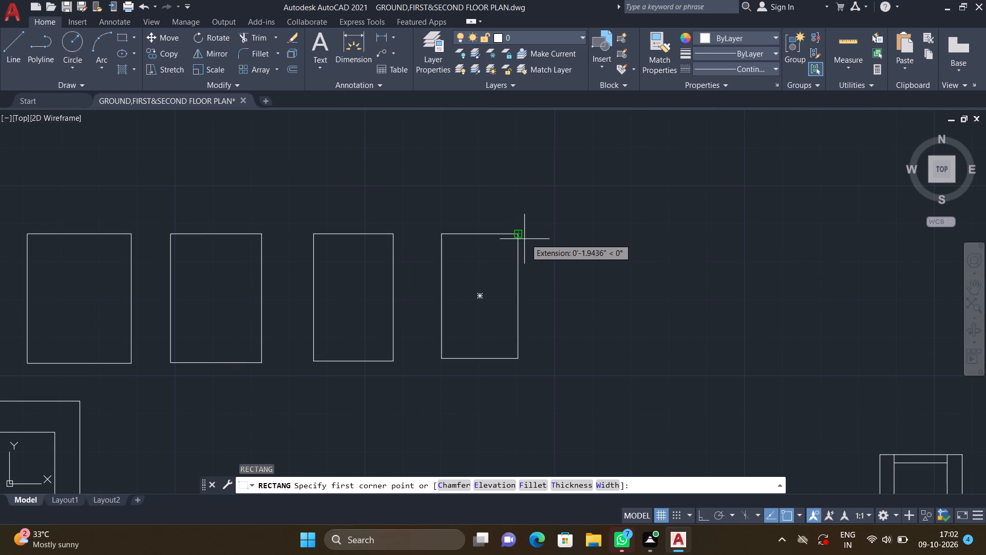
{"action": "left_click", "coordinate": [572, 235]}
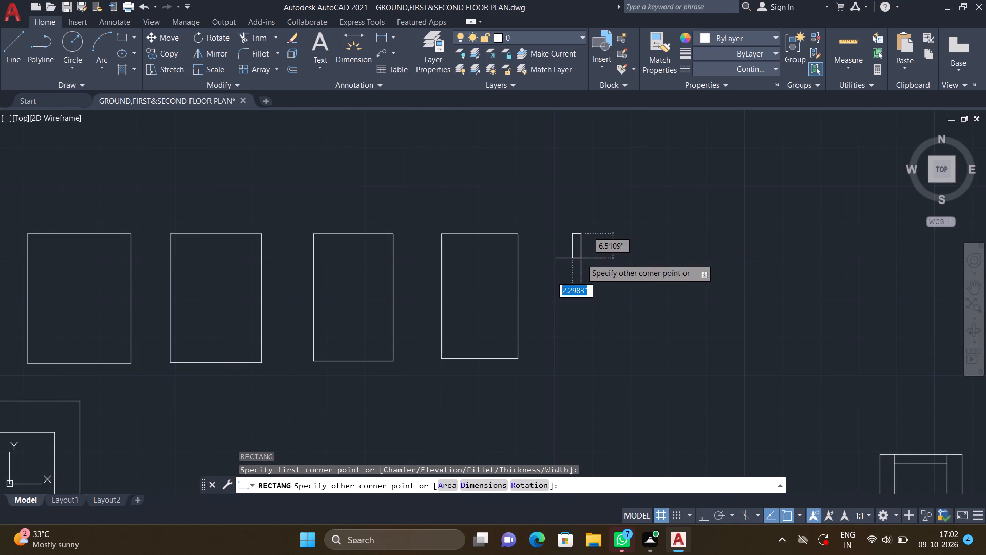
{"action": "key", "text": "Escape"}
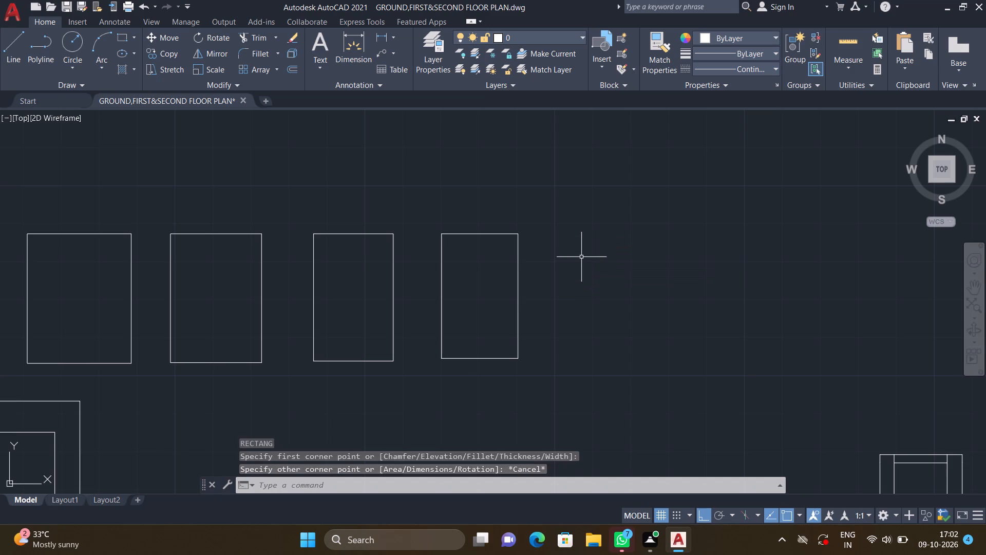
Draw a taller sixth rectangle about 1'-11" by 3'-5", base level with the fifth's and about 1'-4" to its right.
{"action": "key", "text": "r"}
{"action": "key", "text": "e"}
{"action": "key", "text": "c"}
{"action": "key", "text": "Return"}
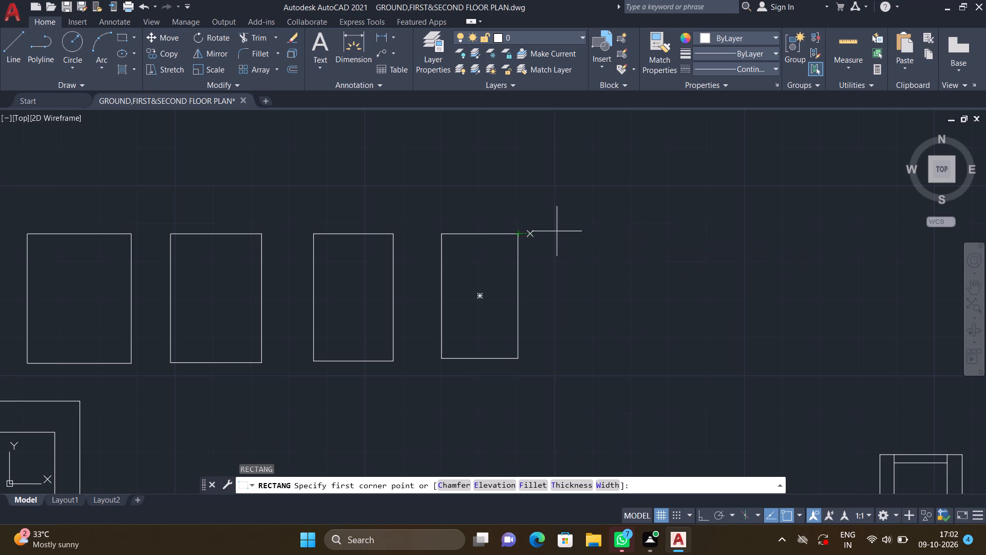
{"action": "left_click", "coordinate": [579, 202]}
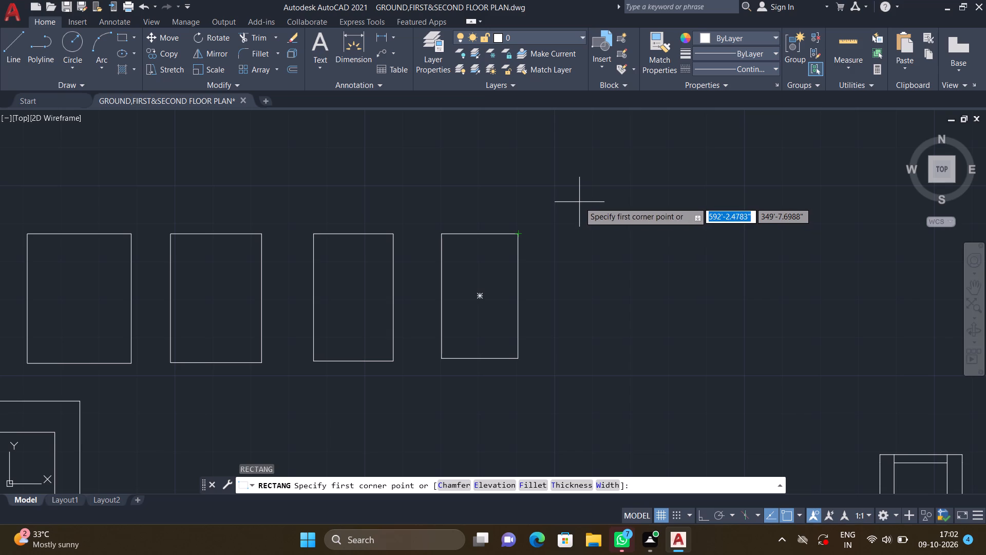
{"action": "left_click", "coordinate": [669, 358]}
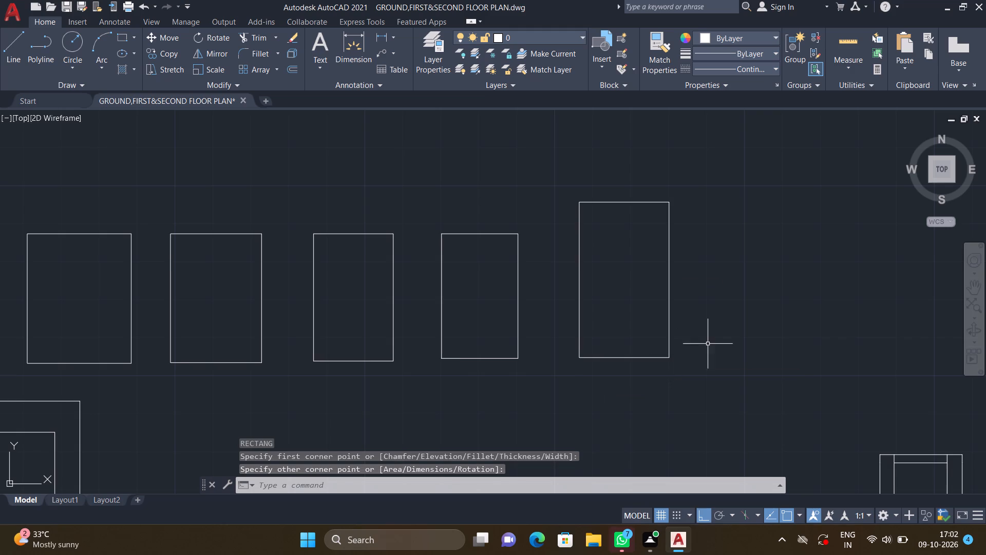
Draw a seventh rectangle about 1'-6" wide and 2'-8" high, bottom-aligned with the sixth and about 1'-6" to its right.
{"action": "scroll", "coordinate": [712, 344], "scroll_direction": "down", "scroll_amount": 1}
{"action": "middle_click_drag", "start_coordinate": [698, 343], "coordinate": [608, 303]}
{"action": "scroll", "coordinate": [604, 304], "scroll_direction": "down", "scroll_amount": 3}
{"action": "middle_click_drag", "start_coordinate": [621, 294], "coordinate": [551, 268]}
{"action": "scroll", "coordinate": [563, 271], "scroll_direction": "down", "scroll_amount": 1}
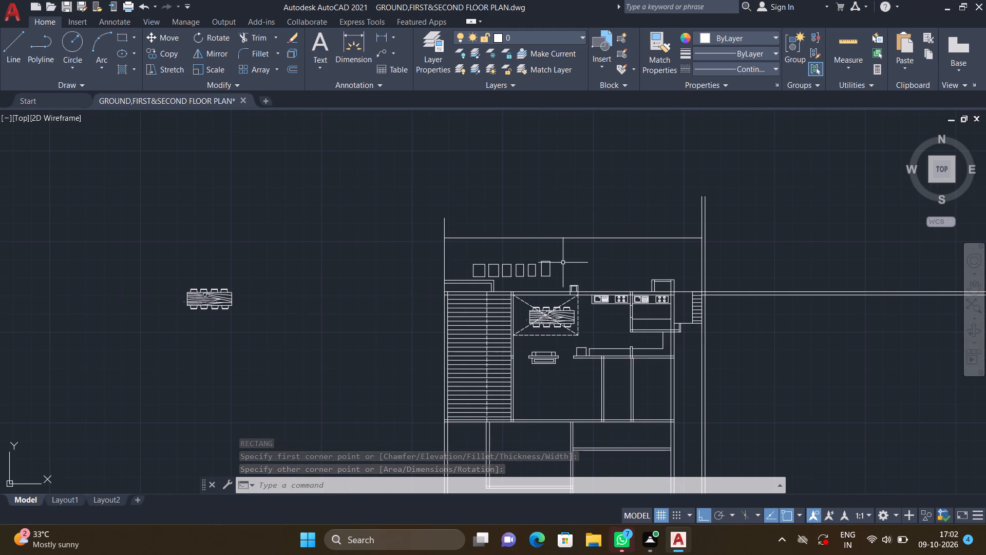
{"action": "type", "text": "REC"}
{"action": "key", "text": "Return"}
{"action": "scroll", "coordinate": [563, 269], "scroll_direction": "up", "scroll_amount": 2}
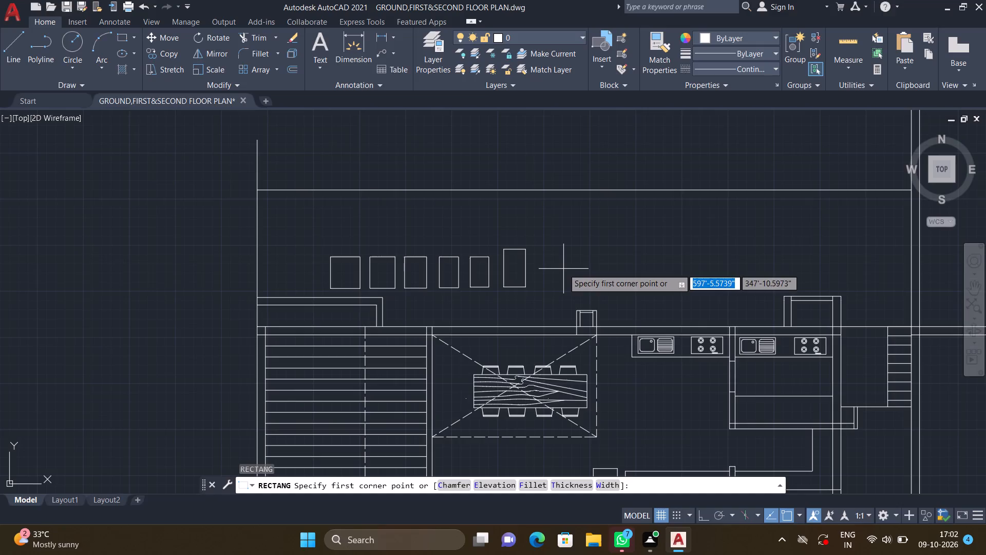
{"action": "middle_click_drag", "start_coordinate": [549, 265], "coordinate": [543, 239]}
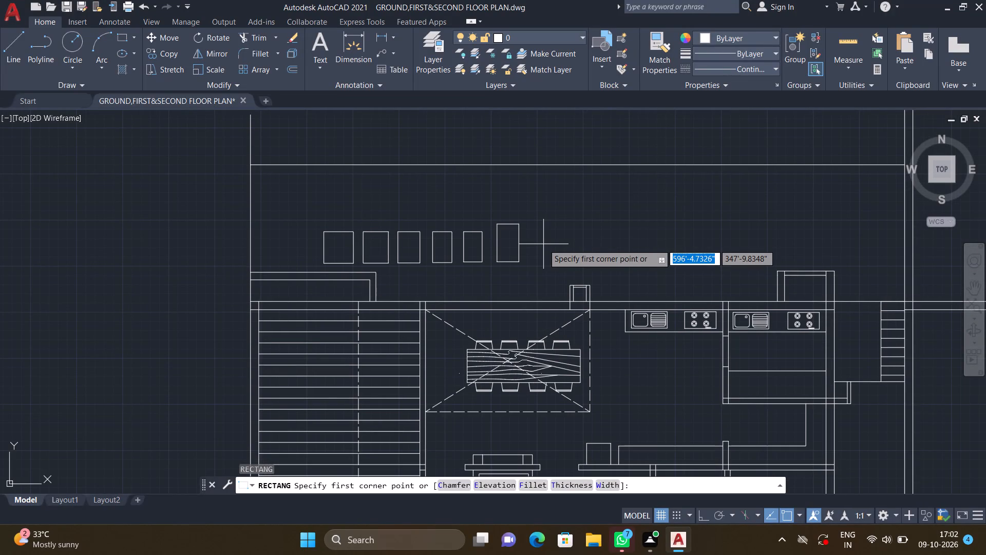
{"action": "scroll", "coordinate": [530, 262], "scroll_direction": "up", "scroll_amount": 1}
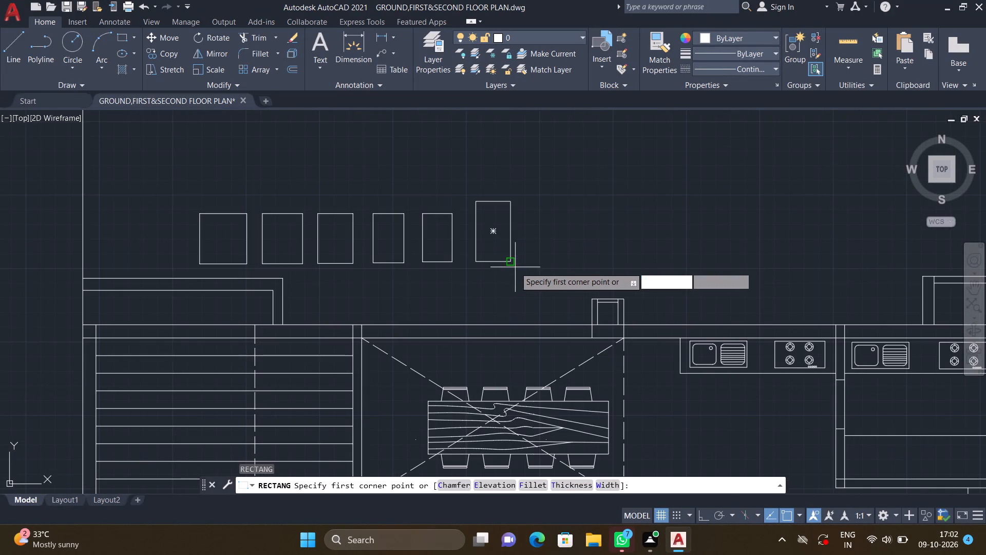
{"action": "scroll", "coordinate": [516, 269], "scroll_direction": "up", "scroll_amount": 2}
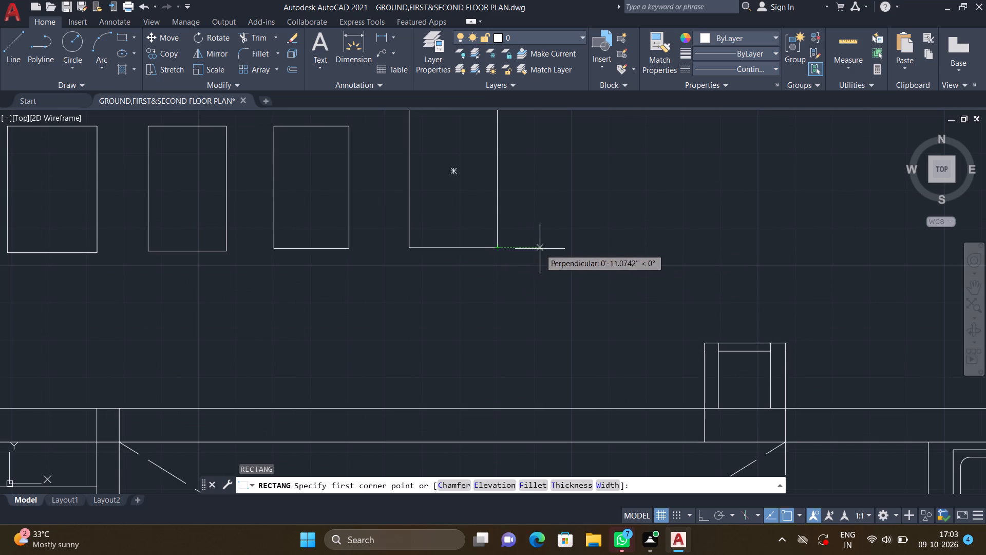
{"action": "scroll", "coordinate": [556, 246], "scroll_direction": "down", "scroll_amount": 1}
{"action": "scroll", "coordinate": [556, 246], "scroll_direction": "up", "scroll_amount": 1}
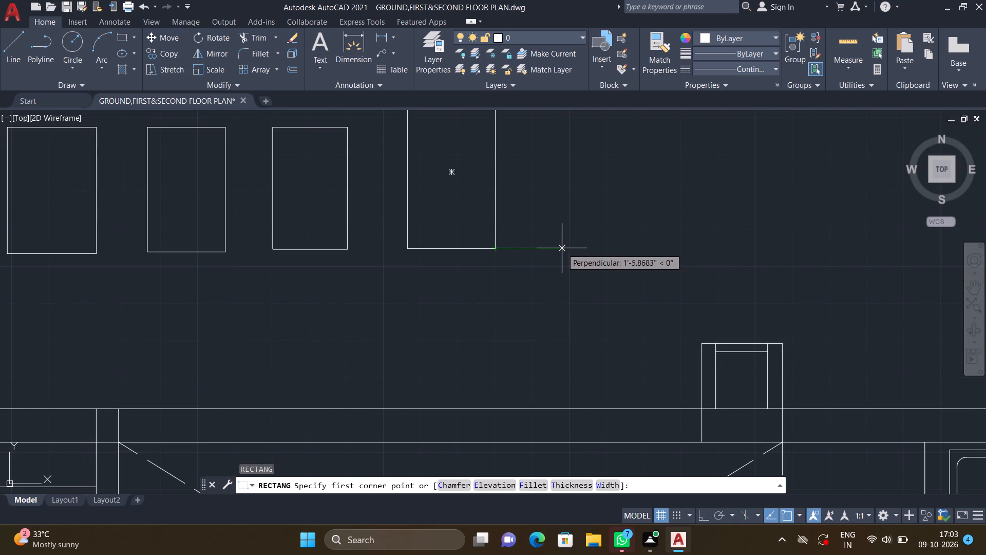
{"action": "left_click", "coordinate": [562, 248]}
{"action": "scroll", "coordinate": [593, 190], "scroll_direction": "down", "scroll_amount": 1}
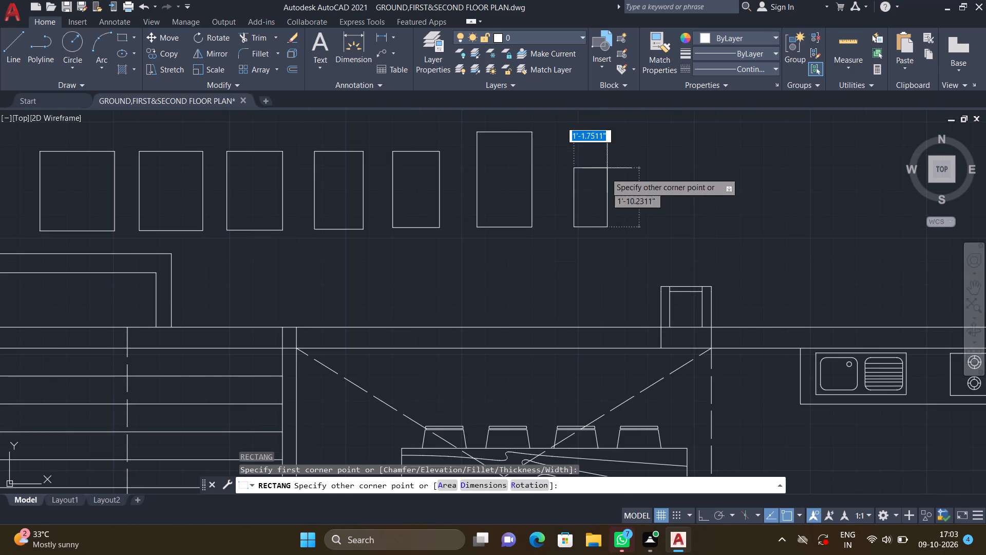
{"action": "middle_click_drag", "start_coordinate": [605, 171], "coordinate": [588, 217]}
{"action": "scroll", "coordinate": [599, 199], "scroll_direction": "up", "scroll_amount": 2}
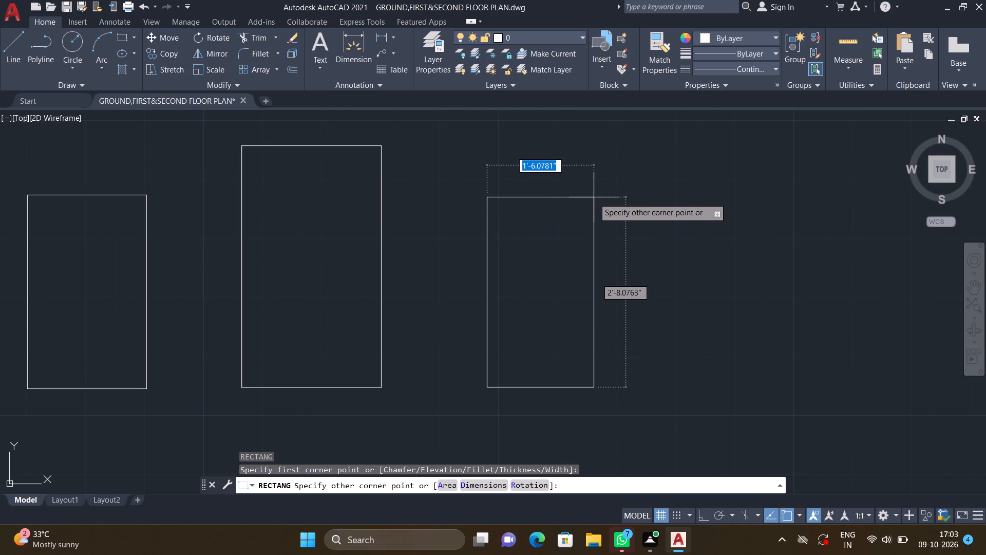
{"action": "left_click", "coordinate": [597, 199]}
Draw an eighth rectangle about 1'-6" wide and 2'-4" high, bottom-aligned with the seventh and about 1'-4" to its right.
{"action": "scroll", "coordinate": [602, 201], "scroll_direction": "down", "scroll_amount": 2}
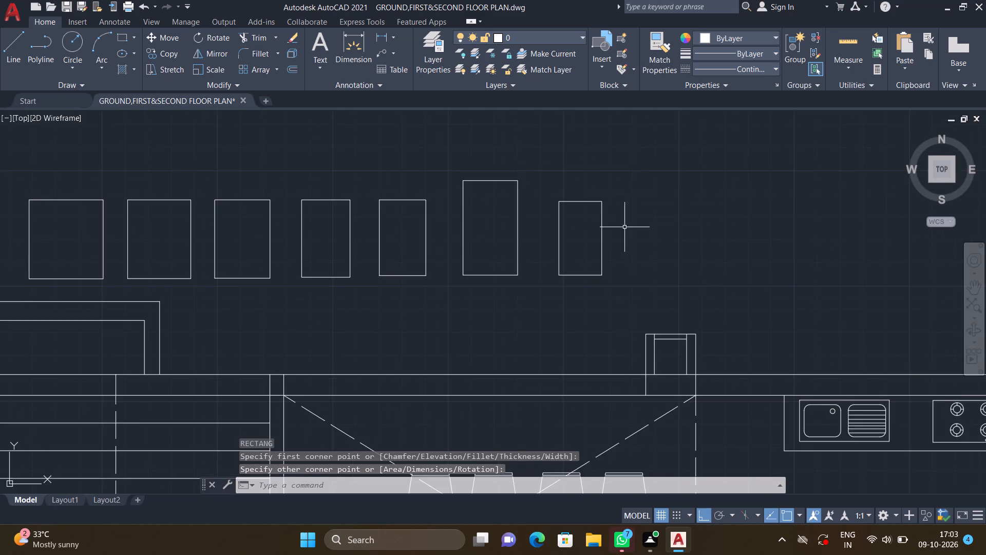
{"action": "middle_click_drag", "start_coordinate": [610, 227], "coordinate": [550, 224]}
{"action": "middle_click_drag", "start_coordinate": [586, 252], "coordinate": [539, 249]}
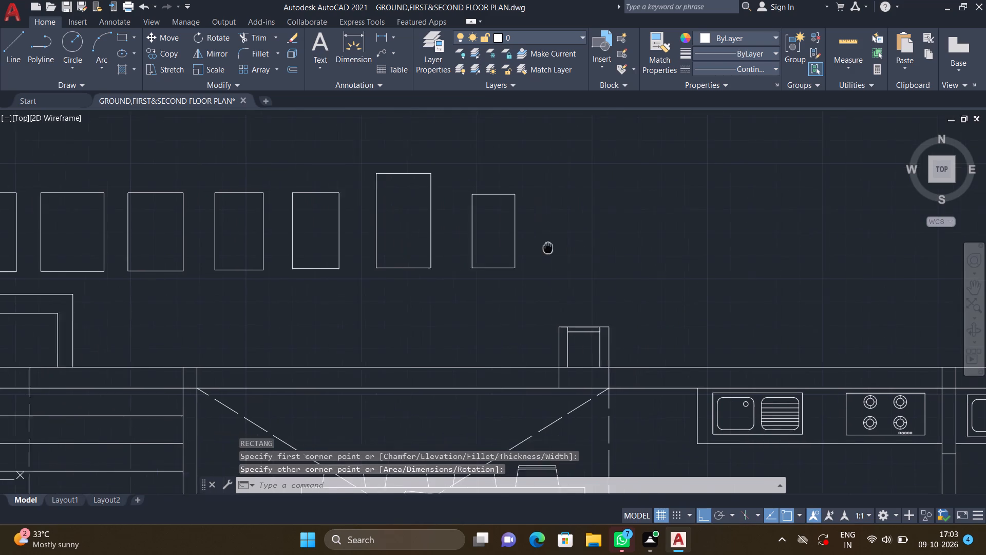
{"action": "middle_click_drag", "start_coordinate": [539, 249], "coordinate": [539, 250]}
{"action": "type", "text": "REC"}
{"action": "key", "text": "Return"}
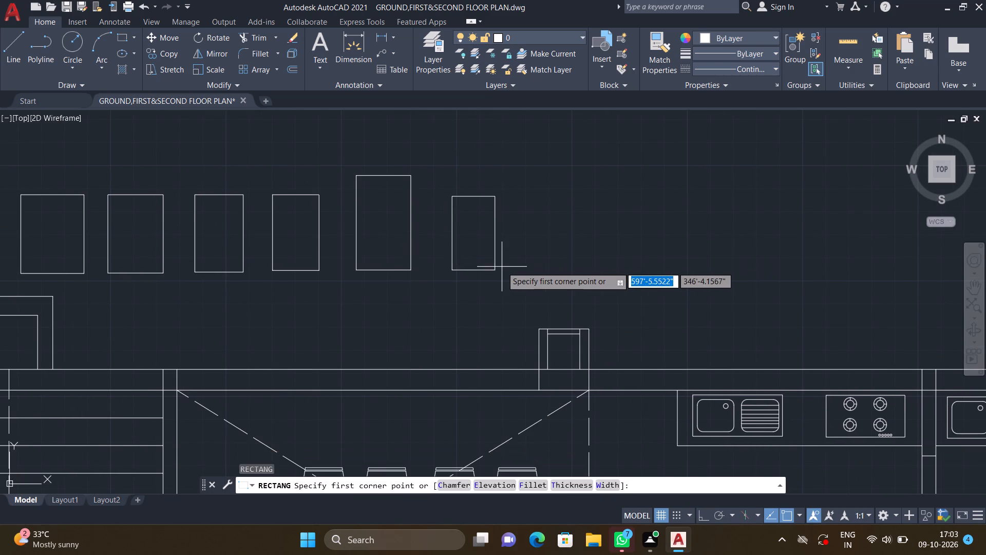
{"action": "left_click", "coordinate": [533, 268]}
{"action": "scroll", "coordinate": [567, 225], "scroll_direction": "up", "scroll_amount": 1}
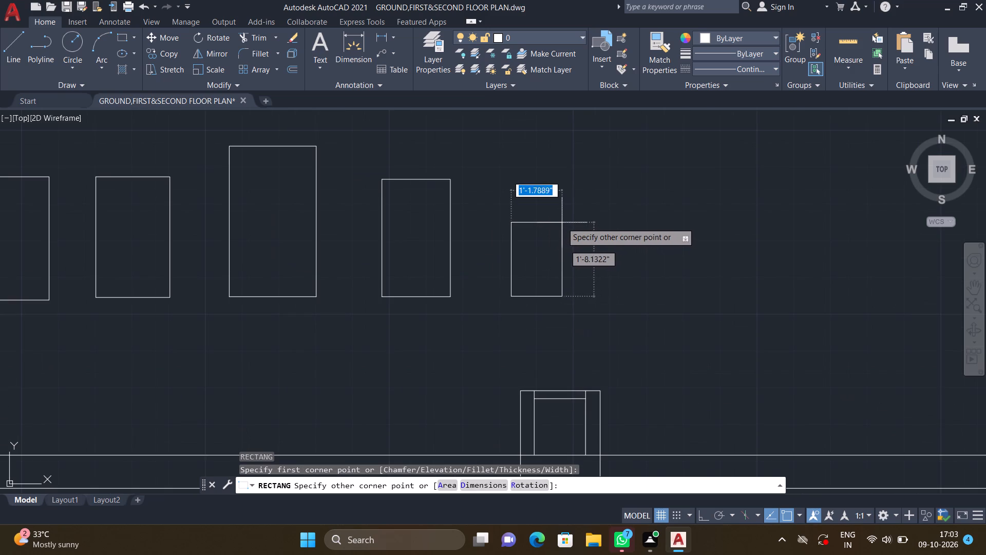
{"action": "scroll", "coordinate": [581, 220], "scroll_direction": "up", "scroll_amount": 1}
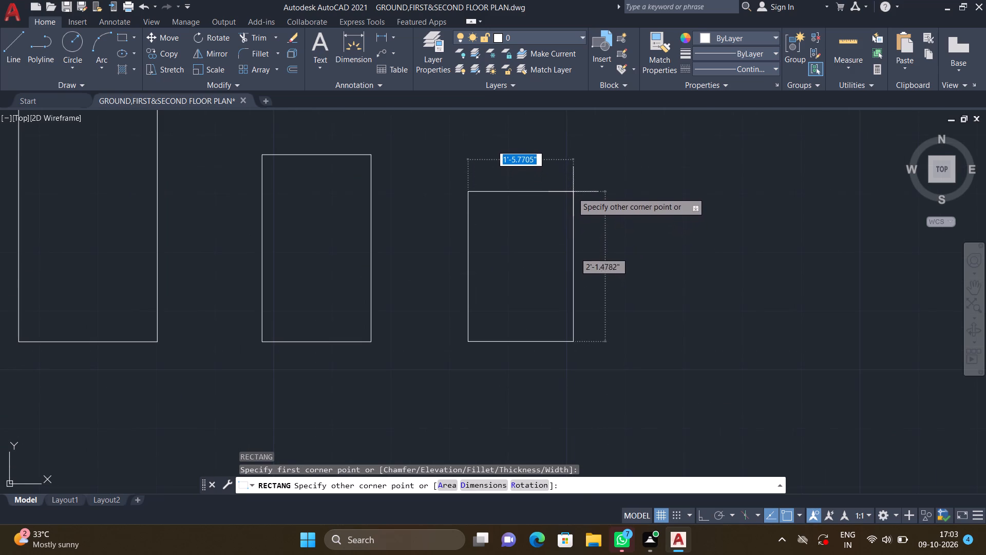
{"action": "left_click", "coordinate": [576, 178]}
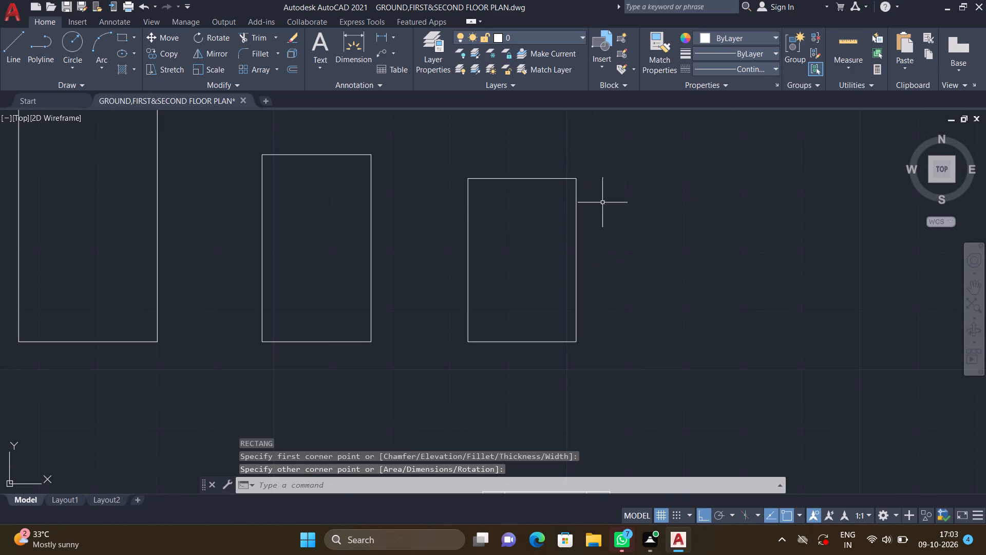
Draw a ninth rectangle about 1'-7" wide and 2'-10" high, bottom-aligned with the eighth and about 1'-5" to its right.
{"action": "scroll", "coordinate": [609, 214], "scroll_direction": "down", "scroll_amount": 3}
{"action": "middle_click_drag", "start_coordinate": [628, 267], "coordinate": [571, 265]}
{"action": "scroll", "coordinate": [571, 270], "scroll_direction": "down", "scroll_amount": 2}
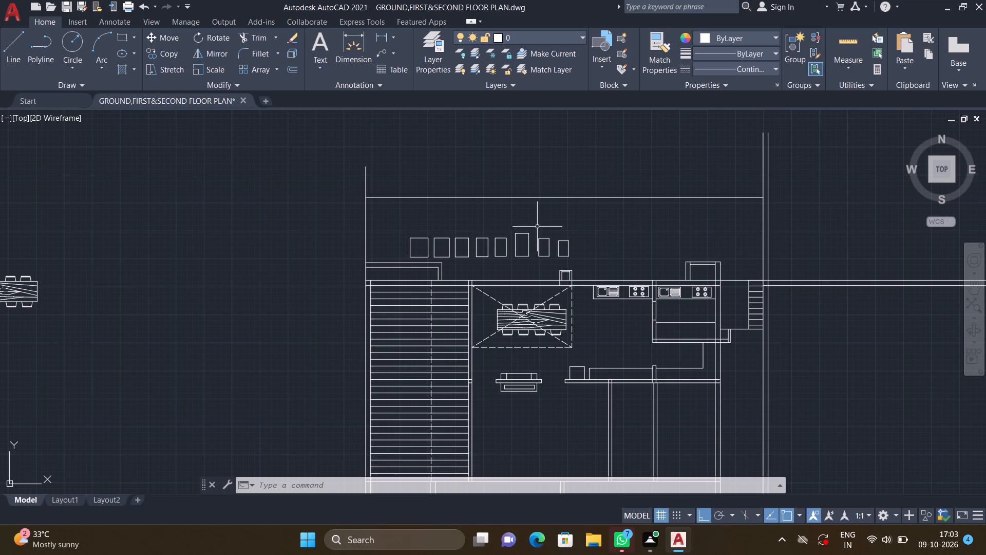
{"action": "middle_click_drag", "start_coordinate": [625, 253], "coordinate": [522, 231]}
{"action": "scroll", "coordinate": [473, 225], "scroll_direction": "up", "scroll_amount": 3}
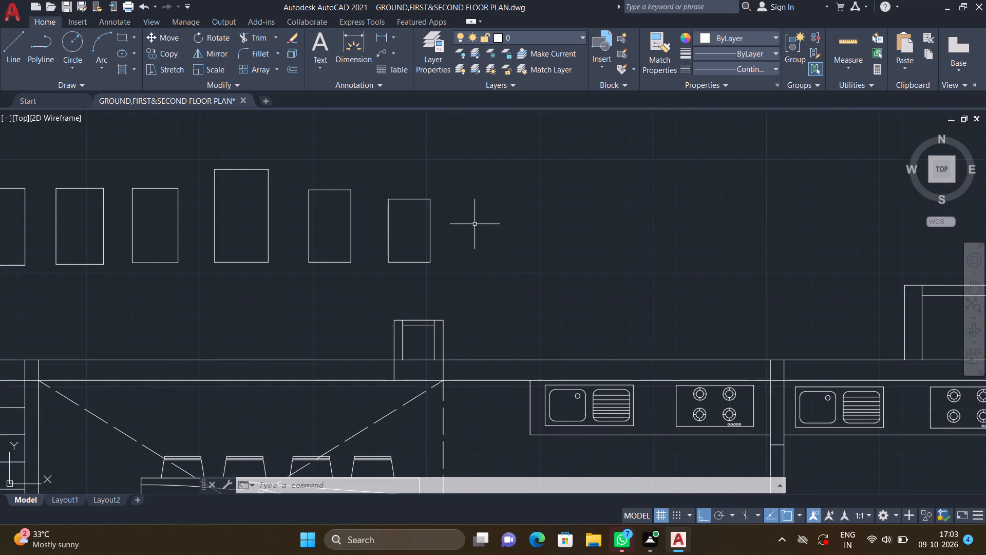
{"action": "type", "text": "REC"}
{"action": "key", "text": "Return"}
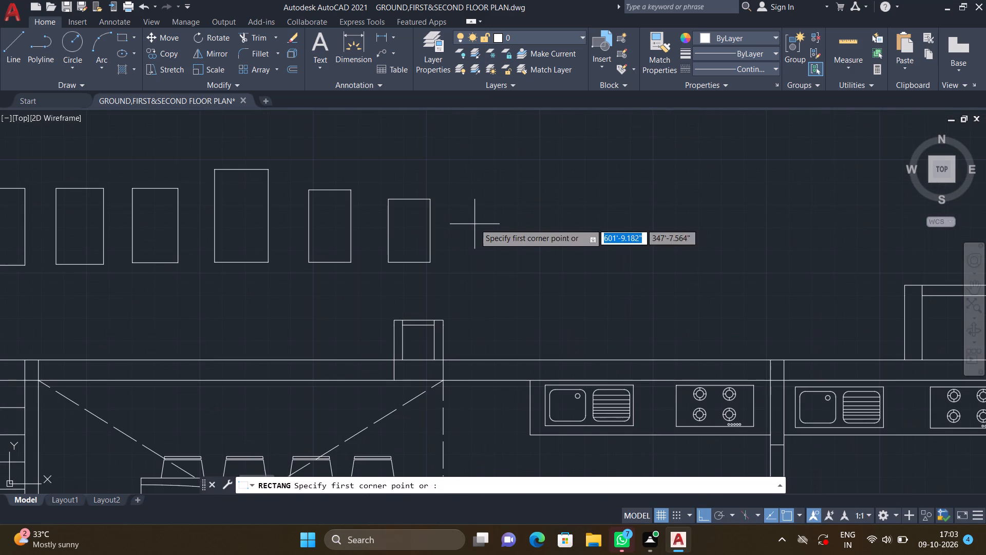
{"action": "middle_click_drag", "start_coordinate": [479, 238], "coordinate": [536, 254]}
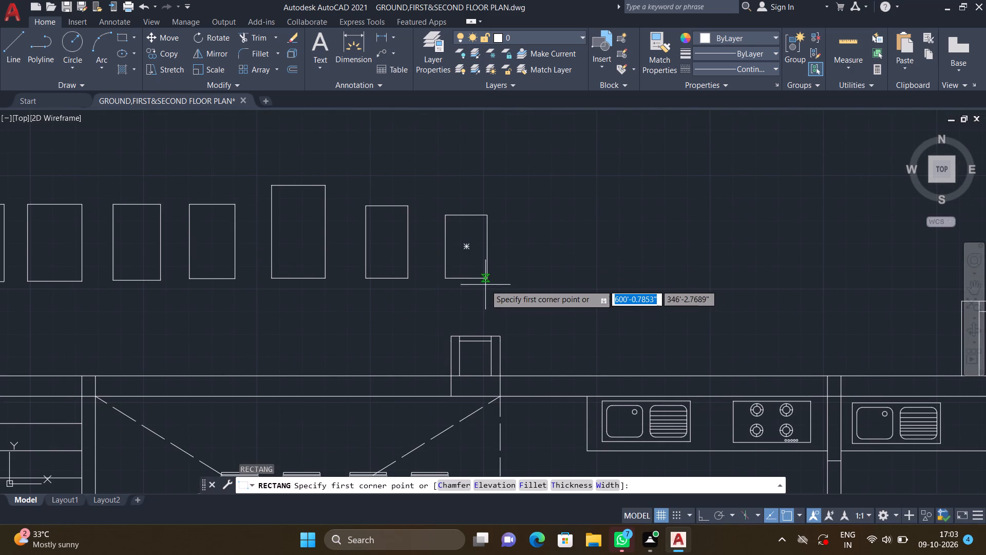
{"action": "left_click", "coordinate": [526, 277]}
{"action": "scroll", "coordinate": [540, 226], "scroll_direction": "up", "scroll_amount": 2}
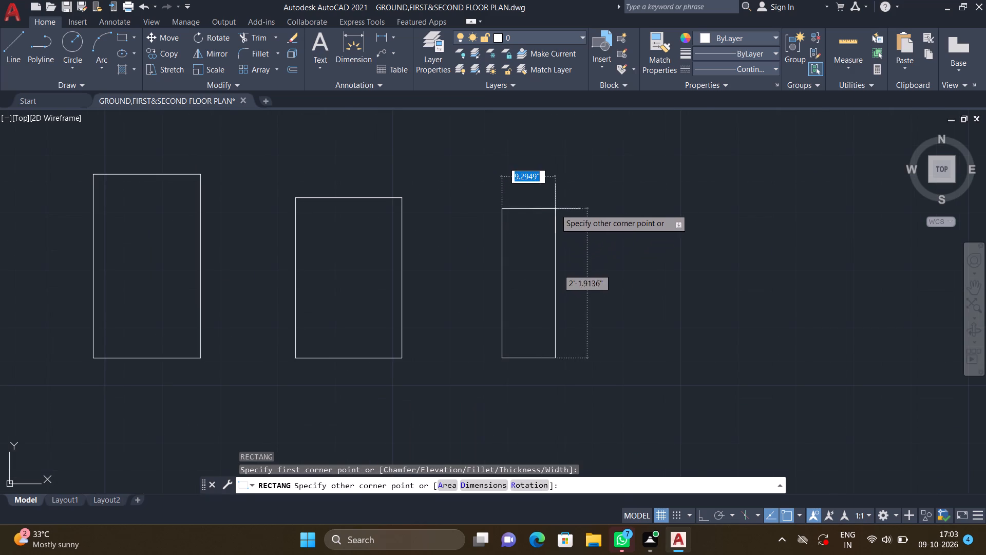
{"action": "scroll", "coordinate": [603, 159], "scroll_direction": "up", "scroll_amount": 1}
{"action": "scroll", "coordinate": [608, 168], "scroll_direction": "down", "scroll_amount": 1}
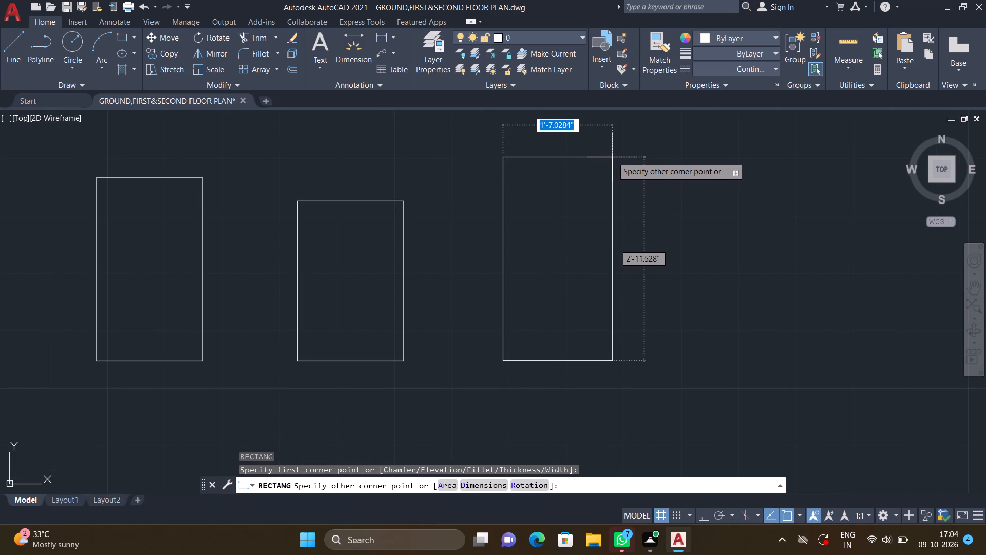
{"action": "left_click", "coordinate": [613, 165]}
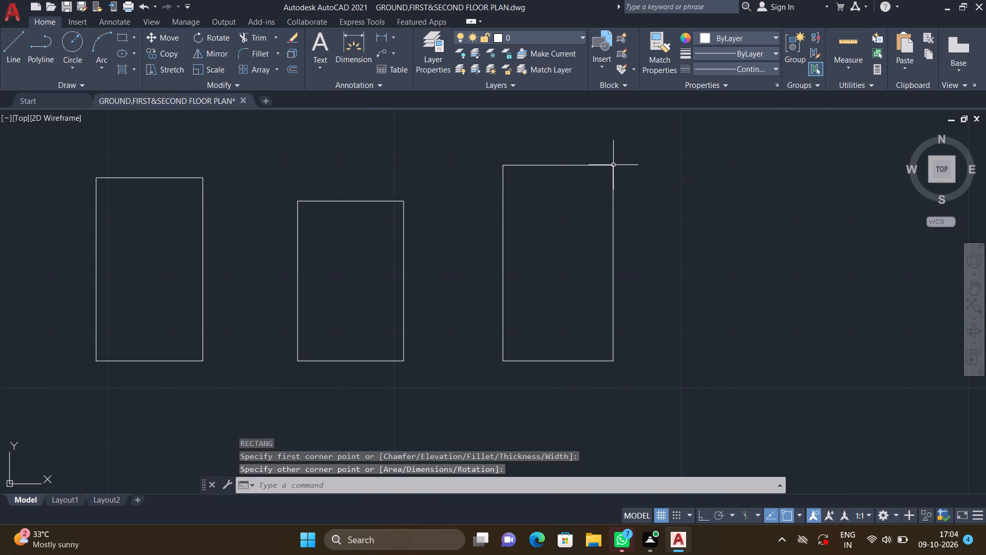
Draw a tenth rectangle about 1'-8" wide and 2'-5" high, bottom-aligned with the ninth and about 1'-3" to its right.
{"action": "scroll", "coordinate": [632, 191], "scroll_direction": "down", "scroll_amount": 2}
{"action": "middle_click_drag", "start_coordinate": [642, 257], "coordinate": [586, 248]}
{"action": "scroll", "coordinate": [615, 249], "scroll_direction": "down", "scroll_amount": 2}
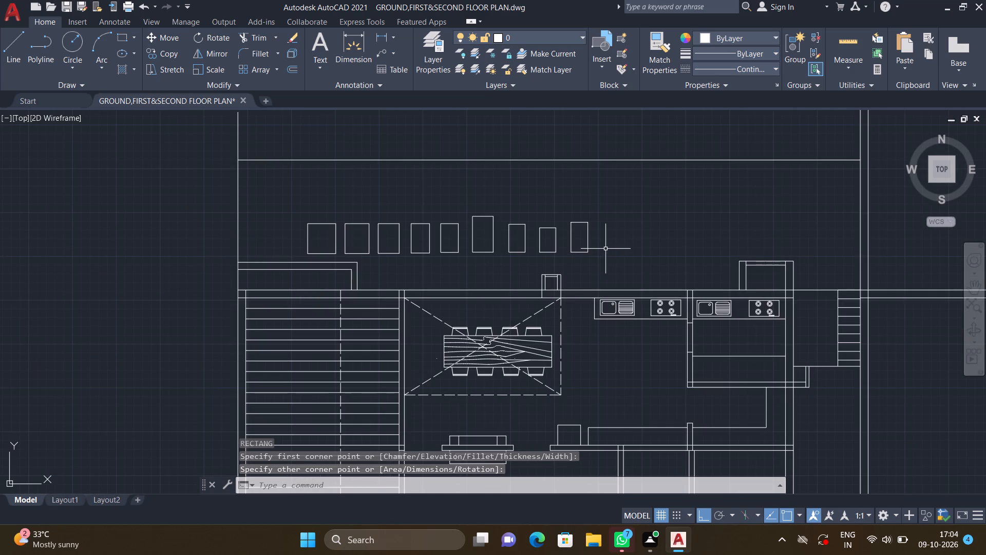
{"action": "type", "text": "REC"}
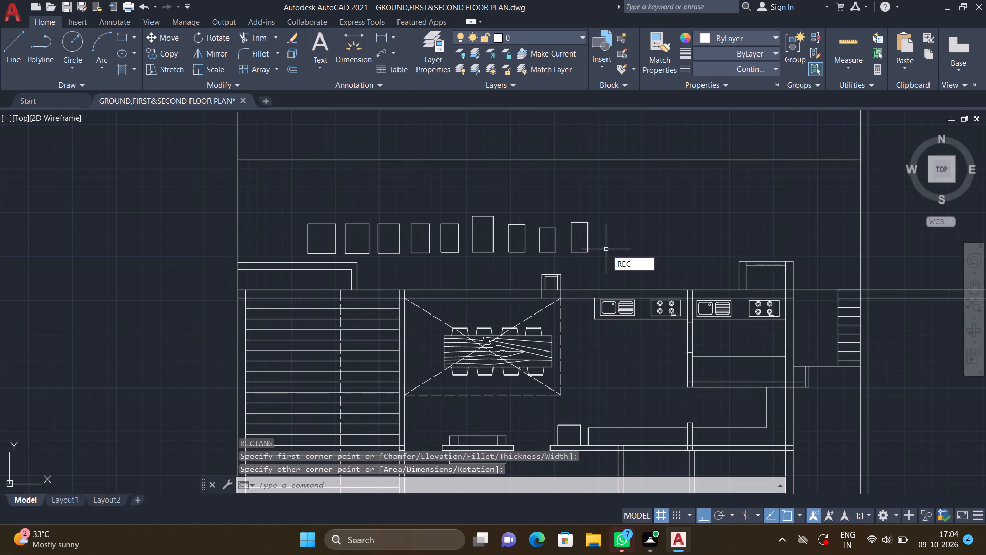
{"action": "key", "text": "Return"}
{"action": "scroll", "coordinate": [595, 257], "scroll_direction": "up", "scroll_amount": 2}
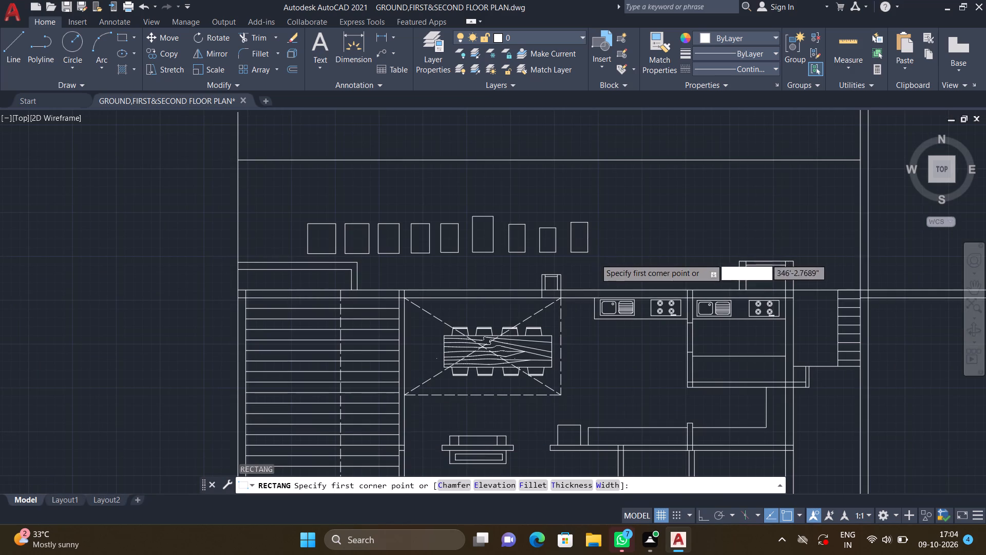
{"action": "scroll", "coordinate": [595, 262], "scroll_direction": "up", "scroll_amount": 1}
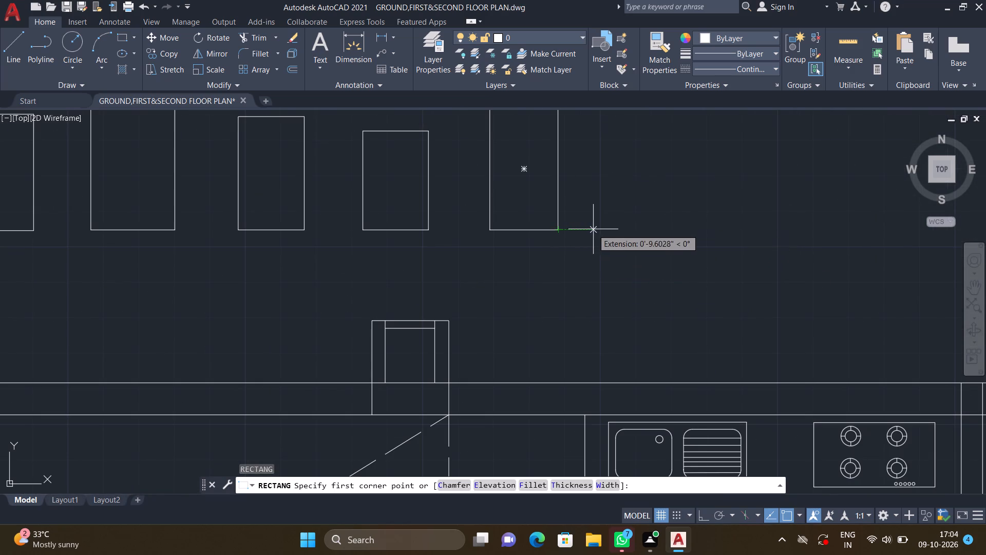
{"action": "left_click", "coordinate": [611, 230]}
{"action": "scroll", "coordinate": [626, 192], "scroll_direction": "down", "scroll_amount": 2}
{"action": "middle_click_drag", "start_coordinate": [640, 161], "coordinate": [618, 221]}
{"action": "scroll", "coordinate": [633, 220], "scroll_direction": "up", "scroll_amount": 2}
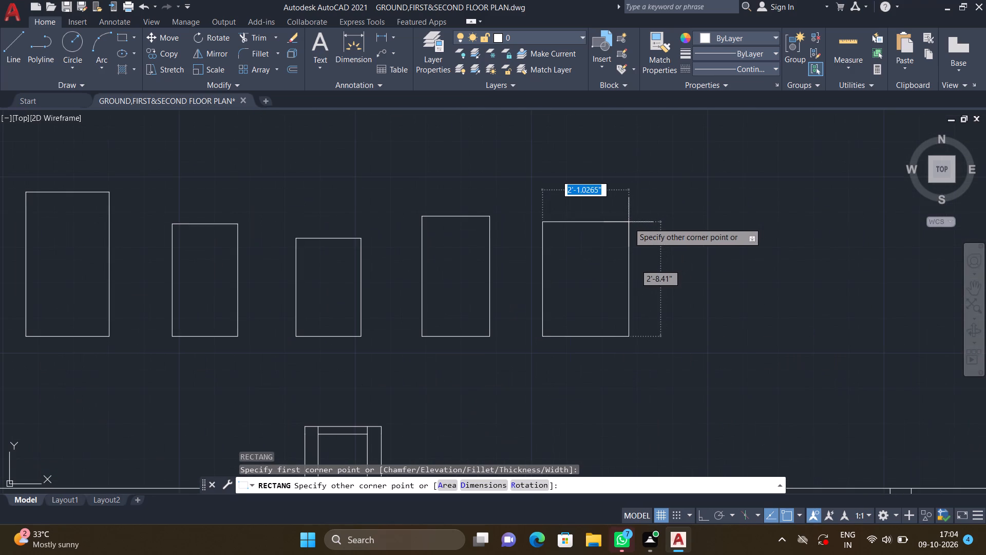
{"action": "scroll", "coordinate": [623, 230], "scroll_direction": "up", "scroll_amount": 1}
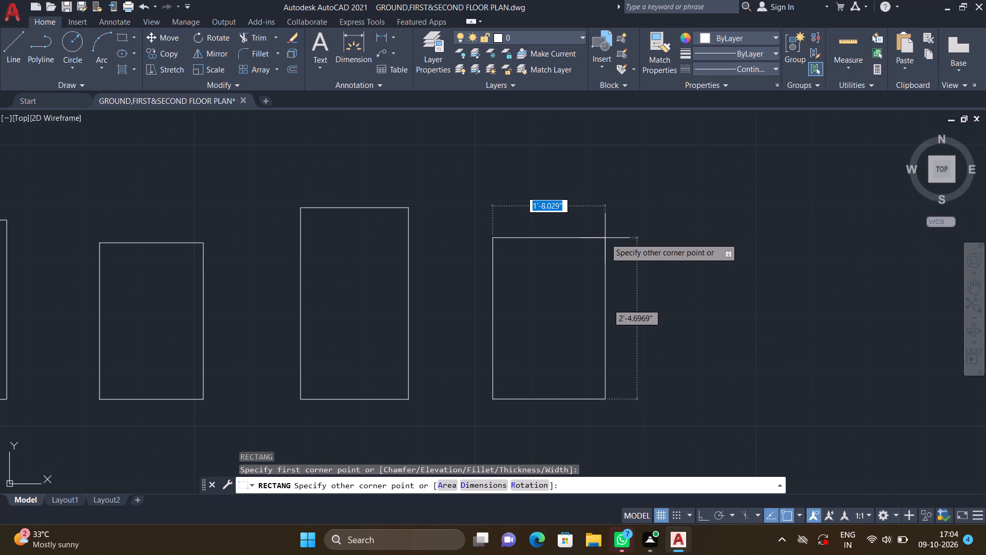
{"action": "left_click", "coordinate": [603, 238]}
Draw an eleventh rectangle about 1'-9" wide and 2'-11" high, bottom-aligned with the tenth and about 1'-4" to its right.
{"action": "scroll", "coordinate": [625, 237], "scroll_direction": "down", "scroll_amount": 2}
{"action": "middle_click_drag", "start_coordinate": [643, 285], "coordinate": [564, 281]}
{"action": "scroll", "coordinate": [575, 284], "scroll_direction": "down", "scroll_amount": 1}
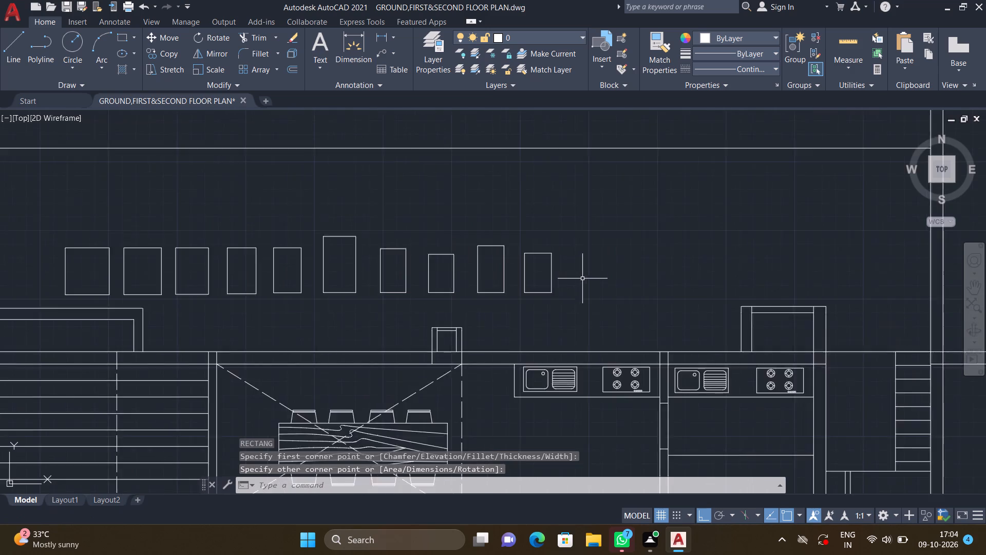
{"action": "scroll", "coordinate": [582, 279], "scroll_direction": "down", "scroll_amount": 1}
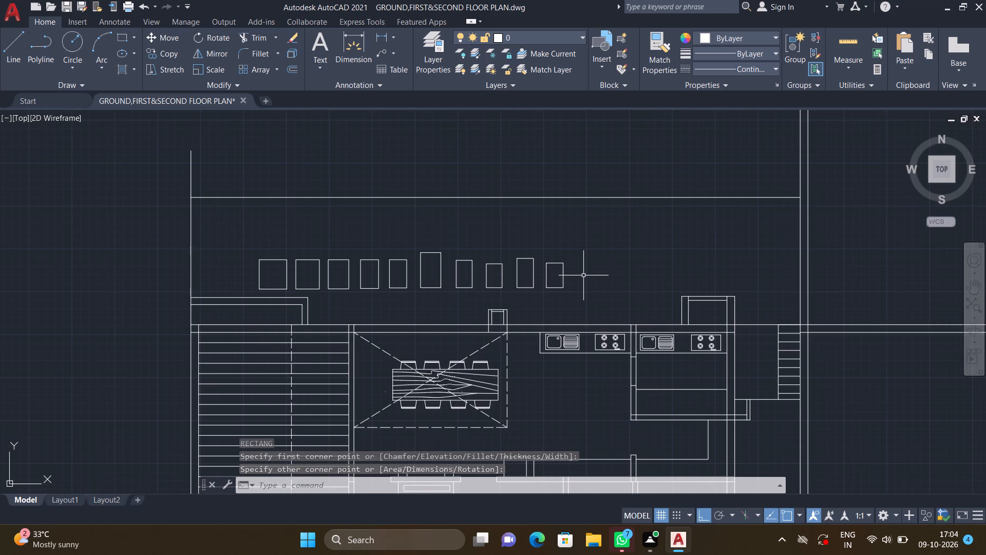
{"action": "type", "text": "REC"}
{"action": "key", "text": "Return"}
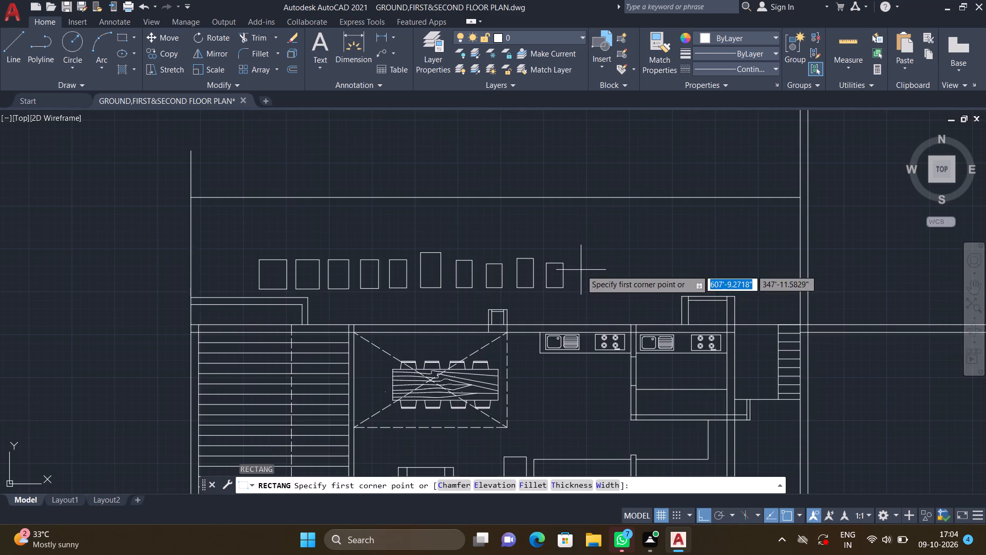
{"action": "scroll", "coordinate": [578, 282], "scroll_direction": "up", "scroll_amount": 3}
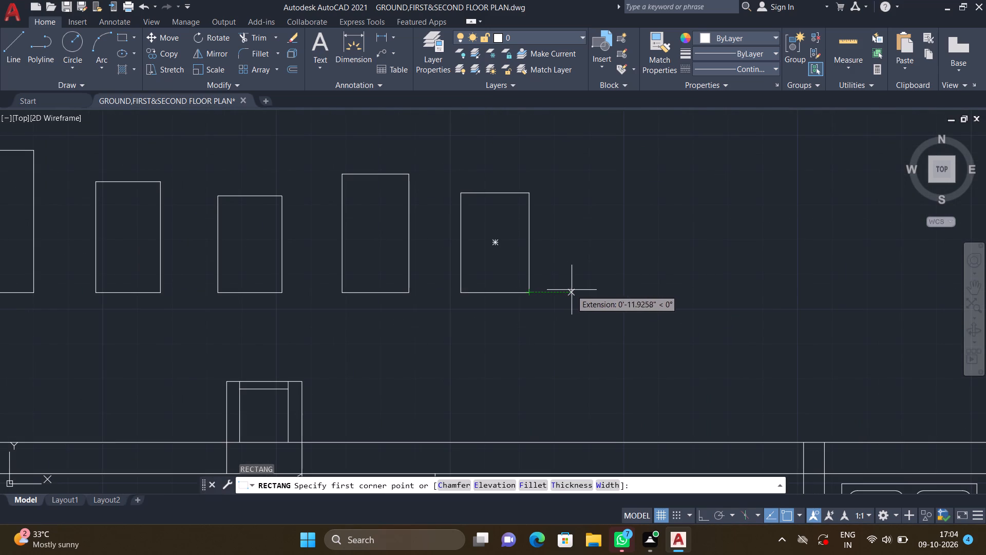
{"action": "left_click", "coordinate": [585, 291]}
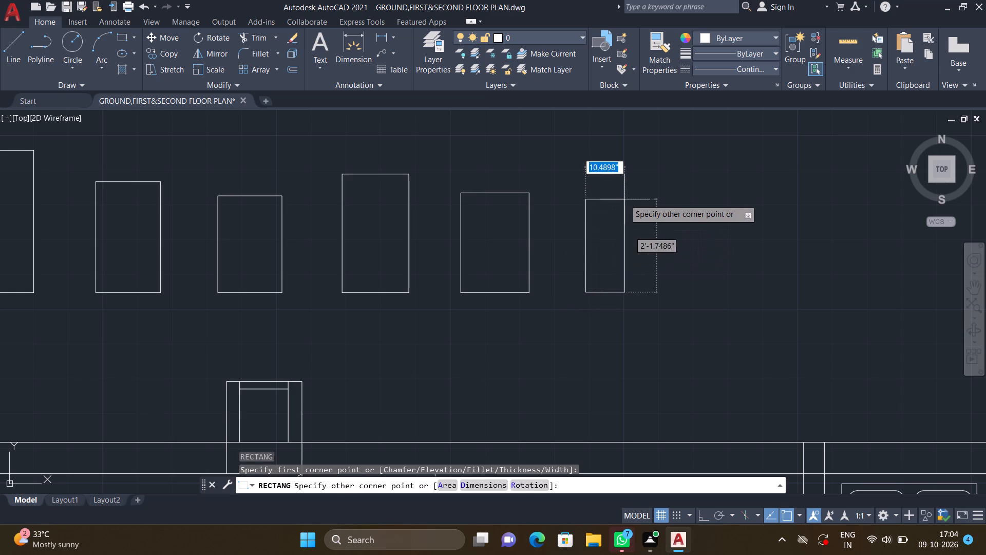
{"action": "left_click", "coordinate": [660, 169]}
Draw a twelfth rectangle about 1'-10" wide and 3'-6" high, bottom-aligned with the eleventh and about 1'-4" to its right.
{"action": "scroll", "coordinate": [678, 205], "scroll_direction": "down", "scroll_amount": 1}
{"action": "middle_click_drag", "start_coordinate": [668, 247], "coordinate": [599, 240]}
{"action": "scroll", "coordinate": [639, 239], "scroll_direction": "down", "scroll_amount": 1}
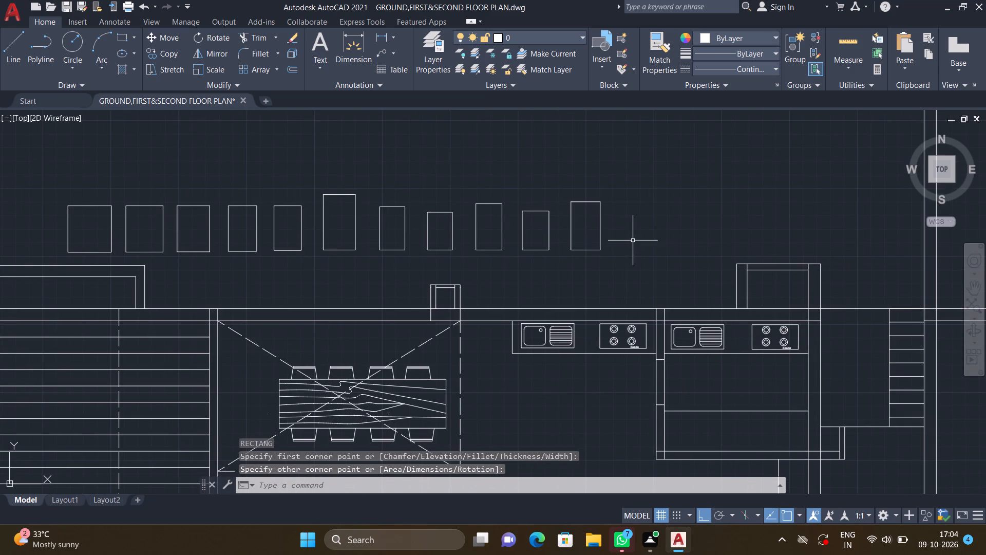
{"action": "key", "text": "r"}
{"action": "type", "text": "EC"}
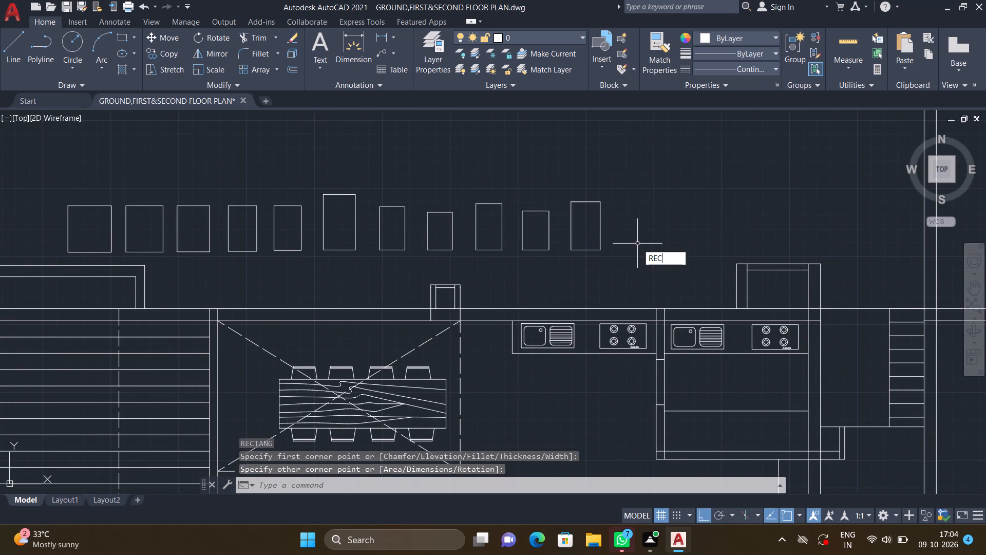
{"action": "key", "text": "Return"}
{"action": "scroll", "coordinate": [611, 252], "scroll_direction": "up", "scroll_amount": 2}
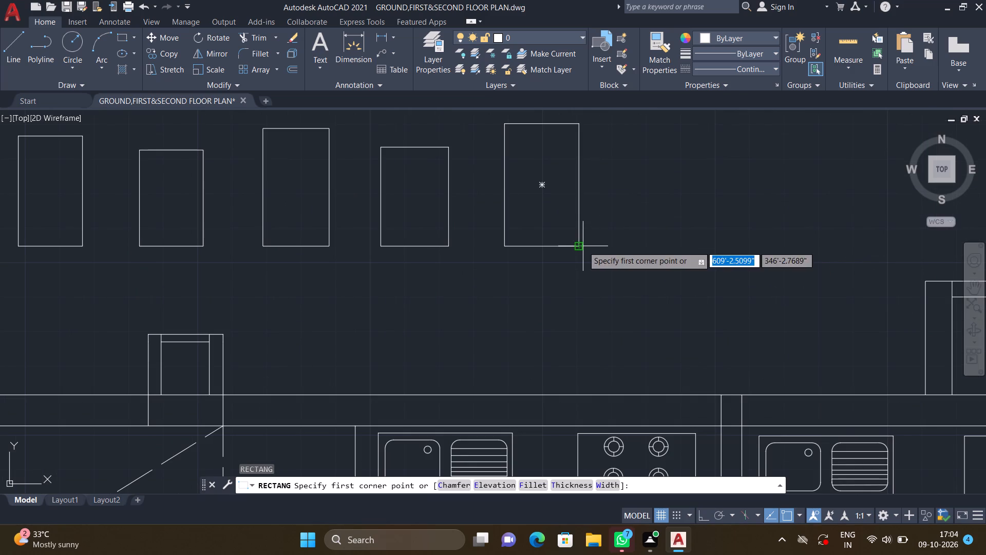
{"action": "left_click", "coordinate": [633, 244]}
{"action": "scroll", "coordinate": [633, 206], "scroll_direction": "down", "scroll_amount": 1}
{"action": "middle_click_drag", "start_coordinate": [654, 169], "coordinate": [614, 248]}
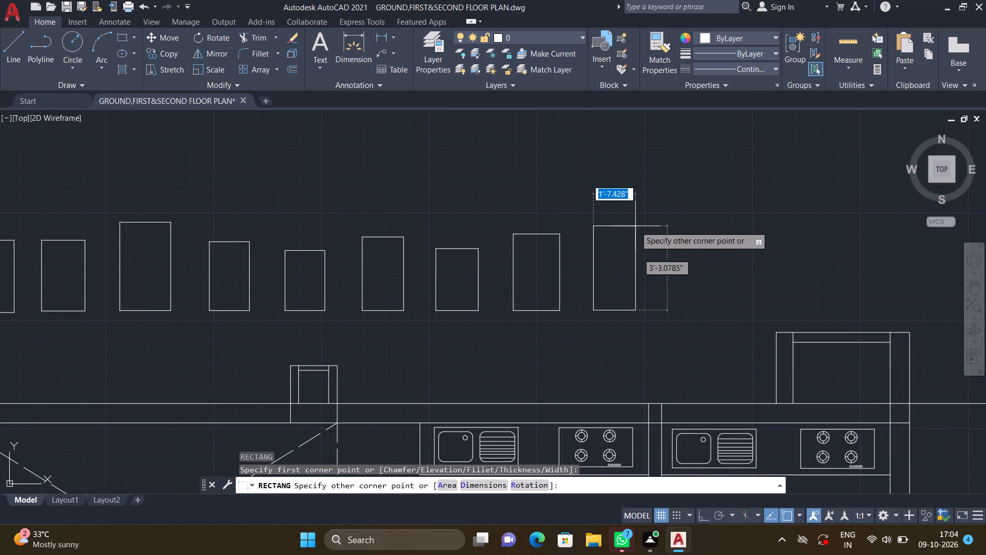
{"action": "scroll", "coordinate": [640, 216], "scroll_direction": "up", "scroll_amount": 2}
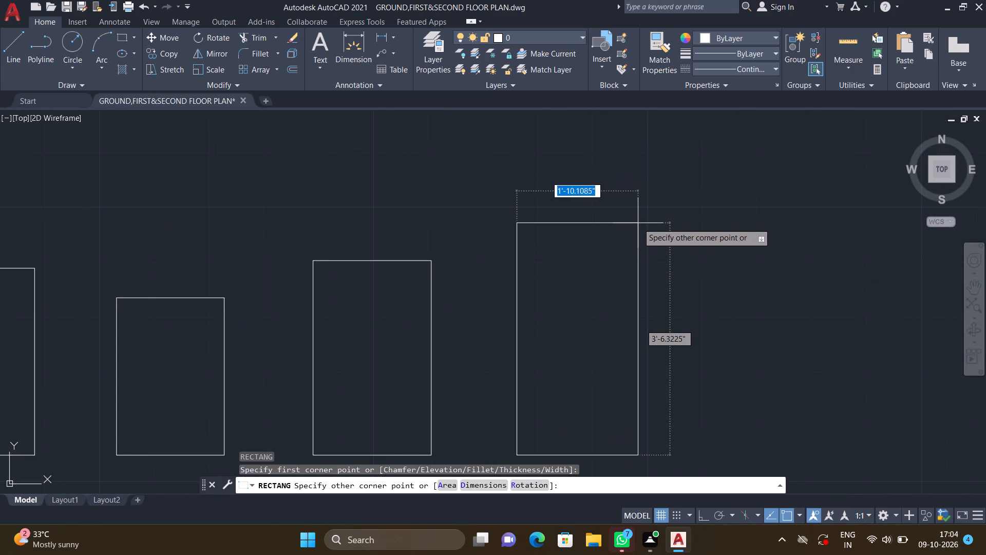
{"action": "left_click", "coordinate": [638, 223]}
Draw a thirteenth rectangle about 1'-10" wide and 3'-7" high, bottom-aligned with the twelfth and about 1'-10" to its right.
{"action": "scroll", "coordinate": [653, 245], "scroll_direction": "down", "scroll_amount": 3}
{"action": "middle_click_drag", "start_coordinate": [649, 302], "coordinate": [633, 297]}
{"action": "scroll", "coordinate": [656, 287], "scroll_direction": "down", "scroll_amount": 1}
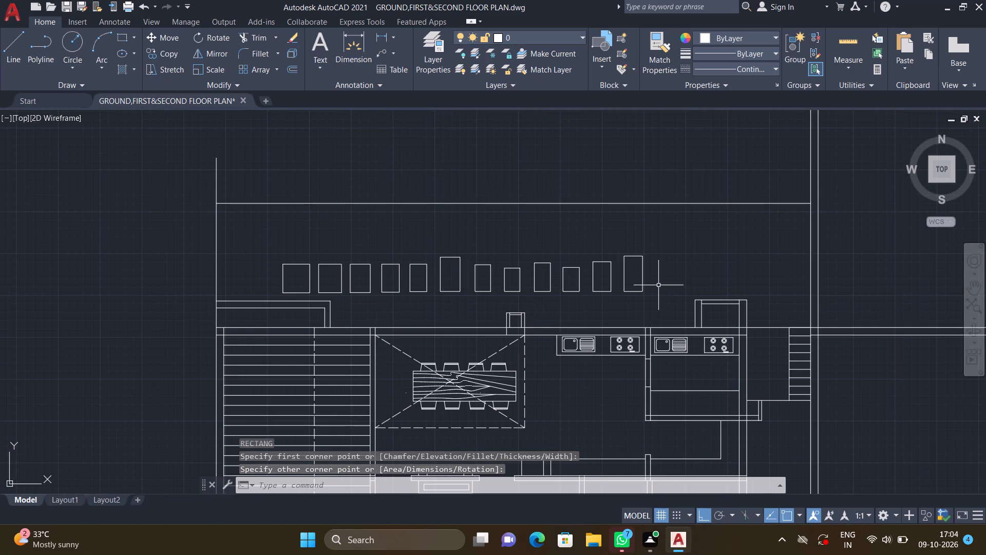
{"action": "type", "text": "REC"}
{"action": "key", "text": "Return"}
{"action": "middle_click_drag", "start_coordinate": [650, 293], "coordinate": [616, 296]}
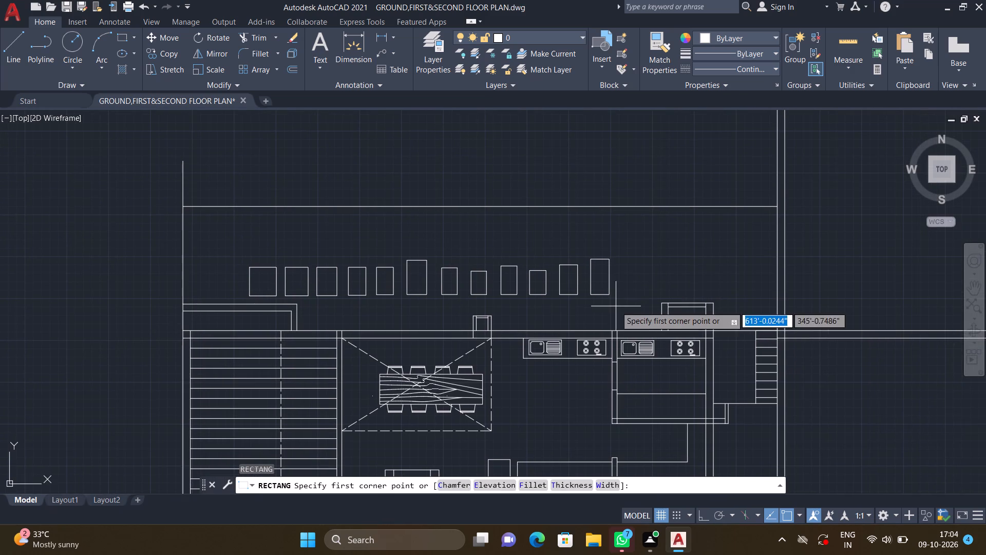
{"action": "scroll", "coordinate": [608, 317], "scroll_direction": "up", "scroll_amount": 2}
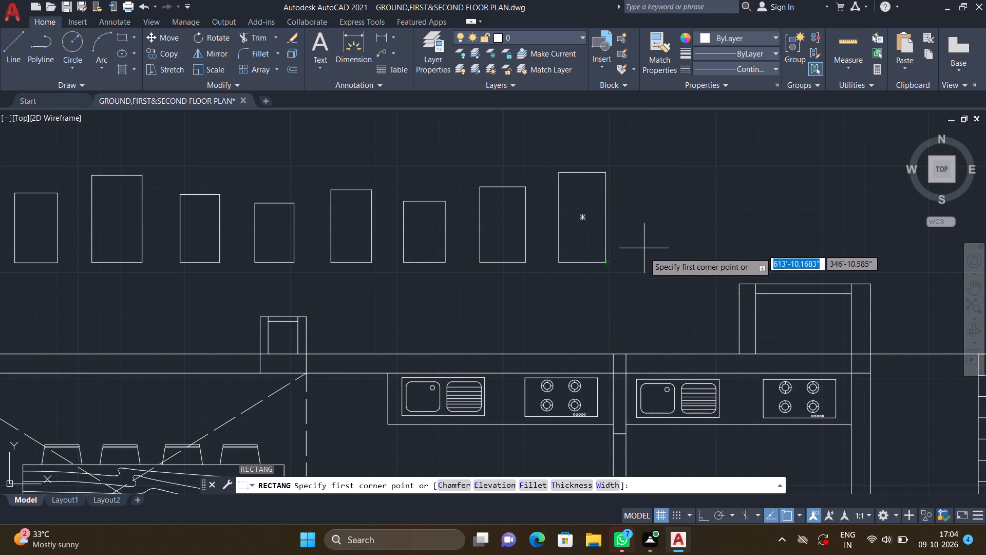
{"action": "middle_click_drag", "start_coordinate": [643, 260], "coordinate": [601, 292]}
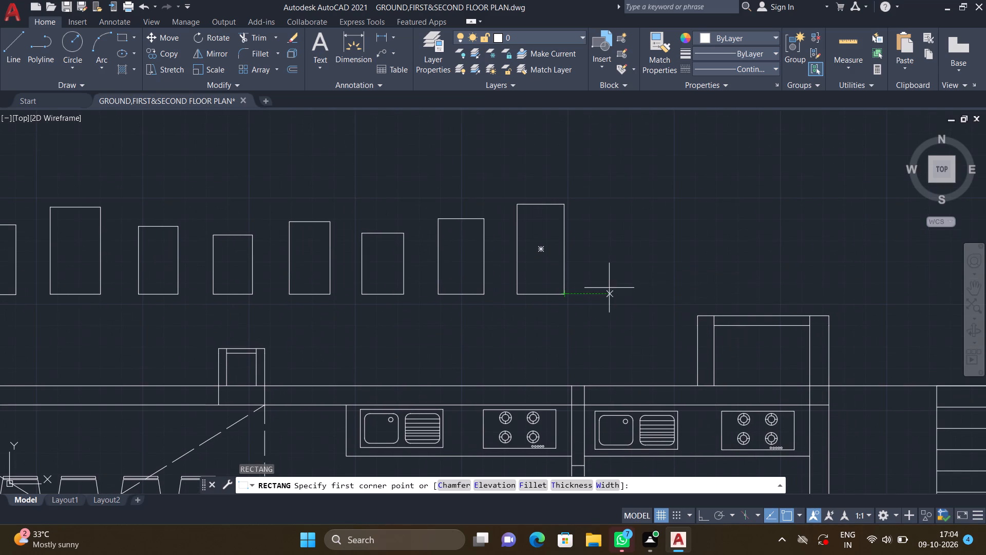
{"action": "left_click", "coordinate": [612, 294]}
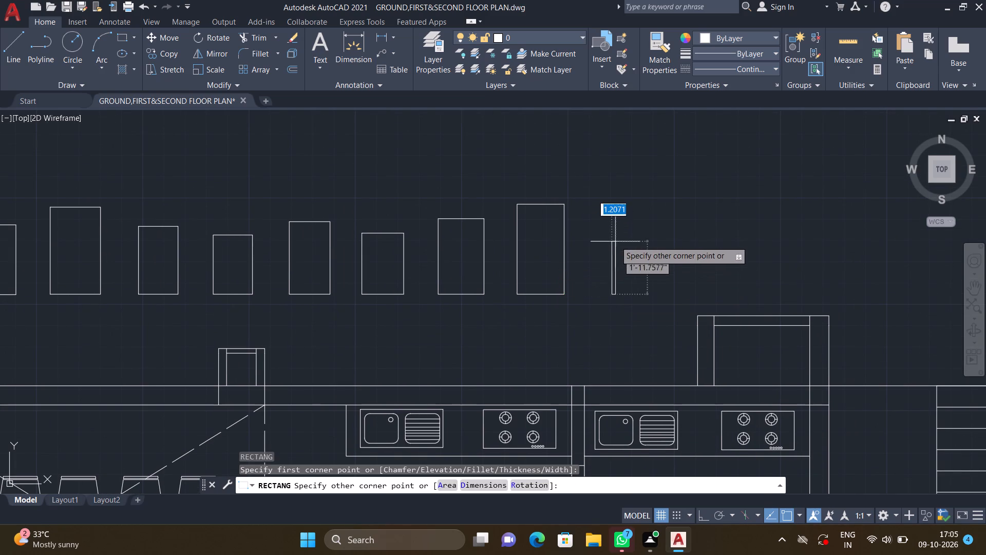
{"action": "scroll", "coordinate": [639, 208], "scroll_direction": "up", "scroll_amount": 1}
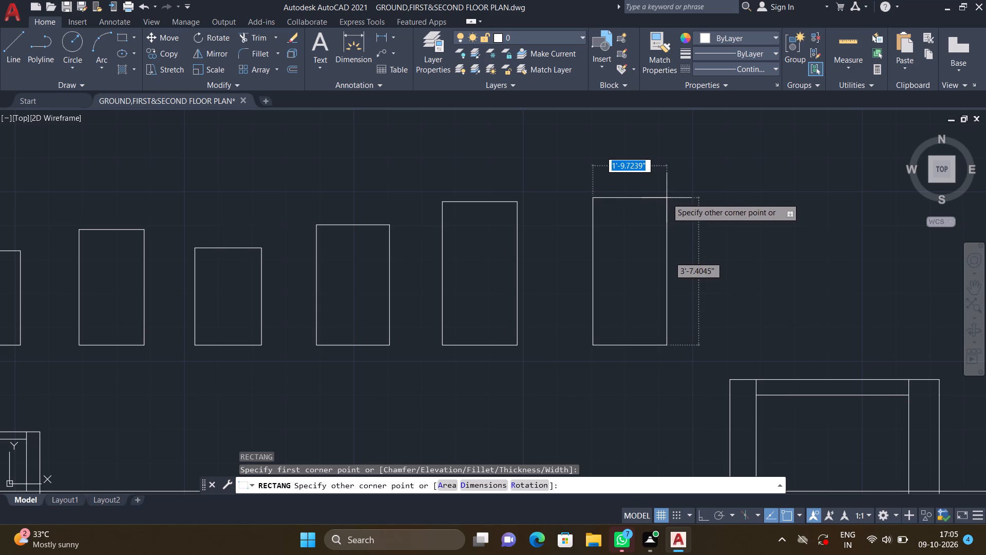
{"action": "left_click", "coordinate": [667, 198]}
Draw a fourteenth rectangle about 1'-7" wide and 3'-10" high, bottom-aligned with the thirteenth and about 1'-5" to its right.
{"action": "scroll", "coordinate": [670, 213], "scroll_direction": "down", "scroll_amount": 2}
{"action": "middle_click_drag", "start_coordinate": [652, 254], "coordinate": [581, 274]}
{"action": "scroll", "coordinate": [639, 260], "scroll_direction": "down", "scroll_amount": 1}
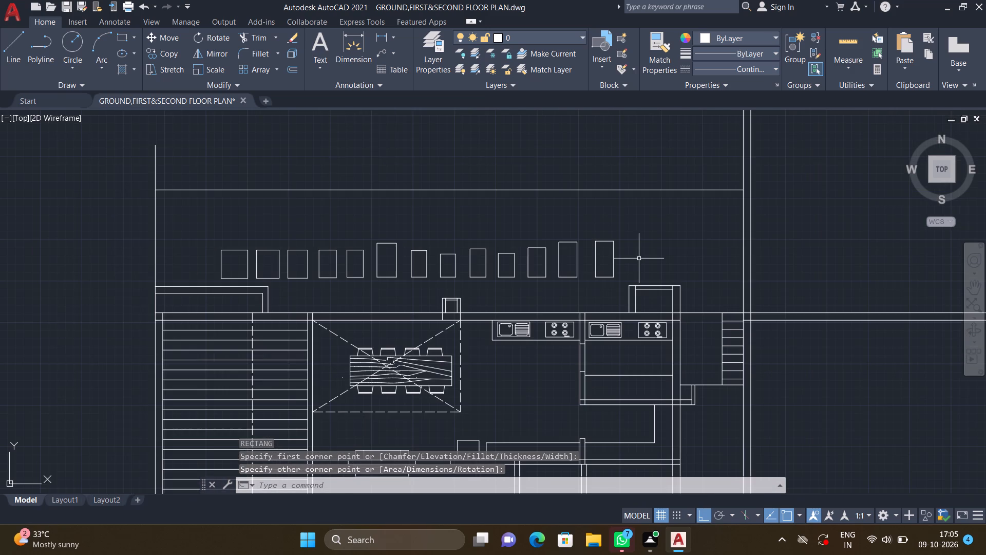
{"action": "type", "text": "REC"}
{"action": "key", "text": "Return"}
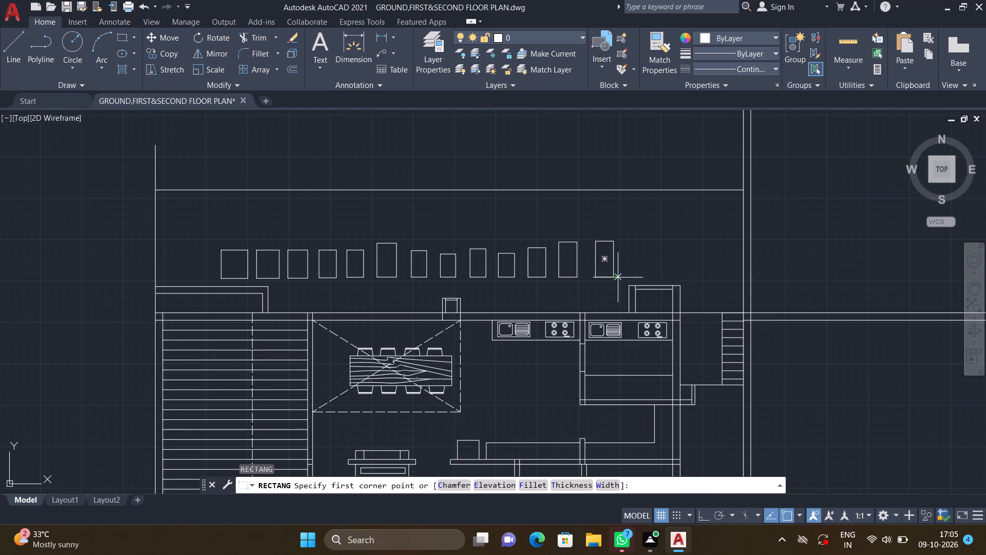
{"action": "middle_click_drag", "start_coordinate": [616, 276], "coordinate": [589, 323]}
{"action": "scroll", "coordinate": [599, 323], "scroll_direction": "up", "scroll_amount": 3}
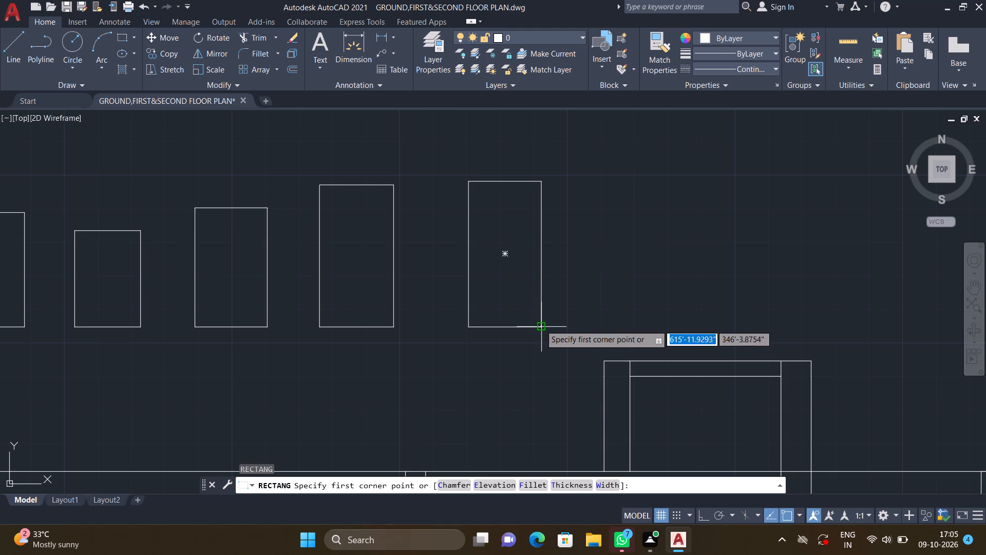
{"action": "left_click", "coordinate": [598, 326]}
{"action": "scroll", "coordinate": [659, 159], "scroll_direction": "up", "scroll_amount": 1}
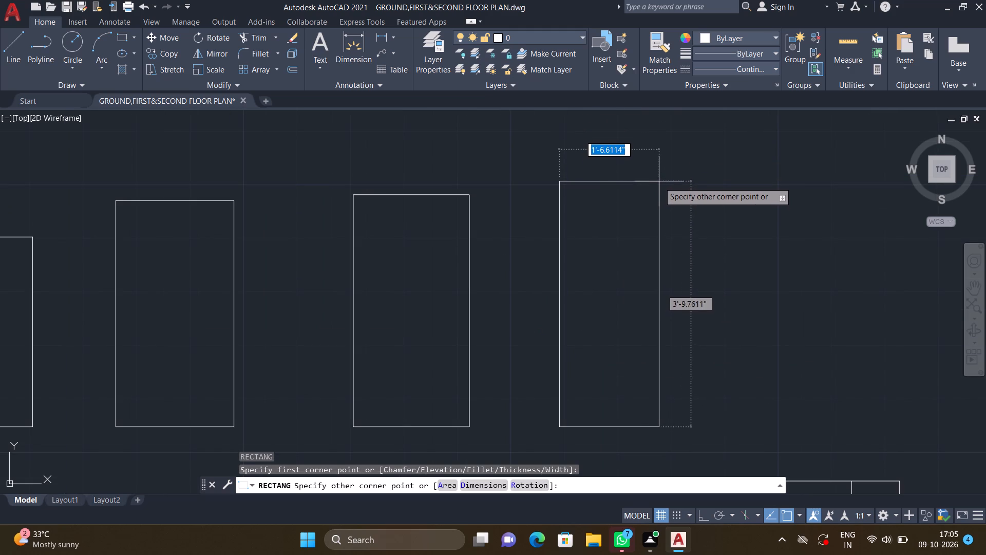
{"action": "left_click", "coordinate": [659, 181]}
Draw a fifteenth rectangle about 2'-0" wide and 3'-5" high, bottom-aligned with the fourteenth and about 1'-0" to its right.
{"action": "scroll", "coordinate": [667, 193], "scroll_direction": "down", "scroll_amount": 2}
{"action": "middle_click_drag", "start_coordinate": [675, 238], "coordinate": [597, 251]}
{"action": "scroll", "coordinate": [606, 252], "scroll_direction": "down", "scroll_amount": 2}
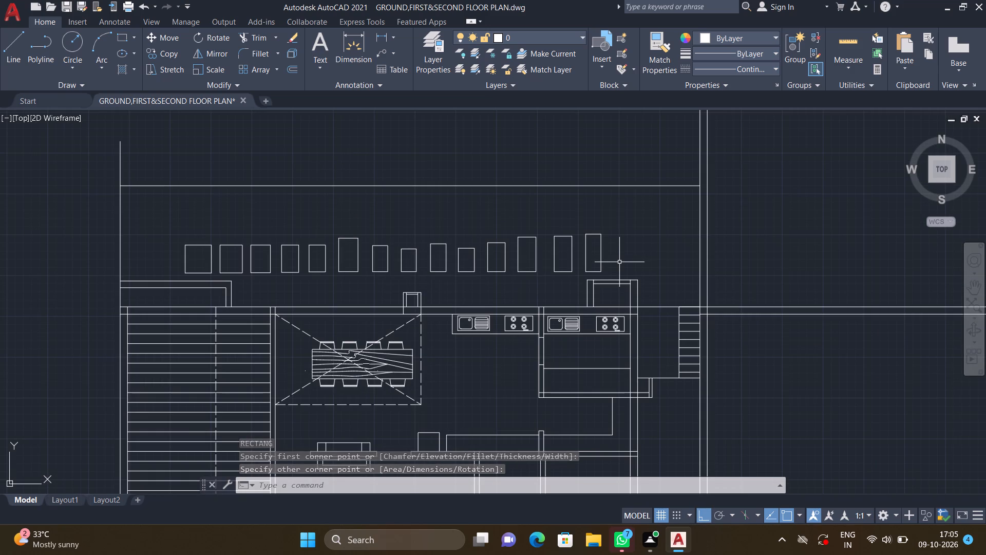
{"action": "type", "text": "REC"}
{"action": "key", "text": "Return"}
{"action": "scroll", "coordinate": [604, 273], "scroll_direction": "up", "scroll_amount": 2}
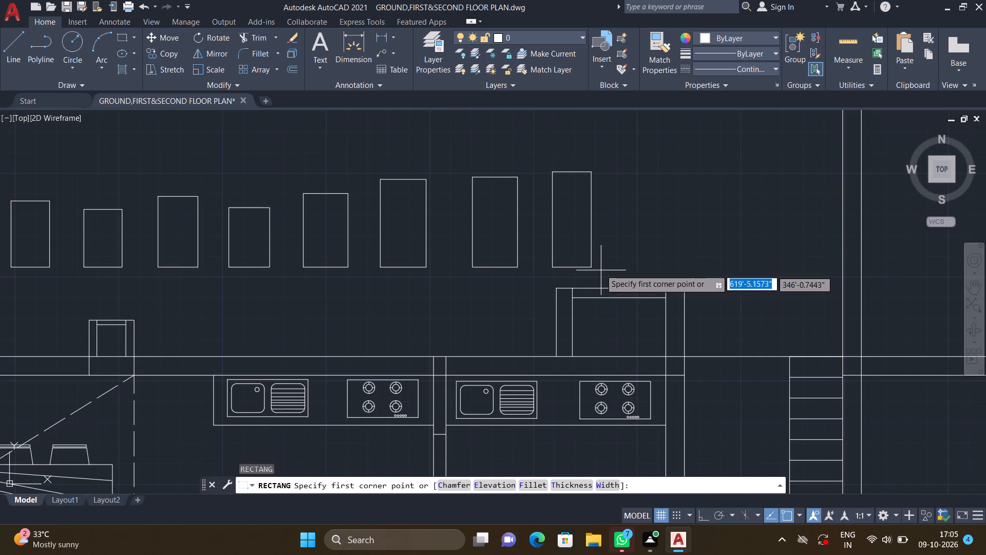
{"action": "left_click", "coordinate": [616, 268]}
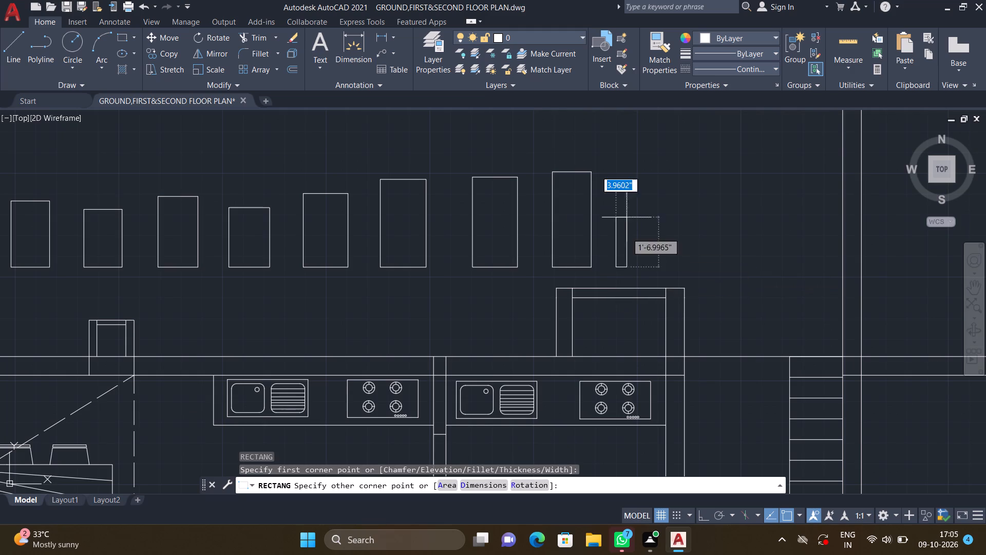
{"action": "scroll", "coordinate": [665, 177], "scroll_direction": "up", "scroll_amount": 1}
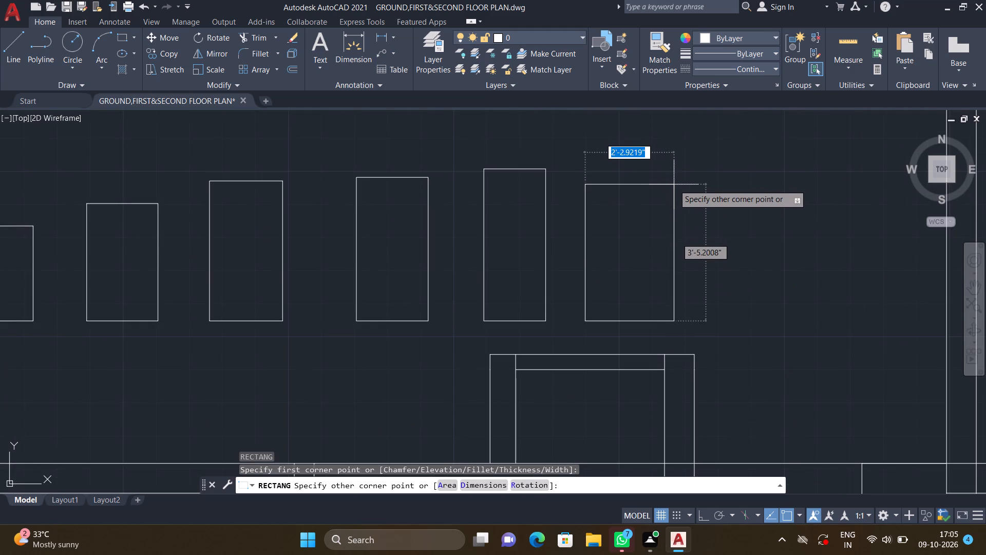
{"action": "left_click", "coordinate": [663, 186]}
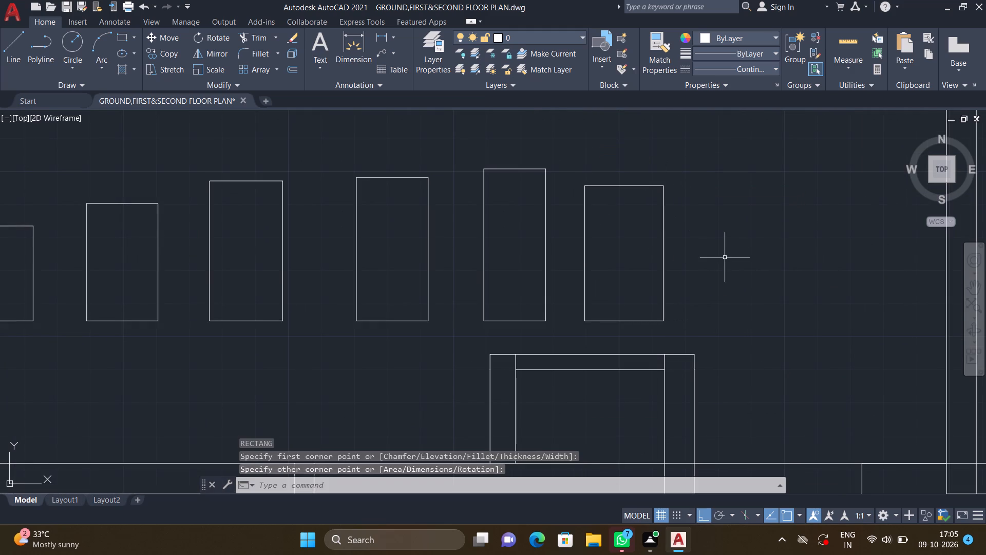
Draw a sixteenth rectangle about 1'-9" wide and 2'-10" high, bottom-aligned with the fifteenth and about 10" to its right.
{"action": "key", "text": "r"}
{"action": "key", "text": "e"}
{"action": "key", "text": "c"}
{"action": "key", "text": "Return"}
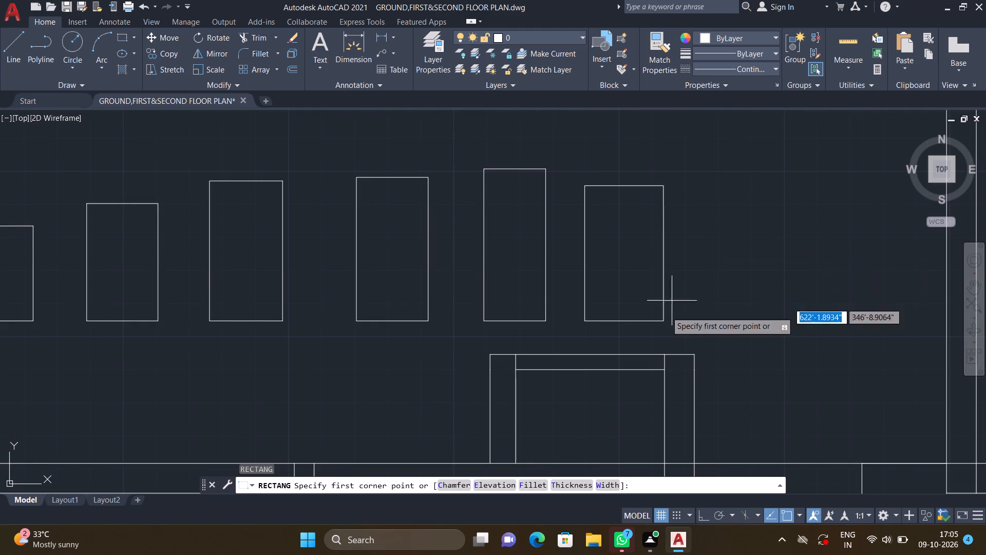
{"action": "scroll", "coordinate": [640, 336], "scroll_direction": "up", "scroll_amount": 1}
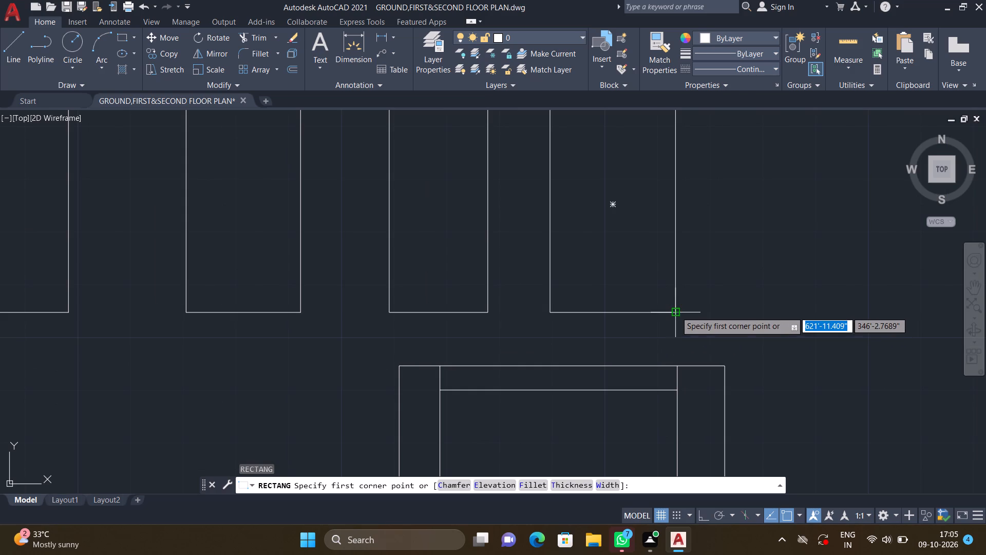
{"action": "left_click", "coordinate": [726, 312]}
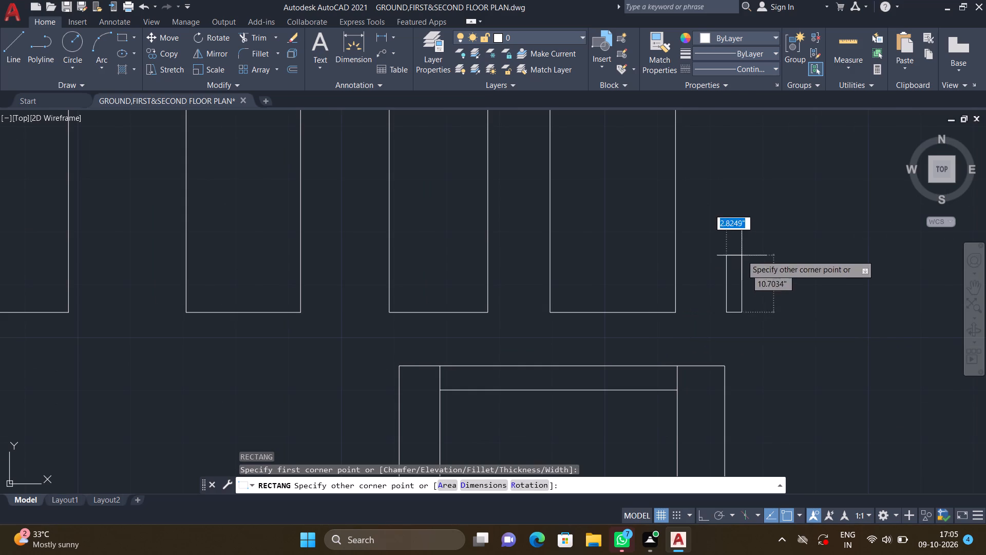
{"action": "scroll", "coordinate": [745, 250], "scroll_direction": "down", "scroll_amount": 2}
{"action": "middle_click_drag", "start_coordinate": [753, 220], "coordinate": [562, 247]}
{"action": "scroll", "coordinate": [584, 233], "scroll_direction": "up", "scroll_amount": 1}
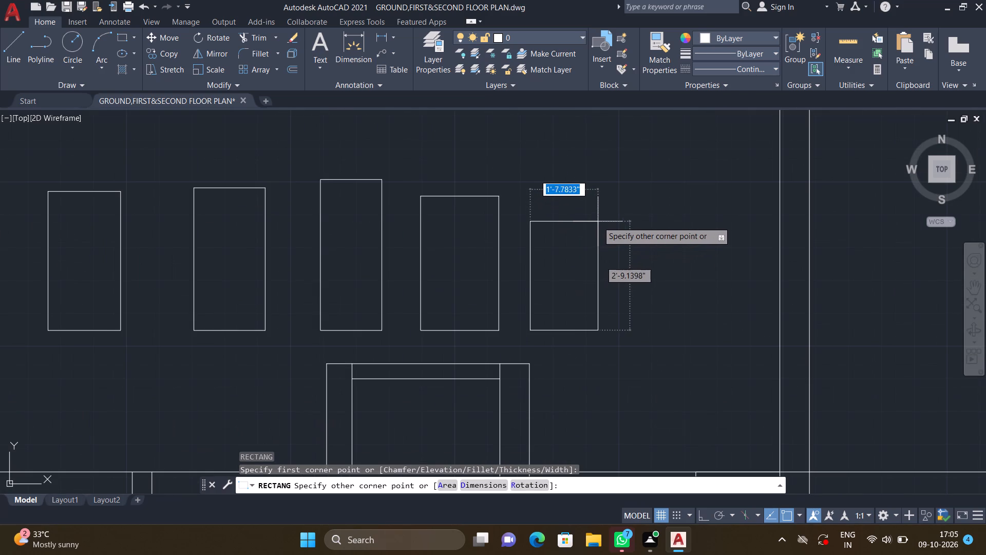
{"action": "left_click", "coordinate": [598, 219]}
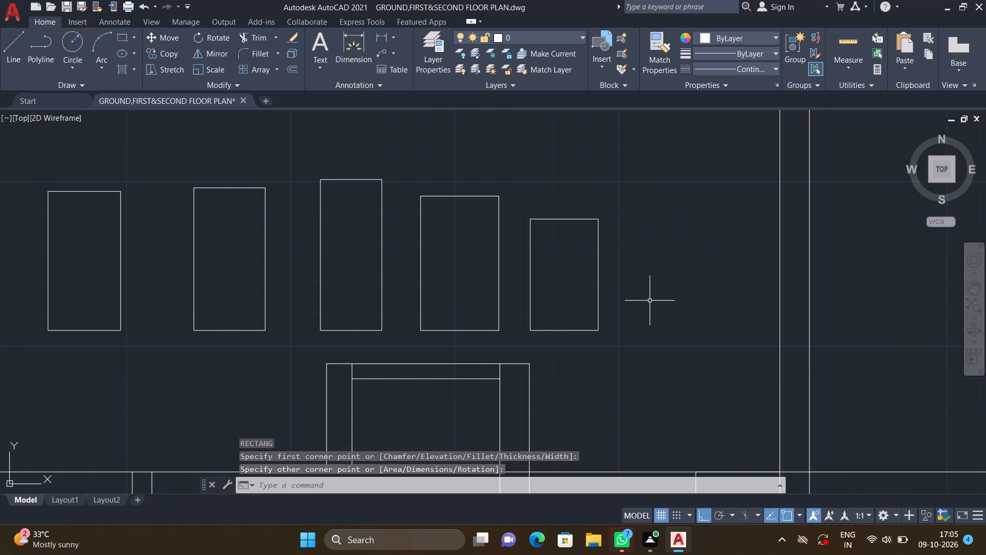
Draw a seventeenth rectangle about 1'-6" wide and 2'-5" high, bottom-aligned with the sixteenth and about 9" to its right.
{"action": "key", "text": "r"}
{"action": "type", "text": "EC"}
{"action": "key", "text": "Return"}
{"action": "scroll", "coordinate": [607, 342], "scroll_direction": "up", "scroll_amount": 1}
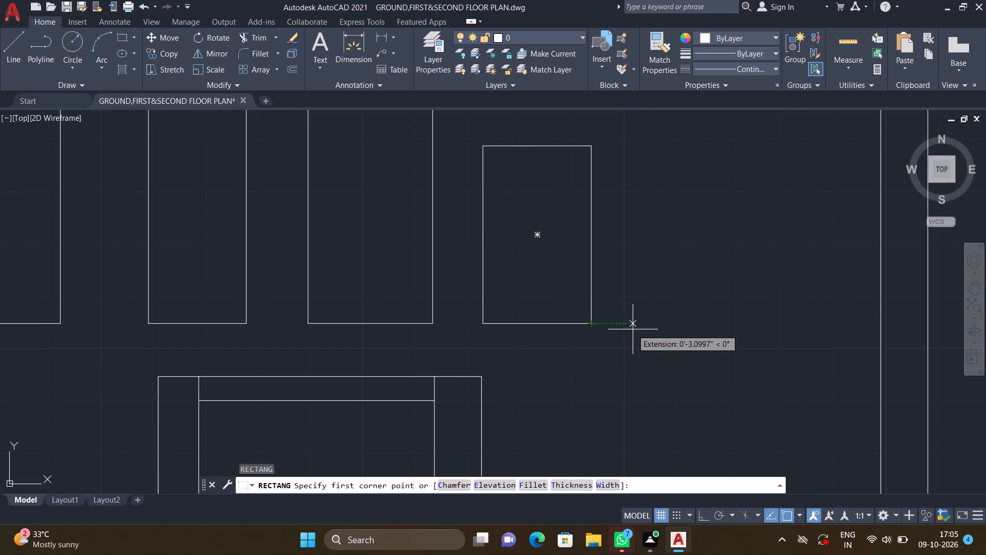
{"action": "left_click", "coordinate": [636, 326]}
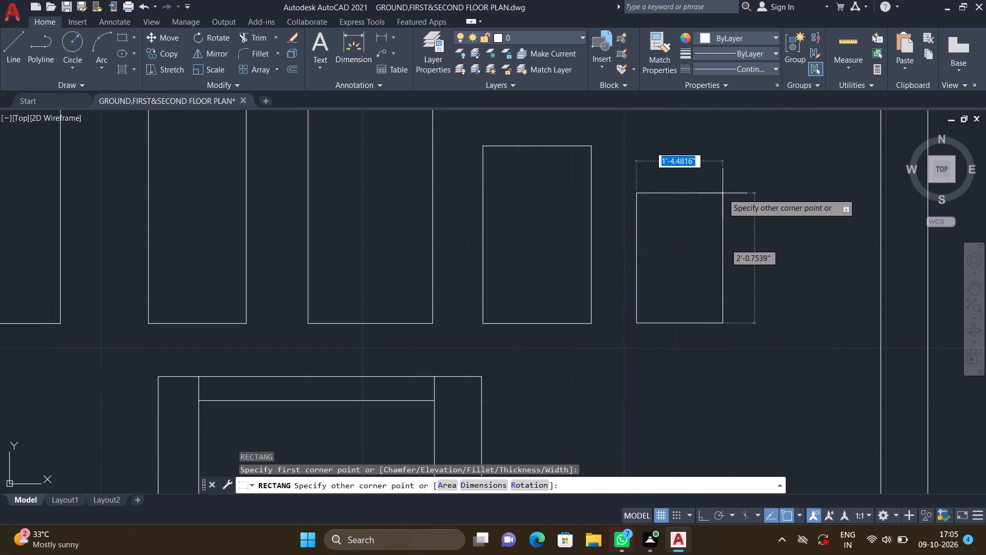
{"action": "left_click", "coordinate": [730, 170]}
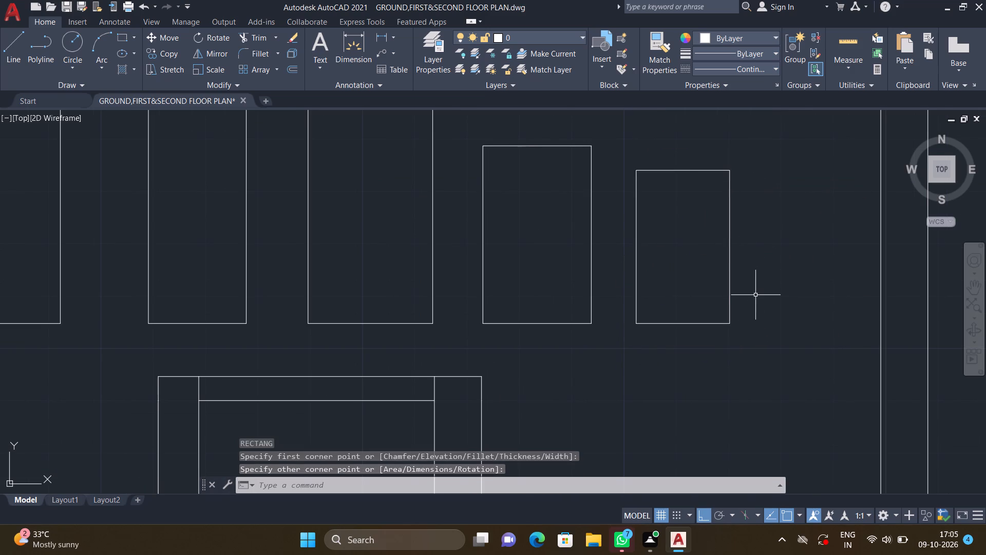
Draw an eighteenth rectangle about 1'-5" wide and 2'-4" high, bottom-aligned with the seventeenth and about 9" to its right.
{"action": "key", "text": "space"}
{"action": "middle_click_drag", "start_coordinate": [734, 336], "coordinate": [729, 335]}
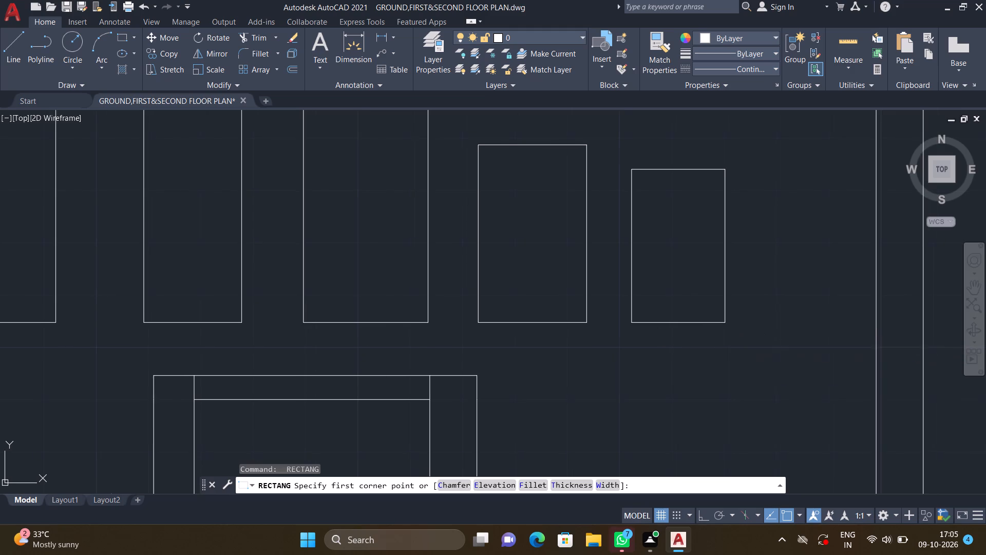
{"action": "middle_click_drag", "start_coordinate": [729, 335], "coordinate": [554, 333]}
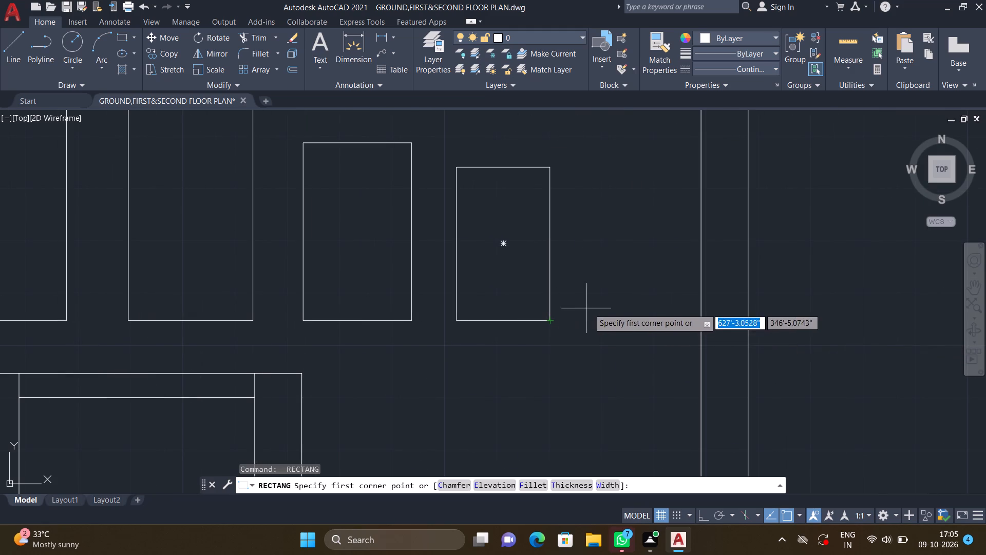
{"action": "left_click", "coordinate": [596, 320]}
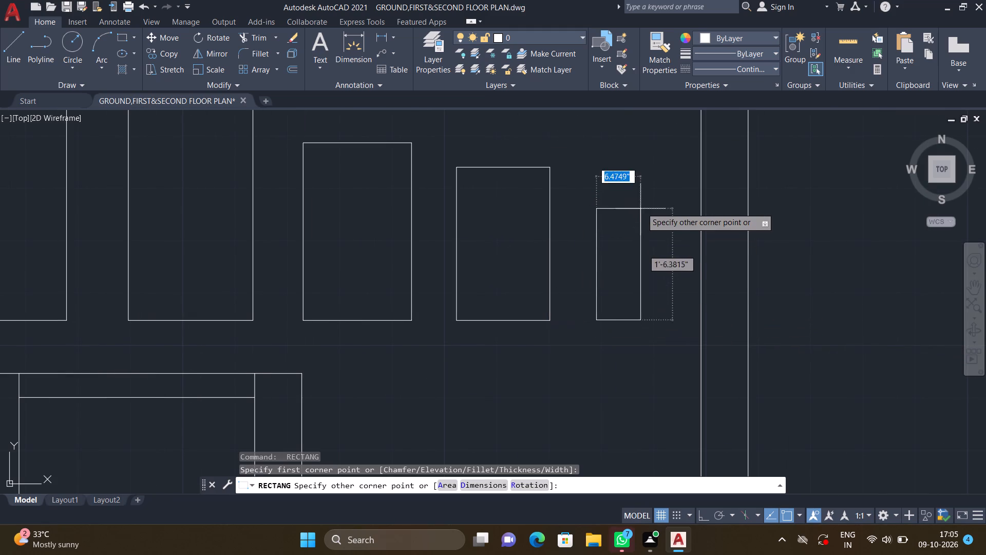
{"action": "left_click", "coordinate": [686, 174]}
{"action": "scroll", "coordinate": [567, 292], "scroll_direction": "down", "scroll_amount": 2}
{"action": "scroll", "coordinate": [527, 321], "scroll_direction": "down", "scroll_amount": 2}
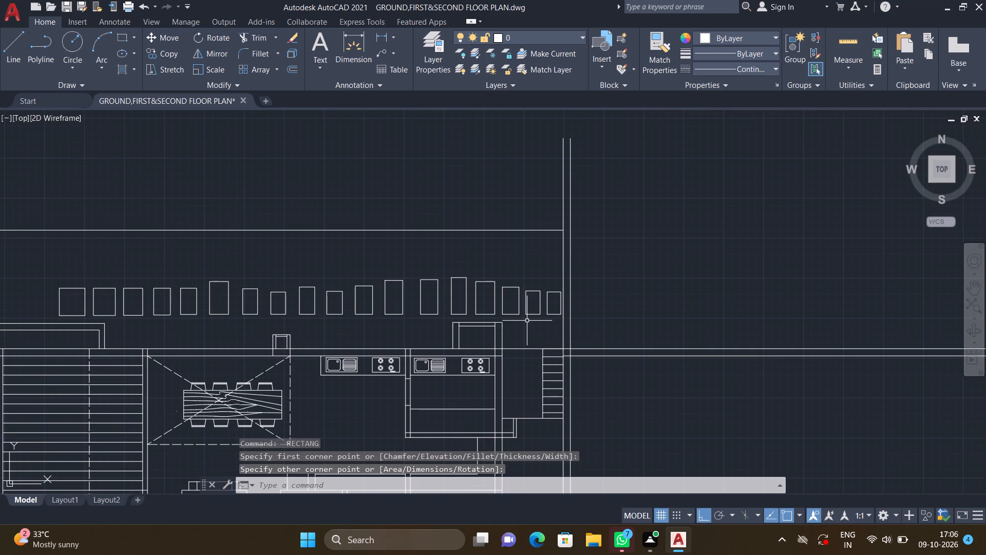
{"action": "middle_click_drag", "start_coordinate": [458, 328], "coordinate": [560, 315]}
{"action": "scroll", "coordinate": [567, 316], "scroll_direction": "down", "scroll_amount": 1}
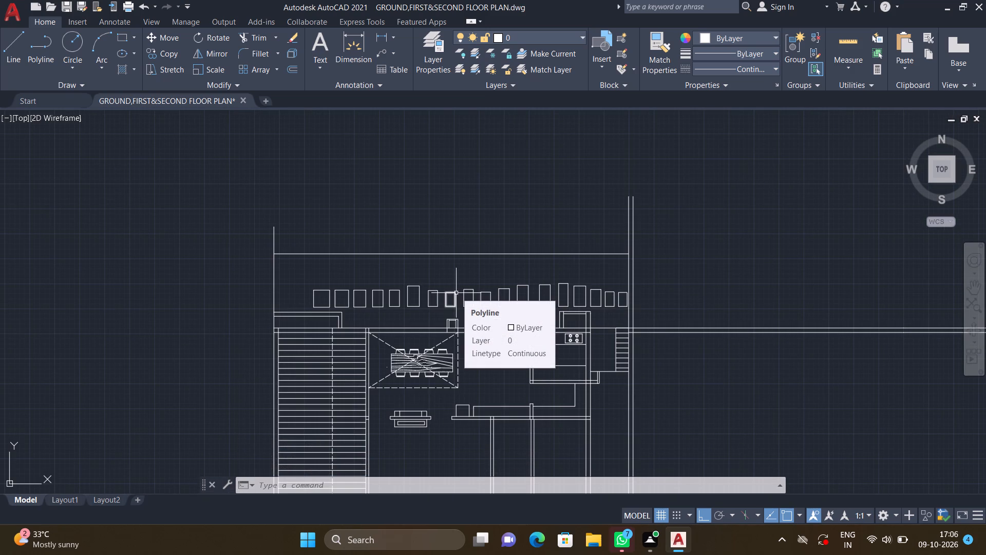
Offset the long horizontal line above the row of rectangles 9" upward.
{"action": "key", "text": "o"}
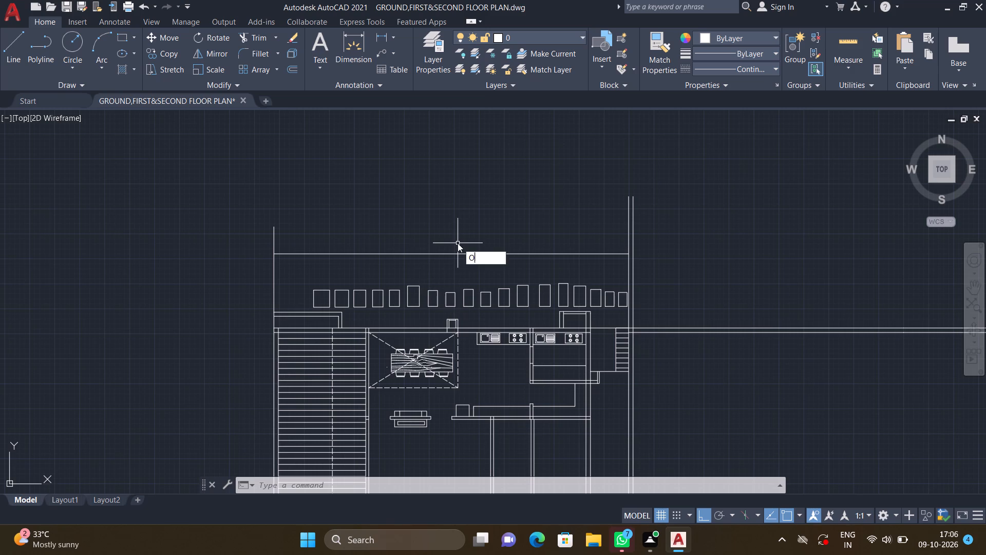
{"action": "key", "text": "Return"}
{"action": "type", "text": "9\""}
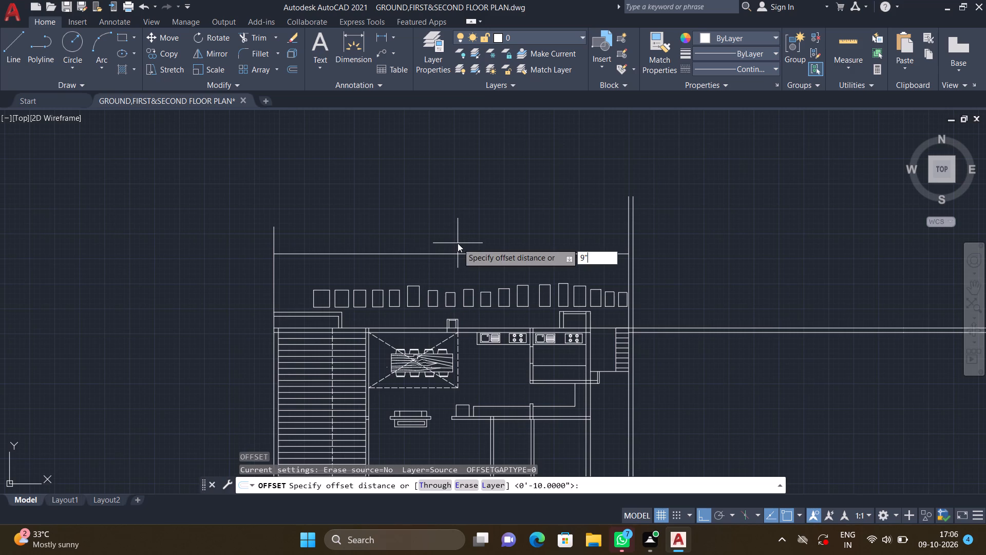
{"action": "key", "text": "Return"}
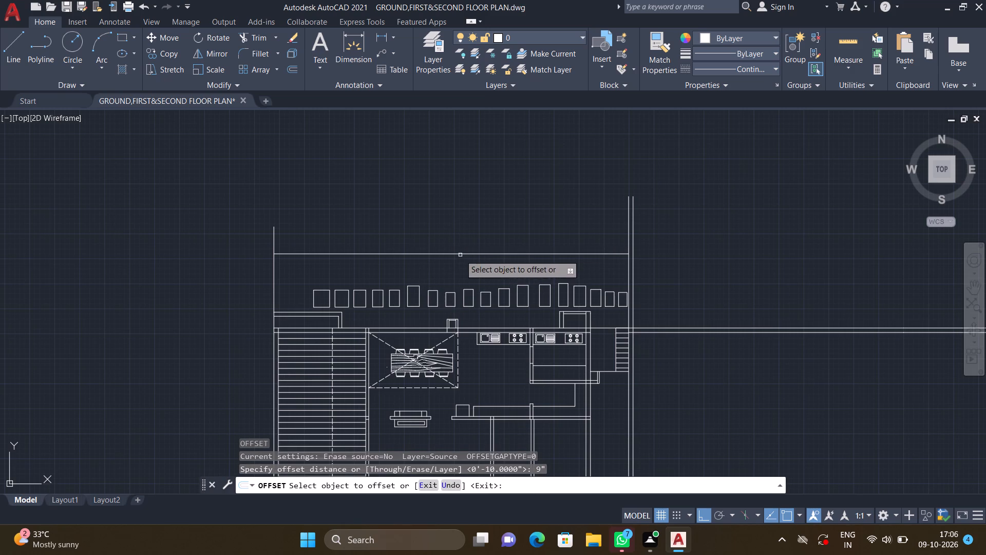
{"action": "double_click", "coordinate": [460, 254]}
{"action": "left_click", "coordinate": [462, 227]}
{"action": "key", "text": "Return"}
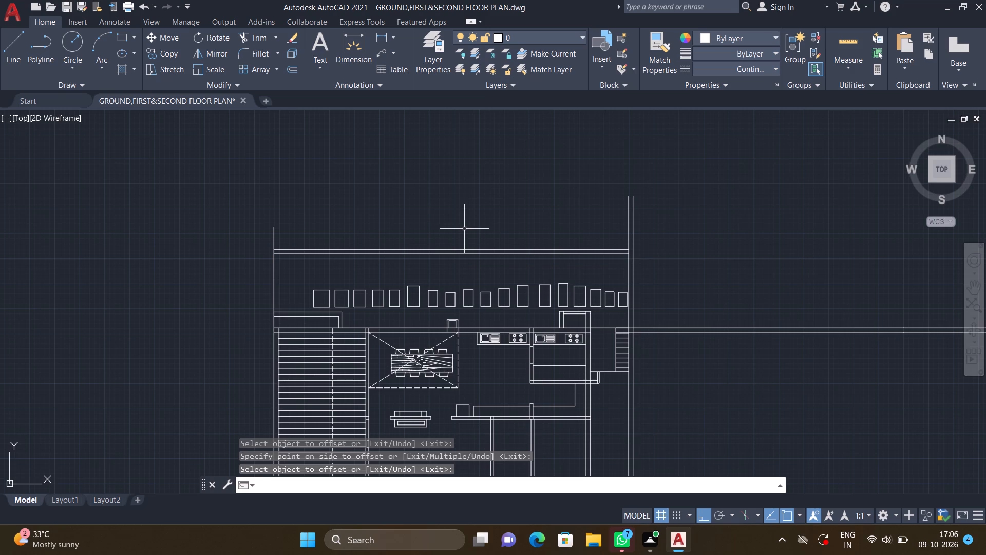
Draw a horizontal line about 59'-11" long from the top of the outer right wall line to directly above the left boundary line.
{"action": "middle_click_drag", "start_coordinate": [498, 219], "coordinate": [595, 232]}
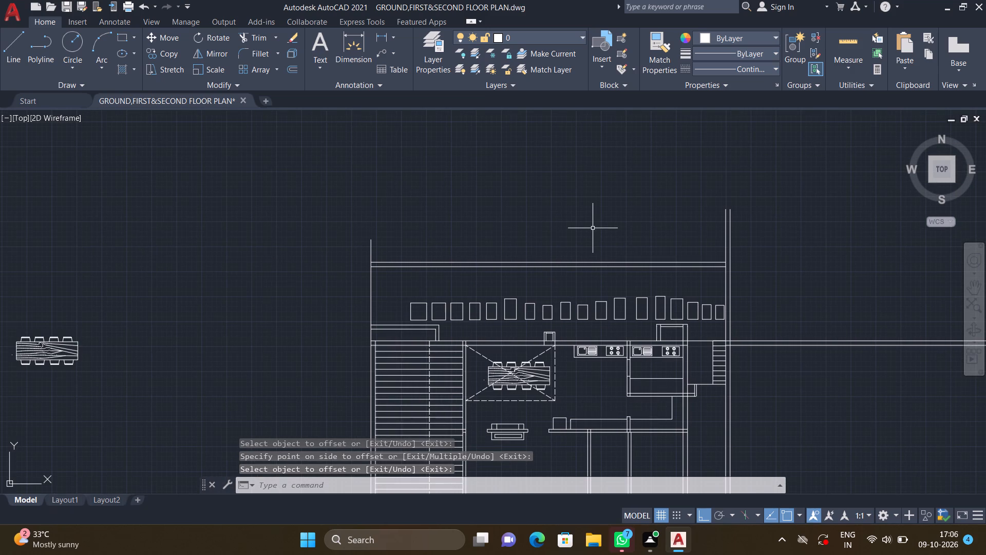
{"action": "key", "text": "l"}
{"action": "key", "text": "Return"}
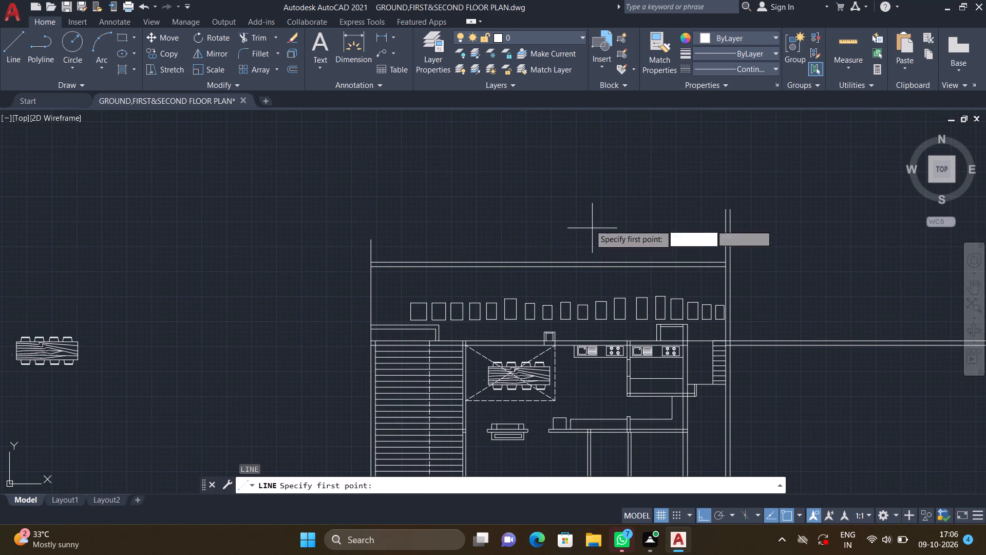
{"action": "scroll", "coordinate": [749, 228], "scroll_direction": "up", "scroll_amount": 1}
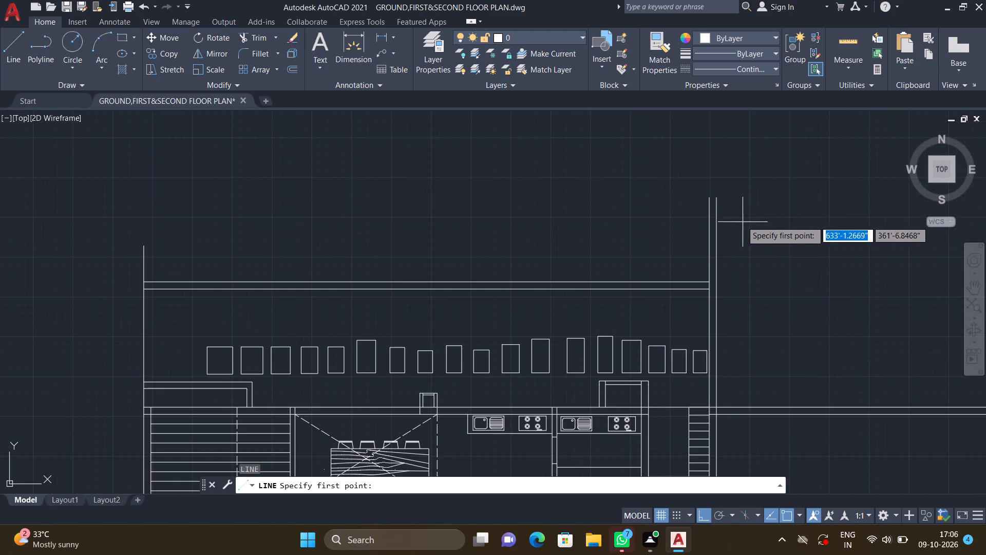
{"action": "left_click", "coordinate": [717, 197]}
{"action": "scroll", "coordinate": [625, 207], "scroll_direction": "down", "scroll_amount": 1}
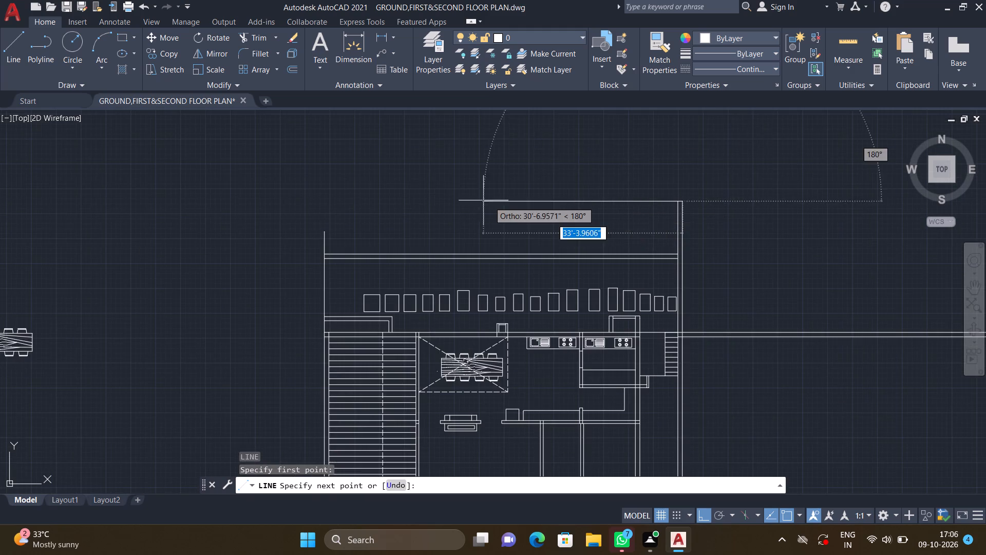
{"action": "middle_click_drag", "start_coordinate": [484, 200], "coordinate": [577, 206]}
{"action": "scroll", "coordinate": [577, 206], "scroll_direction": "down", "scroll_amount": 1}
{"action": "scroll", "coordinate": [480, 209], "scroll_direction": "up", "scroll_amount": 4}
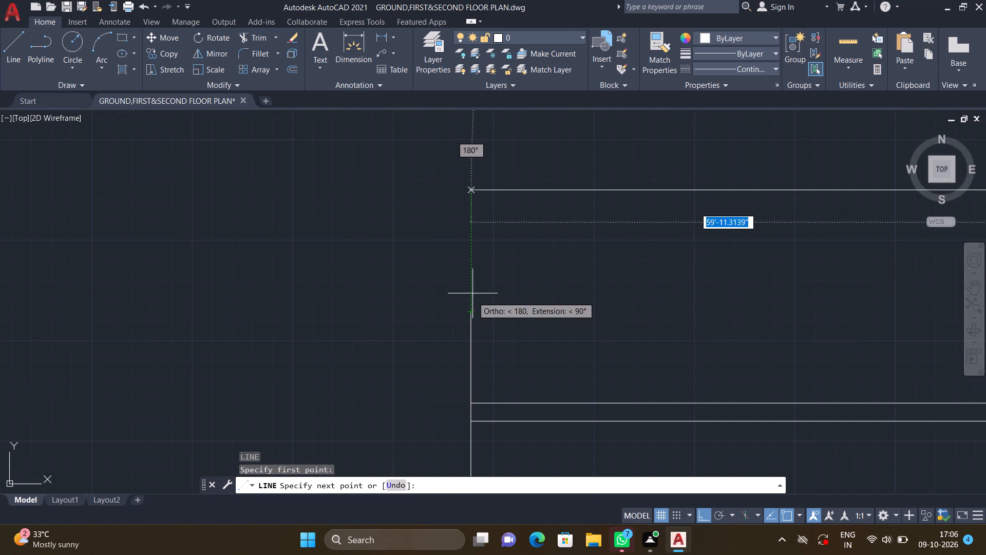
{"action": "left_click", "coordinate": [471, 190]}
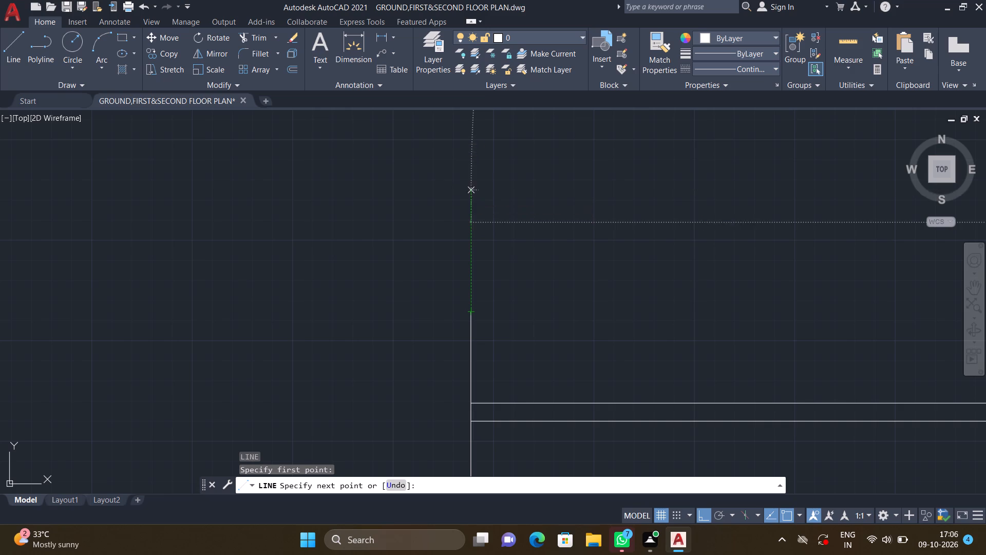
{"action": "key", "text": "Return"}
Extend the left boundary line up to the new top horizontal line.
{"action": "type", "text": "EX"}
{"action": "key", "text": "Return"}
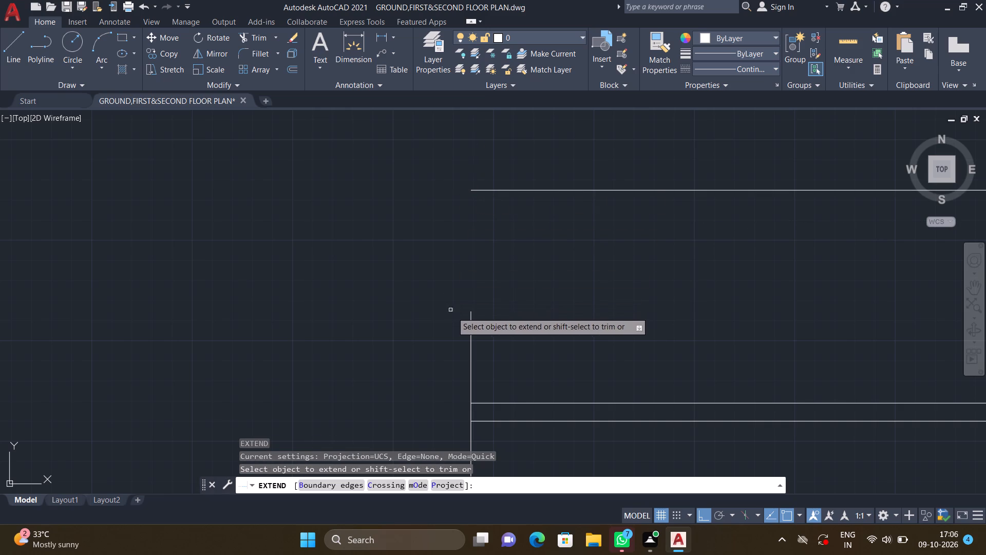
{"action": "left_click", "coordinate": [470, 321]}
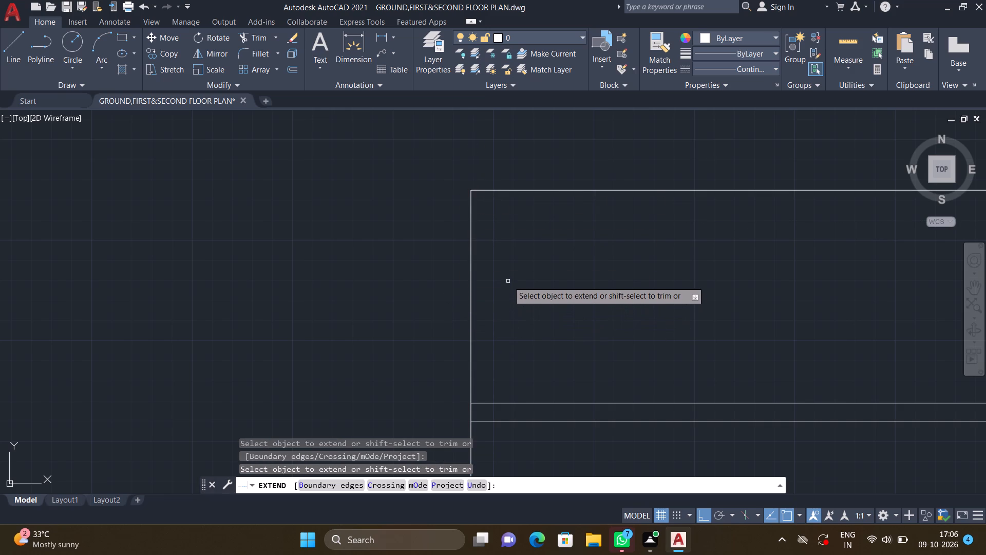
{"action": "key", "text": "Return"}
Offset the top horizontal boundary line 9" upward.
{"action": "scroll", "coordinate": [513, 280], "scroll_direction": "down", "scroll_amount": 4}
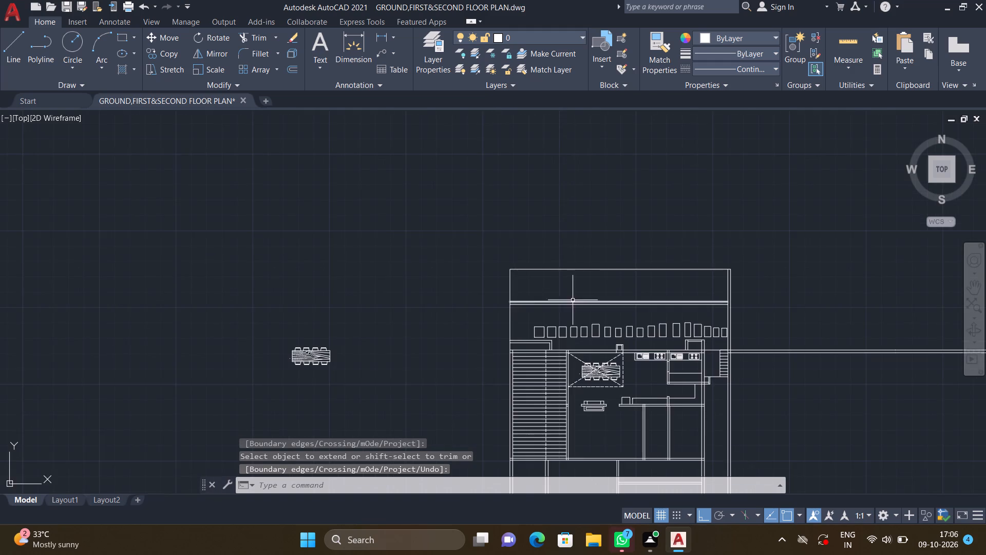
{"action": "middle_click_drag", "start_coordinate": [558, 292], "coordinate": [492, 279]}
{"action": "scroll", "coordinate": [538, 287], "scroll_direction": "down", "scroll_amount": 1}
{"action": "scroll", "coordinate": [559, 260], "scroll_direction": "up", "scroll_amount": 3}
{"action": "middle_click_drag", "start_coordinate": [628, 317], "coordinate": [588, 292]}
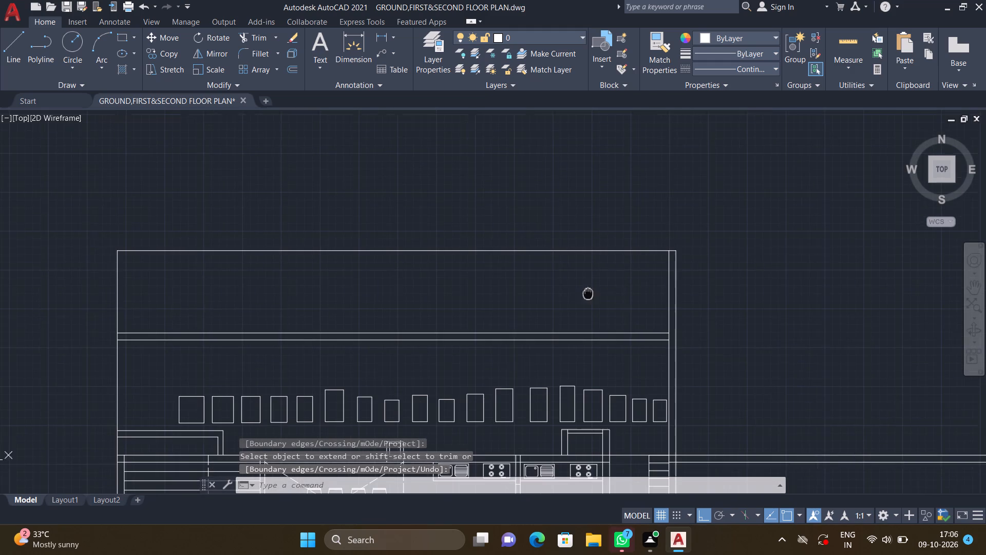
{"action": "key", "text": "o"}
{"action": "key", "text": "Return"}
{"action": "type", "text": "9\""}
{"action": "key", "text": "Return"}
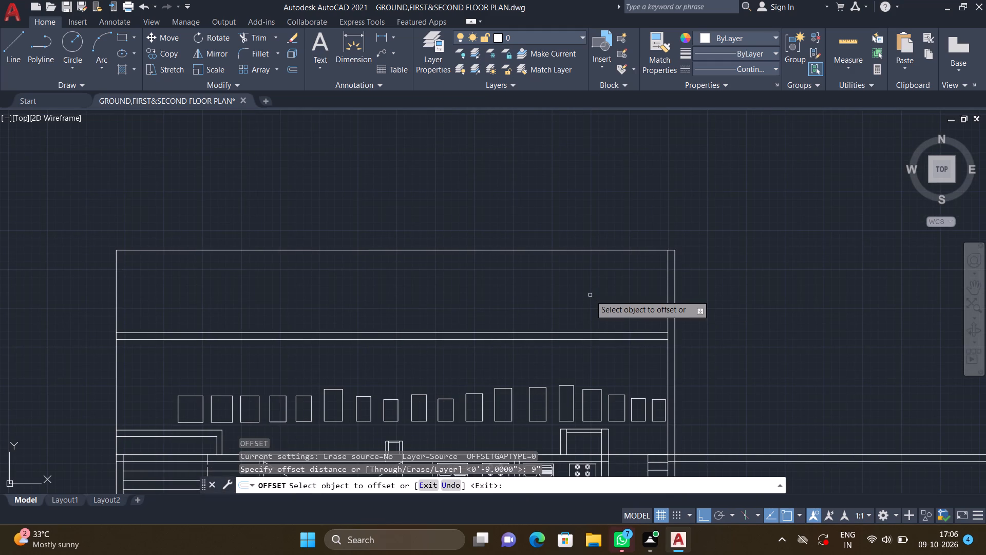
{"action": "left_click", "coordinate": [651, 250]}
{"action": "left_click", "coordinate": [638, 221]}
{"action": "key", "text": "Return"}
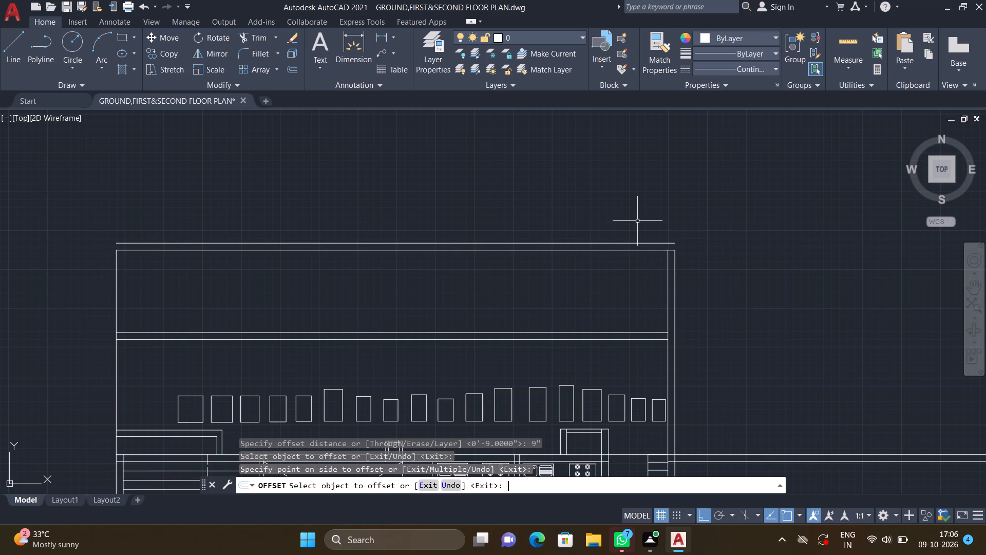
Extend the left boundary line and both vertical lines of the right wall up to the uppermost horizontal line.
{"action": "scroll", "coordinate": [603, 268], "scroll_direction": "down", "scroll_amount": 1}
{"action": "scroll", "coordinate": [660, 261], "scroll_direction": "up", "scroll_amount": 2}
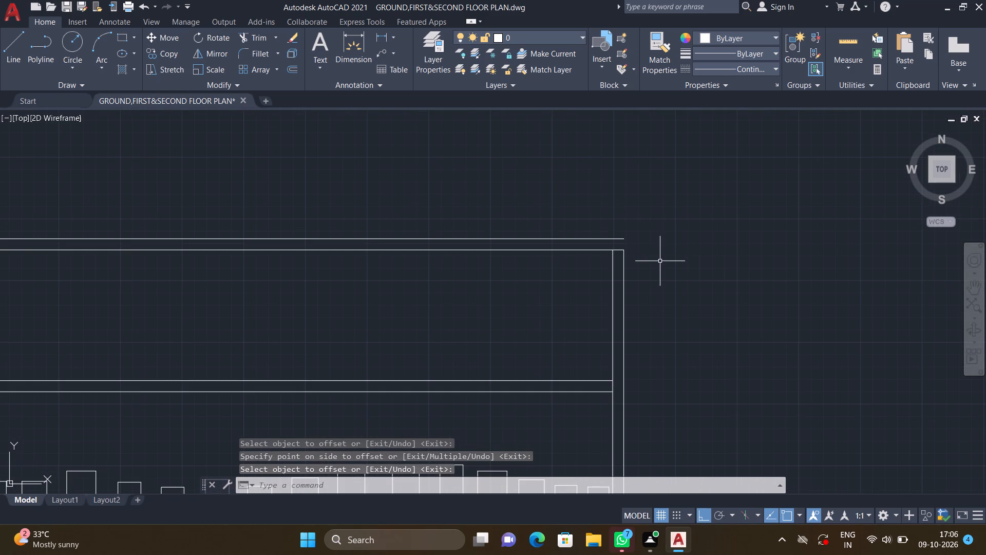
{"action": "type", "text": "EX"}
{"action": "key", "text": "Return"}
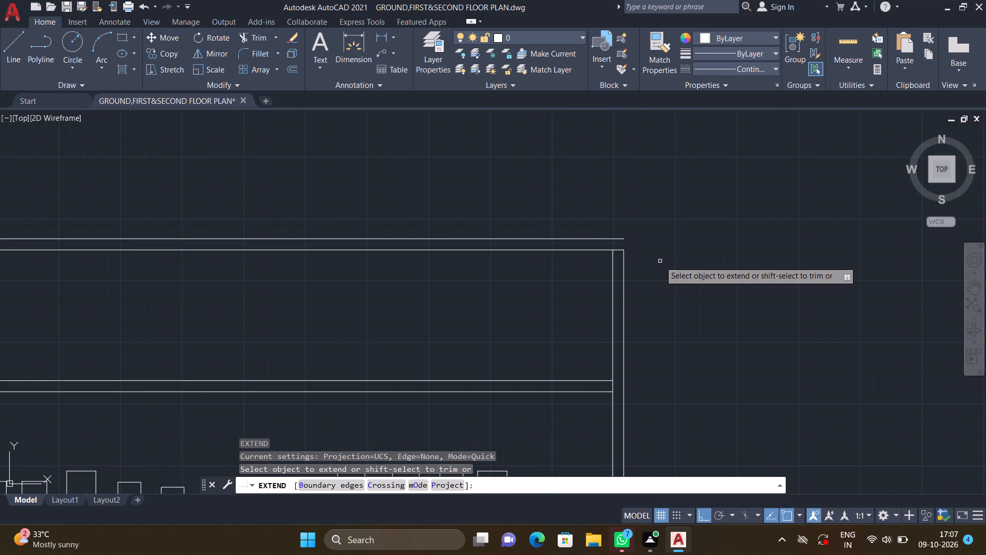
{"action": "left_click", "coordinate": [622, 260]}
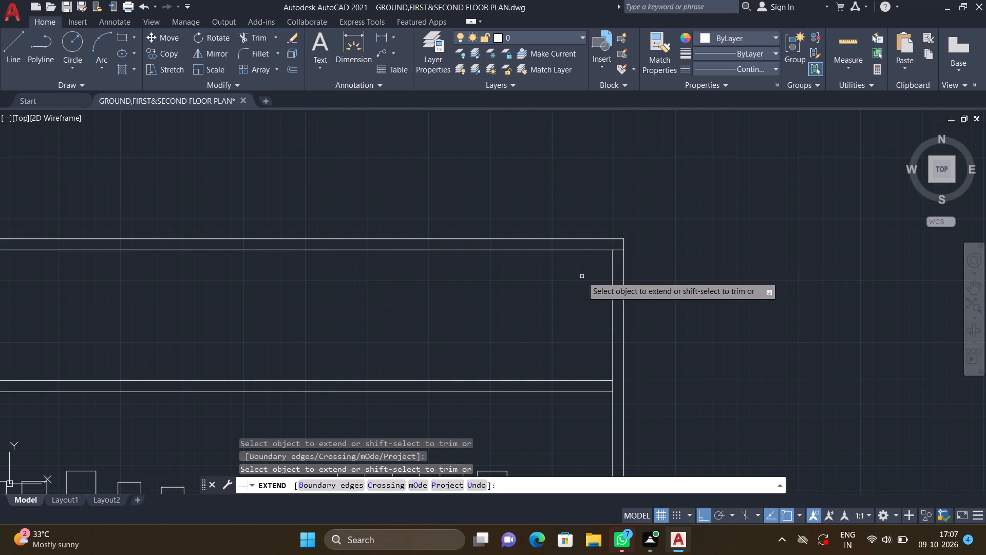
{"action": "scroll", "coordinate": [561, 276], "scroll_direction": "down", "scroll_amount": 2}
{"action": "middle_click_drag", "start_coordinate": [445, 269], "coordinate": [515, 252]}
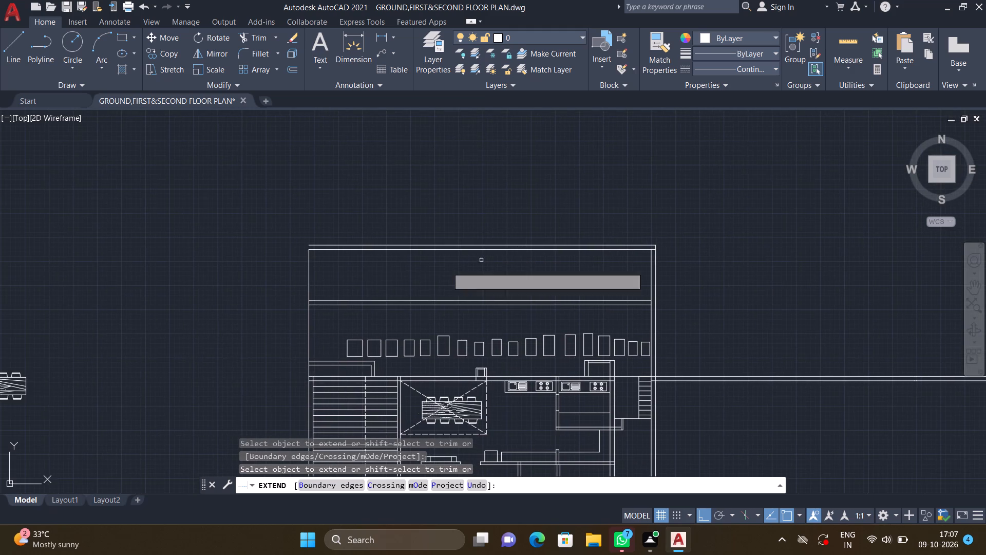
{"action": "scroll", "coordinate": [305, 251], "scroll_direction": "up", "scroll_amount": 2}
{"action": "left_click", "coordinate": [313, 252]}
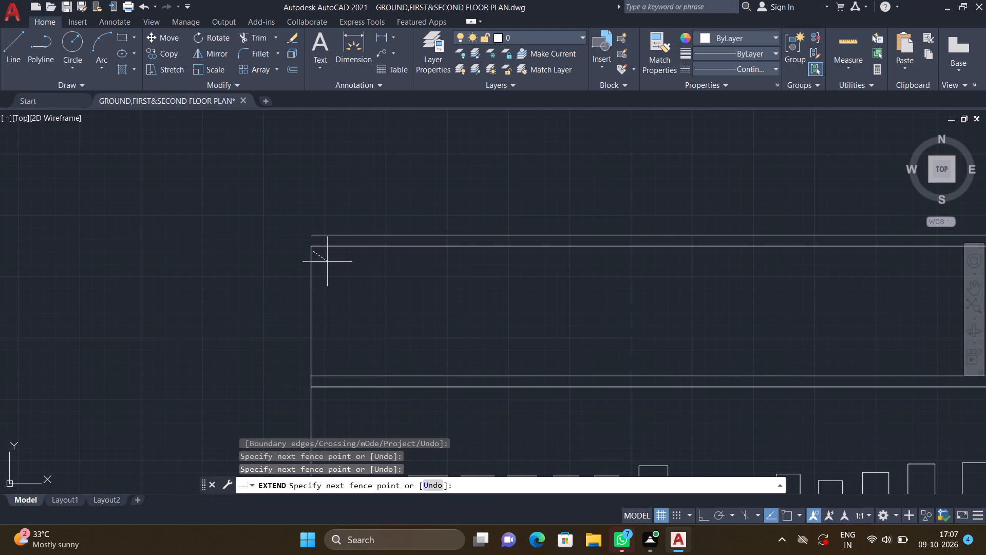
{"action": "left_click", "coordinate": [309, 240]}
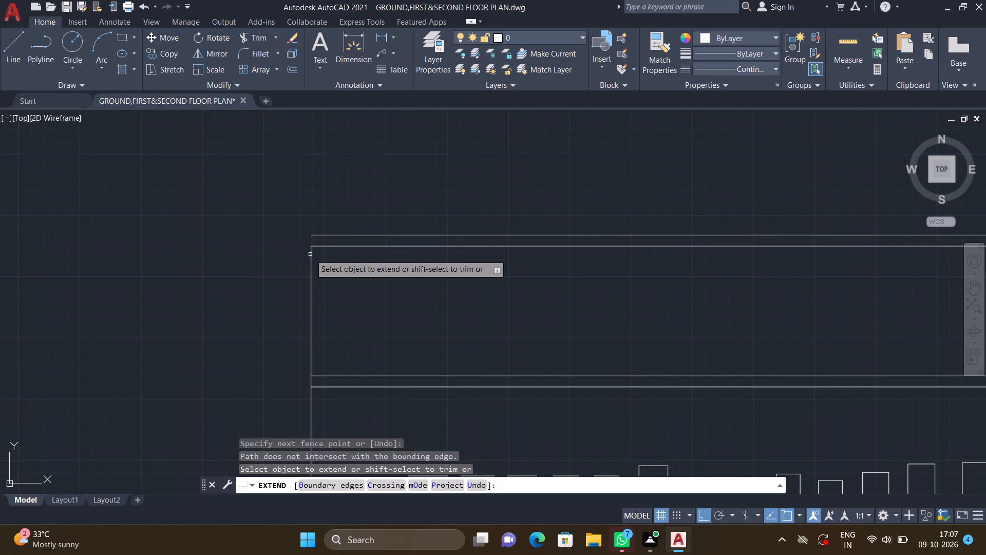
{"action": "left_click", "coordinate": [310, 253]}
{"action": "scroll", "coordinate": [414, 276], "scroll_direction": "down", "scroll_amount": 2}
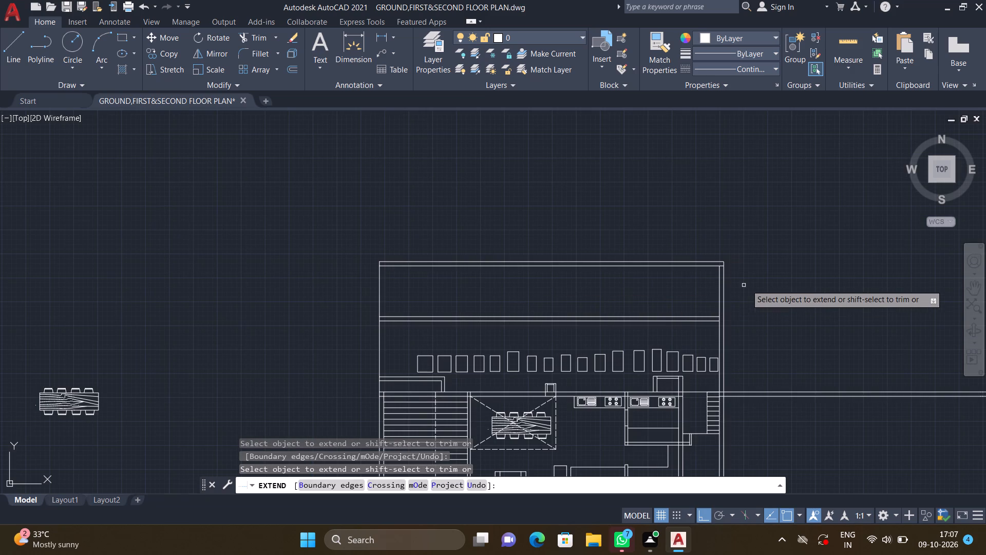
{"action": "scroll", "coordinate": [744, 284], "scroll_direction": "up", "scroll_amount": 2}
{"action": "left_click", "coordinate": [676, 255]}
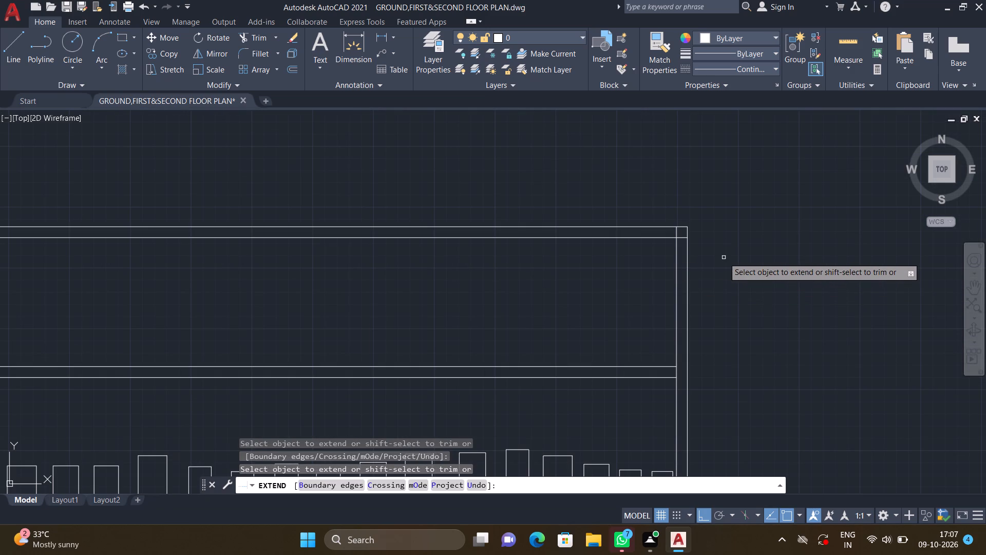
{"action": "key", "text": "Return"}
{"action": "scroll", "coordinate": [706, 266], "scroll_direction": "down", "scroll_amount": 2}
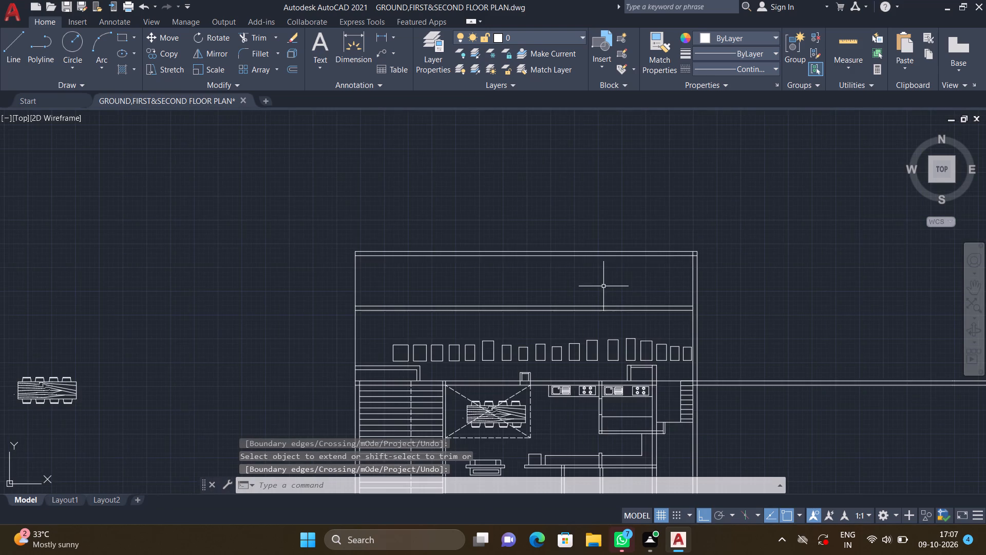
Draw a horizontal line about 11'-11" long leftward from the top-left corner of the enclosed area.
{"action": "scroll", "coordinate": [589, 285], "scroll_direction": "down", "scroll_amount": 2}
{"action": "middle_click_drag", "start_coordinate": [499, 314], "coordinate": [506, 281]}
{"action": "scroll", "coordinate": [484, 349], "scroll_direction": "up", "scroll_amount": 2}
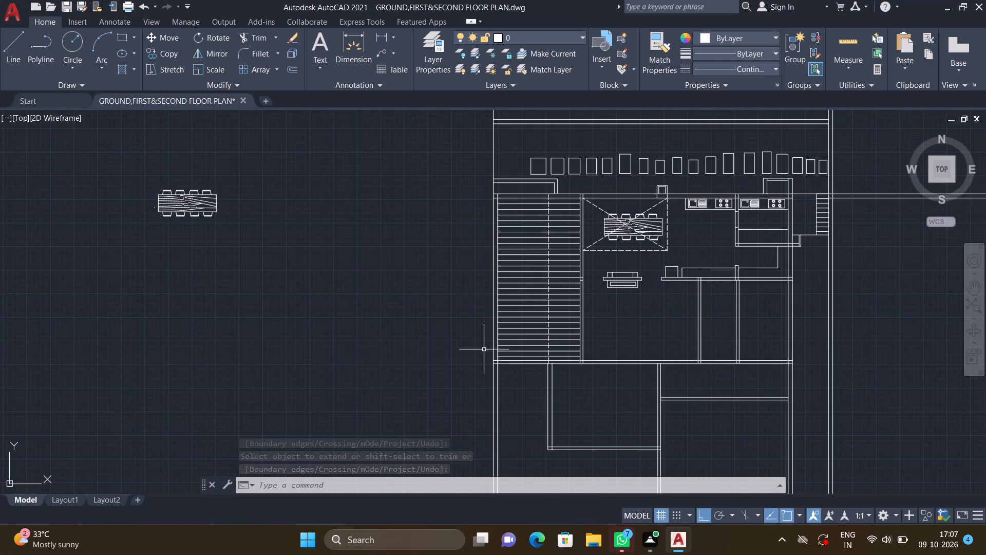
{"action": "middle_click_drag", "start_coordinate": [457, 338], "coordinate": [497, 348]}
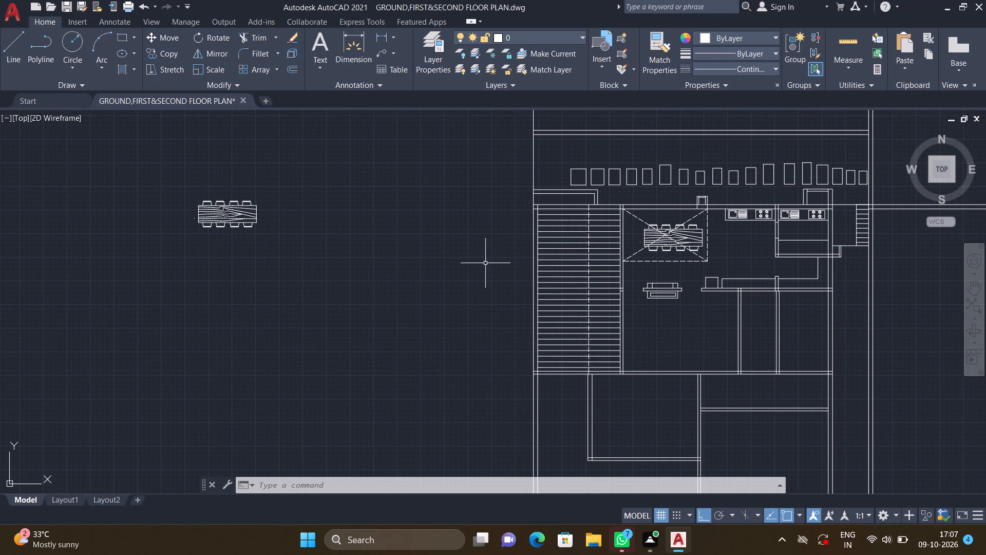
{"action": "middle_click_drag", "start_coordinate": [484, 266], "coordinate": [490, 349]}
{"action": "scroll", "coordinate": [491, 349], "scroll_direction": "down", "scroll_amount": 1}
{"action": "key", "text": "l"}
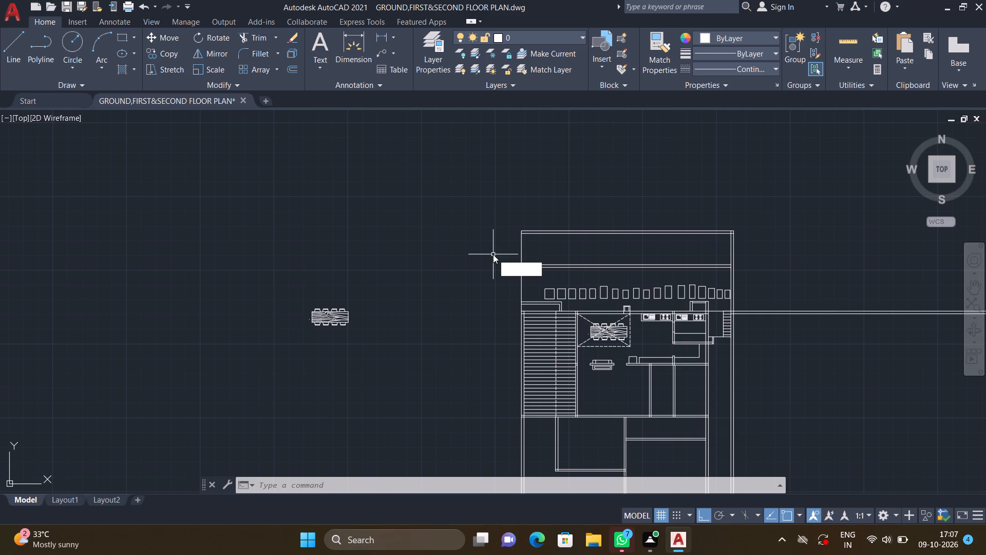
{"action": "key", "text": "Return"}
{"action": "scroll", "coordinate": [501, 231], "scroll_direction": "up", "scroll_amount": 2}
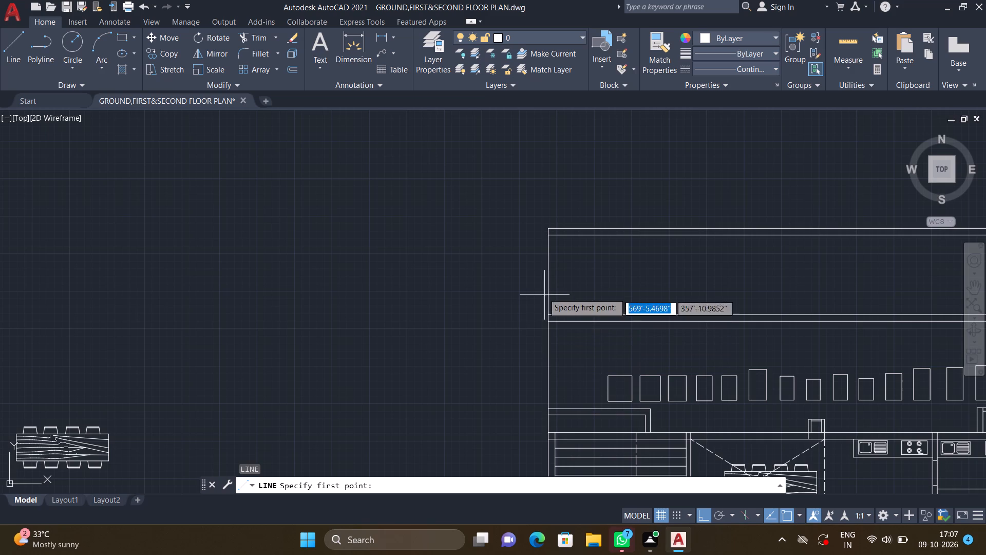
{"action": "scroll", "coordinate": [546, 225], "scroll_direction": "up", "scroll_amount": 2}
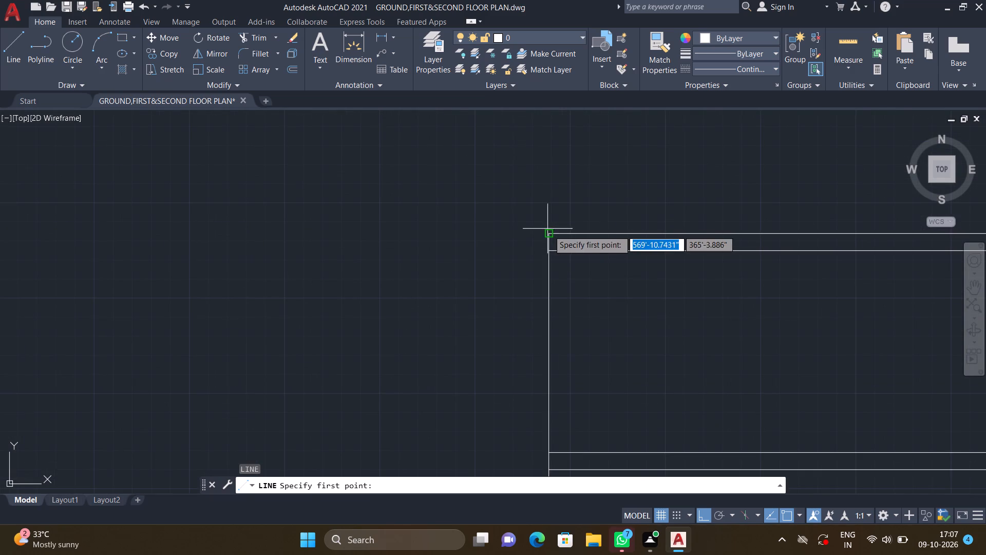
{"action": "left_click", "coordinate": [549, 234]}
{"action": "scroll", "coordinate": [509, 242], "scroll_direction": "down", "scroll_amount": 2}
{"action": "middle_click_drag", "start_coordinate": [450, 244], "coordinate": [465, 230]}
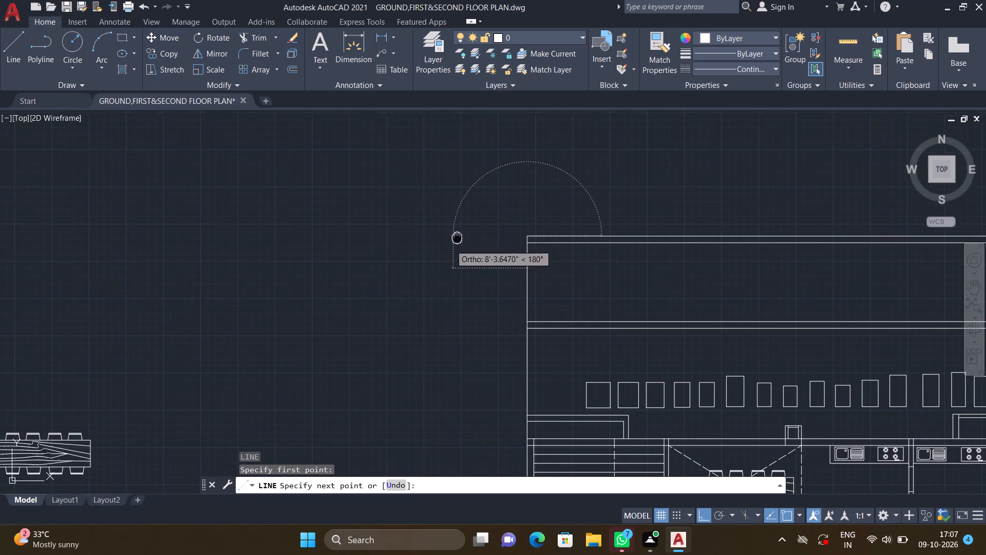
{"action": "middle_click_drag", "start_coordinate": [465, 230], "coordinate": [485, 216]}
{"action": "scroll", "coordinate": [480, 223], "scroll_direction": "down", "scroll_amount": 1}
{"action": "scroll", "coordinate": [461, 226], "scroll_direction": "up", "scroll_amount": 2}
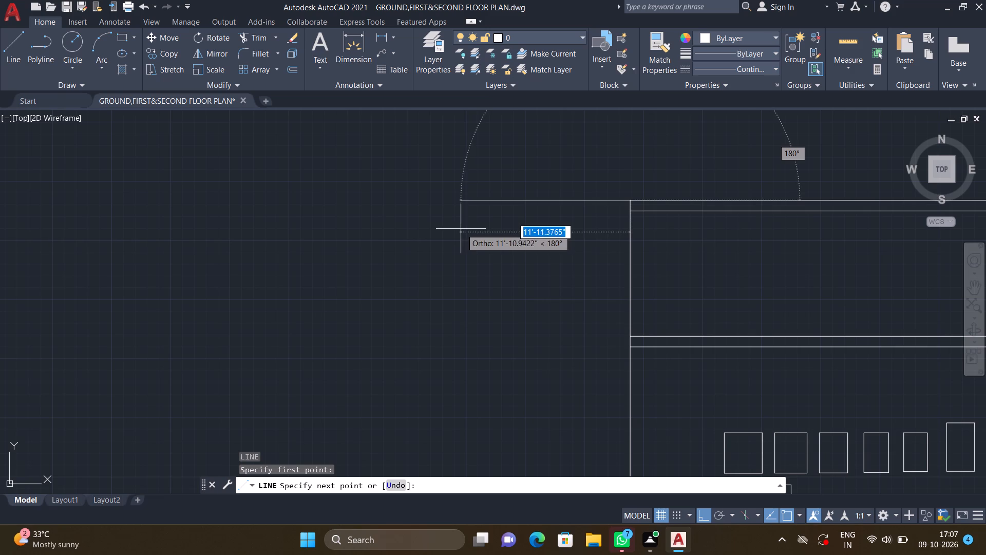
{"action": "left_click", "coordinate": [461, 228]}
Continue the line vertically downward from its left end to about the level of the strip along the plan's lower edge.
{"action": "scroll", "coordinate": [462, 286], "scroll_direction": "down", "scroll_amount": 3}
{"action": "middle_click_drag", "start_coordinate": [454, 306], "coordinate": [449, 209]}
{"action": "scroll", "coordinate": [449, 209], "scroll_direction": "down", "scroll_amount": 3}
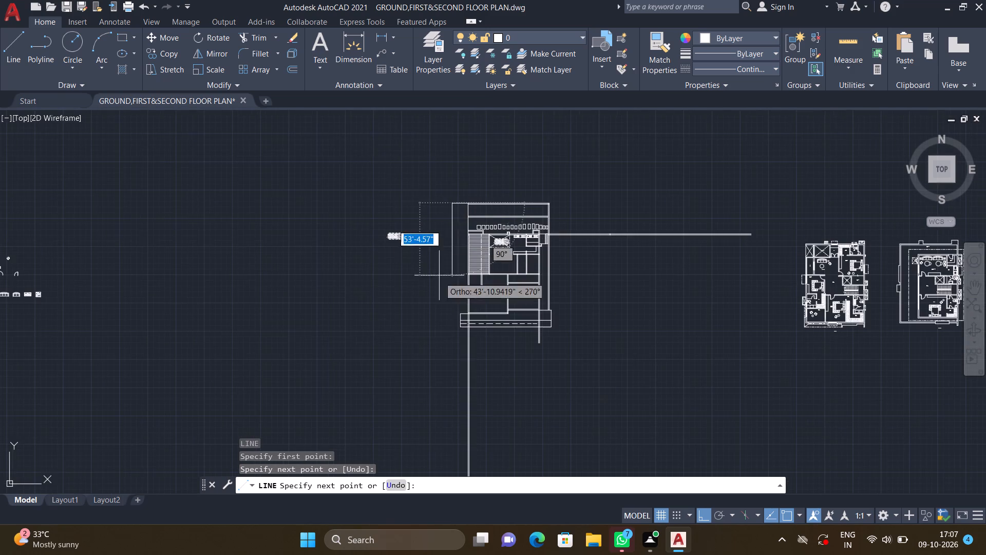
{"action": "middle_click_drag", "start_coordinate": [432, 289], "coordinate": [432, 242]}
{"action": "scroll", "coordinate": [437, 266], "scroll_direction": "up", "scroll_amount": 2}
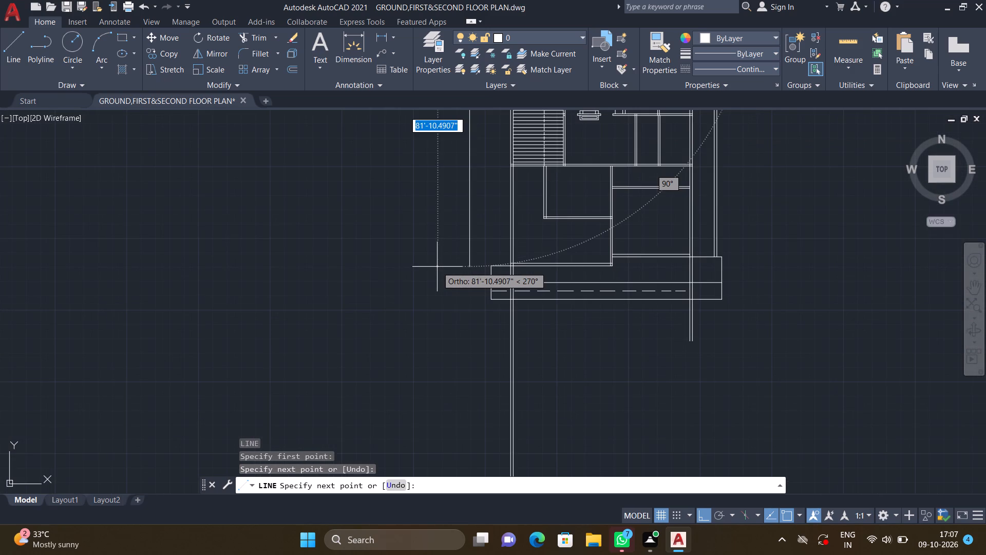
{"action": "scroll", "coordinate": [469, 267], "scroll_direction": "up", "scroll_amount": 1}
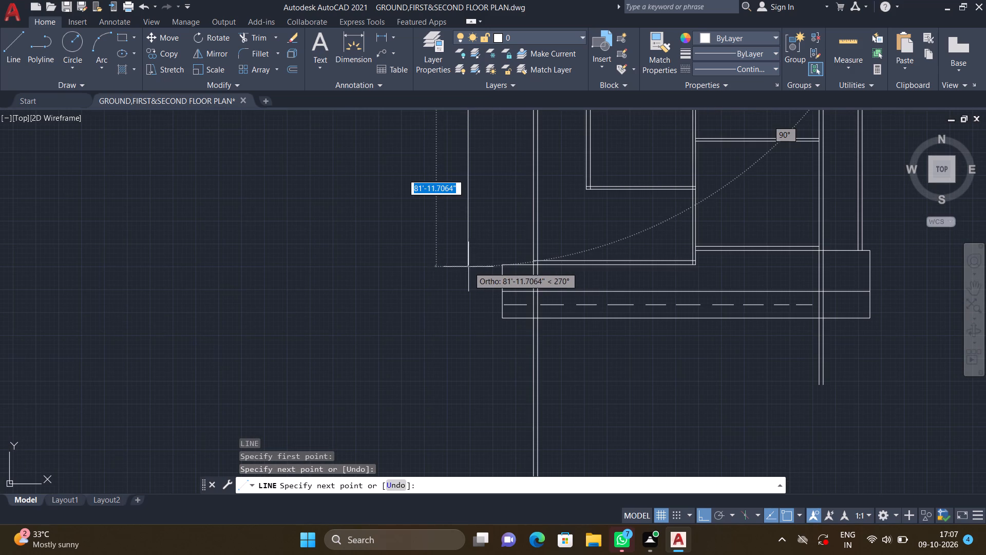
{"action": "scroll", "coordinate": [468, 262], "scroll_direction": "up", "scroll_amount": 2}
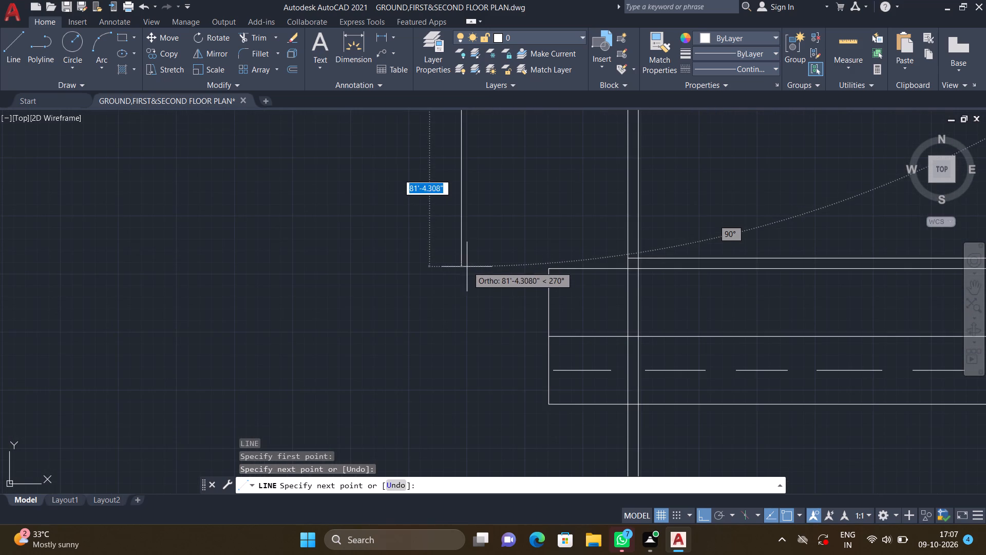
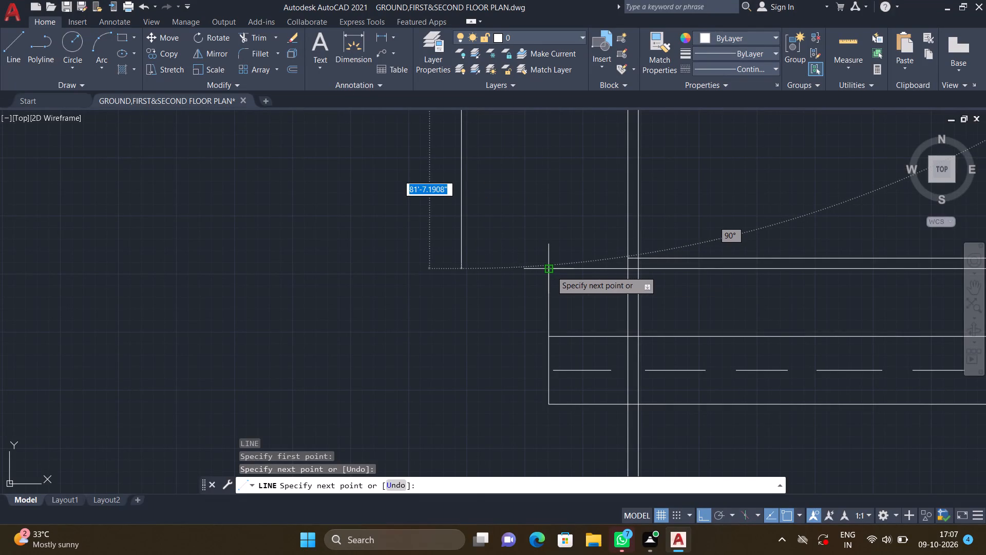
End the Line command without placing another segment and save the floor plan drawing under its existing name.
{"action": "scroll", "coordinate": [547, 261], "scroll_direction": "down", "scroll_amount": 2}
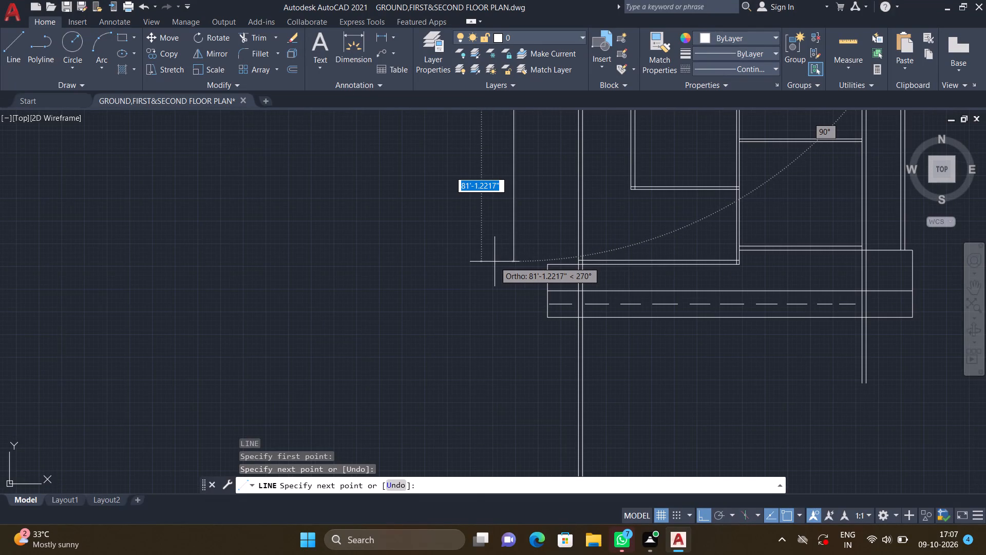
{"action": "key", "text": "Escape"}
{"action": "middle_click_drag", "start_coordinate": [506, 264], "coordinate": [481, 415]}
{"action": "scroll", "coordinate": [486, 411], "scroll_direction": "down", "scroll_amount": 3}
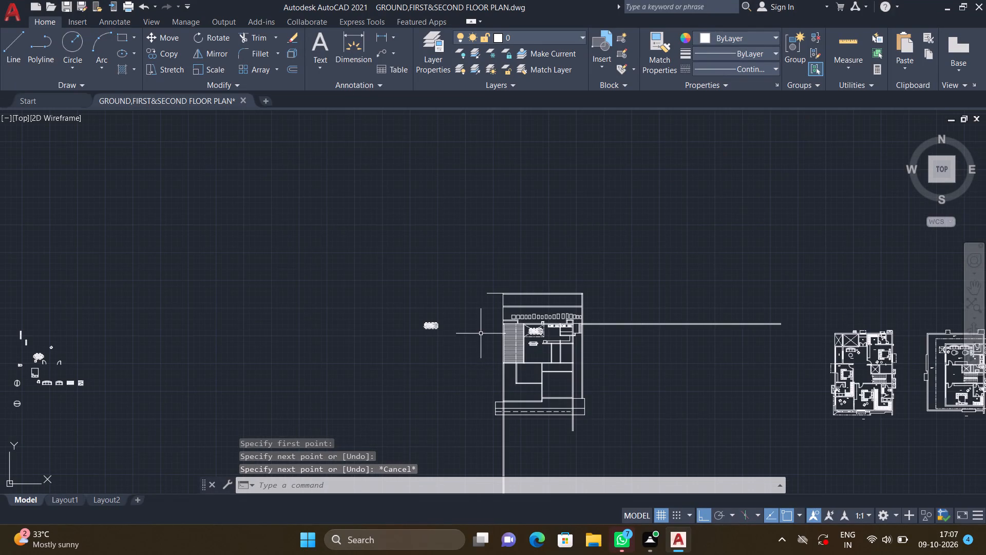
{"action": "scroll", "coordinate": [482, 319], "scroll_direction": "up", "scroll_amount": 1}
{"action": "middle_click_drag", "start_coordinate": [501, 355], "coordinate": [420, 300]}
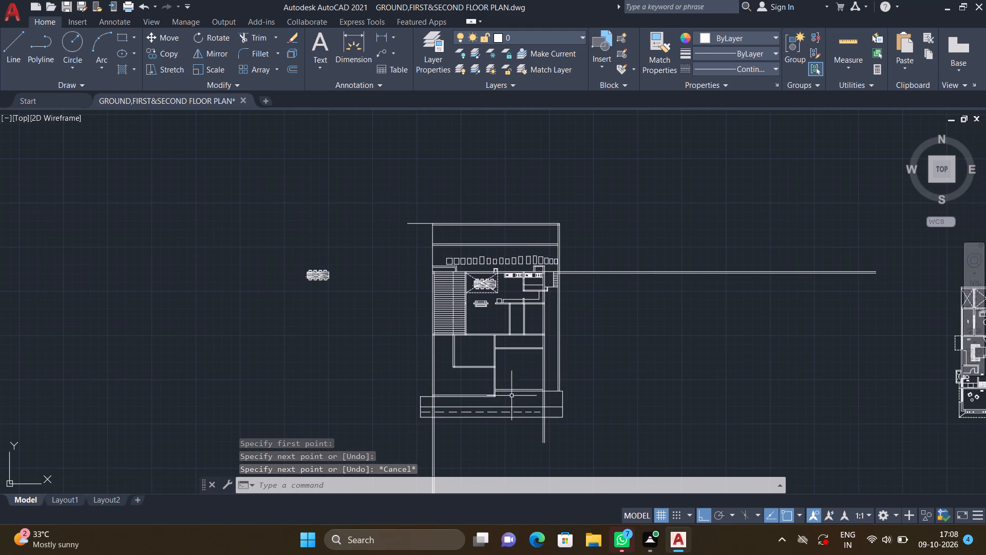
{"action": "middle_click_drag", "start_coordinate": [511, 408], "coordinate": [499, 361]}
{"action": "scroll", "coordinate": [507, 413], "scroll_direction": "down", "scroll_amount": 1}
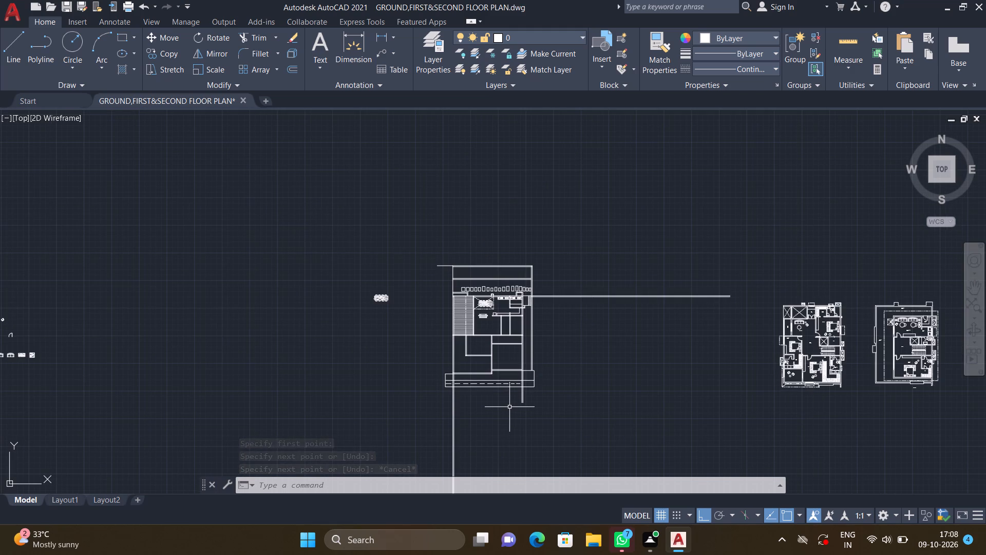
{"action": "key", "text": "ctrl+s"}
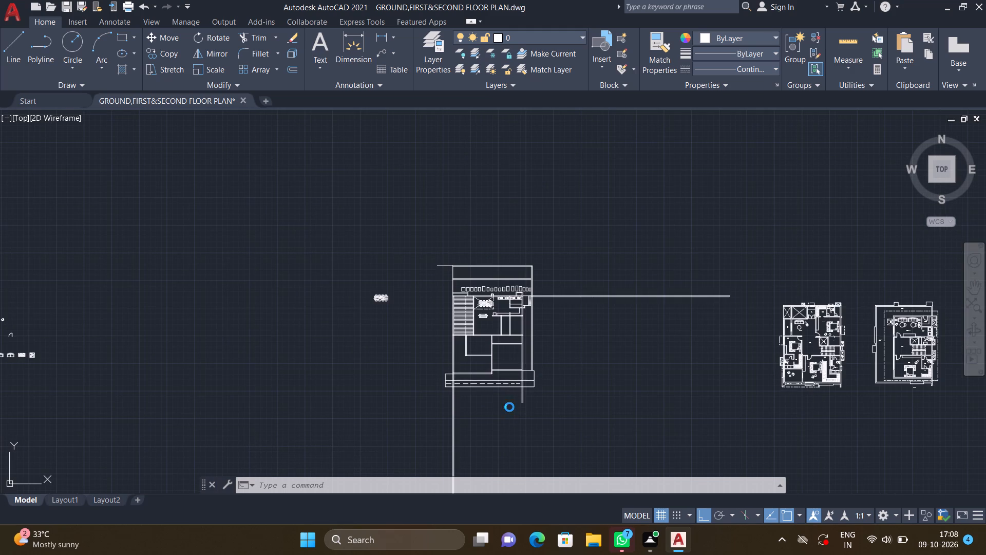
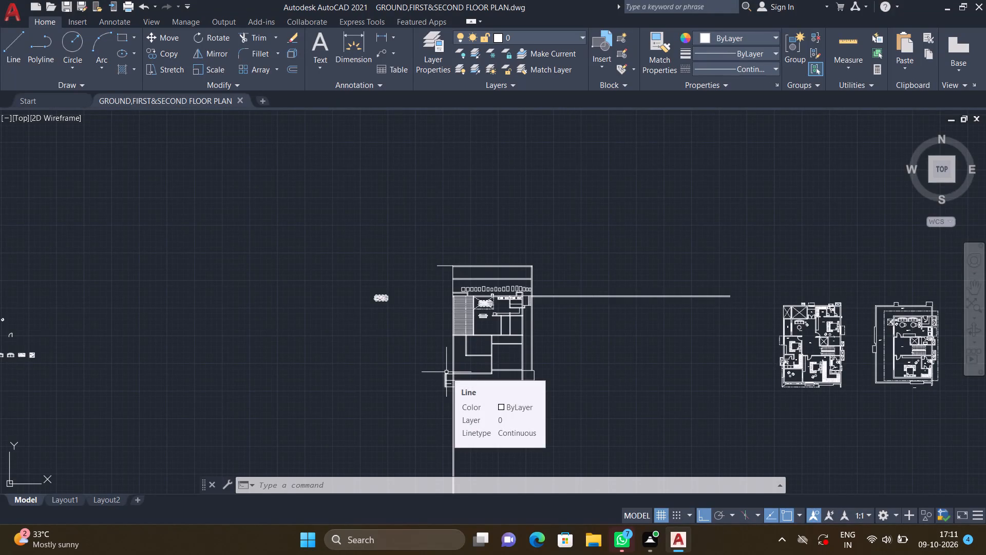
Draw a horizontal line about 2'-2" long westward from the inner room's west wall, just above its southwest corner.
{"action": "scroll", "coordinate": [608, 311], "scroll_direction": "down", "scroll_amount": 1}
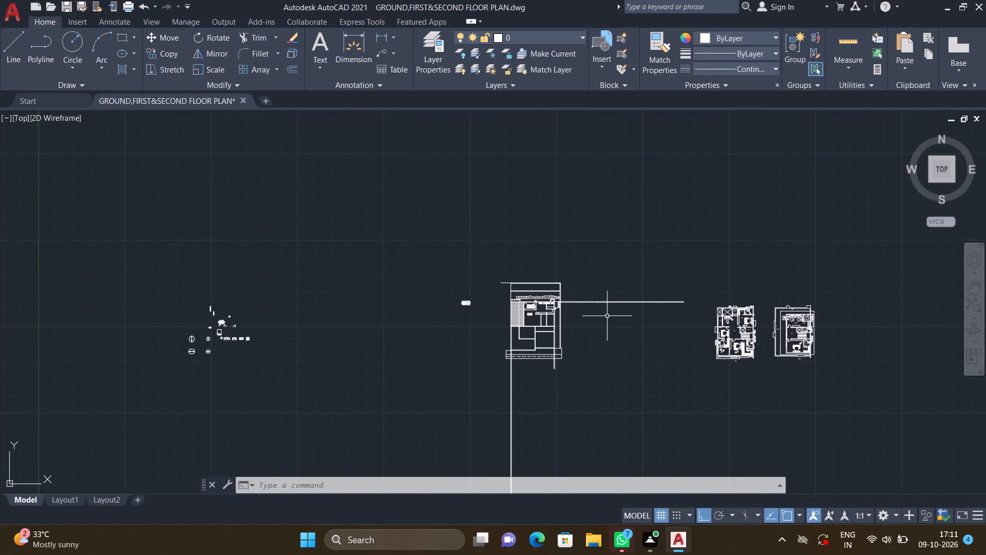
{"action": "middle_click_drag", "start_coordinate": [608, 317], "coordinate": [696, 303]}
{"action": "scroll", "coordinate": [618, 295], "scroll_direction": "up", "scroll_amount": 3}
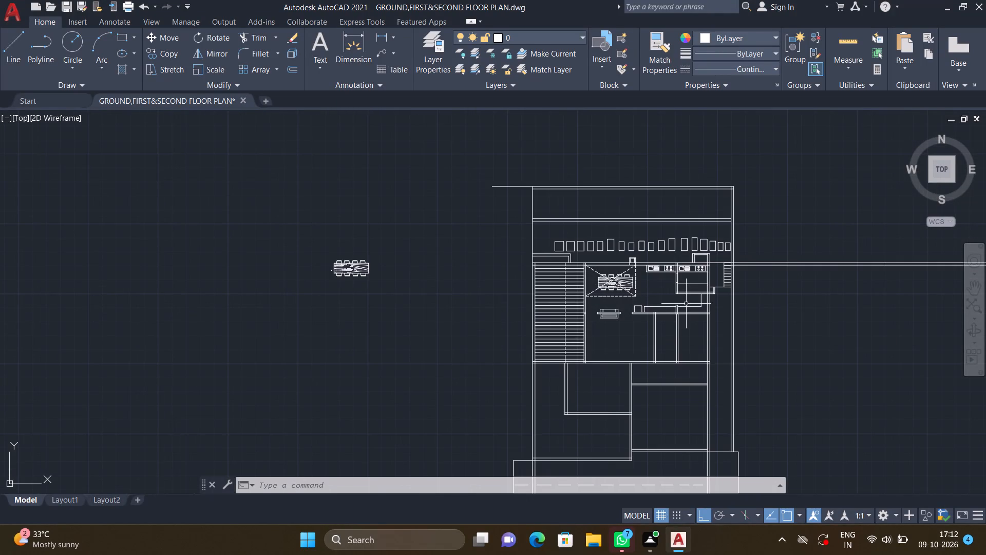
{"action": "middle_click_drag", "start_coordinate": [691, 292], "coordinate": [580, 326]}
{"action": "scroll", "coordinate": [503, 338], "scroll_direction": "up", "scroll_amount": 2}
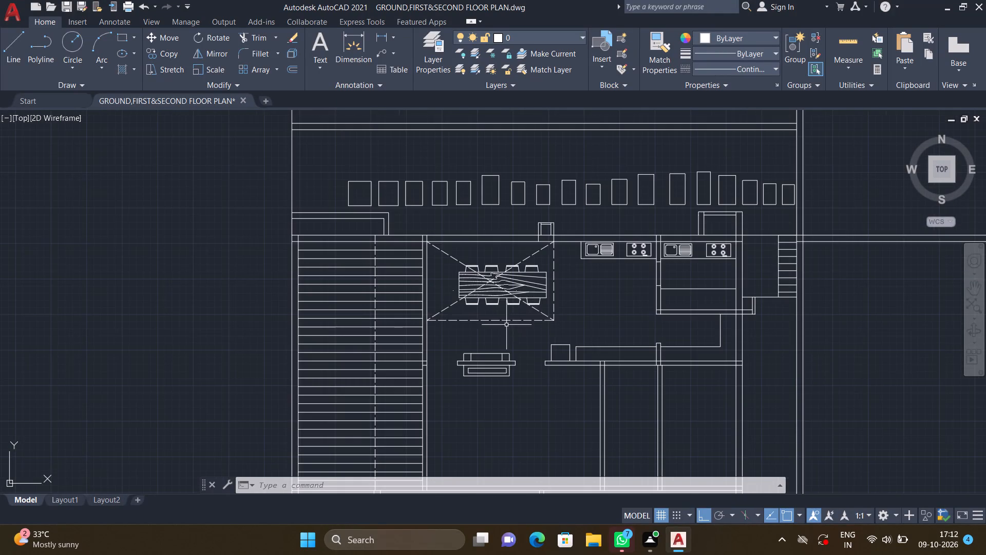
{"action": "middle_click_drag", "start_coordinate": [518, 331], "coordinate": [505, 250]}
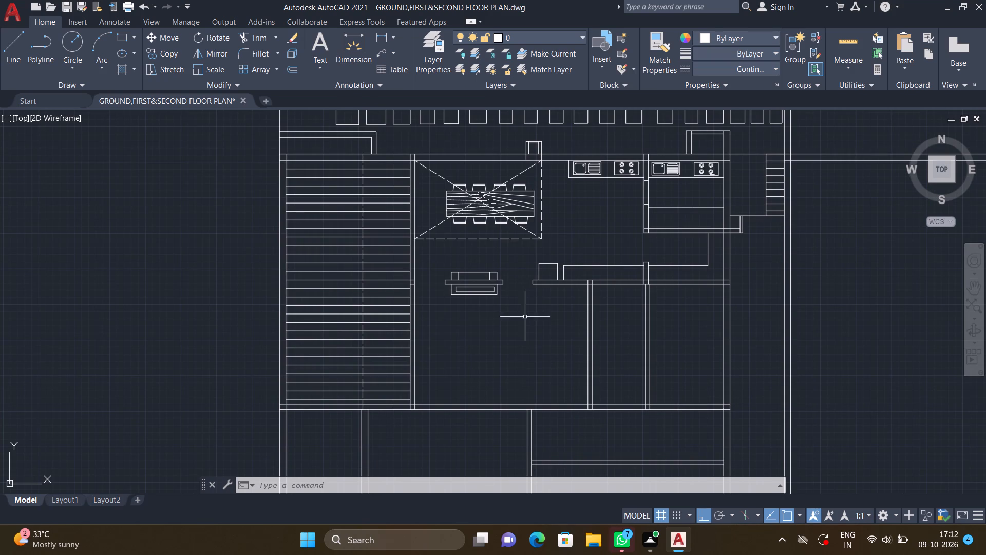
{"action": "key", "text": "l"}
{"action": "key", "text": "Return"}
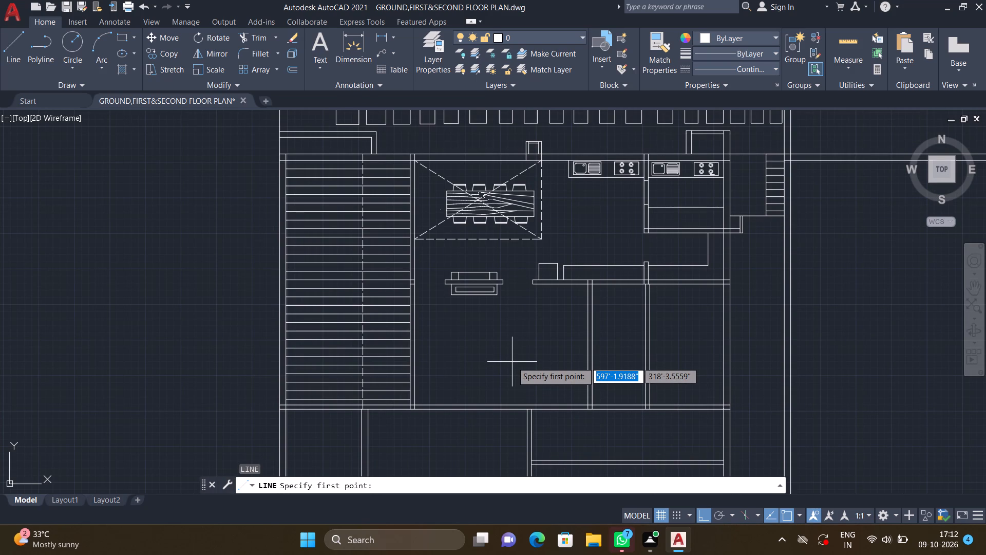
{"action": "middle_click_drag", "start_coordinate": [491, 343], "coordinate": [539, 309]}
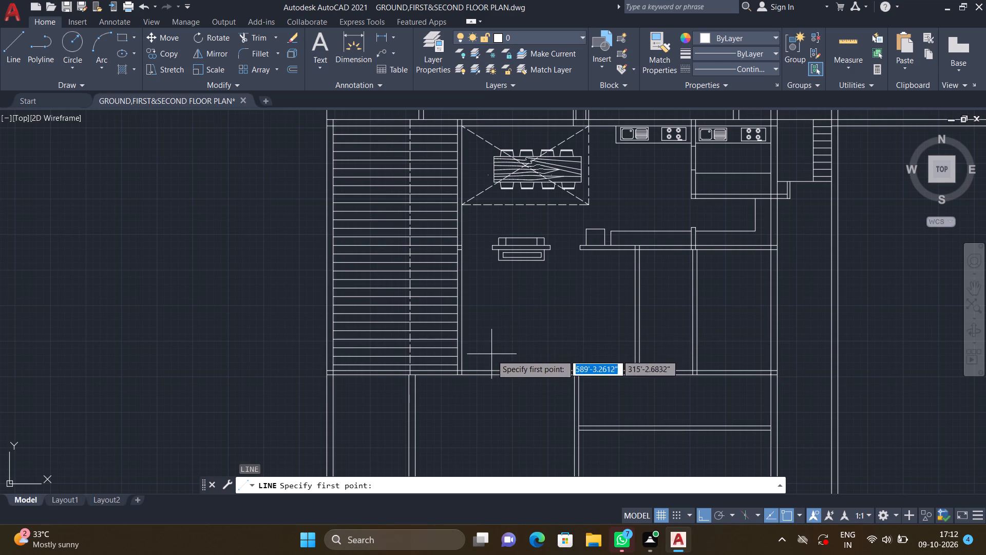
{"action": "scroll", "coordinate": [495, 304], "scroll_direction": "down", "scroll_amount": 1}
{"action": "middle_click_drag", "start_coordinate": [499, 391], "coordinate": [490, 348]}
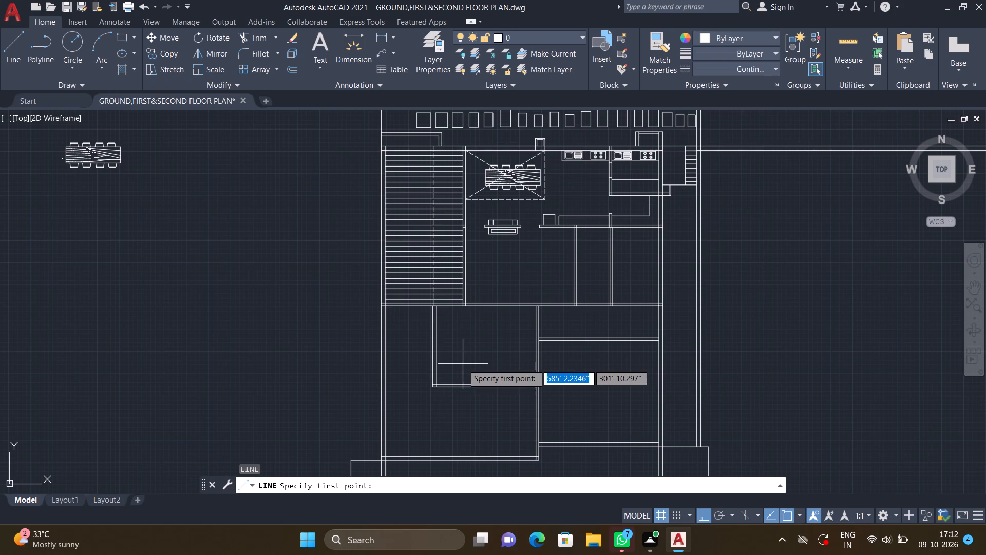
{"action": "middle_click_drag", "start_coordinate": [459, 328], "coordinate": [478, 285]}
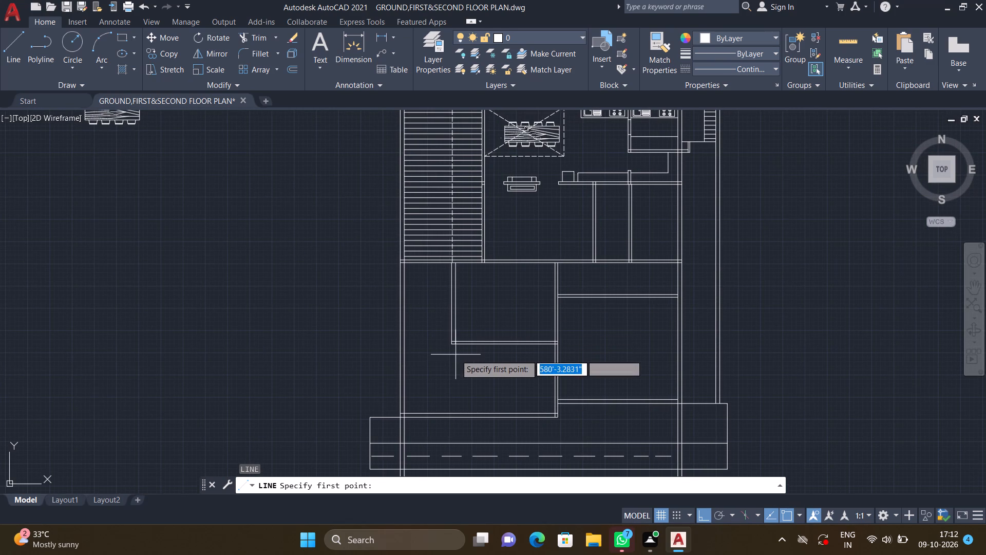
{"action": "scroll", "coordinate": [444, 341], "scroll_direction": "up", "scroll_amount": 2}
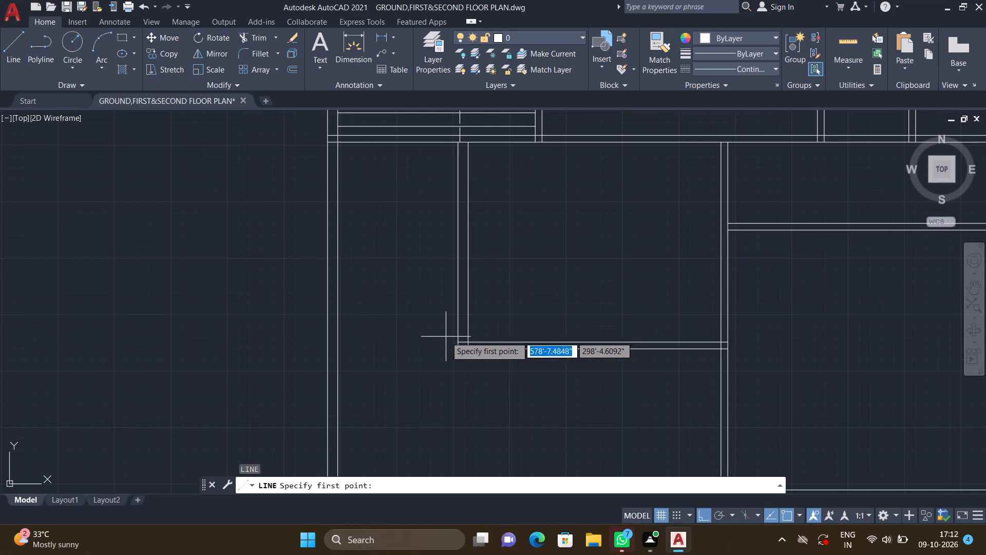
{"action": "scroll", "coordinate": [452, 326], "scroll_direction": "up", "scroll_amount": 2}
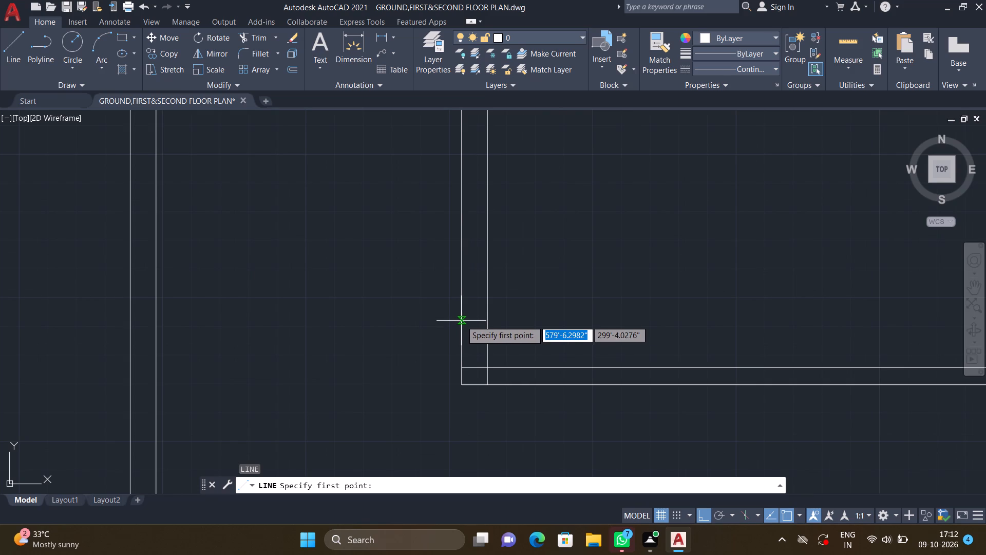
{"action": "left_click", "coordinate": [461, 320]}
{"action": "middle_click_drag", "start_coordinate": [404, 321], "coordinate": [493, 327]}
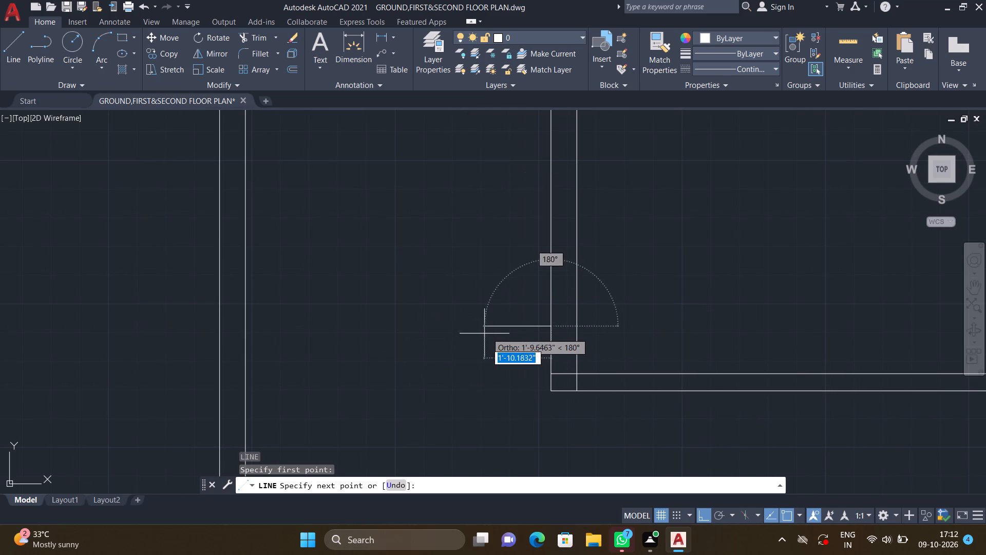
{"action": "scroll", "coordinate": [479, 331], "scroll_direction": "up", "scroll_amount": 1}
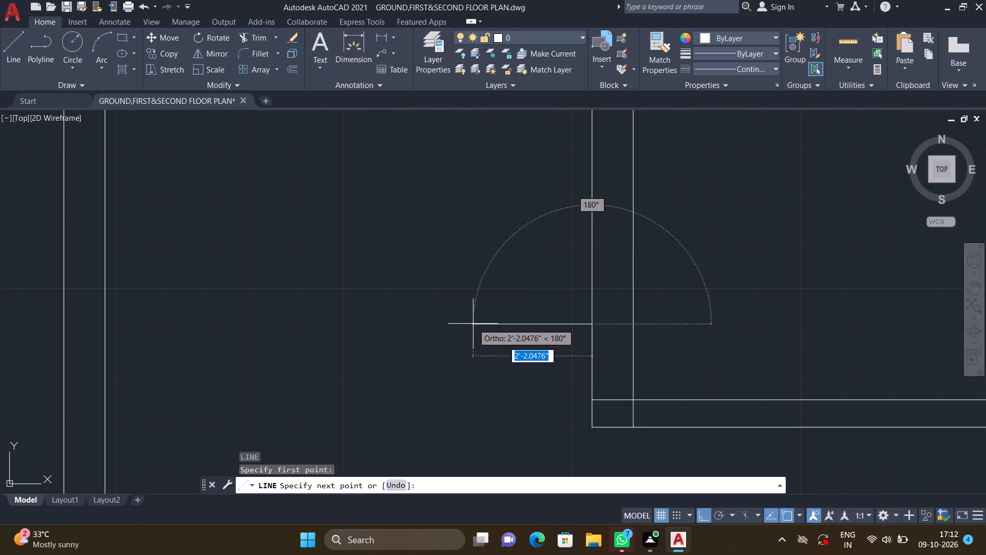
{"action": "left_click", "coordinate": [474, 324]}
{"action": "key", "text": "Return"}
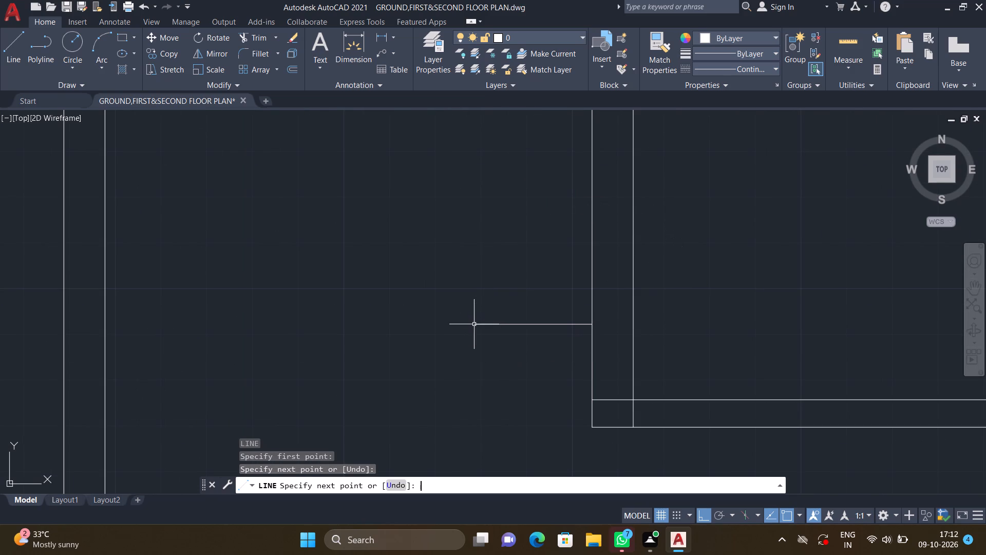
Offset the new short horizontal line 6" upward.
{"action": "key", "text": "o"}
{"action": "key", "text": "Return"}
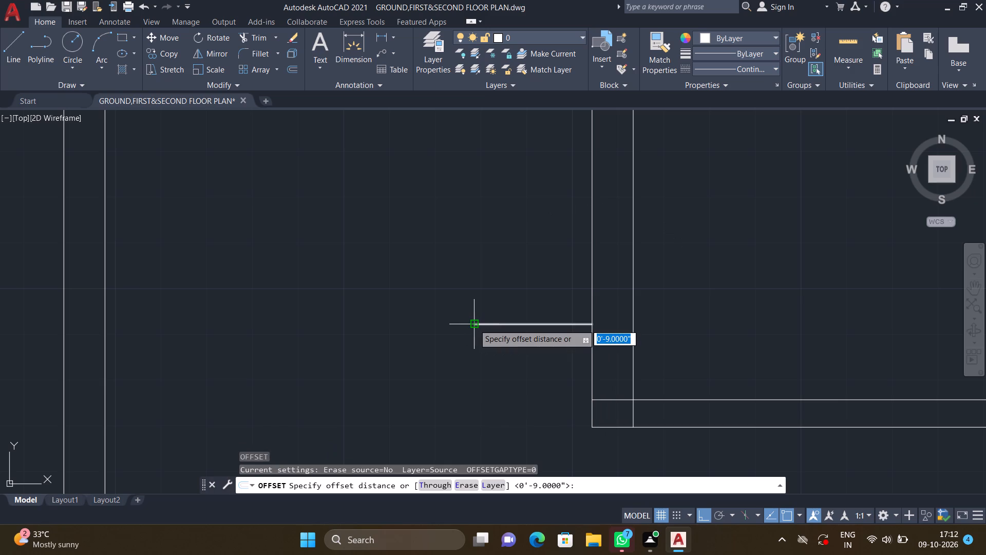
{"action": "type", "text": "6\""}
{"action": "key", "text": "Return"}
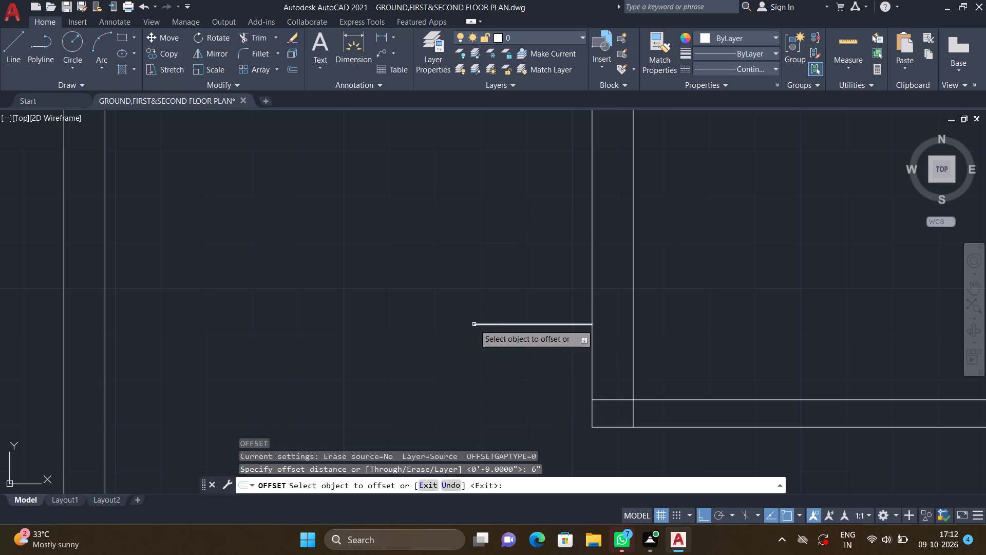
{"action": "left_click", "coordinate": [537, 325]}
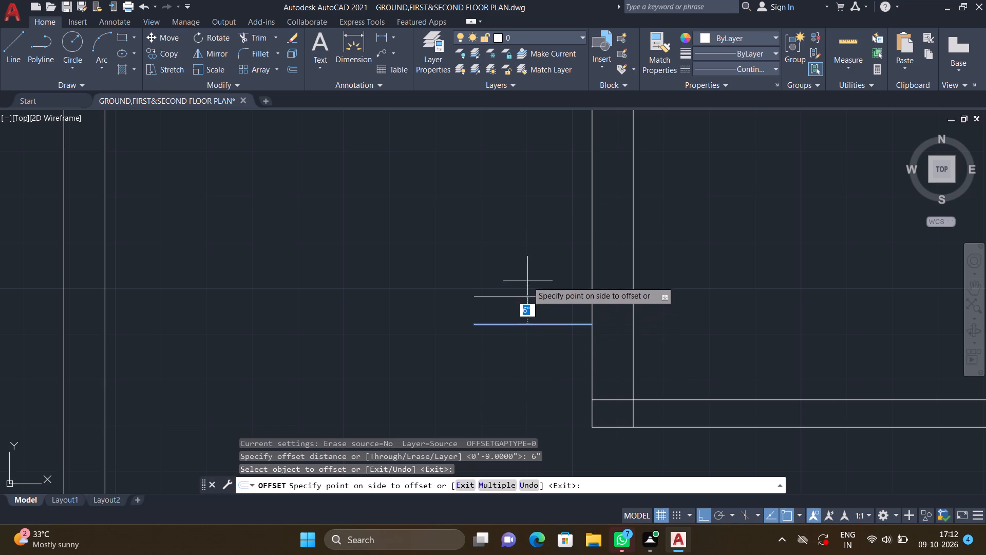
{"action": "left_click", "coordinate": [528, 281]}
{"action": "key", "text": "Return"}
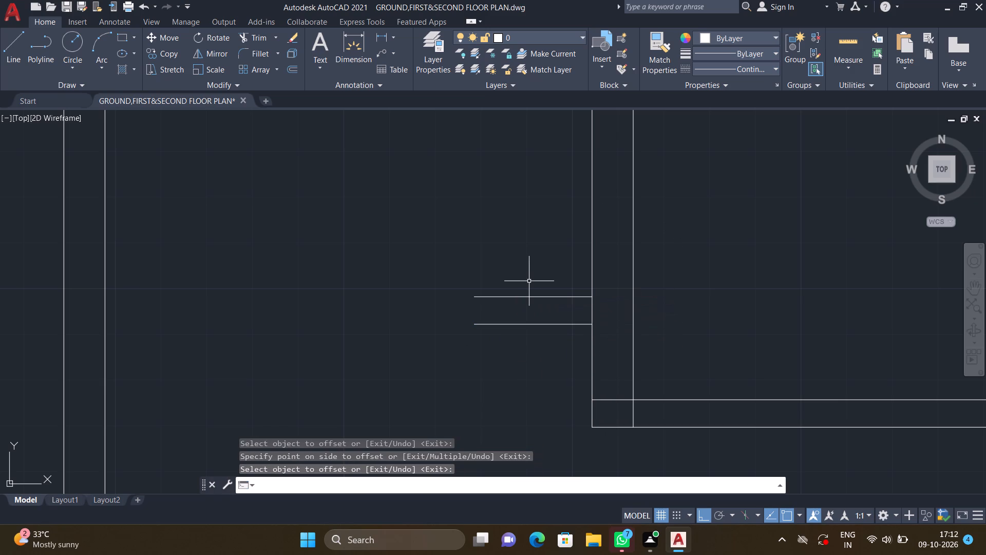
Draw a line from the lower short line's free end about 4' north, and return it east to the inner room's west wall.
{"action": "key", "text": "l"}
{"action": "key", "text": "Return"}
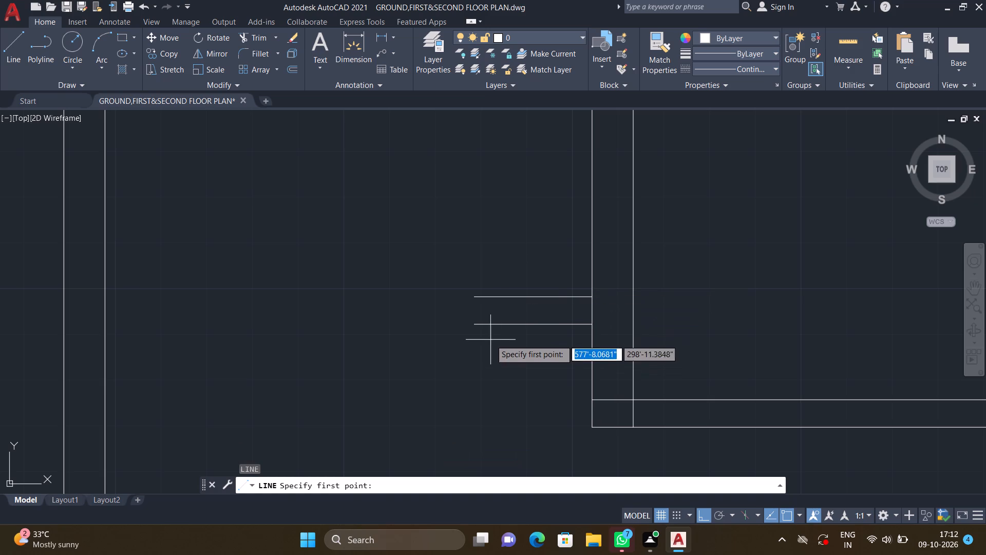
{"action": "left_click", "coordinate": [477, 323]}
{"action": "scroll", "coordinate": [480, 263], "scroll_direction": "down", "scroll_amount": 3}
{"action": "middle_click_drag", "start_coordinate": [466, 237], "coordinate": [486, 324]}
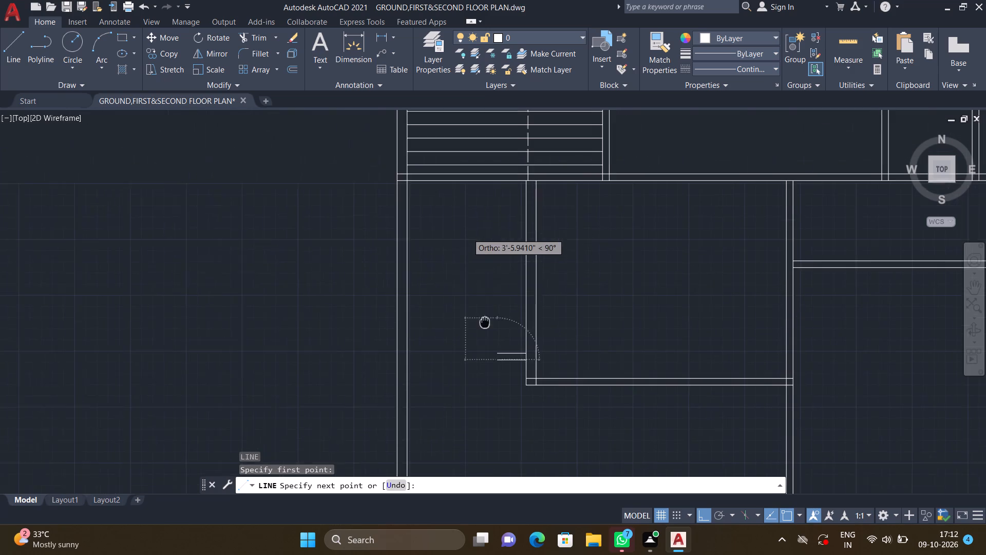
{"action": "middle_click_drag", "start_coordinate": [486, 324], "coordinate": [487, 325]}
{"action": "scroll", "coordinate": [495, 320], "scroll_direction": "up", "scroll_amount": 2}
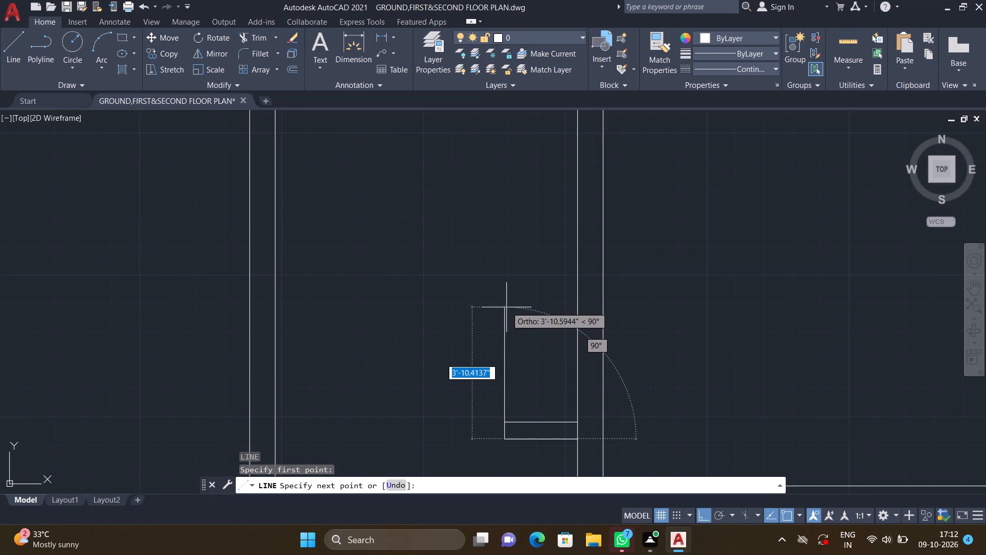
{"action": "scroll", "coordinate": [504, 300], "scroll_direction": "up", "scroll_amount": 1}
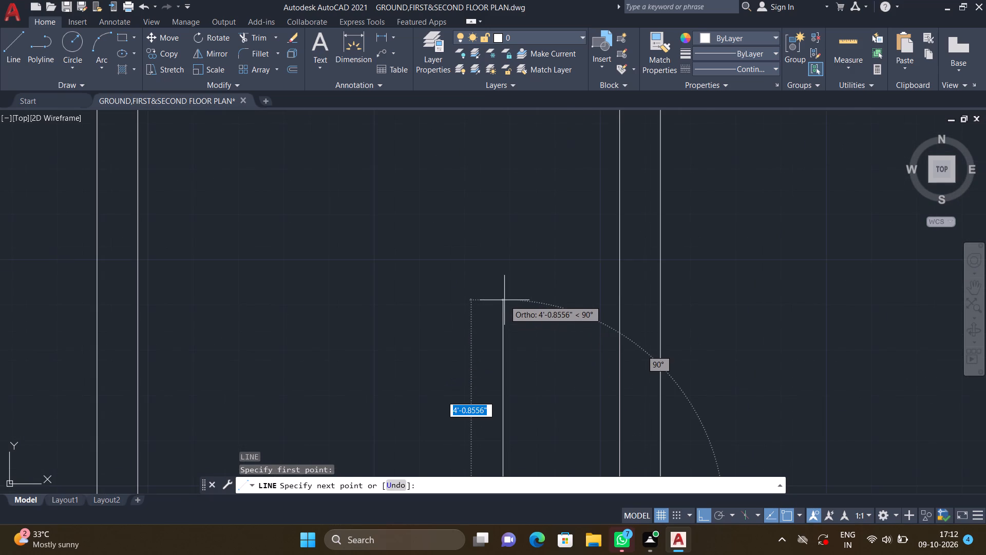
{"action": "scroll", "coordinate": [505, 303], "scroll_direction": "down", "scroll_amount": 1}
{"action": "middle_click_drag", "start_coordinate": [507, 310], "coordinate": [501, 290]}
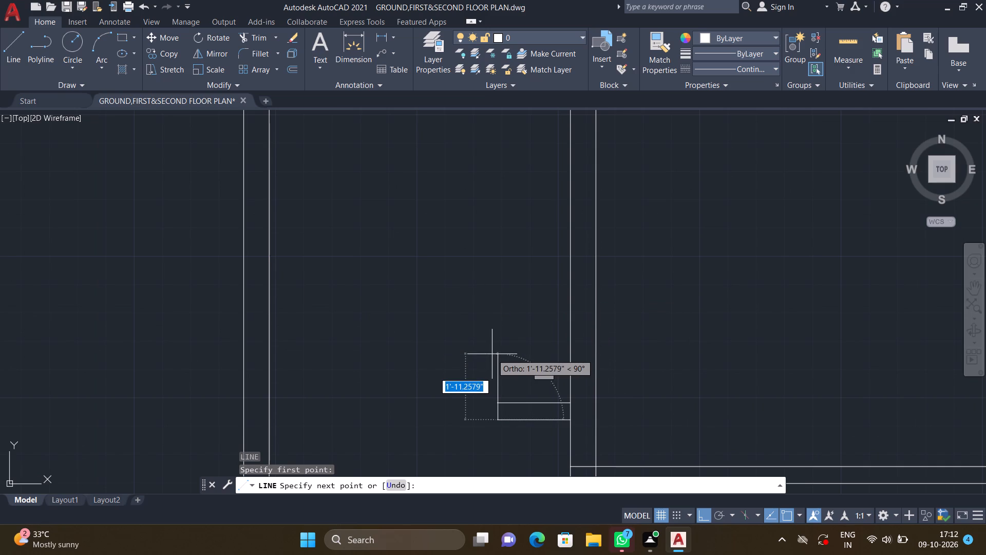
{"action": "scroll", "coordinate": [490, 342], "scroll_direction": "up", "scroll_amount": 1}
{"action": "scroll", "coordinate": [503, 307], "scroll_direction": "down", "scroll_amount": 1}
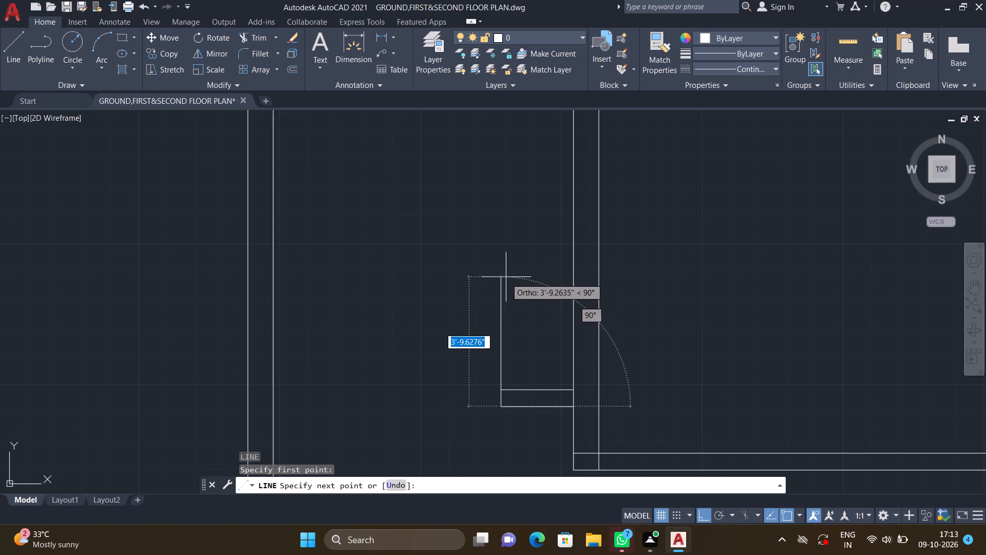
{"action": "left_click", "coordinate": [502, 270]}
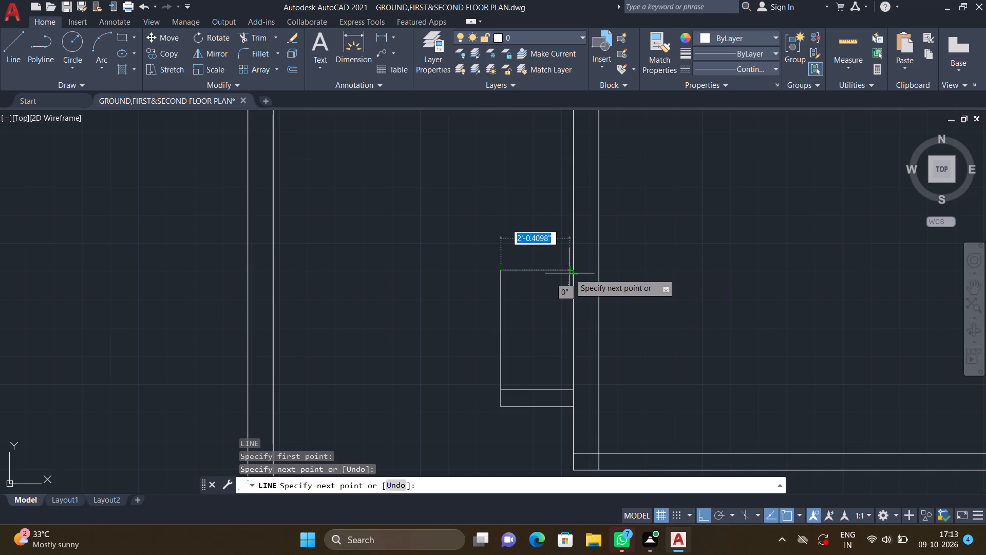
{"action": "left_click", "coordinate": [571, 272]}
{"action": "key", "text": "Return"}
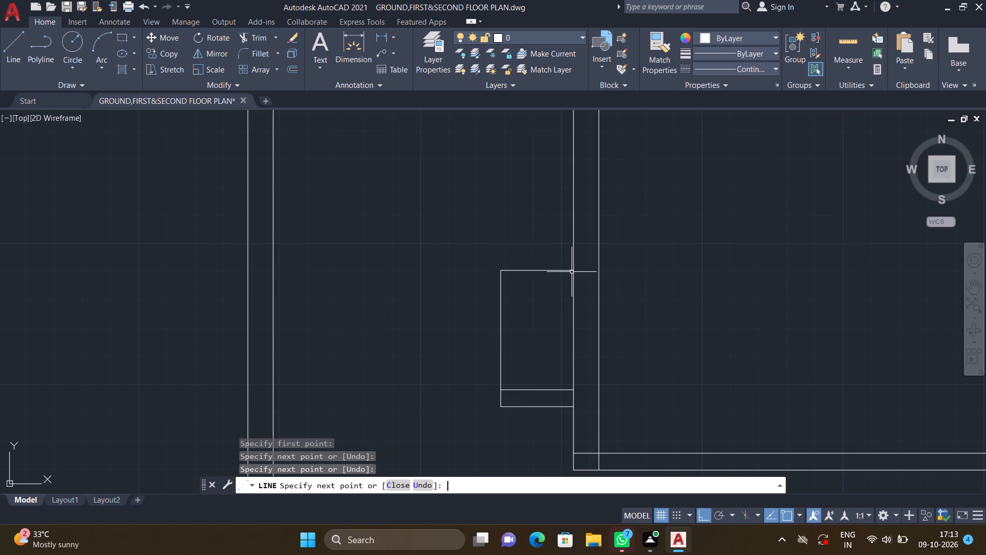
Offset the top edge of the new rectangular projection 6" upward, outside the outline.
{"action": "scroll", "coordinate": [531, 298], "scroll_direction": "down", "scroll_amount": 1}
{"action": "scroll", "coordinate": [504, 365], "scroll_direction": "up", "scroll_amount": 3}
{"action": "scroll", "coordinate": [548, 346], "scroll_direction": "up", "scroll_amount": 4}
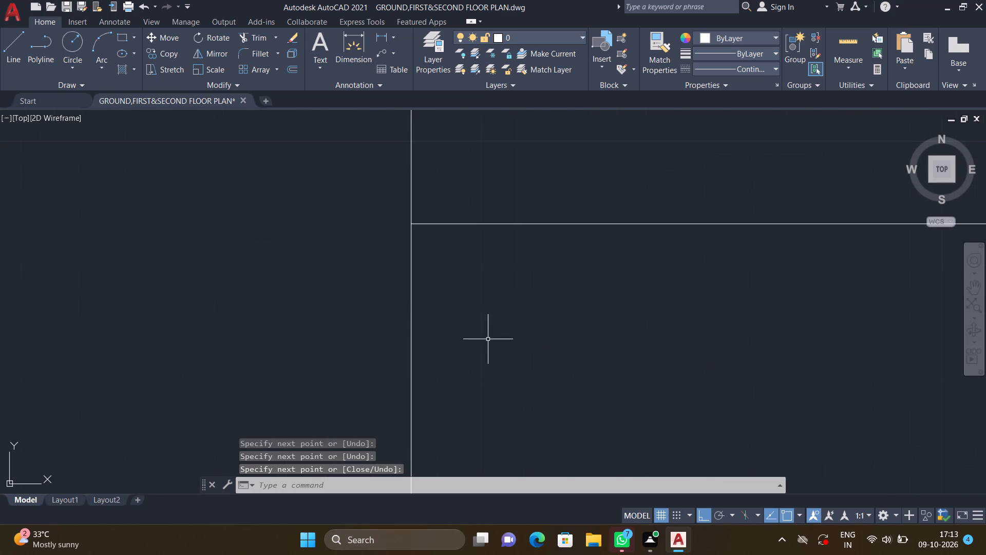
{"action": "scroll", "coordinate": [468, 330], "scroll_direction": "down", "scroll_amount": 8}
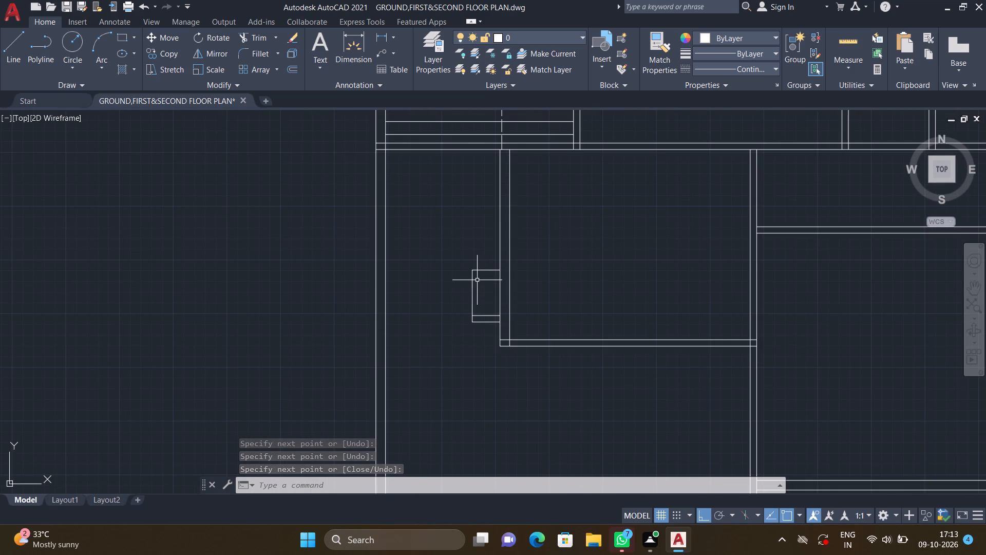
{"action": "key", "text": "o"}
{"action": "key", "text": "Return"}
{"action": "type", "text": "6\""}
{"action": "key", "text": "Return"}
{"action": "scroll", "coordinate": [482, 276], "scroll_direction": "up", "scroll_amount": 1}
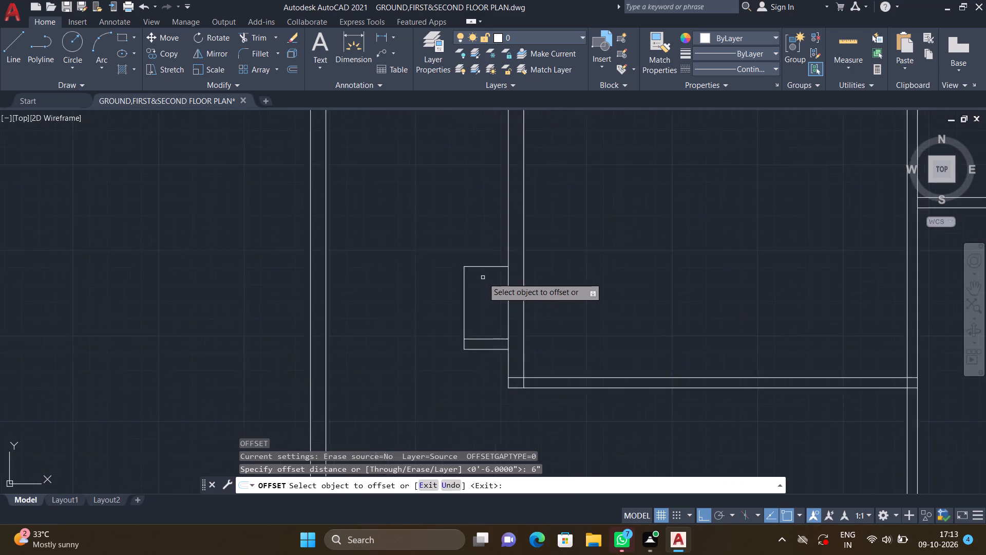
{"action": "scroll", "coordinate": [483, 278], "scroll_direction": "up", "scroll_amount": 1}
{"action": "left_click", "coordinate": [490, 258]}
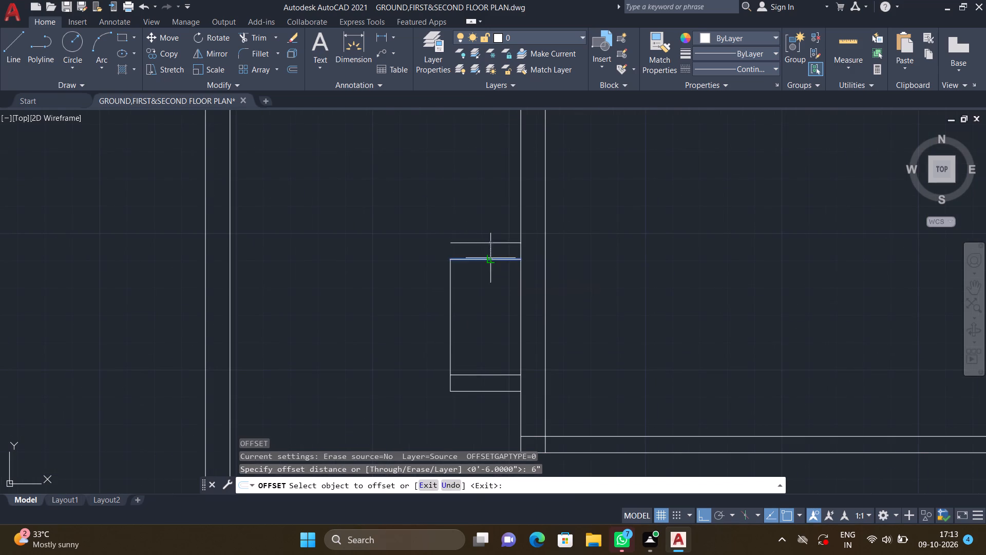
{"action": "left_click", "coordinate": [481, 214]}
{"action": "key", "text": "Return"}
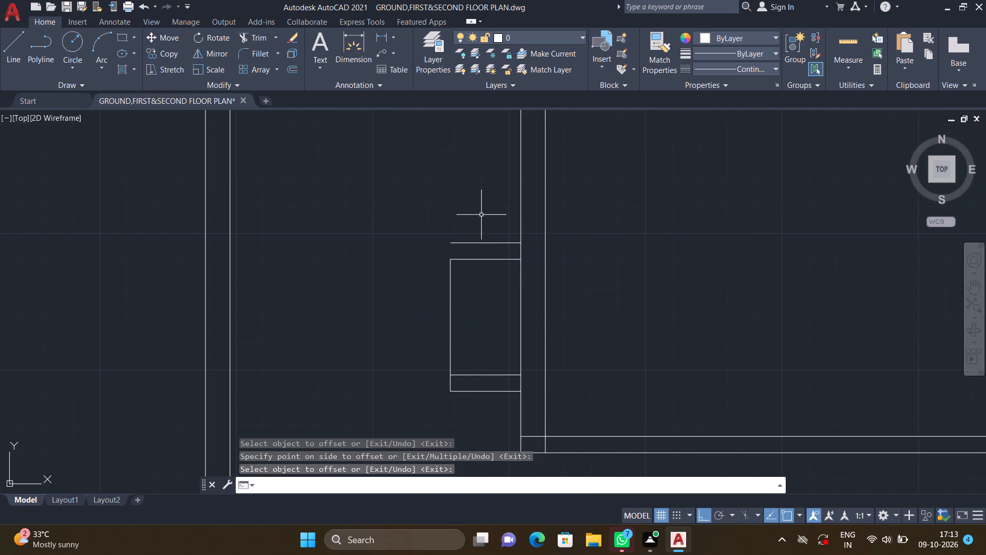
Draw a short vertical line joining the projection's upper outer corner to the free end of the offset line above it.
{"action": "key", "text": "l"}
{"action": "key", "text": "Return"}
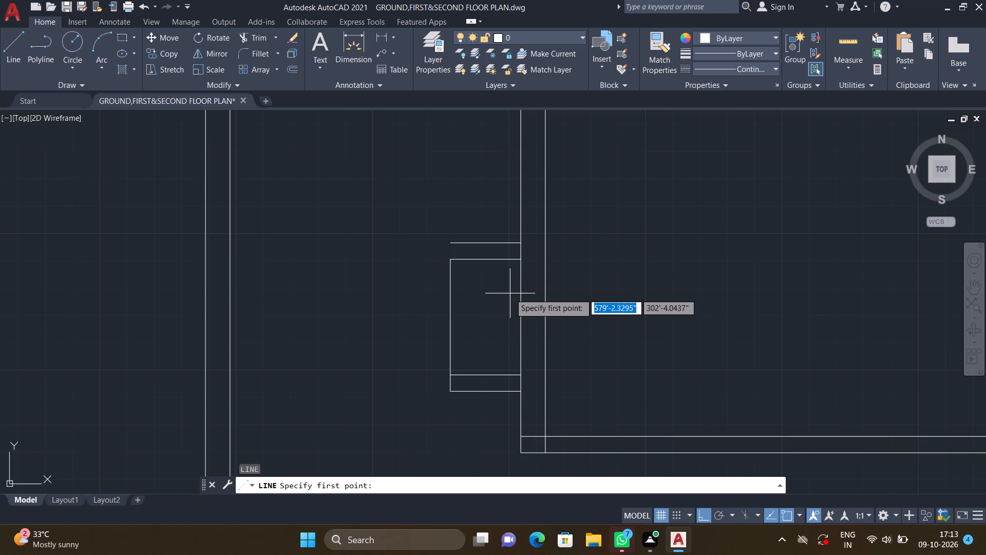
{"action": "scroll", "coordinate": [456, 254], "scroll_direction": "up", "scroll_amount": 1}
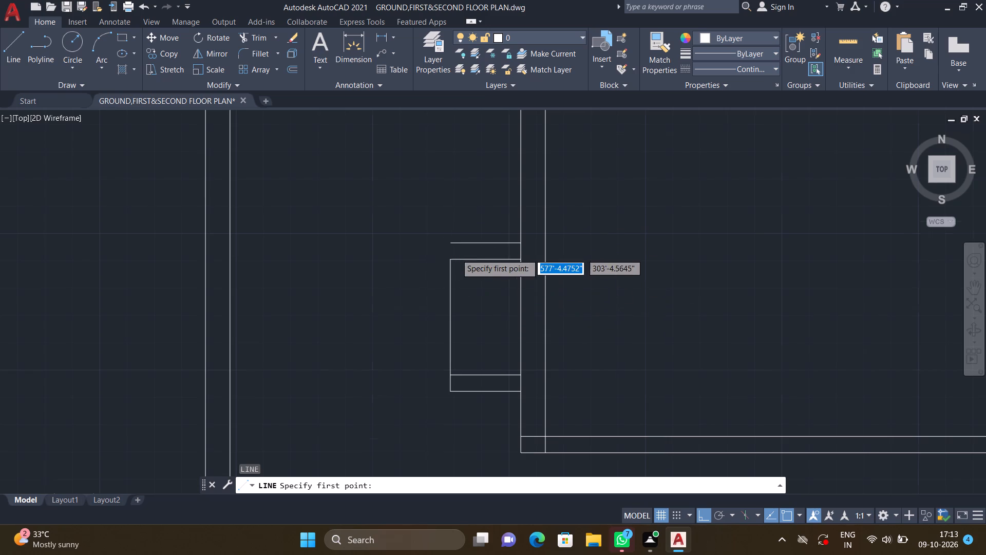
{"action": "scroll", "coordinate": [456, 254], "scroll_direction": "up", "scroll_amount": 2}
{"action": "left_click", "coordinate": [421, 273]}
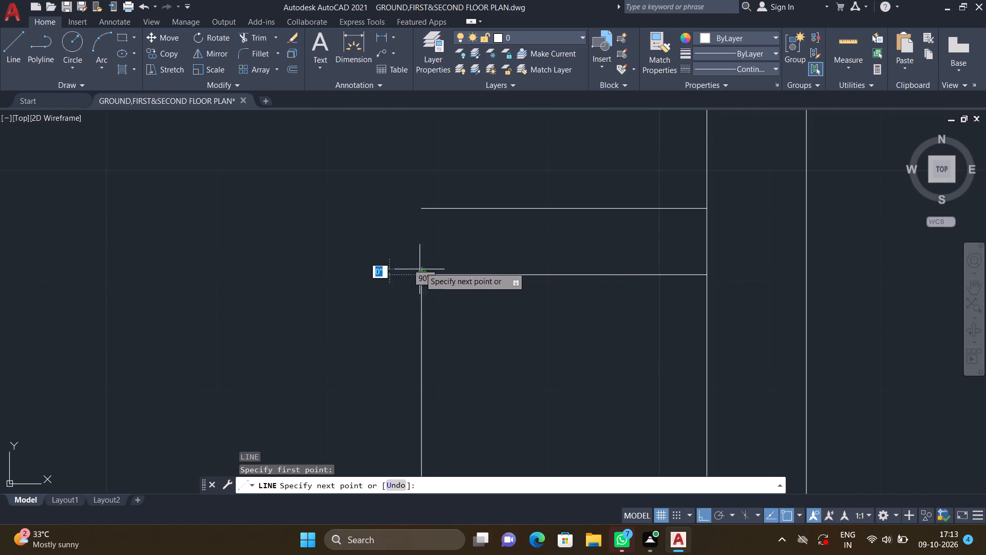
{"action": "left_click", "coordinate": [422, 209]}
{"action": "key", "text": "Return"}
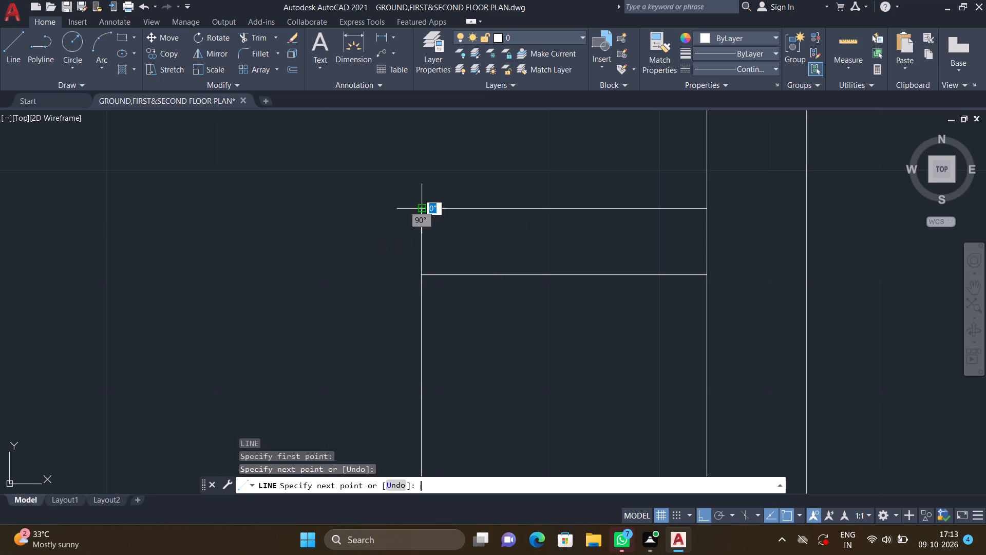
{"action": "scroll", "coordinate": [402, 246], "scroll_direction": "down", "scroll_amount": 4}
{"action": "middle_click_drag", "start_coordinate": [362, 265], "coordinate": [452, 242]}
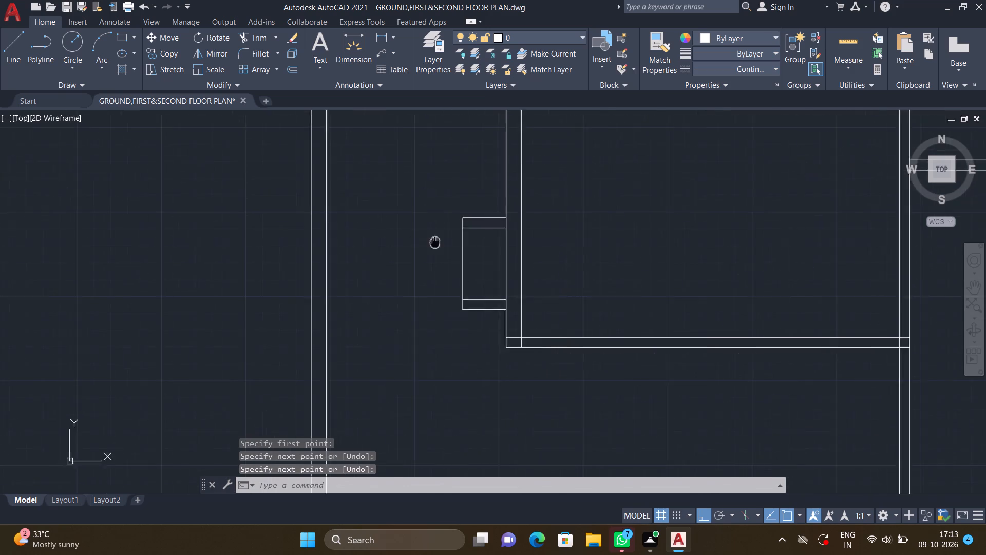
Draw a line from the projection's upper outer corner about 8" west, straight south, and back east to its lower outer corner.
{"action": "middle_click_drag", "start_coordinate": [452, 242], "coordinate": [468, 243]}
{"action": "key", "text": "l"}
{"action": "key", "text": "Return"}
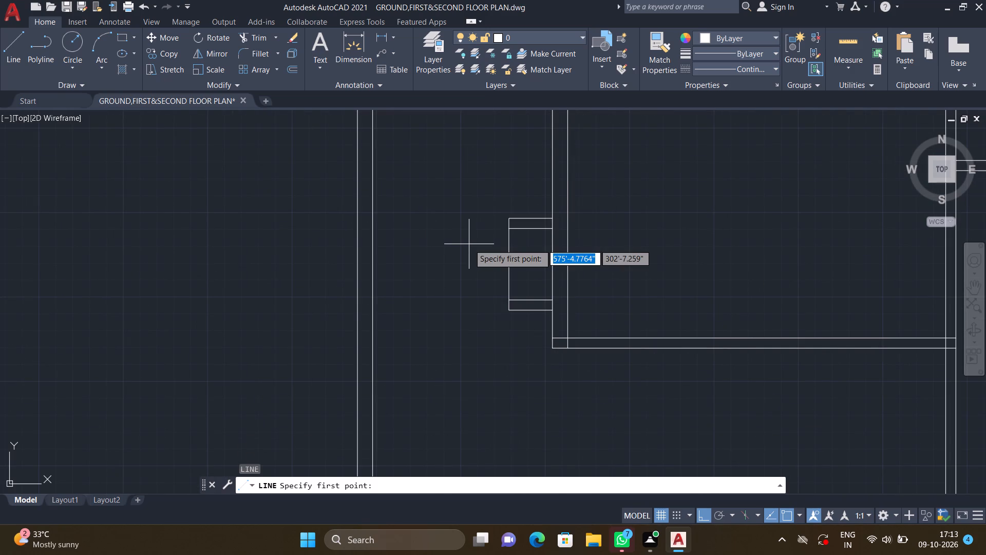
{"action": "scroll", "coordinate": [505, 220], "scroll_direction": "up", "scroll_amount": 2}
{"action": "left_click", "coordinate": [513, 213]}
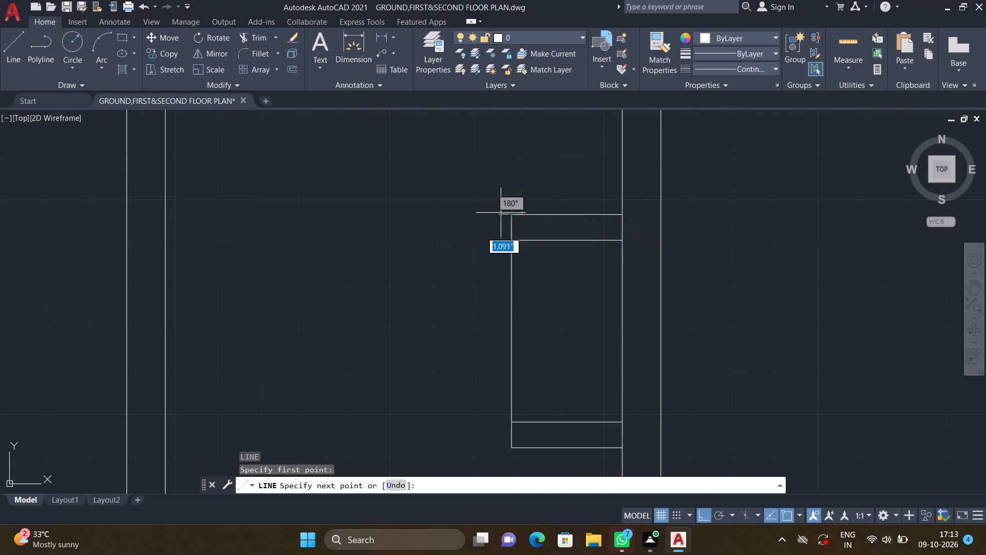
{"action": "scroll", "coordinate": [473, 220], "scroll_direction": "down", "scroll_amount": 3}
{"action": "middle_click_drag", "start_coordinate": [469, 225], "coordinate": [465, 217]}
{"action": "scroll", "coordinate": [474, 218], "scroll_direction": "up", "scroll_amount": 3}
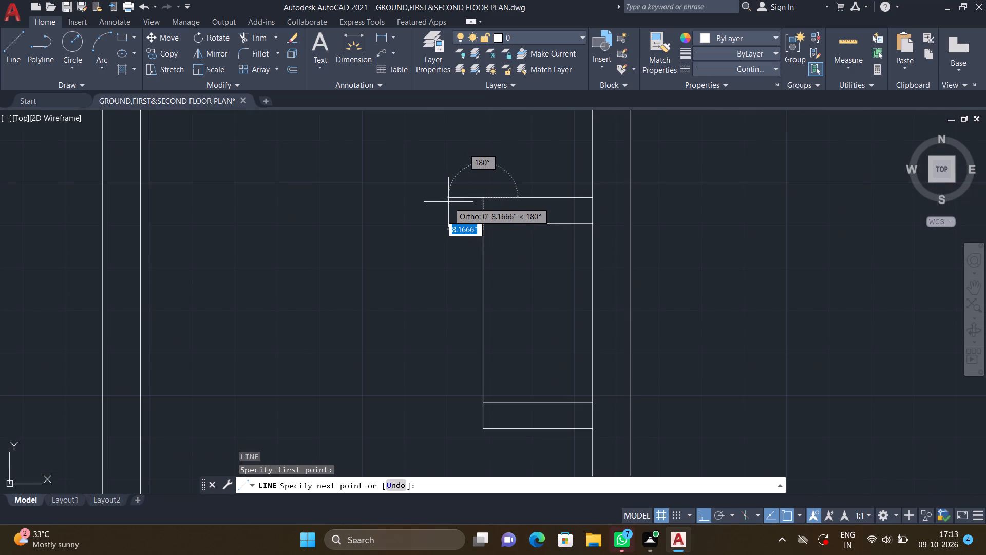
{"action": "left_click", "coordinate": [450, 202]}
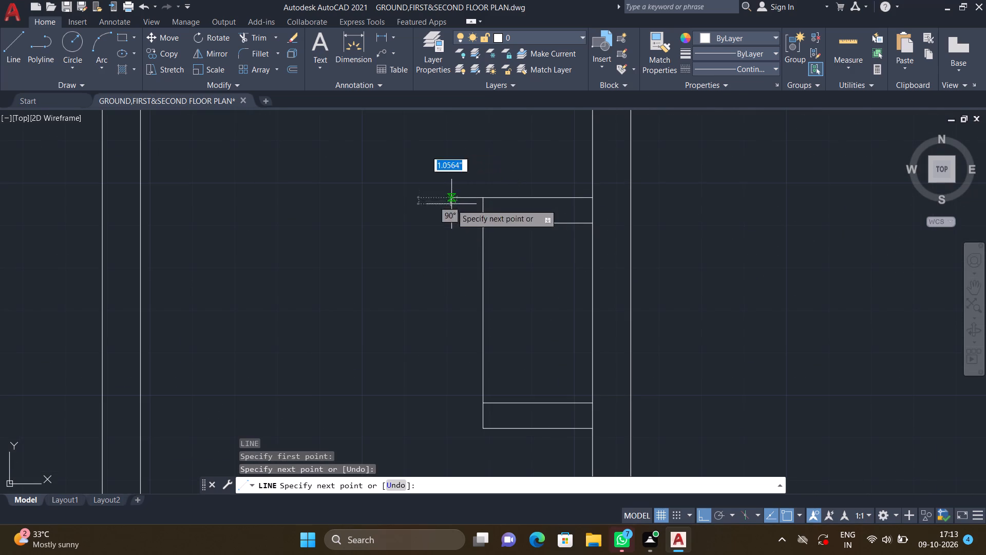
{"action": "scroll", "coordinate": [453, 253], "scroll_direction": "down", "scroll_amount": 3}
{"action": "middle_click", "coordinate": [437, 274]}
{"action": "scroll", "coordinate": [453, 289], "scroll_direction": "up", "scroll_amount": 4}
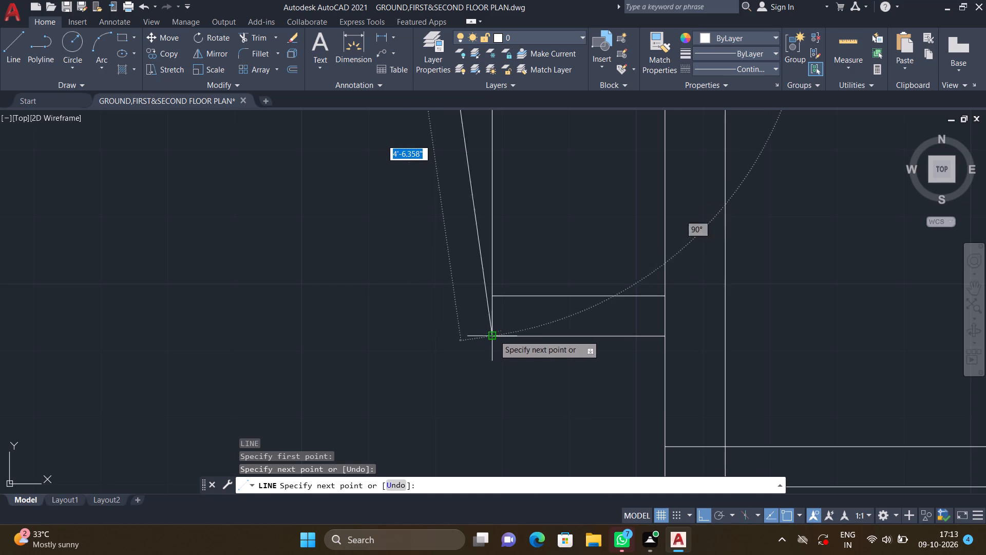
{"action": "left_click", "coordinate": [440, 335]}
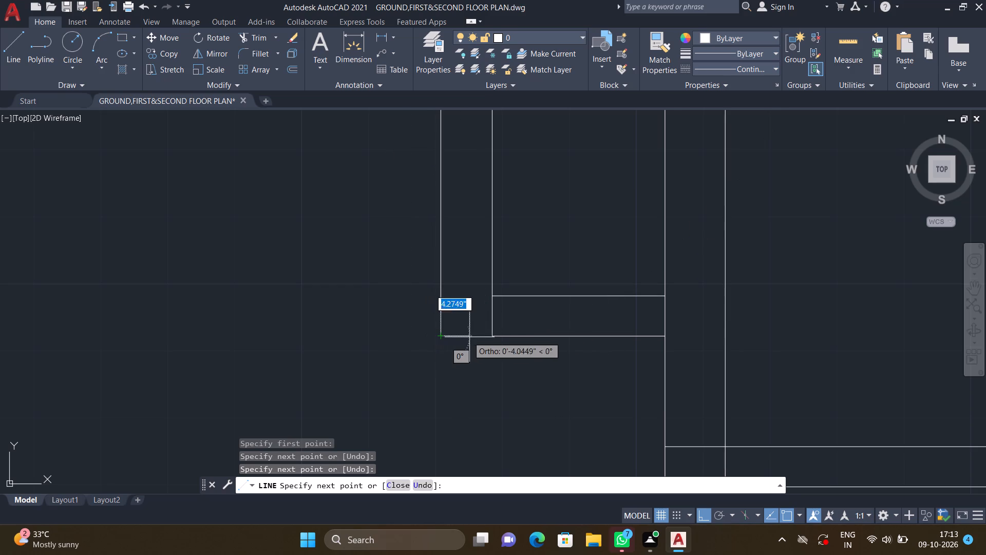
{"action": "left_click", "coordinate": [493, 336]}
{"action": "key", "text": "Return"}
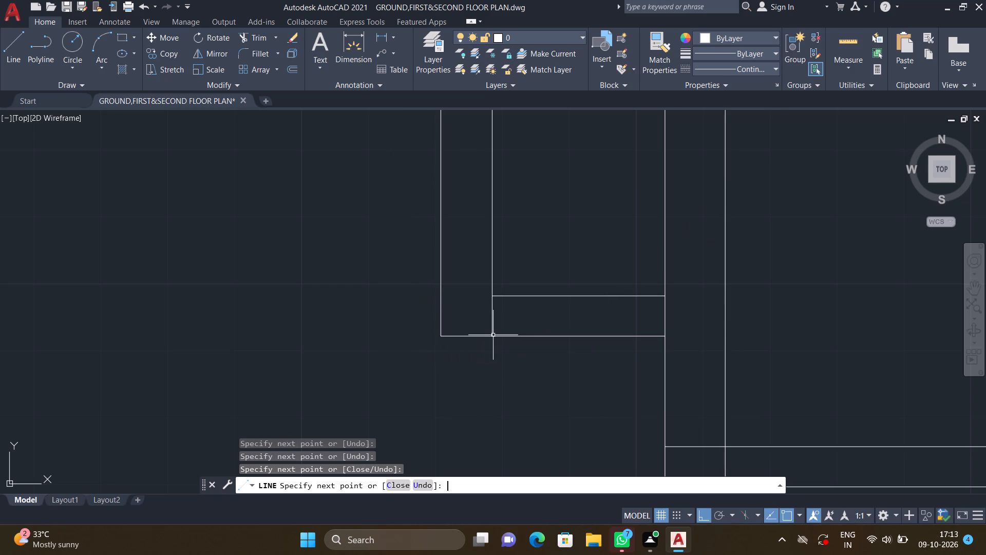
Extend the projection's two inner horizontal lines west to the new outer vertical line.
{"action": "scroll", "coordinate": [471, 325], "scroll_direction": "down", "scroll_amount": 2}
{"action": "middle_click_drag", "start_coordinate": [487, 291], "coordinate": [483, 350]}
{"action": "type", "text": "EX"}
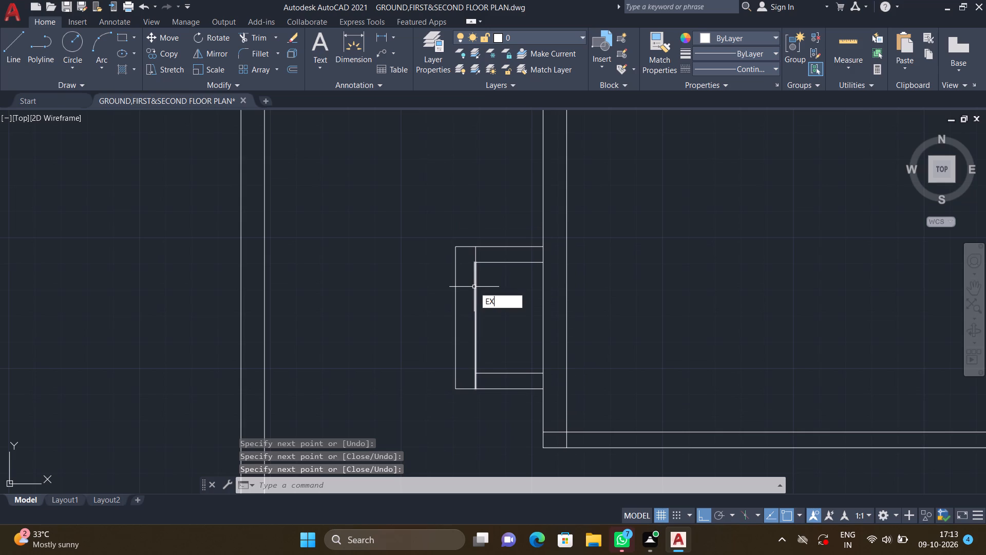
{"action": "key", "text": "Return"}
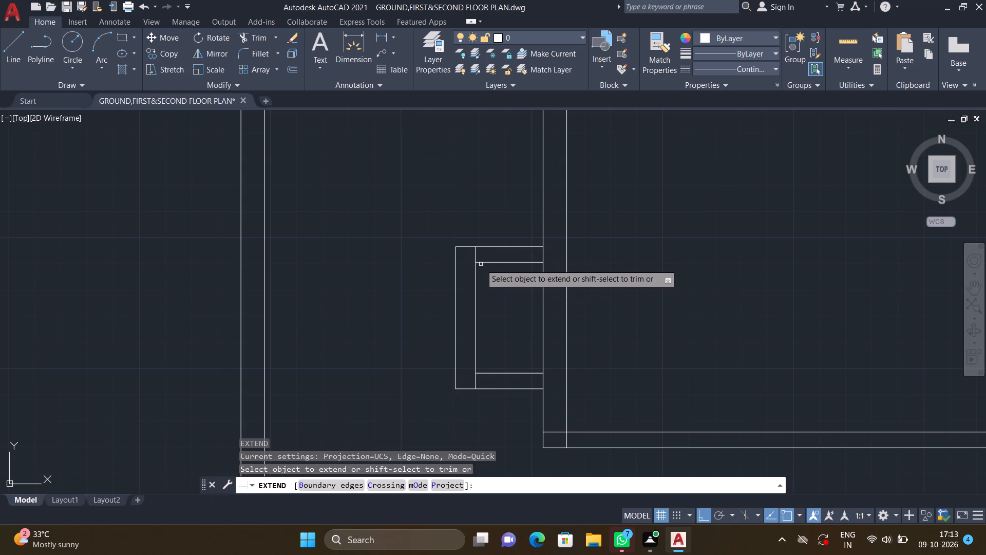
{"action": "left_click", "coordinate": [481, 264]}
{"action": "left_click", "coordinate": [486, 375]}
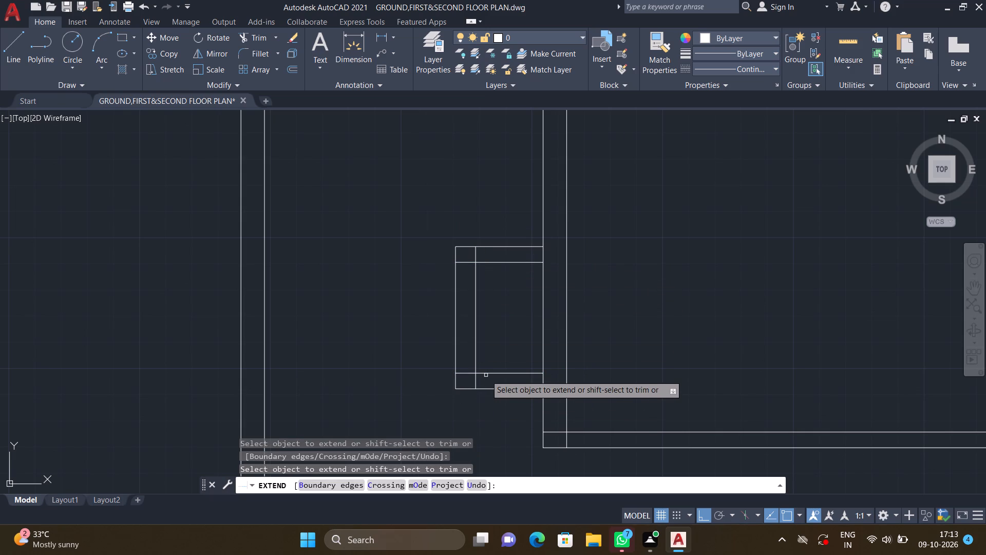
{"action": "key", "text": "Return"}
Trim the inner vertical line's ends where they cross the projection's upper and lower 6" bands.
{"action": "type", "text": "TR"}
{"action": "key", "text": "Return"}
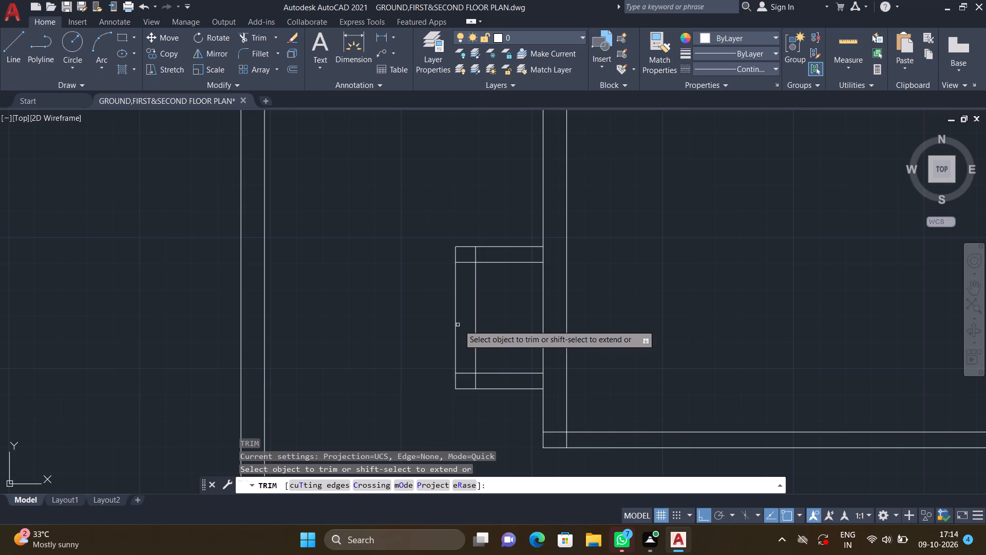
{"action": "scroll", "coordinate": [477, 260], "scroll_direction": "up", "scroll_amount": 2}
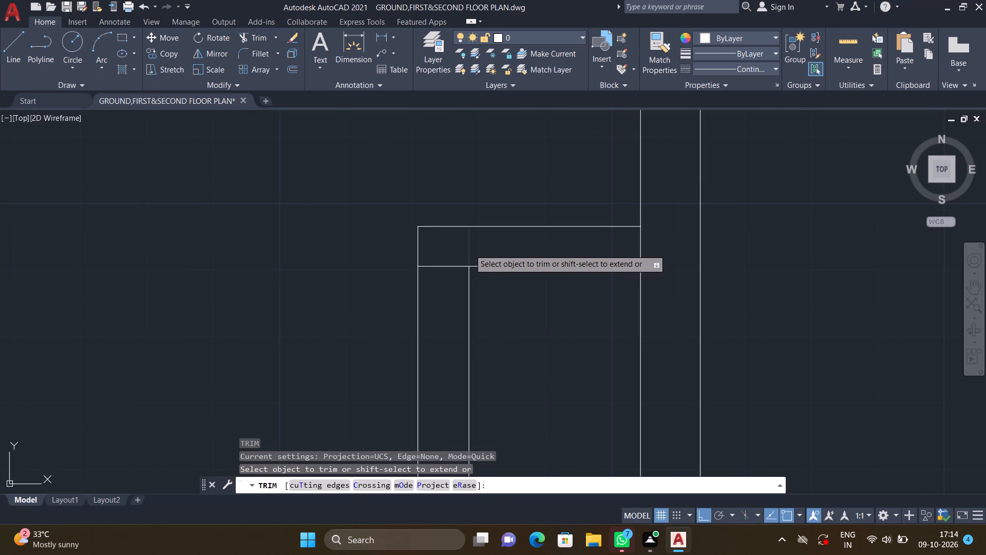
{"action": "left_click", "coordinate": [469, 249]}
{"action": "scroll", "coordinate": [491, 335], "scroll_direction": "down", "scroll_amount": 3}
{"action": "middle_click_drag", "start_coordinate": [480, 432], "coordinate": [459, 369]}
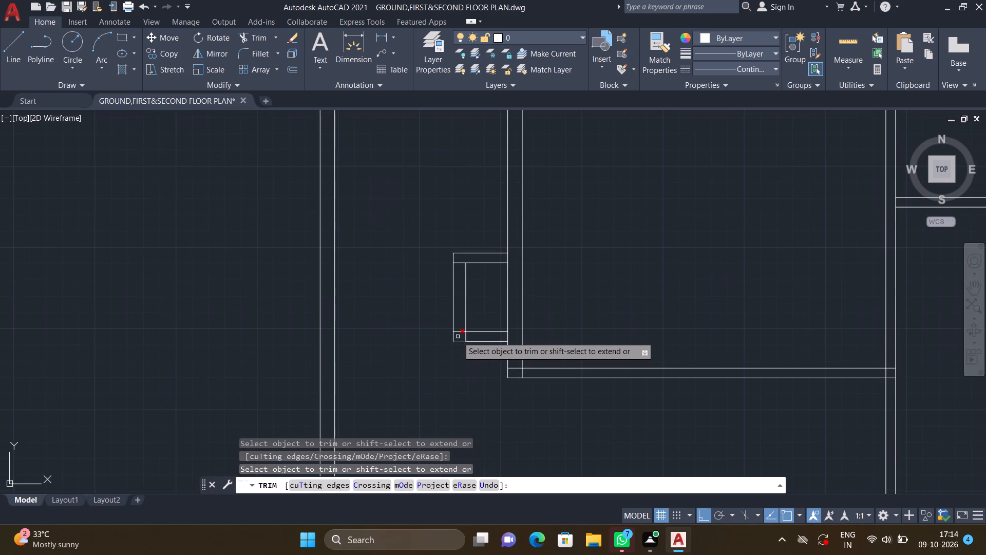
{"action": "scroll", "coordinate": [459, 337], "scroll_direction": "up", "scroll_amount": 2}
{"action": "left_click", "coordinate": [472, 334]}
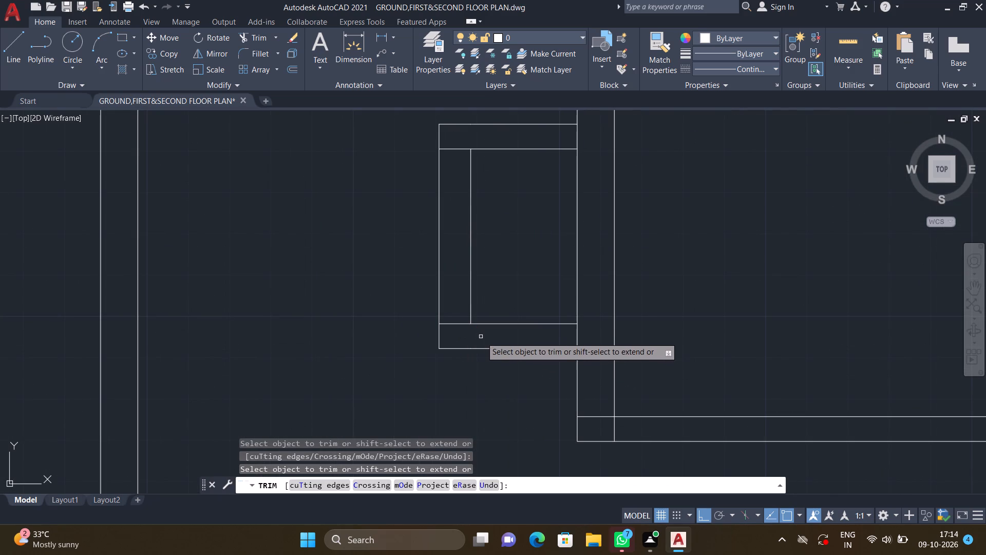
{"action": "key", "text": "Return"}
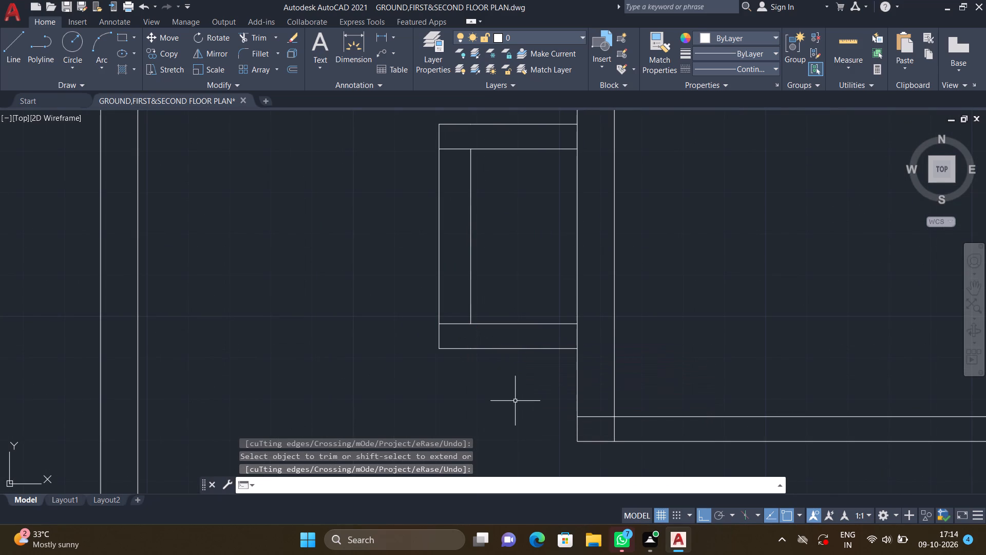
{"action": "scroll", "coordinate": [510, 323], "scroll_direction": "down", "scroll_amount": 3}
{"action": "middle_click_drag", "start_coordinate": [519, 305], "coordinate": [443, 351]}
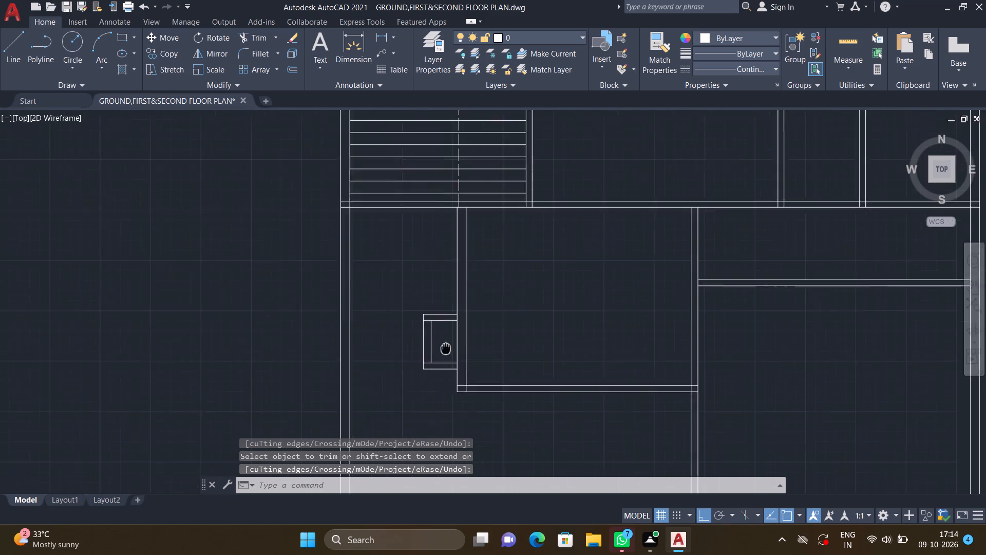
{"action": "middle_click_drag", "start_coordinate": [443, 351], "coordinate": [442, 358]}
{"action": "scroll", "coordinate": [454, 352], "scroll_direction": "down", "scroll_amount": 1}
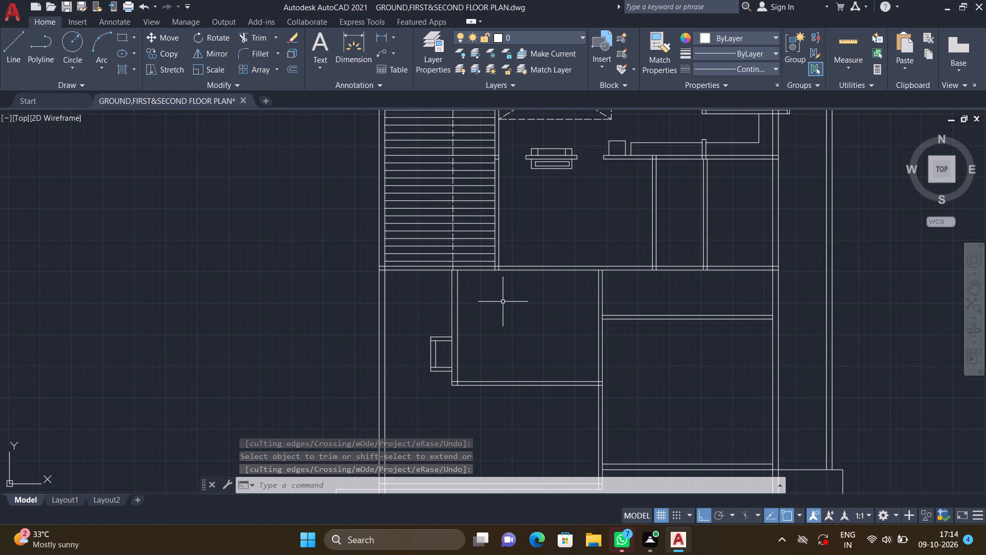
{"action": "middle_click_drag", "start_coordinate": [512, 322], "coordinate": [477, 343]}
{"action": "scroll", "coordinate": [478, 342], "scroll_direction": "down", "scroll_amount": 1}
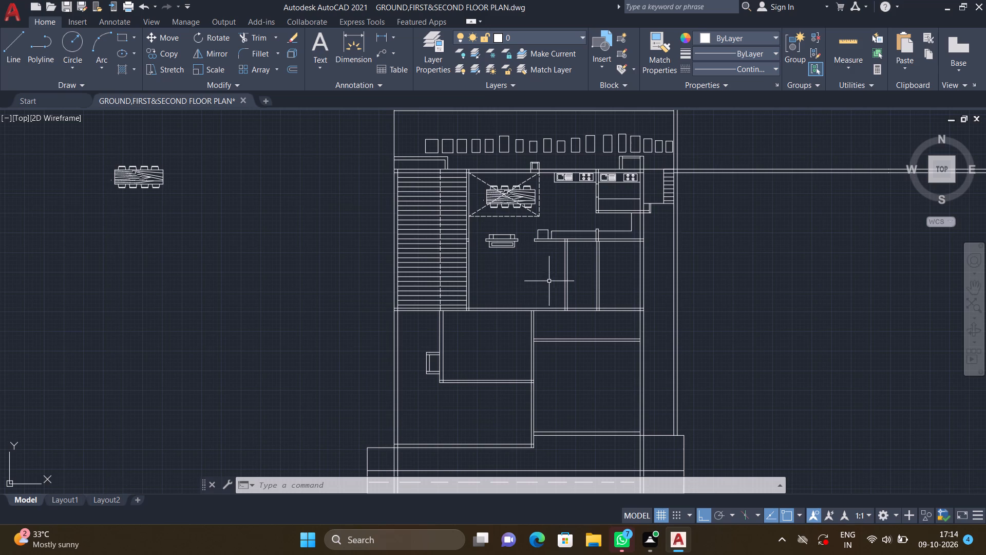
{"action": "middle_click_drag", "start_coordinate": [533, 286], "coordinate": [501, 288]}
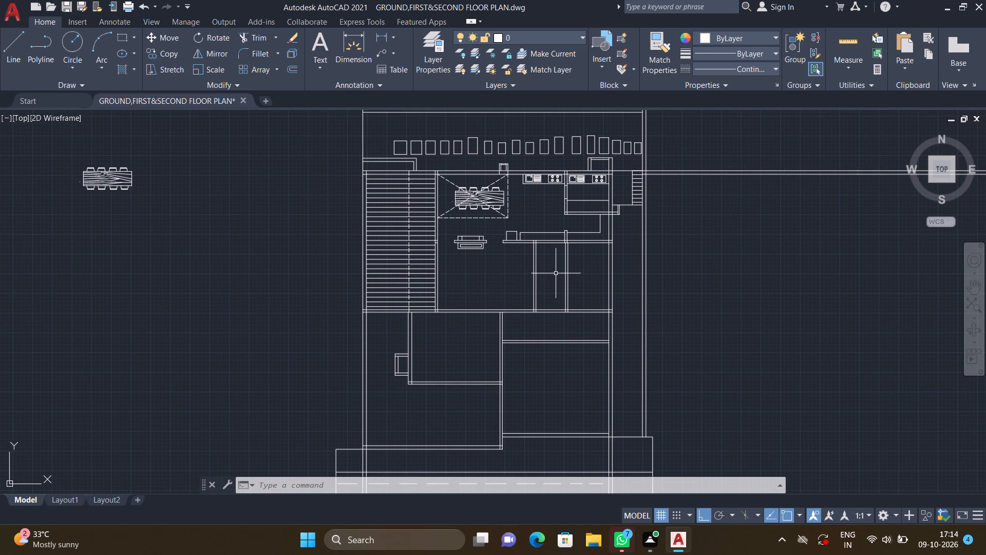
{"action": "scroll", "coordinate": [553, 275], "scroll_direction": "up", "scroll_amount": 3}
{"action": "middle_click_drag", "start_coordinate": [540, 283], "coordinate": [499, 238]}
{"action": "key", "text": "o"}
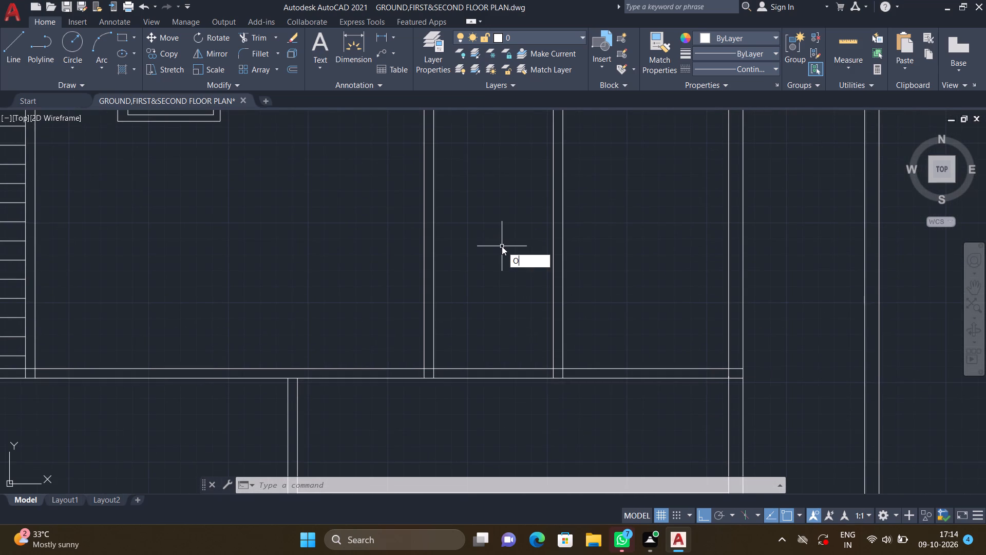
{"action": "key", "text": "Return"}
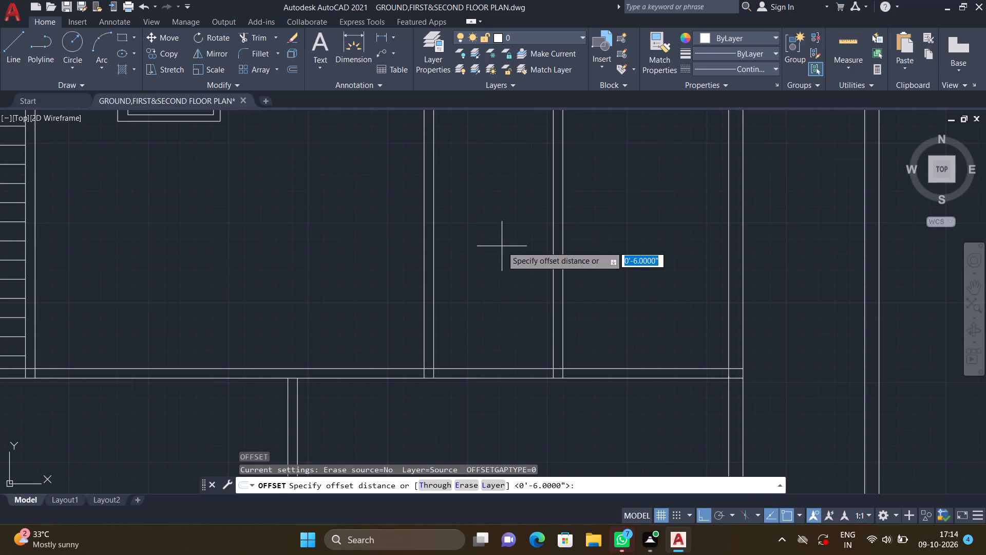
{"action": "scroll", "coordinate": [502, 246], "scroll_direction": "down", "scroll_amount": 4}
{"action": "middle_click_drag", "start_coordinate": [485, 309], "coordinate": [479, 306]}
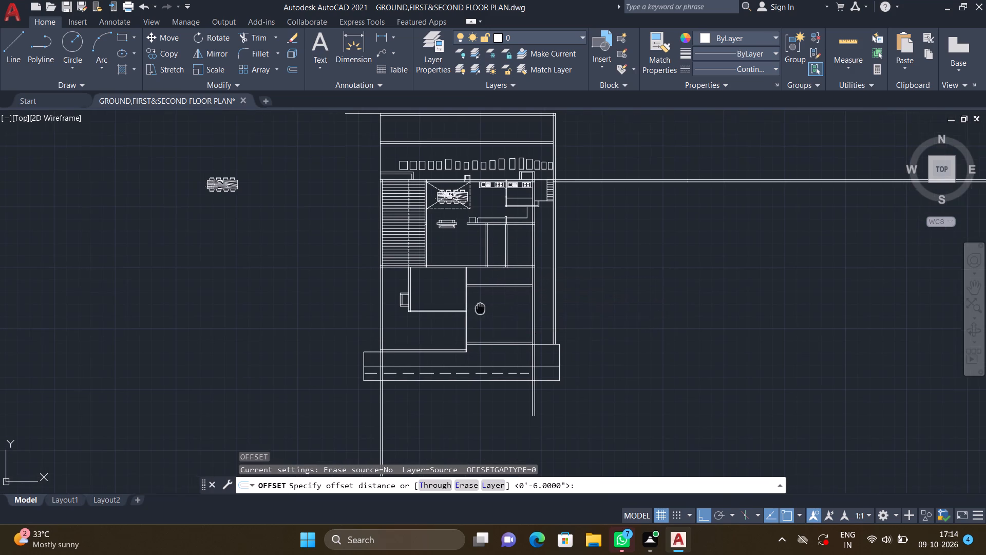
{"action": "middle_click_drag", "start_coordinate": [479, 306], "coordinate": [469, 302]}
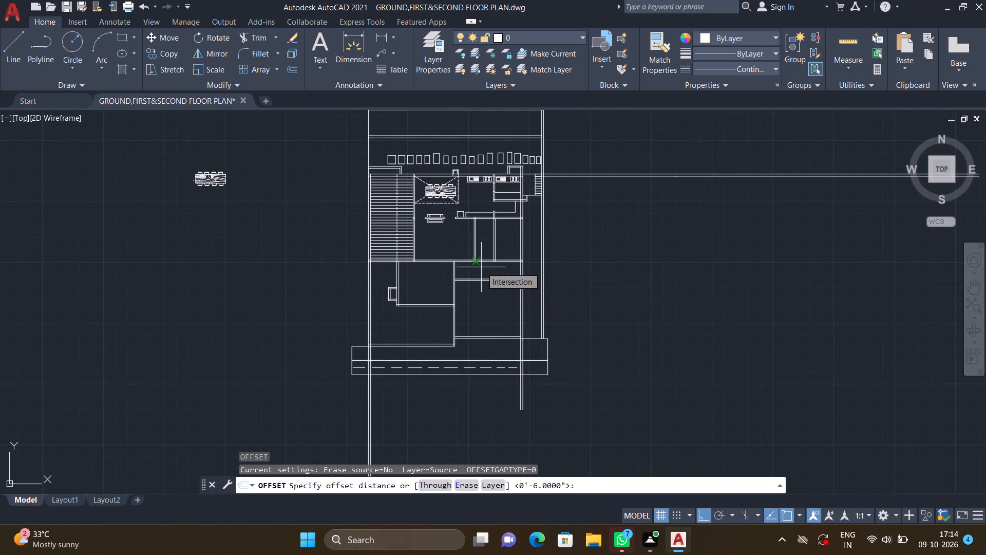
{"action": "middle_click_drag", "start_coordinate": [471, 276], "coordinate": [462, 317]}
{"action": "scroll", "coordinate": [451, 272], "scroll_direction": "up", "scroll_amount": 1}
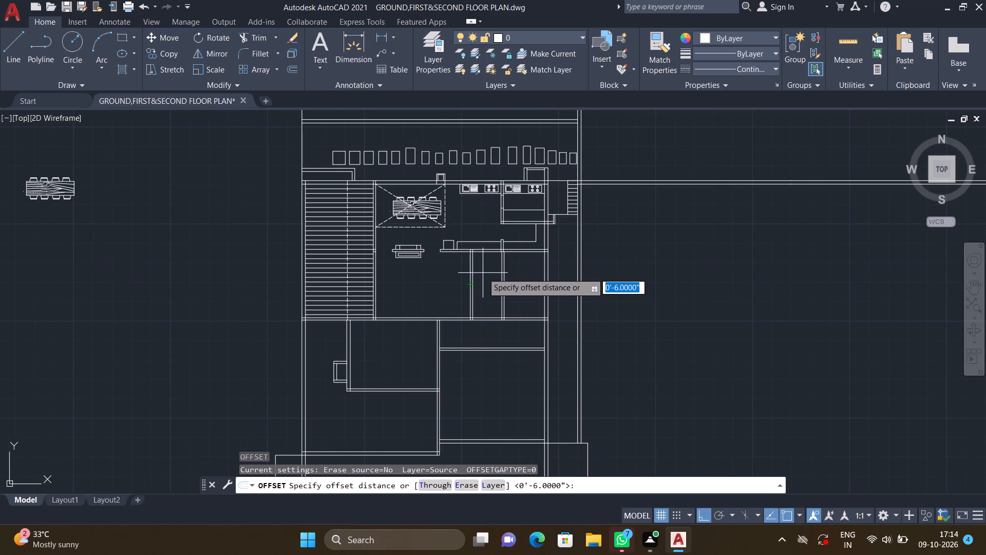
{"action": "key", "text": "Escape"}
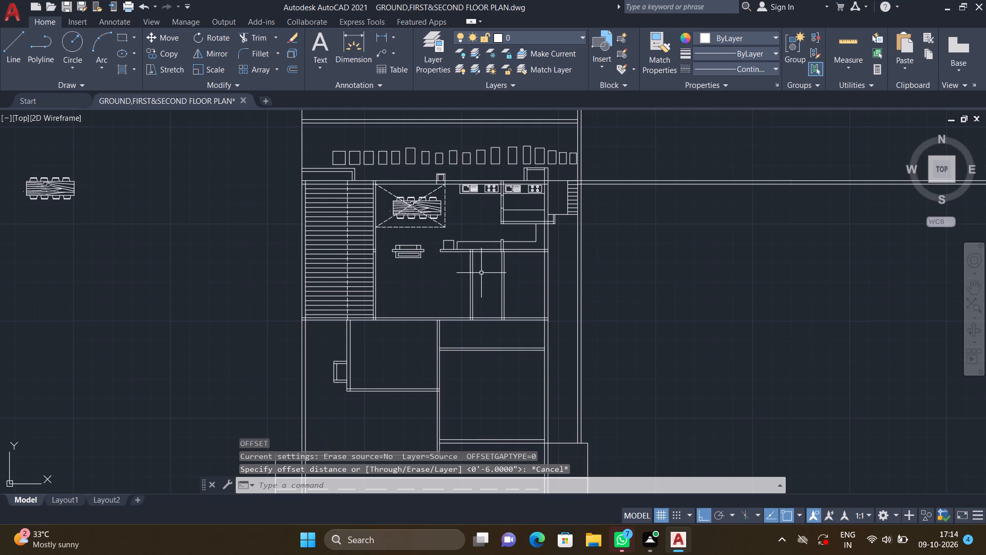
Offset the lower line of the narrow middle room's north wall 7'10" south into the room.
{"action": "key", "text": "o"}
{"action": "key", "text": "Return"}
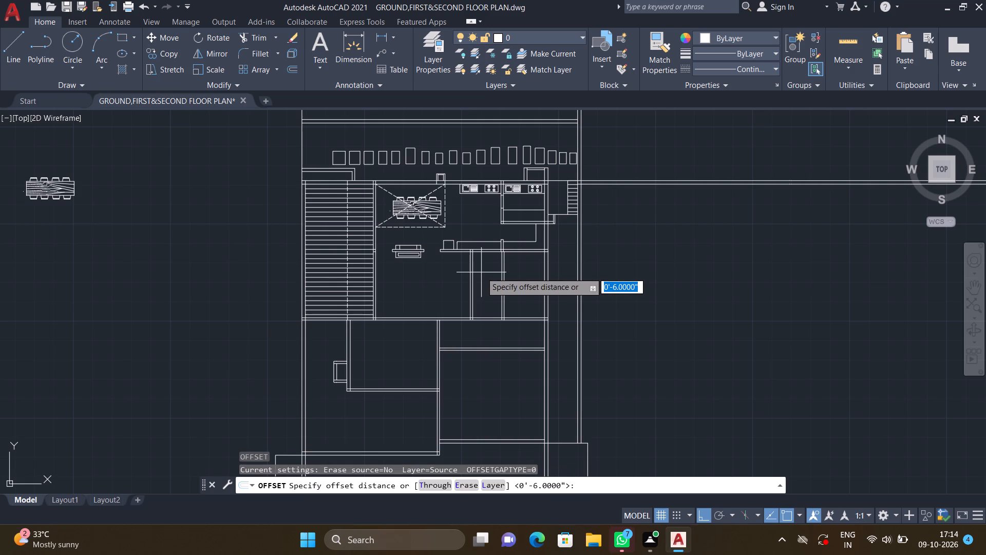
{"action": "scroll", "coordinate": [482, 272], "scroll_direction": "up", "scroll_amount": 1}
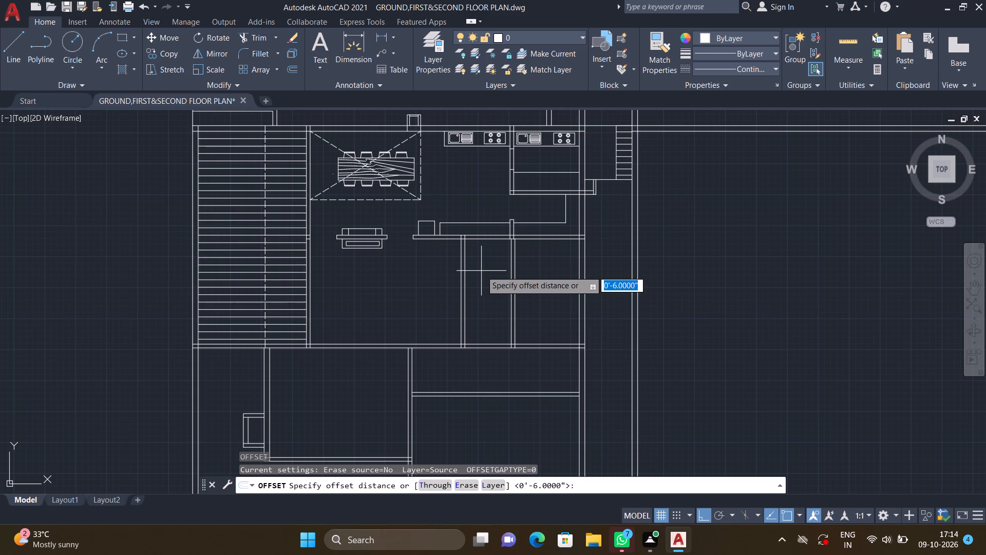
{"action": "type", "text": "7'"}
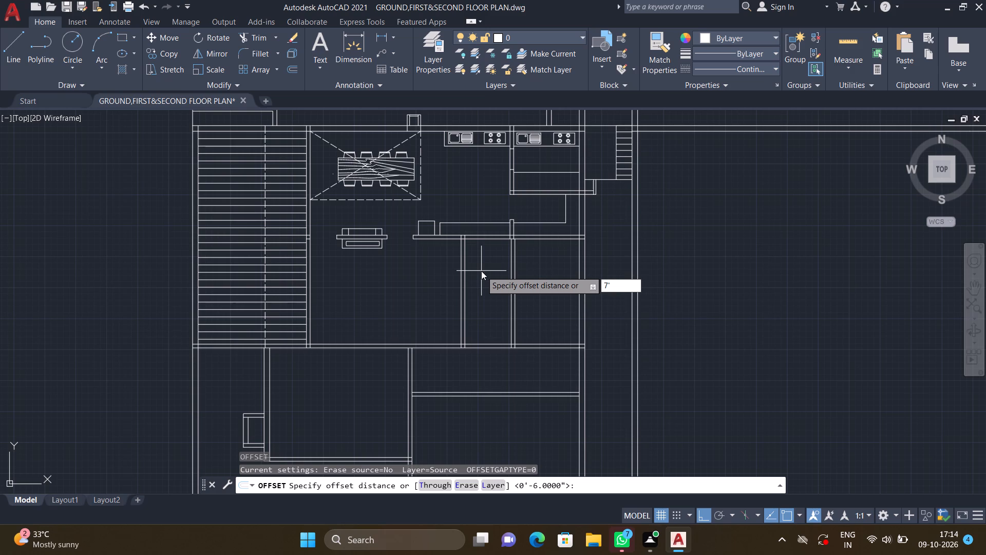
{"action": "type", "text": "10\""}
{"action": "key", "text": "Return"}
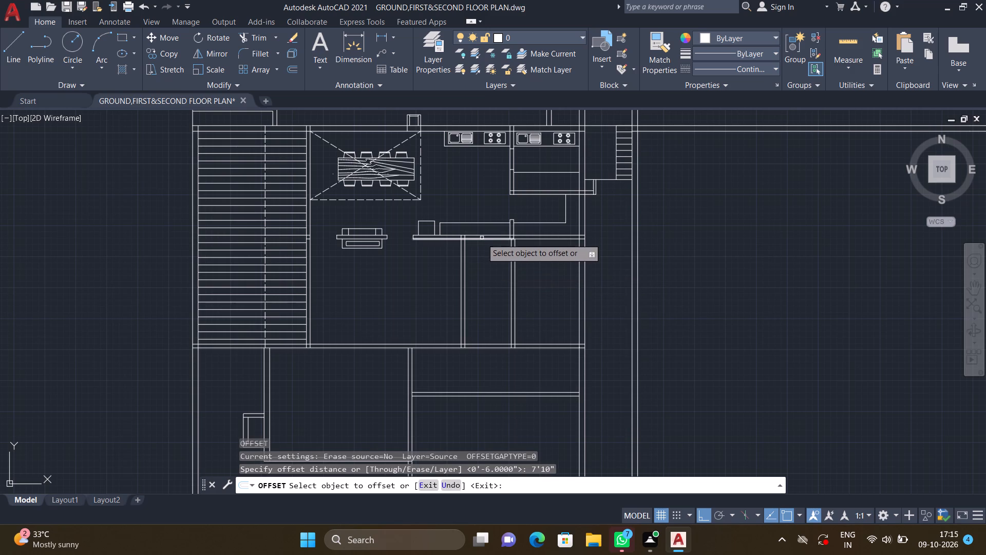
{"action": "left_click", "coordinate": [482, 239]}
{"action": "left_click", "coordinate": [482, 280]}
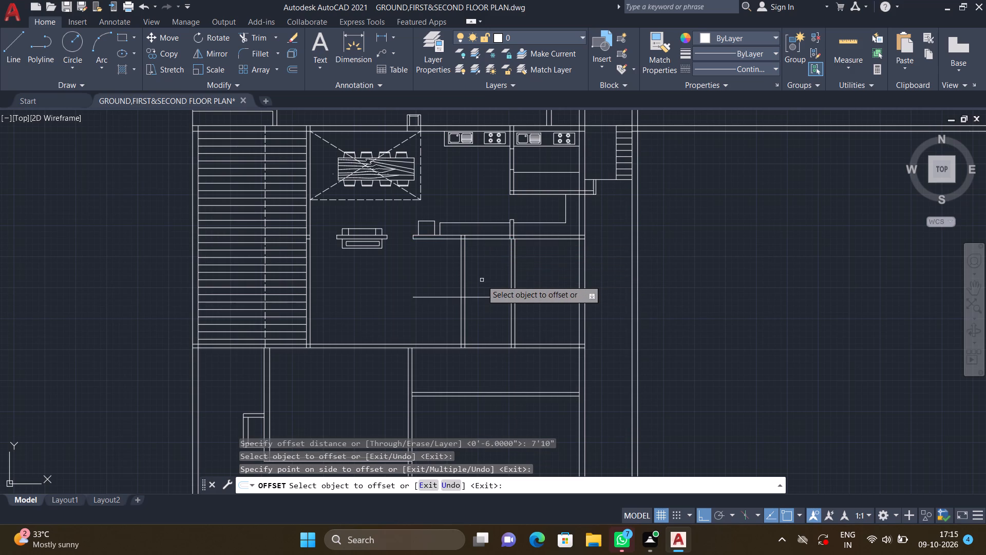
{"action": "key", "text": "Return"}
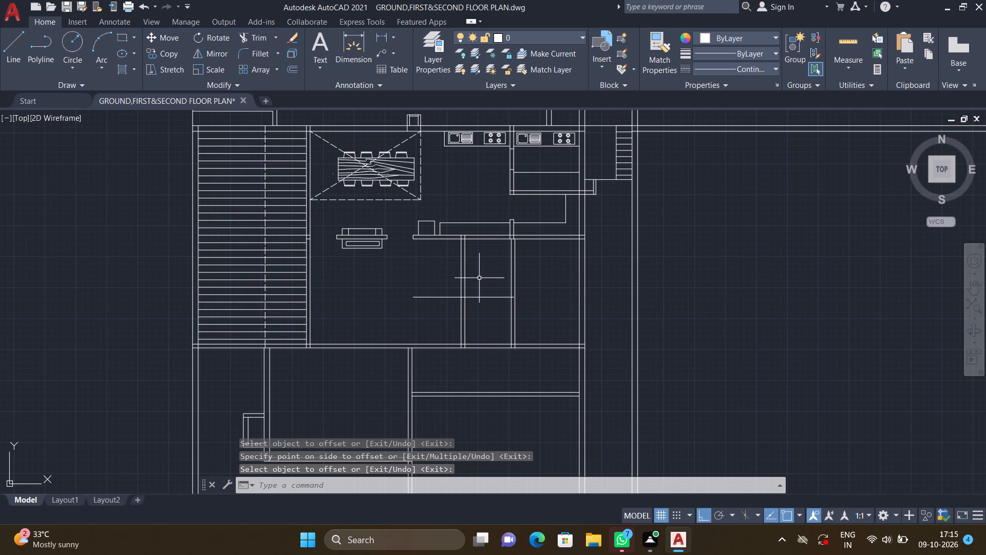
Offset the new horizontal line crossing the narrow room 6" south to form a wall.
{"action": "key", "text": "o"}
{"action": "key", "text": "Return"}
{"action": "type", "text": "6\""}
{"action": "key", "text": "Return"}
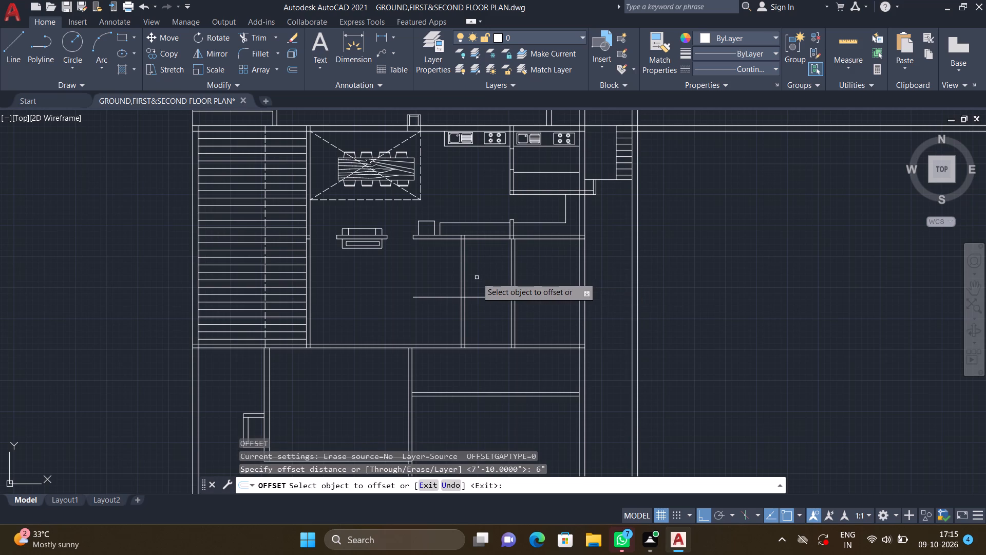
{"action": "left_click", "coordinate": [494, 298]}
{"action": "double_click", "coordinate": [495, 312]}
{"action": "key", "text": "Return"}
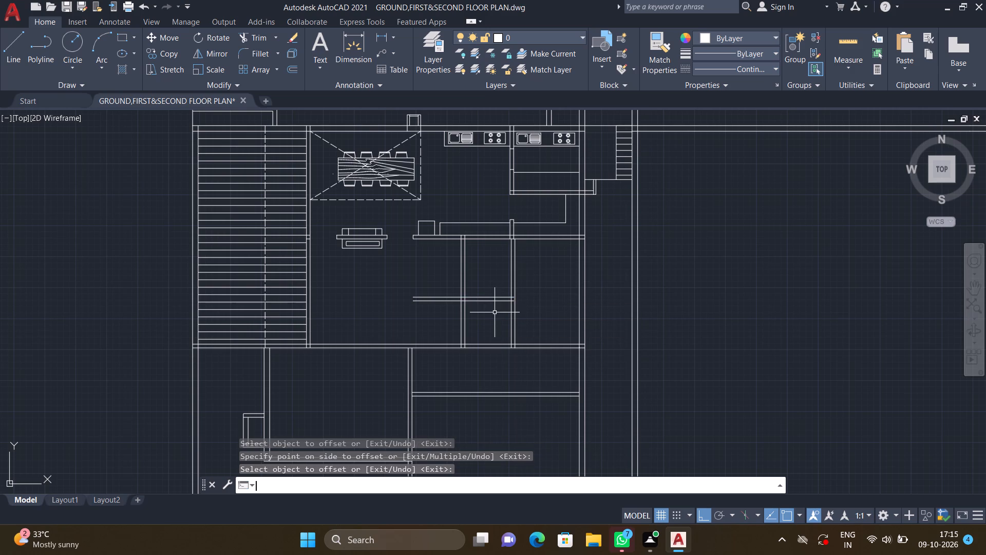
{"action": "scroll", "coordinate": [508, 303], "scroll_direction": "up", "scroll_amount": 2}
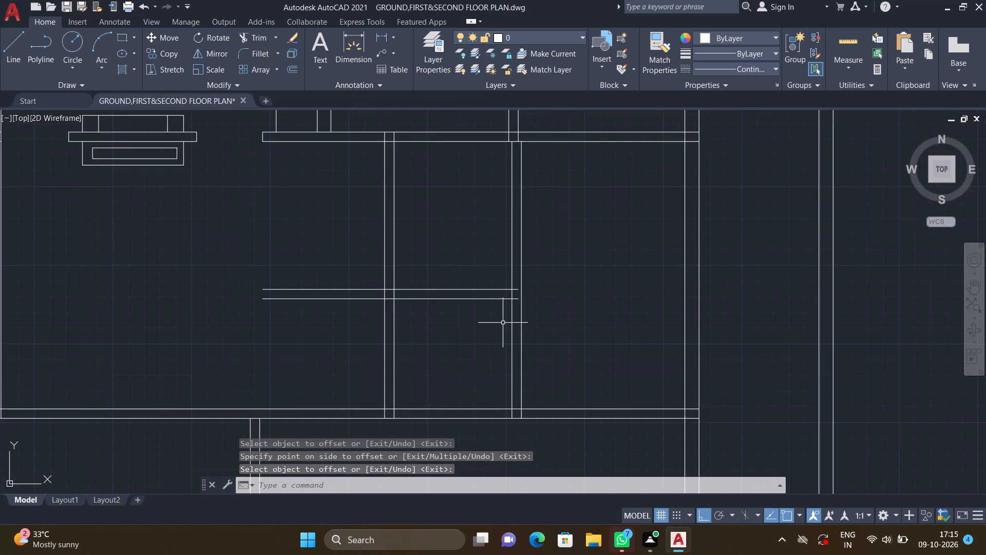
Extend the narrow room's two new horizontal wall lines east to the outer line of its east partition.
{"action": "type", "text": "EX"}
{"action": "key", "text": "Return"}
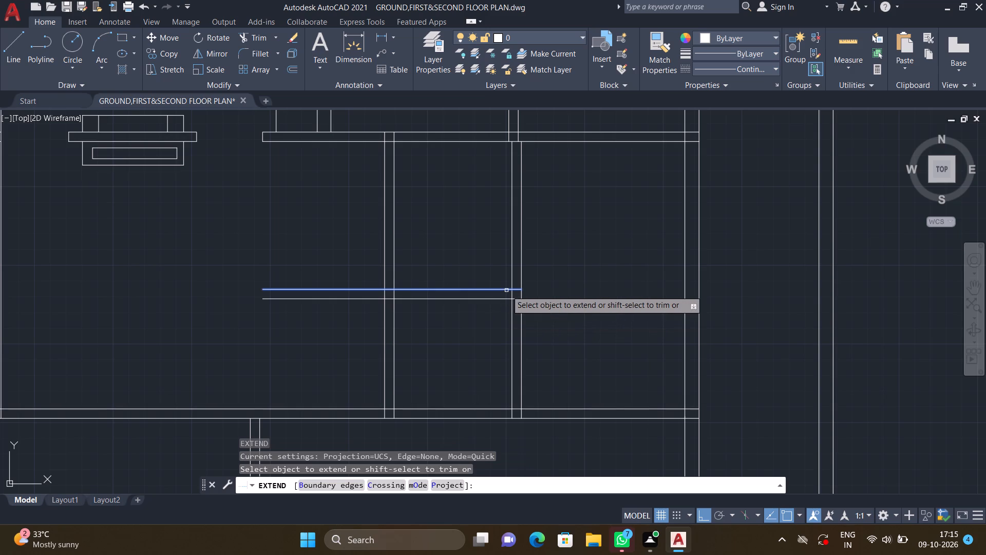
{"action": "scroll", "coordinate": [523, 305], "scroll_direction": "up", "scroll_amount": 1}
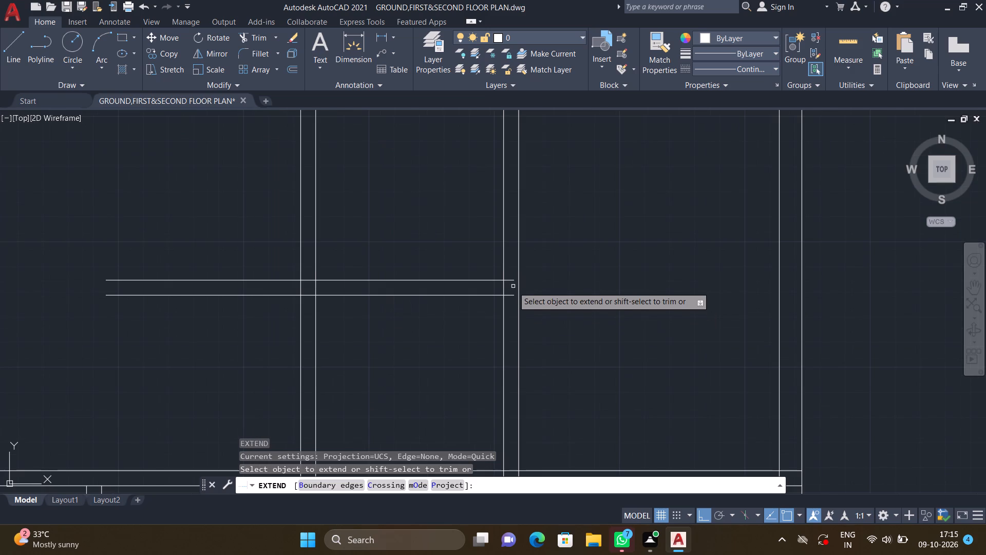
{"action": "double_click", "coordinate": [511, 281]}
{"action": "double_click", "coordinate": [512, 296]}
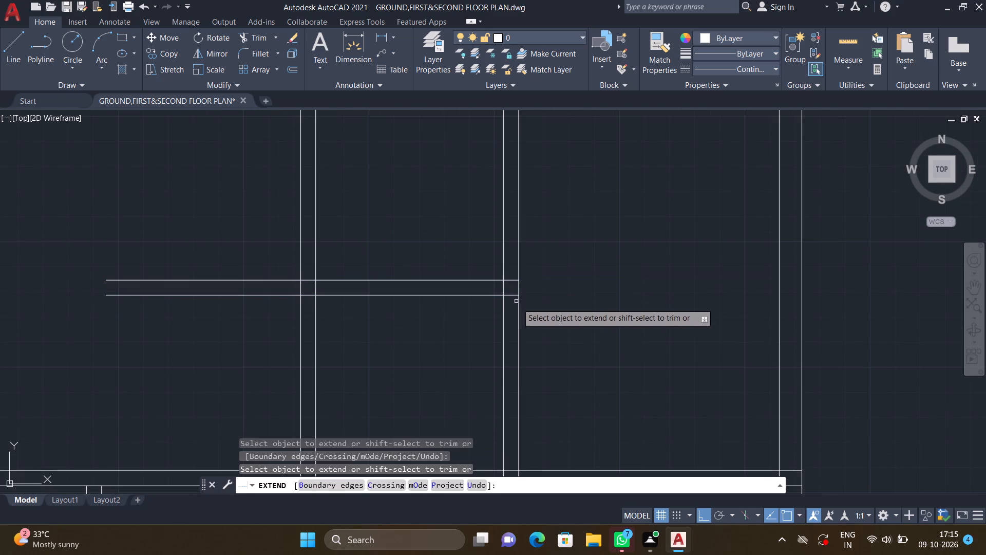
{"action": "key", "text": "Return"}
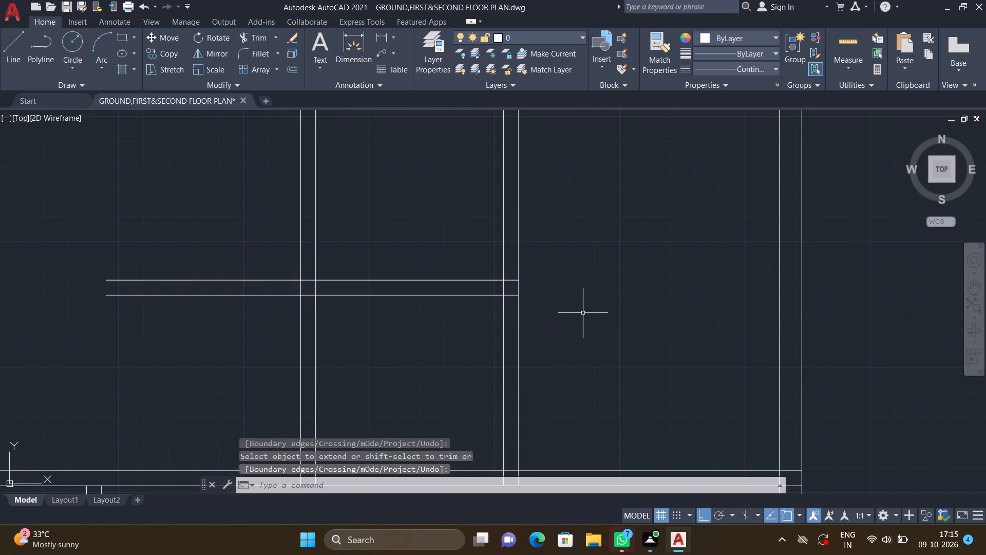
Trim off the parts of the two horizontal wall lines that stick out west of the narrow room's west partition.
{"action": "type", "text": "TR"}
{"action": "key", "text": "Return"}
{"action": "scroll", "coordinate": [549, 318], "scroll_direction": "down", "scroll_amount": 2}
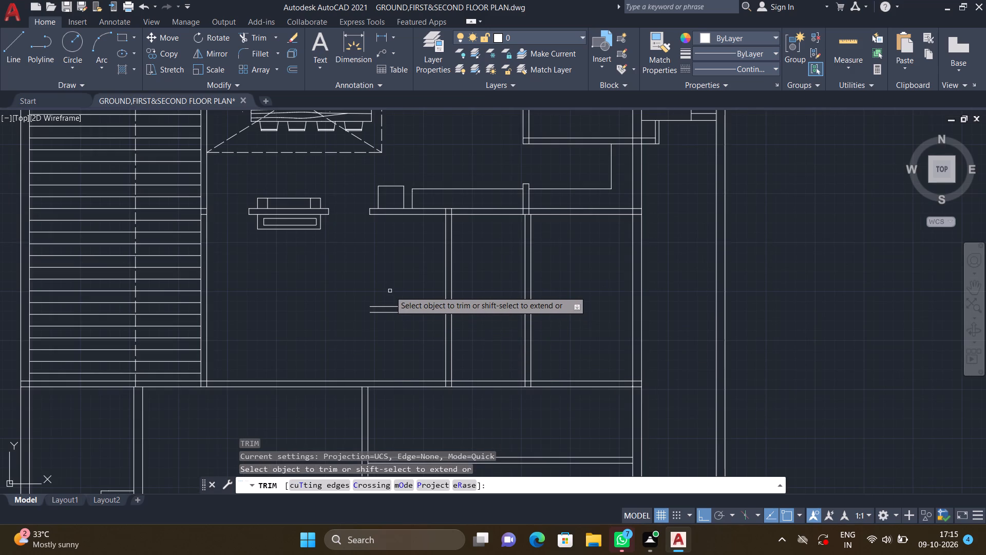
{"action": "left_click_drag", "start_coordinate": [390, 291], "coordinate": [404, 324]}
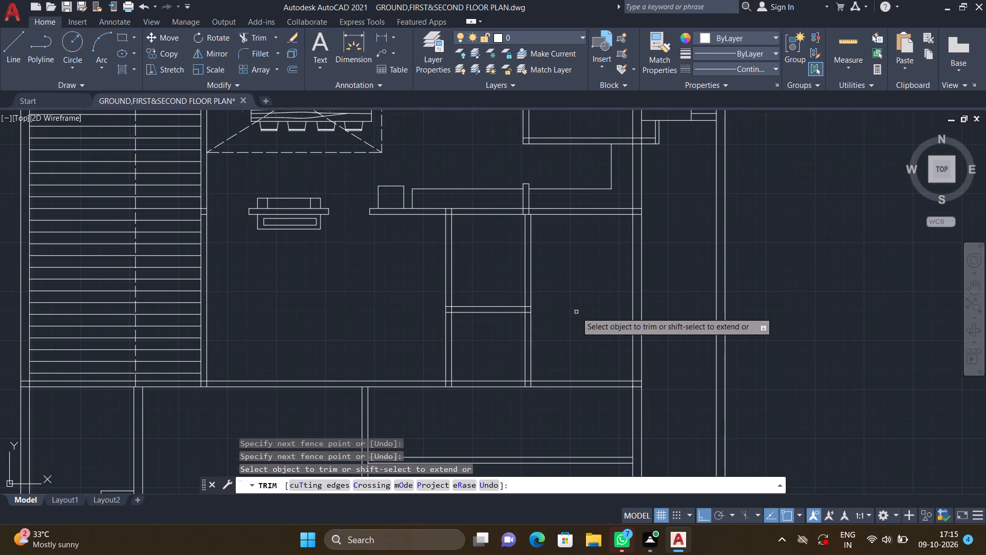
{"action": "key", "text": "Return"}
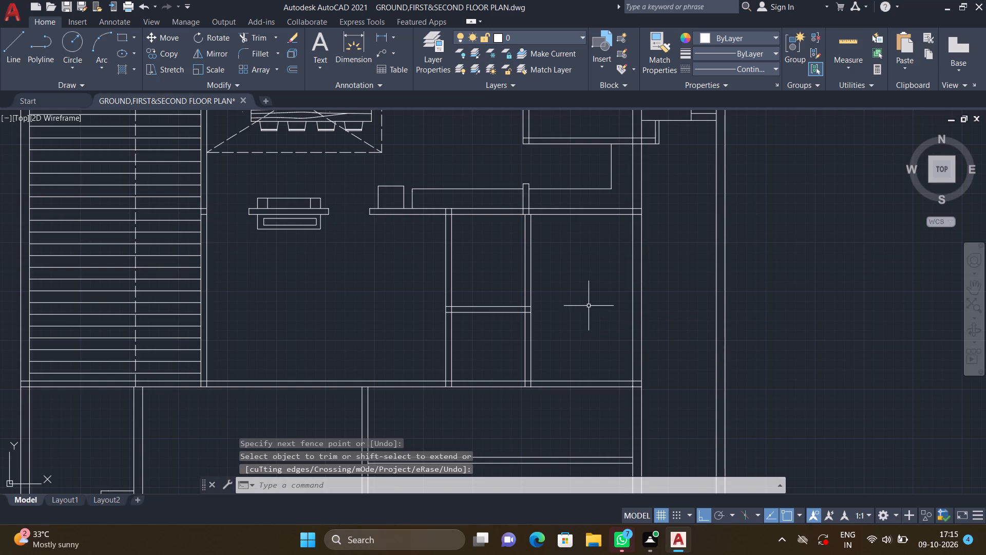
Offset the lower line of the east room's north wall 5'5" south into the room.
{"action": "middle_click_drag", "start_coordinate": [578, 295], "coordinate": [517, 337]}
{"action": "key", "text": "o"}
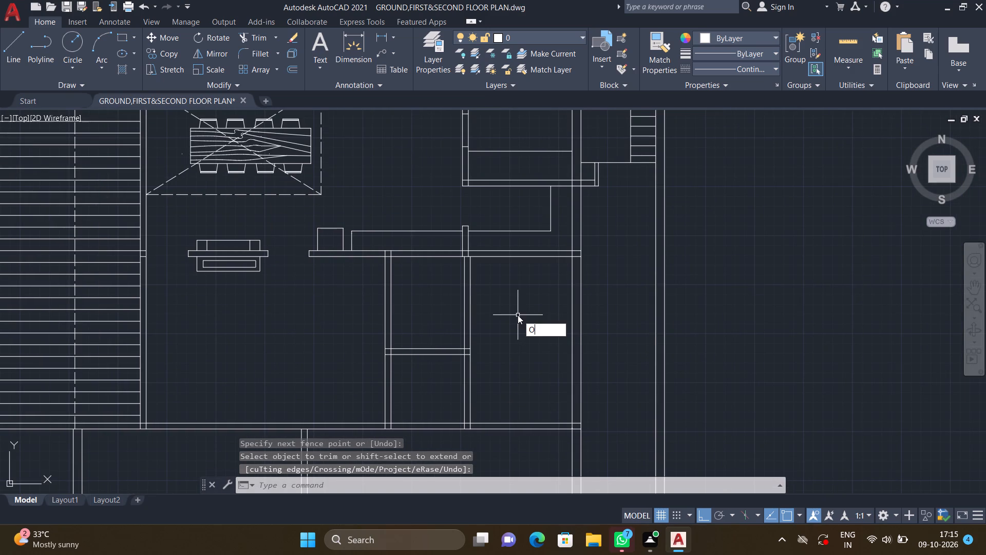
{"action": "key", "text": "Return"}
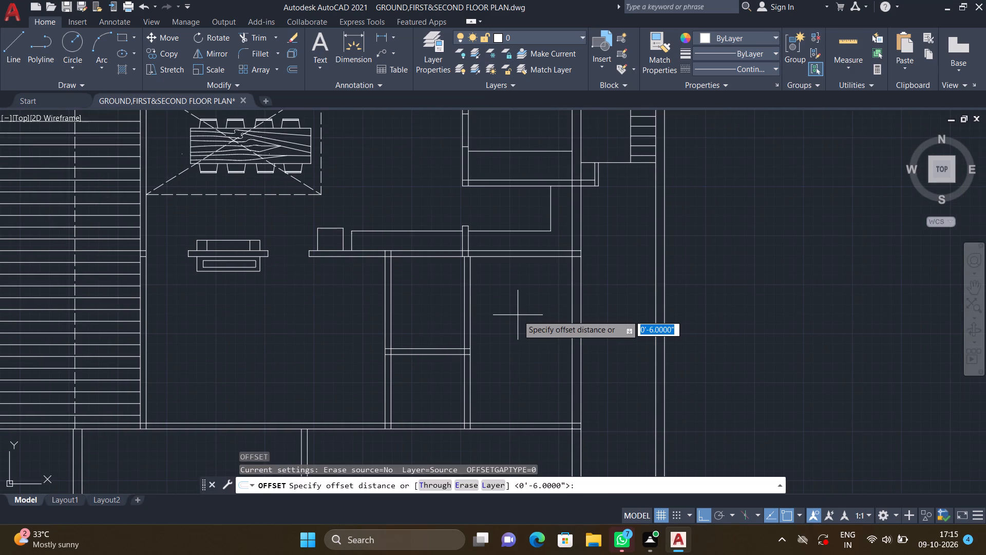
{"action": "type", "text": "5'"}
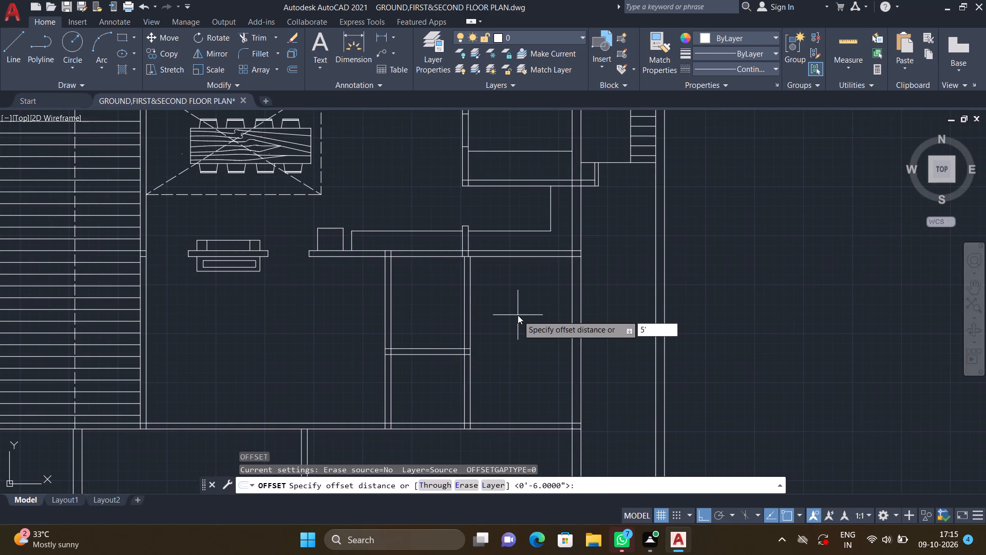
{"action": "type", "text": "5\""}
{"action": "key", "text": "Return"}
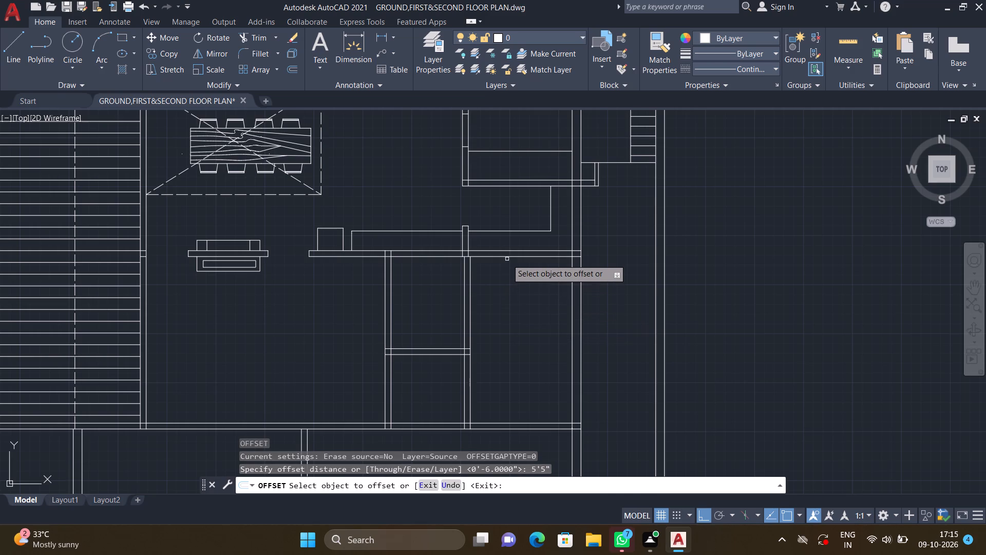
{"action": "left_click", "coordinate": [506, 255]}
{"action": "left_click", "coordinate": [507, 327]}
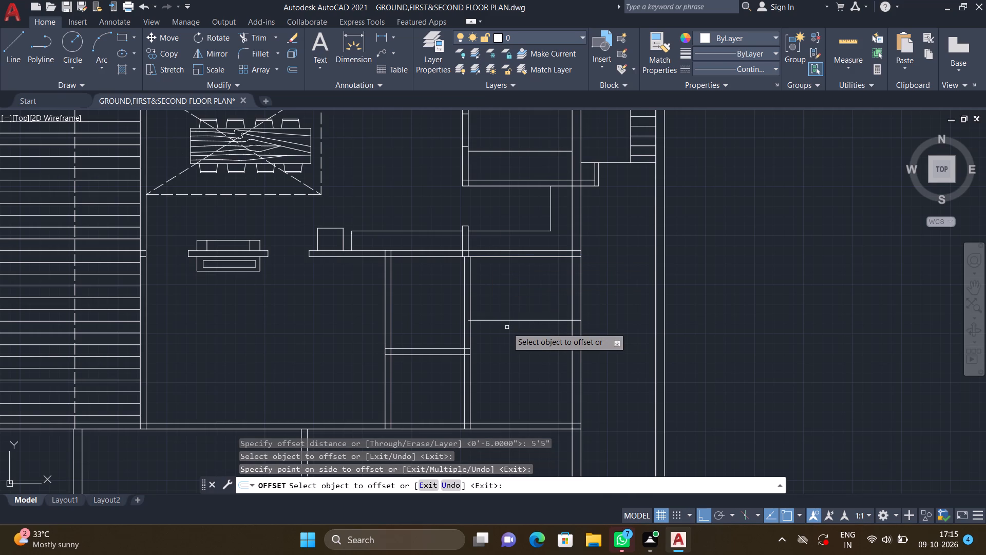
{"action": "key", "text": "Return"}
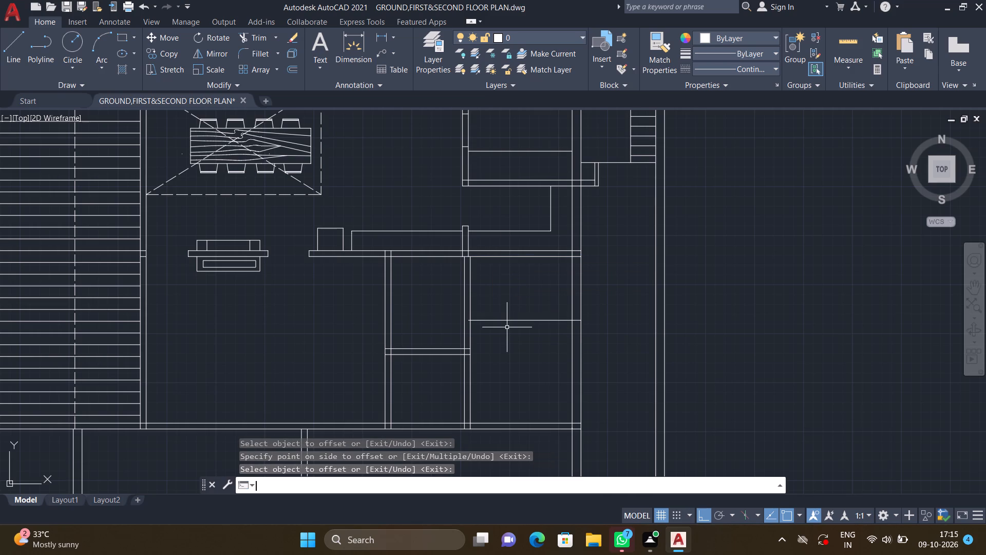
Trim both ends of the new horizontal line where they cross into the east room's west partition and east wall.
{"action": "type", "text": "TR"}
{"action": "key", "text": "Return"}
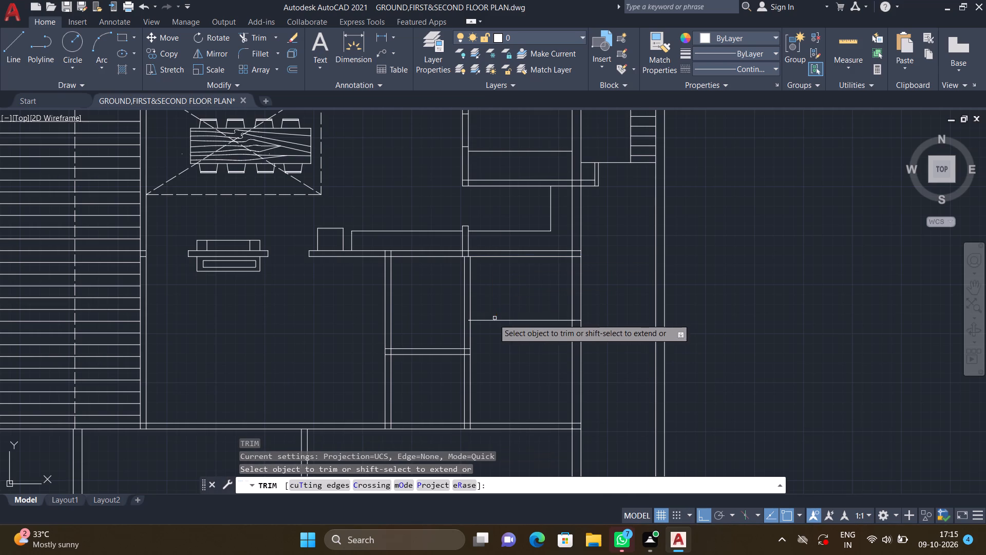
{"action": "scroll", "coordinate": [477, 328], "scroll_direction": "up", "scroll_amount": 2}
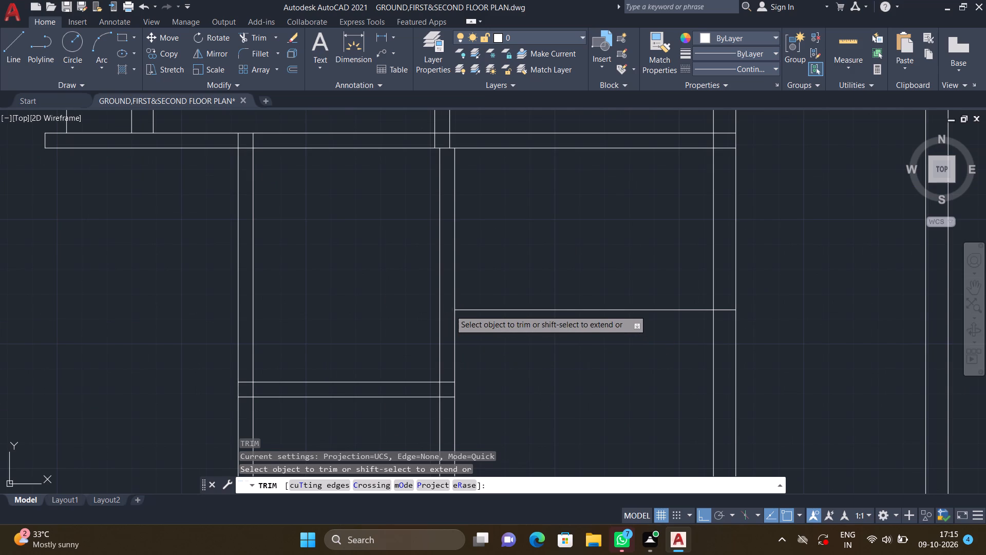
{"action": "left_click", "coordinate": [450, 310]}
{"action": "scroll", "coordinate": [524, 344], "scroll_direction": "down", "scroll_amount": 2}
{"action": "middle_click_drag", "start_coordinate": [541, 348], "coordinate": [497, 326]}
{"action": "scroll", "coordinate": [556, 313], "scroll_direction": "up", "scroll_amount": 2}
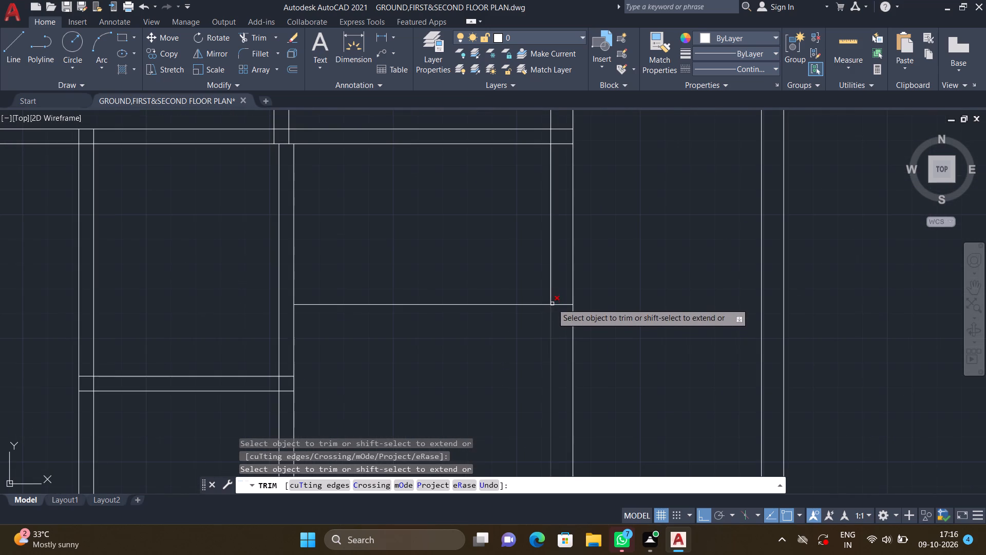
{"action": "left_click", "coordinate": [559, 304]}
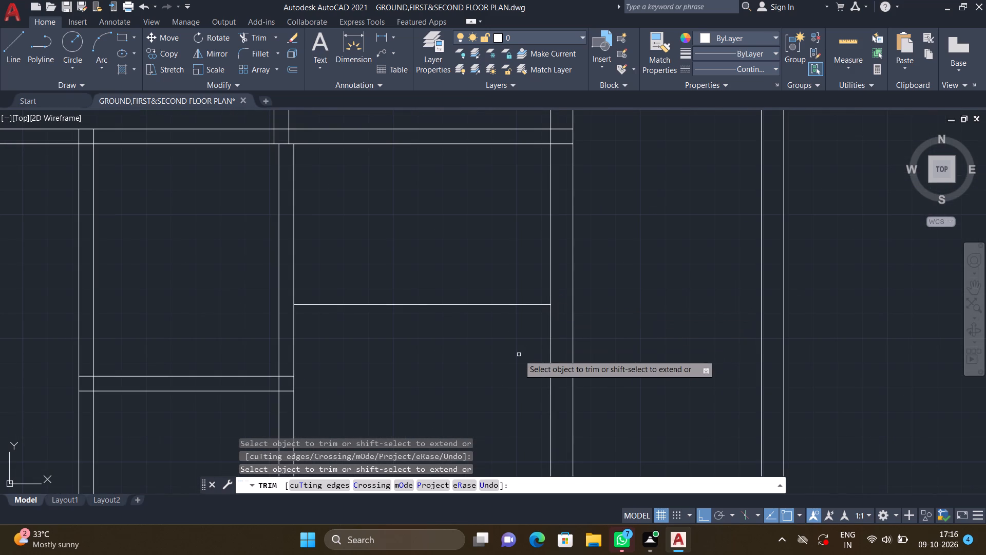
{"action": "key", "text": "Return"}
Offset the east room's new horizontal line 6" south to form a wall.
{"action": "key", "text": "o"}
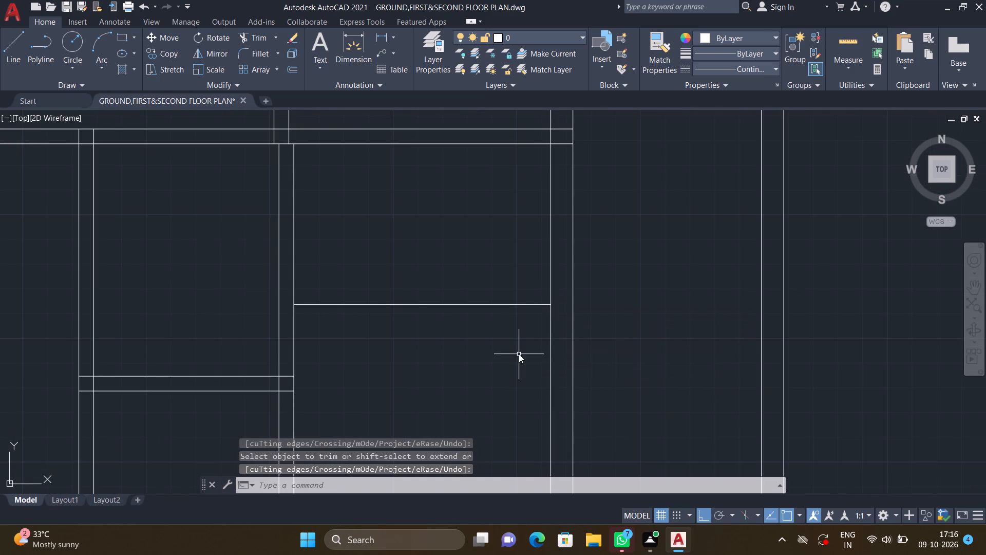
{"action": "key", "text": "Return"}
{"action": "type", "text": "6\""}
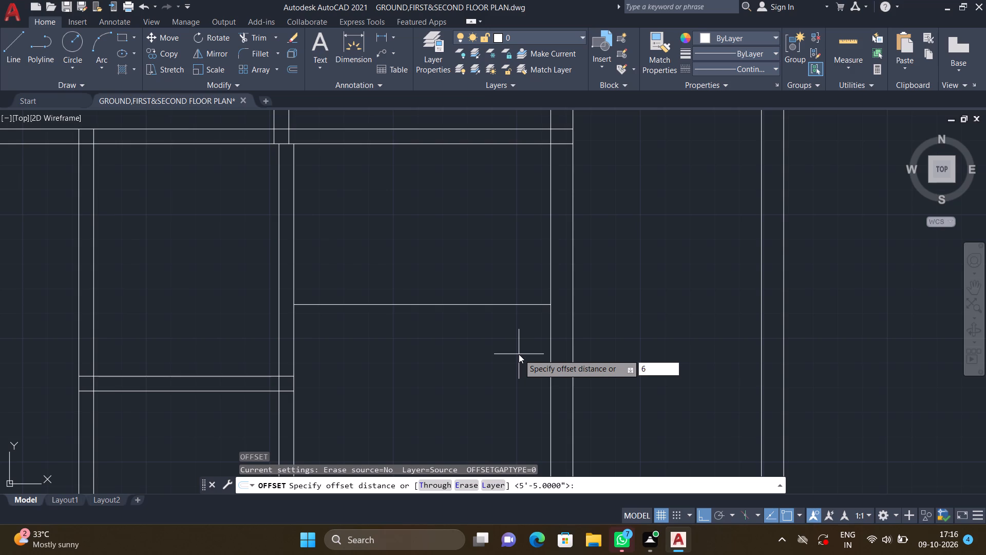
{"action": "key", "text": "Return"}
{"action": "left_click", "coordinate": [459, 304]}
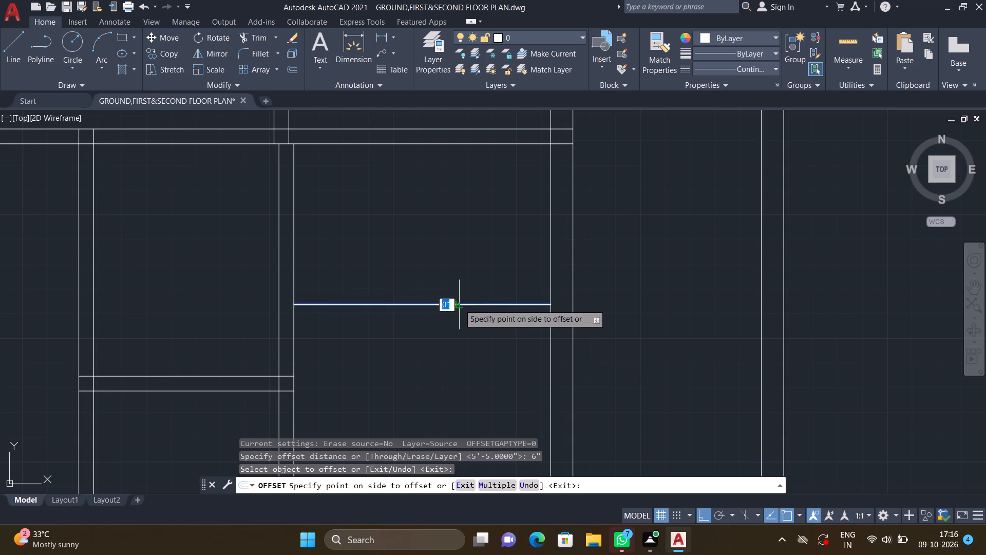
{"action": "left_click", "coordinate": [470, 332]}
{"action": "key", "text": "Return"}
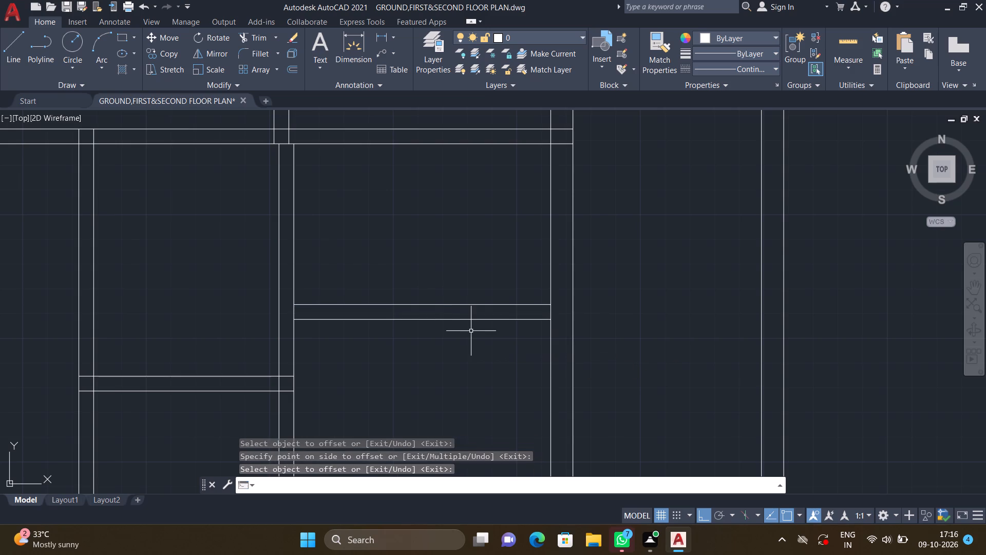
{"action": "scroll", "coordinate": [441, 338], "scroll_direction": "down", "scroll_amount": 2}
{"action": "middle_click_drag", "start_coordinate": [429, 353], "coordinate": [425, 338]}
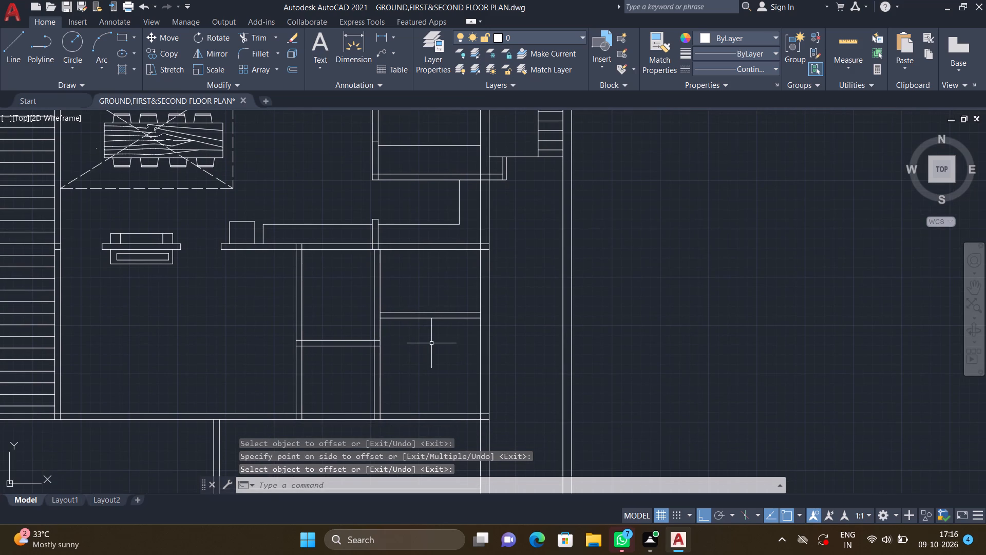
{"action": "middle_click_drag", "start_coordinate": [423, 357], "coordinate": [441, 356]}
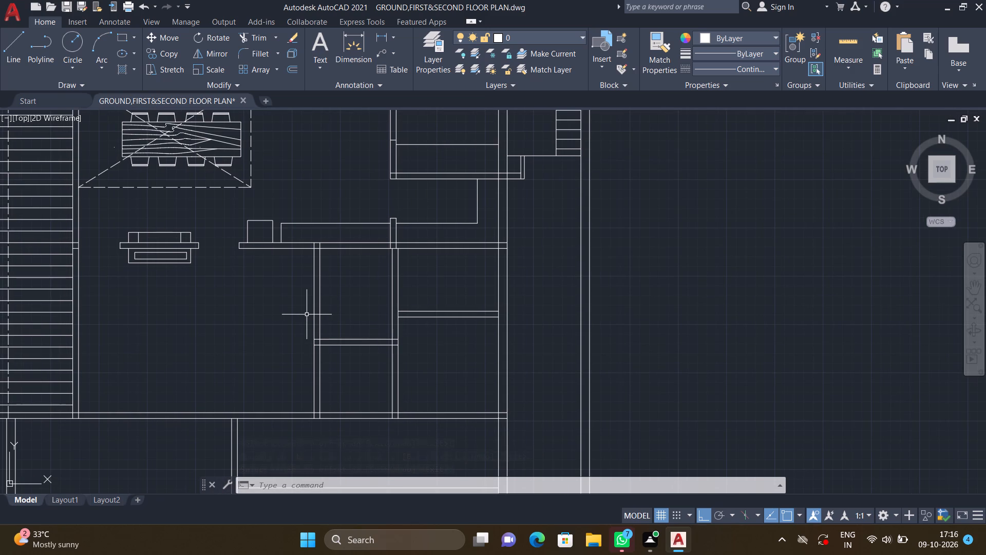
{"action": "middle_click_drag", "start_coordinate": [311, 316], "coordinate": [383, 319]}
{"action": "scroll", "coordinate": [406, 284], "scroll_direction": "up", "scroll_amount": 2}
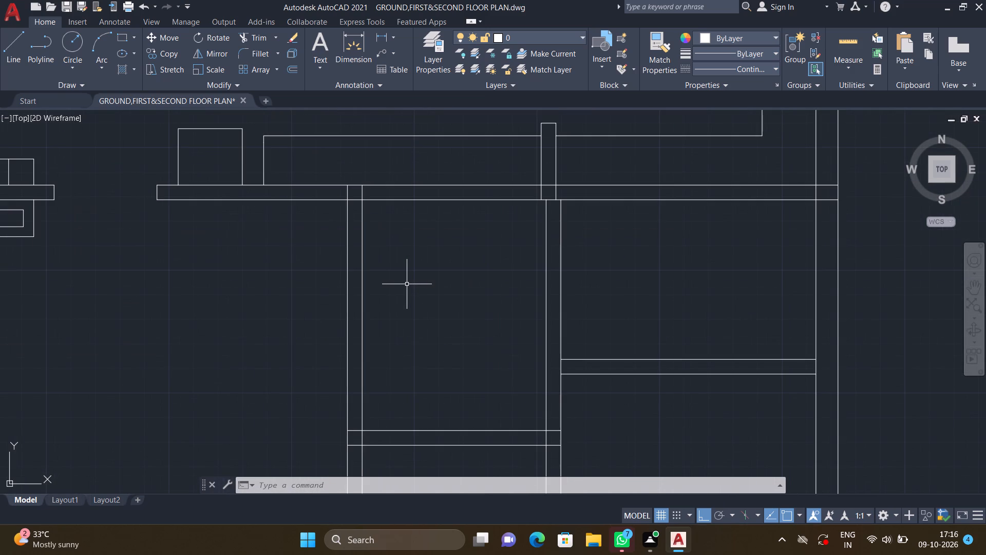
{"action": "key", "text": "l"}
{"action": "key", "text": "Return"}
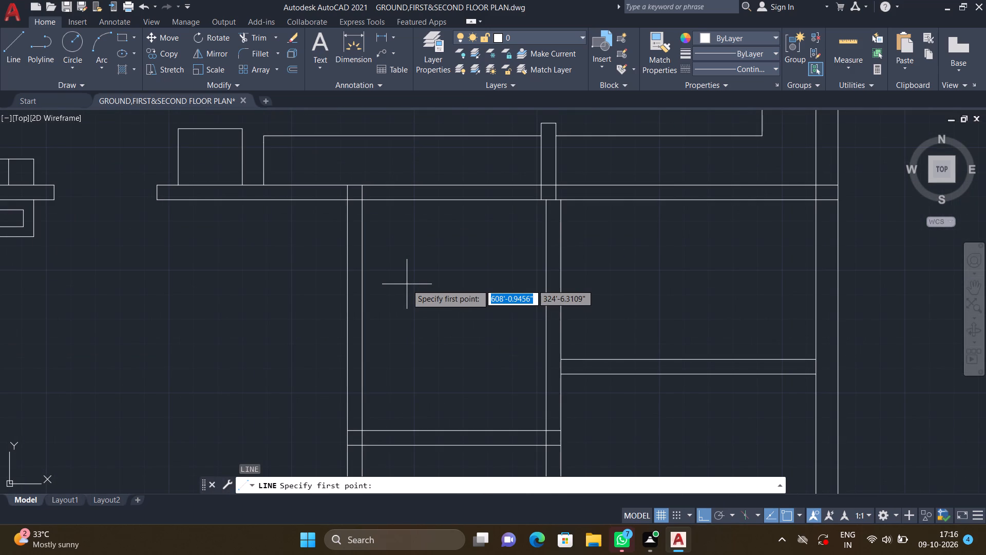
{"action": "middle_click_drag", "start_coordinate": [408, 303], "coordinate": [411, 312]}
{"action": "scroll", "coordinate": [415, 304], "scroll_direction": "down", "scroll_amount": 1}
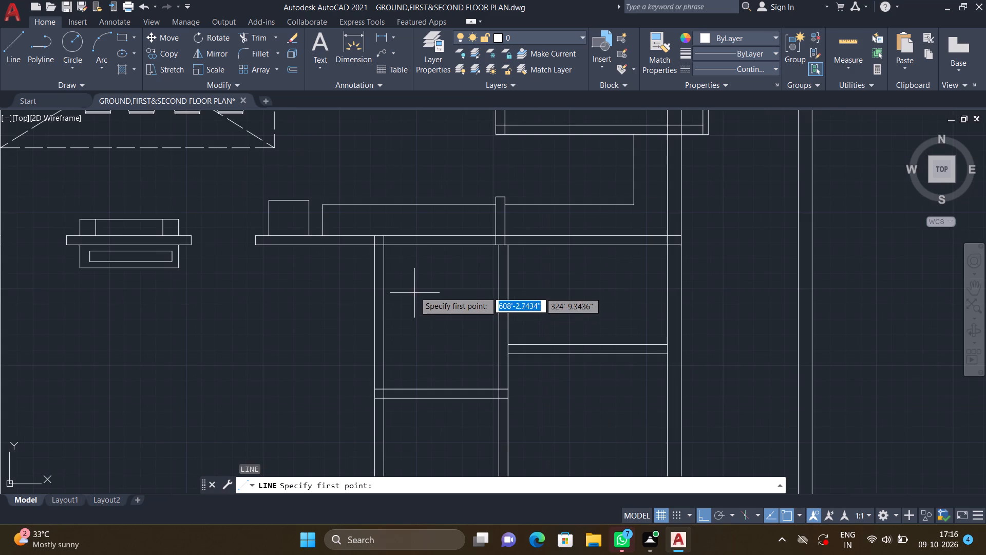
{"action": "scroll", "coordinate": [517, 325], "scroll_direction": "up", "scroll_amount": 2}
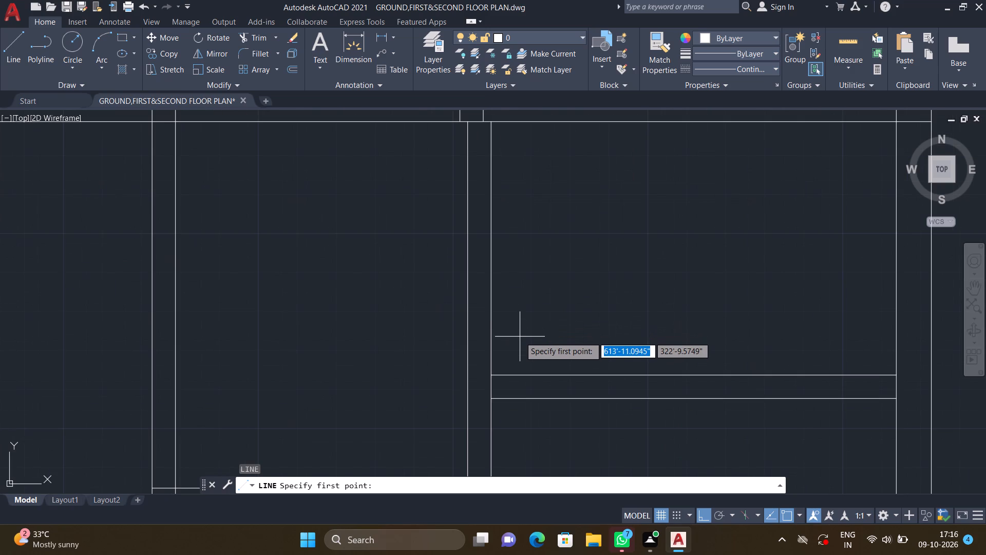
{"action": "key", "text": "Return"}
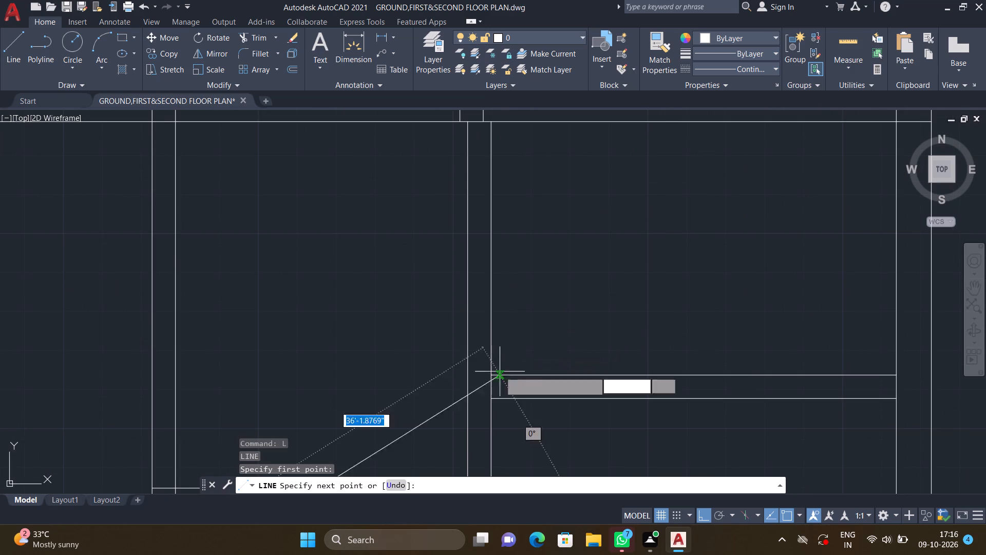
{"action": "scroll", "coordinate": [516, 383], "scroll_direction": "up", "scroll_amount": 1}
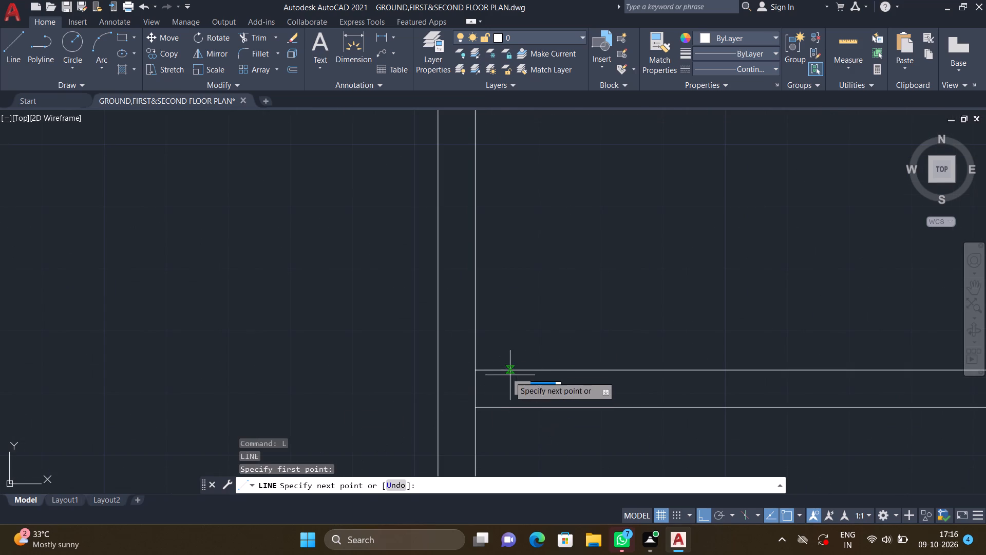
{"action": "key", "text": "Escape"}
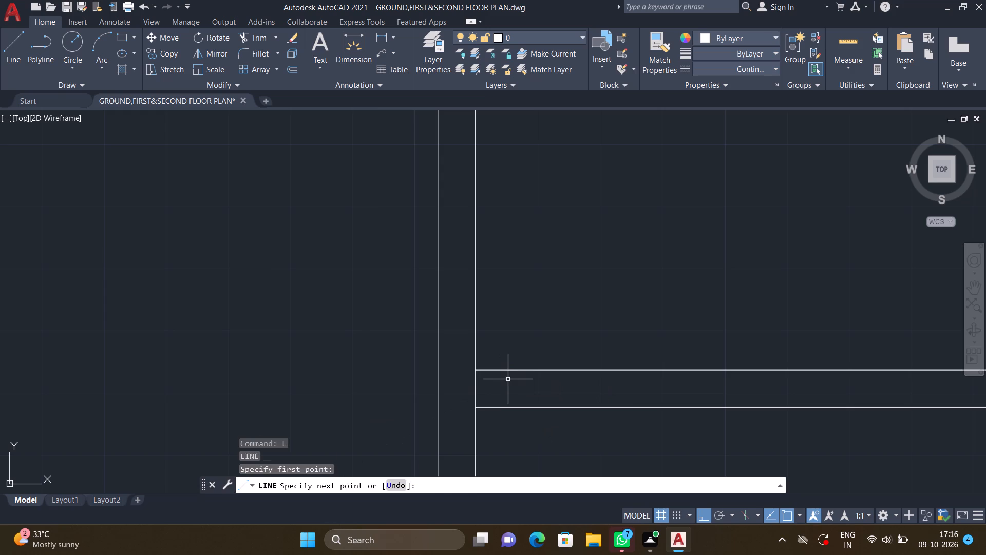
Draw a 5'5" vertical line just east of the east room's west partition, from the new cross wall up to the north wall.
{"action": "key", "text": "l"}
{"action": "key", "text": "Return"}
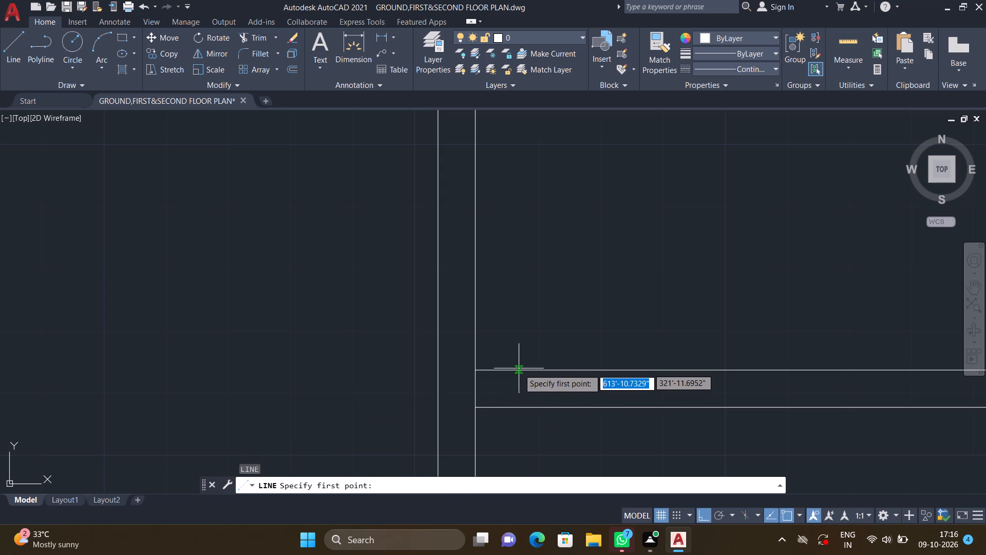
{"action": "scroll", "coordinate": [511, 375], "scroll_direction": "up", "scroll_amount": 1}
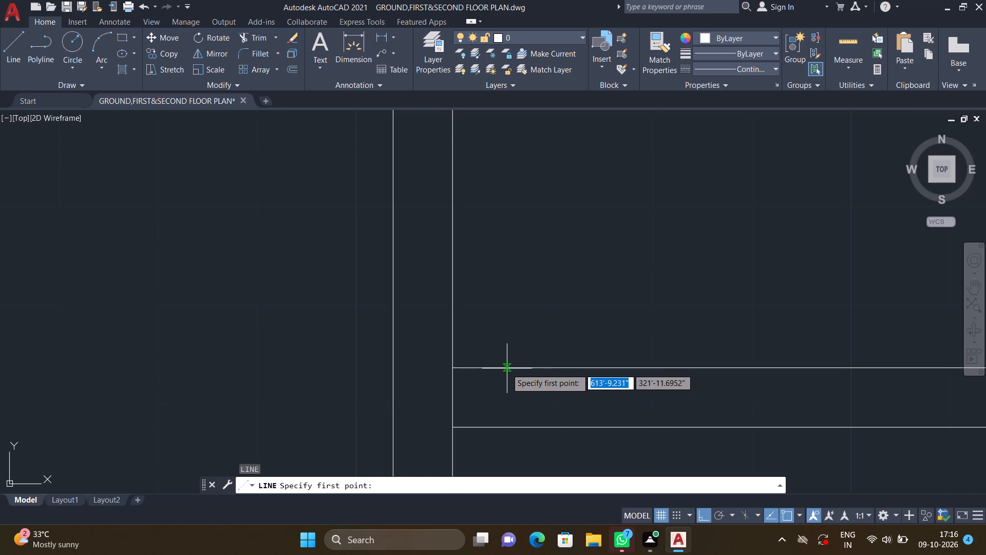
{"action": "left_click", "coordinate": [504, 368]}
{"action": "scroll", "coordinate": [498, 286], "scroll_direction": "down", "scroll_amount": 3}
{"action": "middle_click_drag", "start_coordinate": [498, 226], "coordinate": [499, 248]}
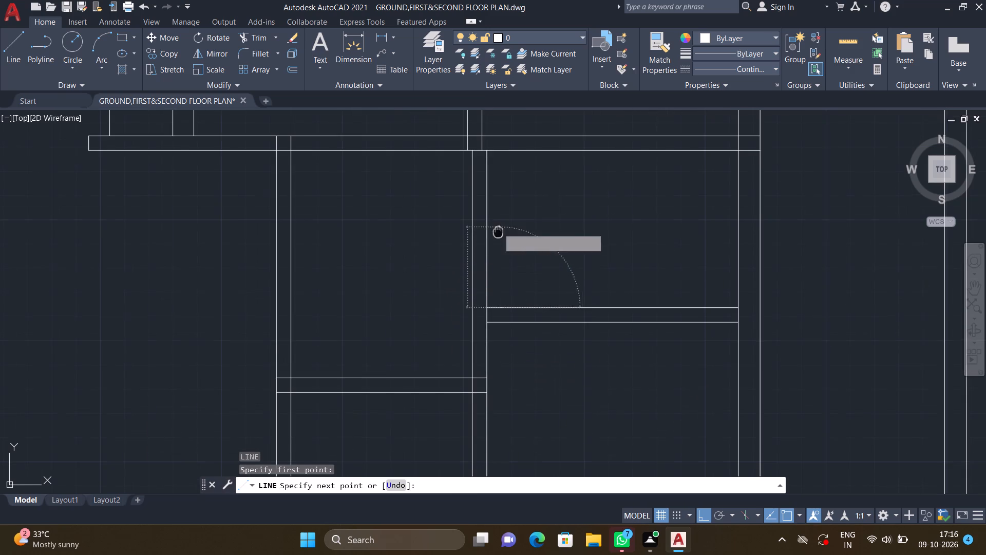
{"action": "middle_click_drag", "start_coordinate": [499, 248], "coordinate": [501, 284]}
{"action": "scroll", "coordinate": [499, 209], "scroll_direction": "up", "scroll_amount": 2}
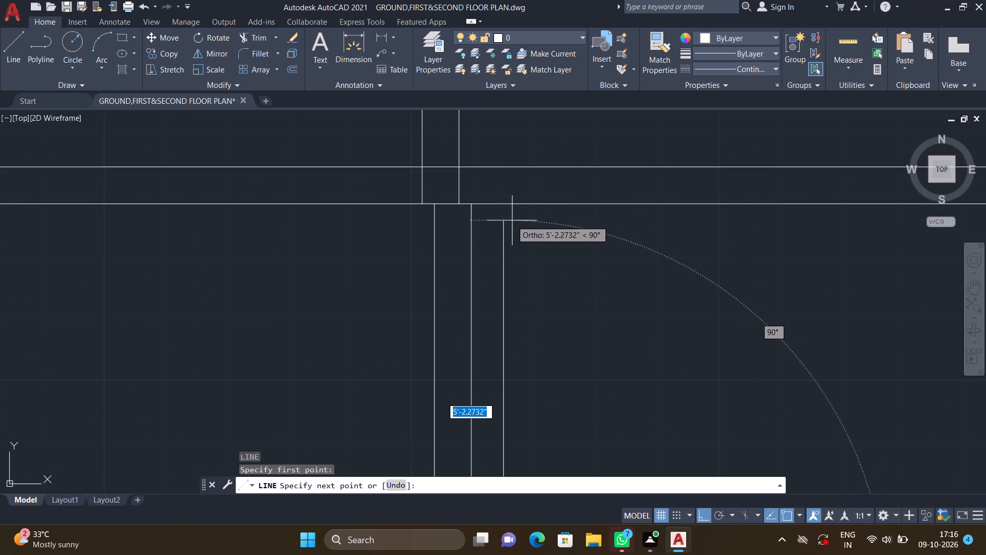
{"action": "scroll", "coordinate": [514, 222], "scroll_direction": "up", "scroll_amount": 1}
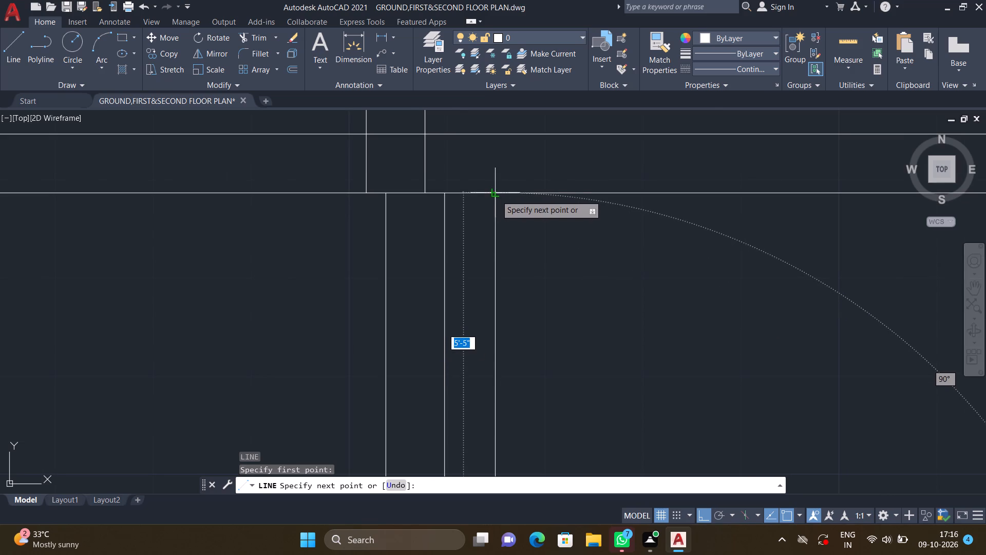
{"action": "left_click", "coordinate": [496, 195]}
{"action": "key", "text": "Return"}
Draw a short horizontal line across the thickness of the narrow room's west partition, a little north of the room's cross wall.
{"action": "scroll", "coordinate": [485, 216], "scroll_direction": "down", "scroll_amount": 5}
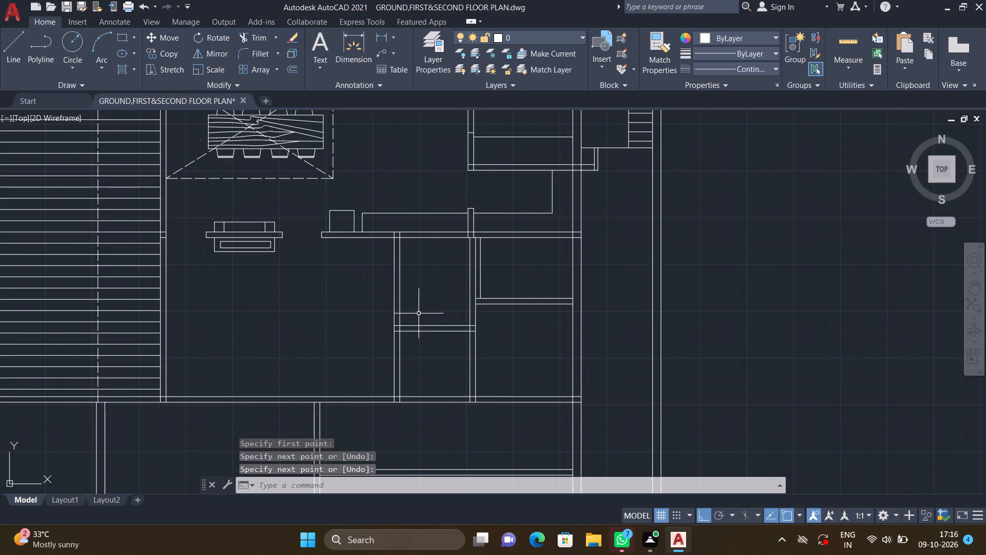
{"action": "middle_click_drag", "start_coordinate": [429, 305], "coordinate": [511, 302]}
{"action": "scroll", "coordinate": [507, 267], "scroll_direction": "up", "scroll_amount": 2}
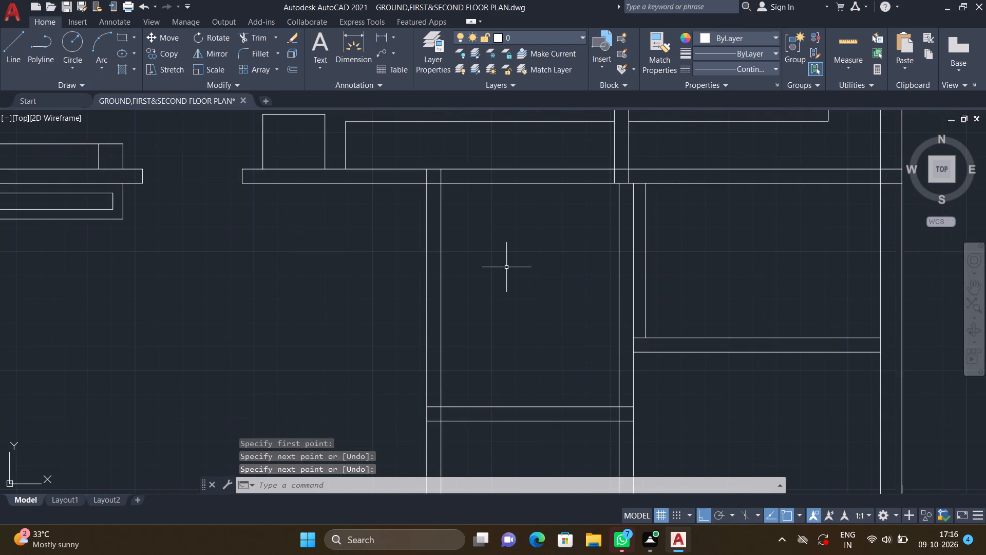
{"action": "key", "text": "l"}
{"action": "key", "text": "Return"}
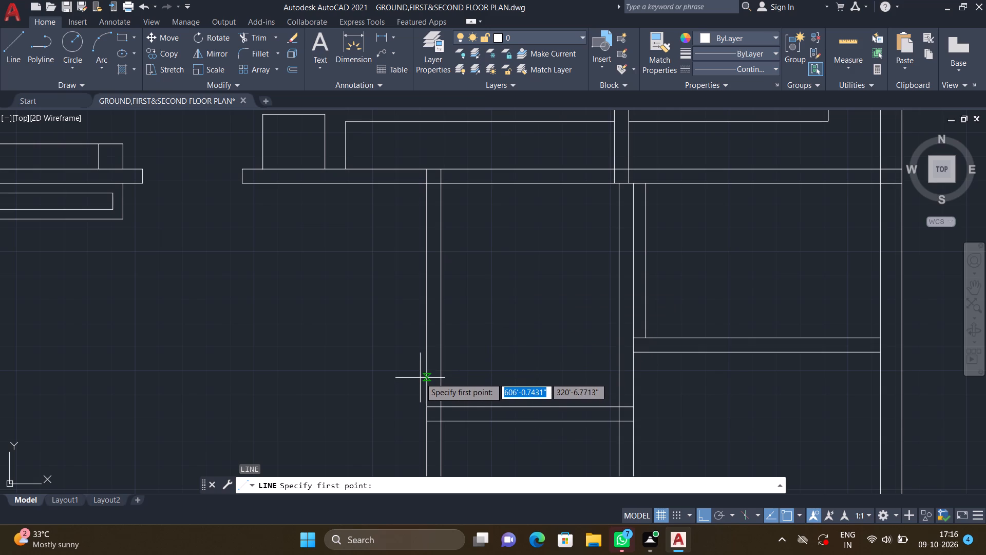
{"action": "scroll", "coordinate": [413, 372], "scroll_direction": "up", "scroll_amount": 1}
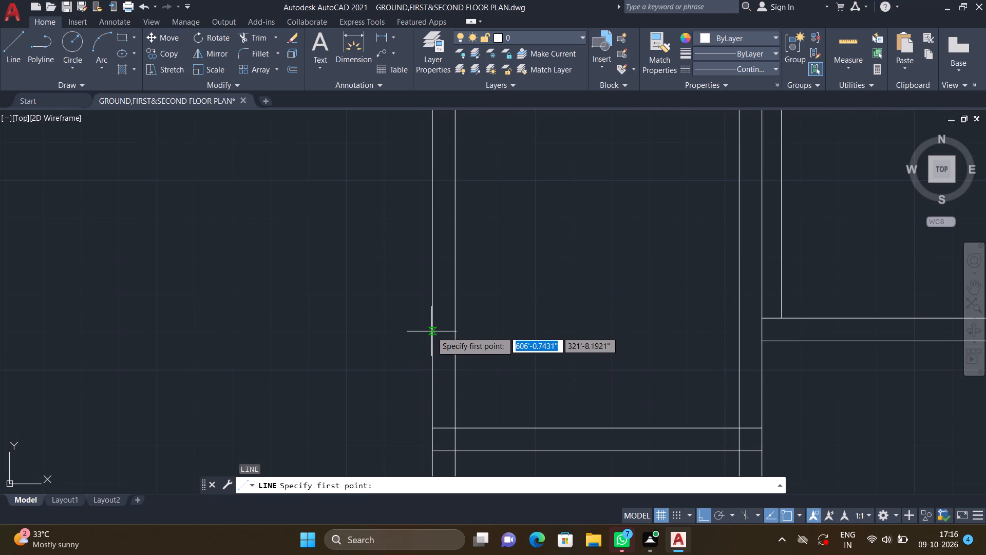
{"action": "left_click", "coordinate": [432, 331]}
{"action": "scroll", "coordinate": [466, 329], "scroll_direction": "up", "scroll_amount": 2}
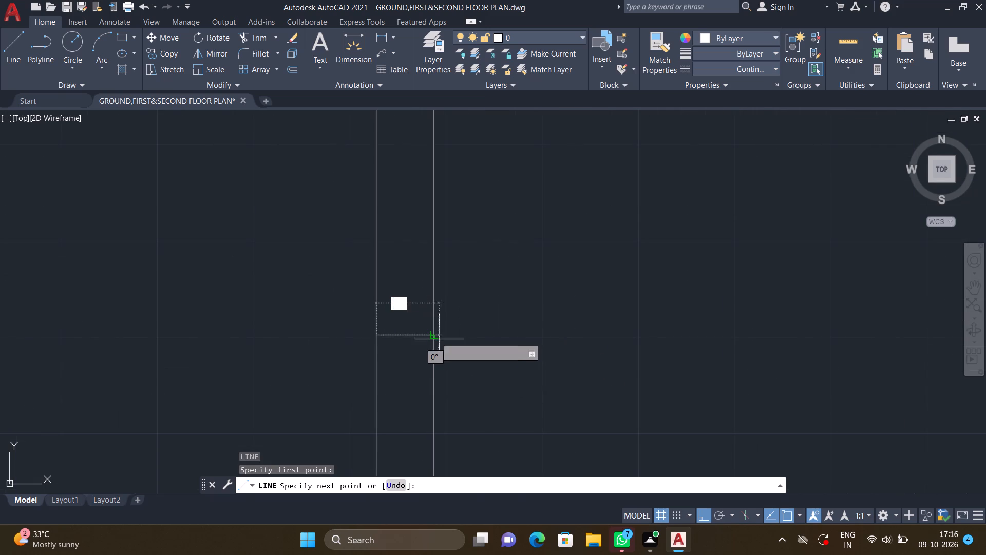
{"action": "left_click", "coordinate": [431, 335]}
{"action": "key", "text": "Return"}
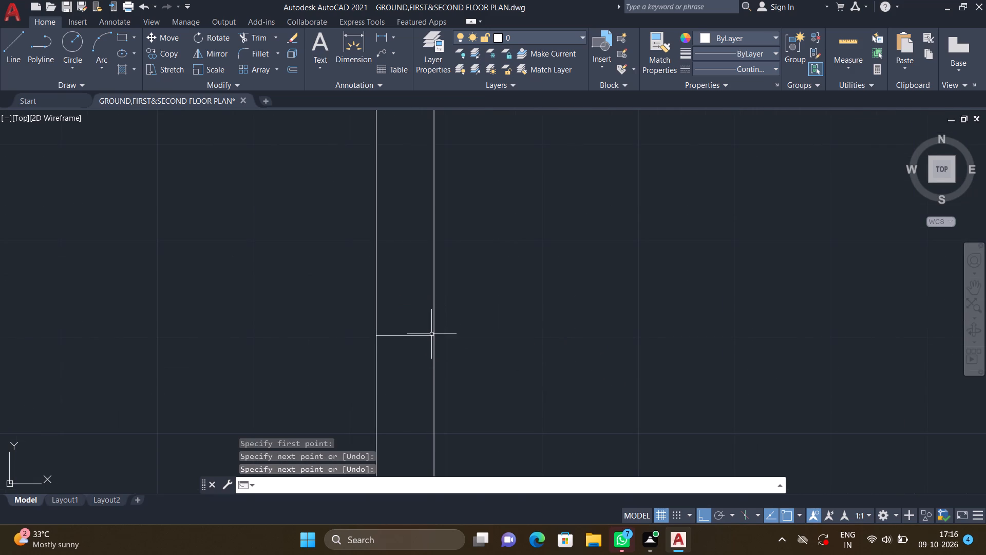
Draw a horizontal line about 2' long eastward from the west partition's outer face into the narrow room, south of its north wall.
{"action": "scroll", "coordinate": [433, 325], "scroll_direction": "down", "scroll_amount": 3}
{"action": "middle_click_drag", "start_coordinate": [448, 270], "coordinate": [445, 333]}
{"action": "key", "text": "l"}
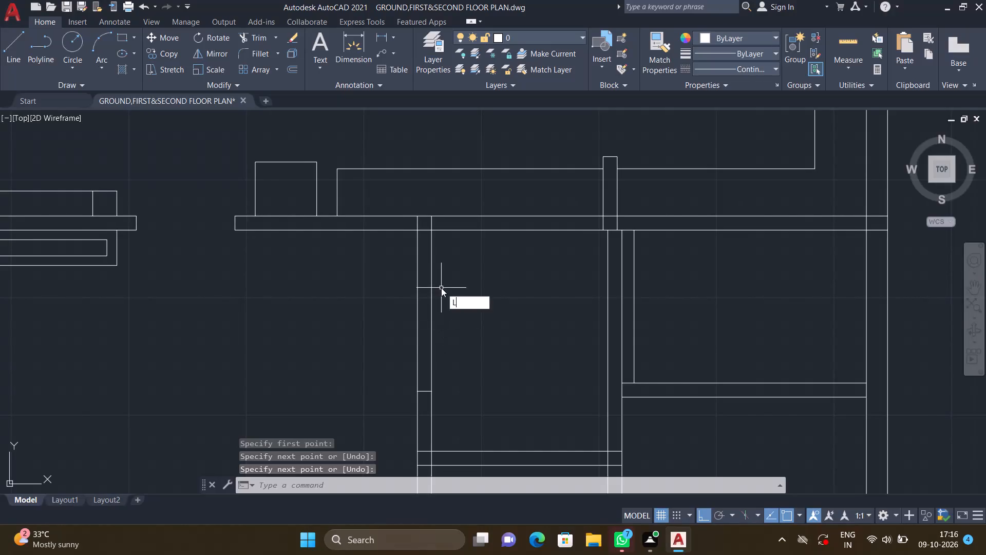
{"action": "key", "text": "Return"}
{"action": "scroll", "coordinate": [418, 279], "scroll_direction": "up", "scroll_amount": 2}
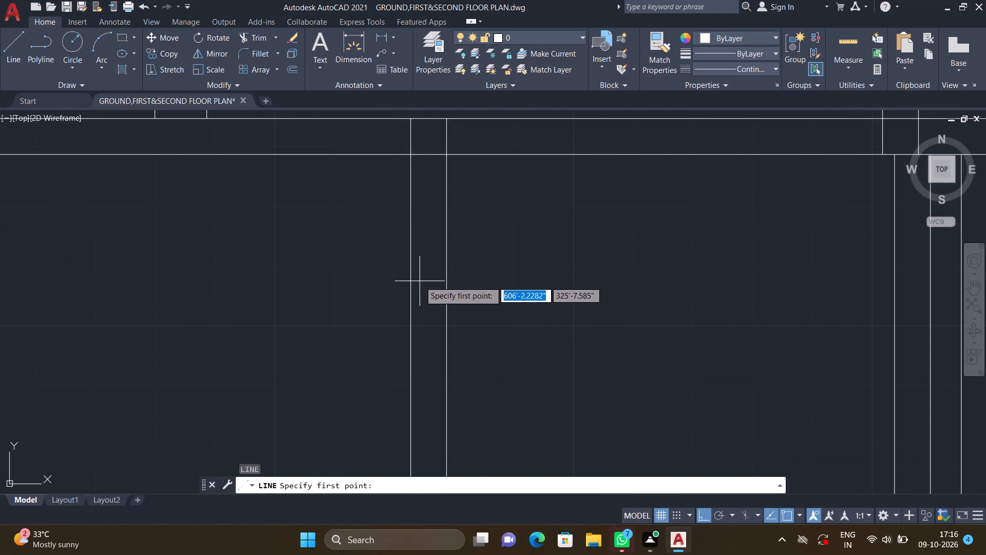
{"action": "left_click", "coordinate": [410, 334]}
{"action": "scroll", "coordinate": [473, 326], "scroll_direction": "down", "scroll_amount": 2}
{"action": "middle_click_drag", "start_coordinate": [501, 330], "coordinate": [462, 329]}
{"action": "scroll", "coordinate": [465, 332], "scroll_direction": "up", "scroll_amount": 2}
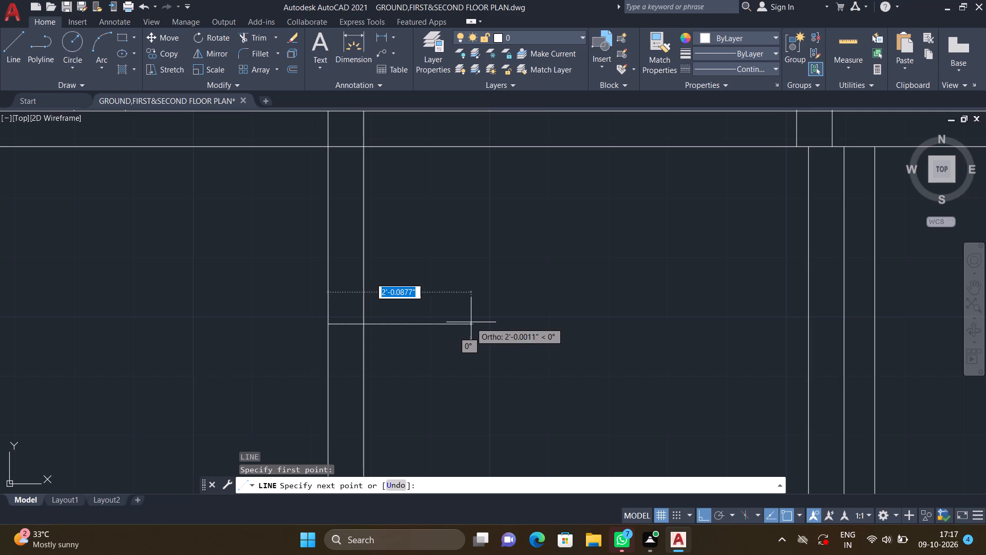
{"action": "left_click", "coordinate": [471, 322]}
{"action": "scroll", "coordinate": [465, 273], "scroll_direction": "down", "scroll_amount": 1}
{"action": "middle_click_drag", "start_coordinate": [462, 243], "coordinate": [461, 266]}
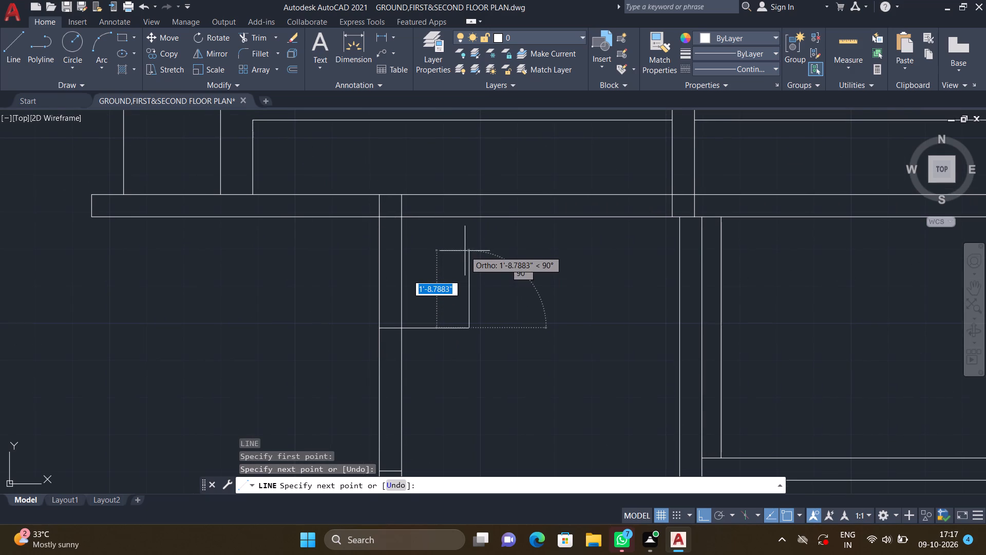
{"action": "scroll", "coordinate": [472, 248], "scroll_direction": "down", "scroll_amount": 1}
{"action": "key", "text": "Return"}
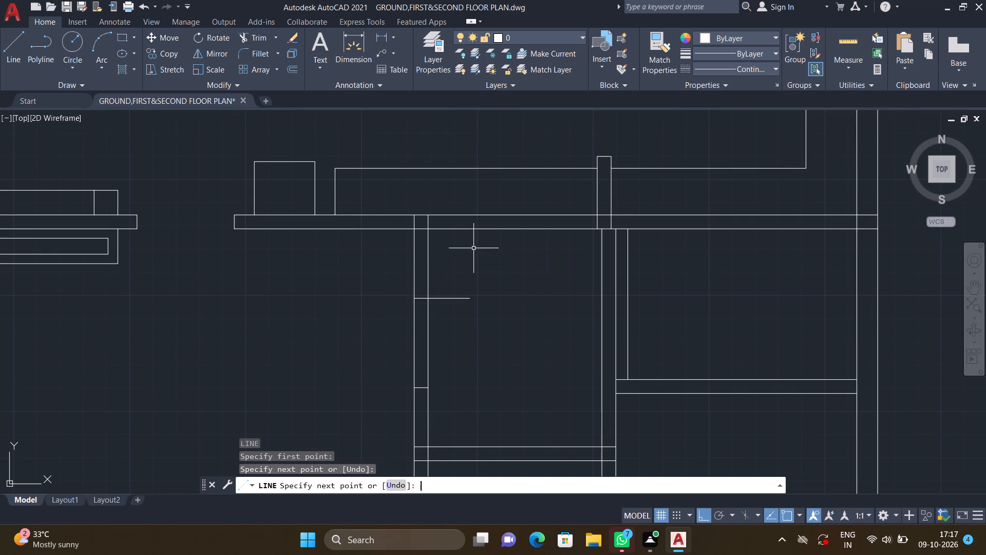
Draw a vertical line about 2'6" long from near the east end of the 2' horizontal line up to the north wall.
{"action": "scroll", "coordinate": [459, 276], "scroll_direction": "up", "scroll_amount": 1}
{"action": "key", "text": "l"}
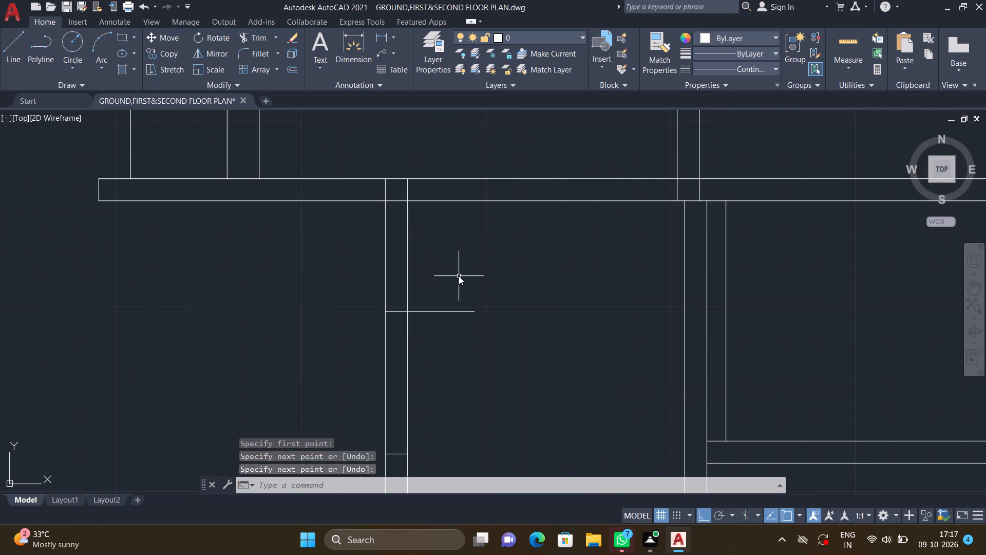
{"action": "key", "text": "Return"}
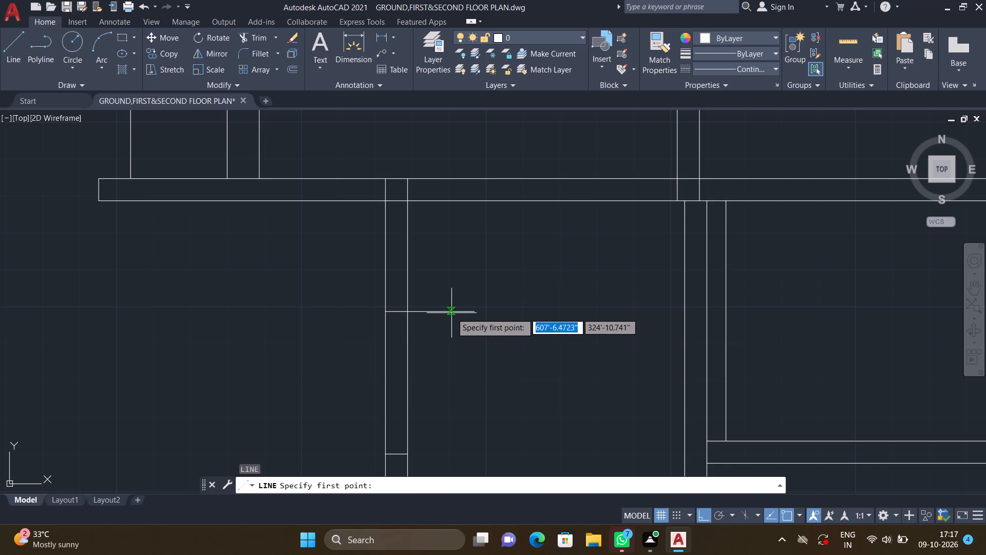
{"action": "left_click", "coordinate": [457, 311]}
{"action": "scroll", "coordinate": [457, 258], "scroll_direction": "down", "scroll_amount": 1}
{"action": "scroll", "coordinate": [458, 224], "scroll_direction": "up", "scroll_amount": 1}
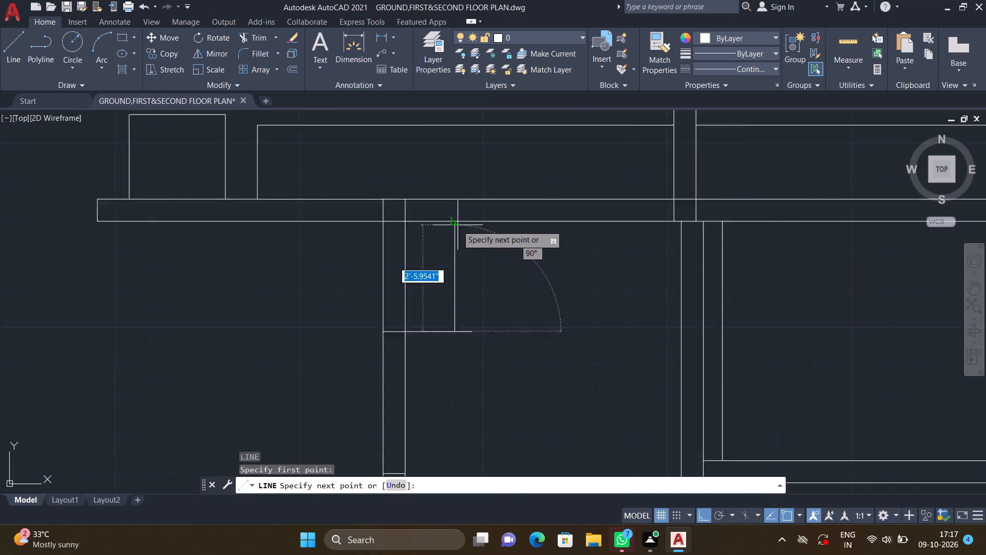
{"action": "scroll", "coordinate": [457, 226], "scroll_direction": "up", "scroll_amount": 2}
{"action": "left_click", "coordinate": [446, 216]}
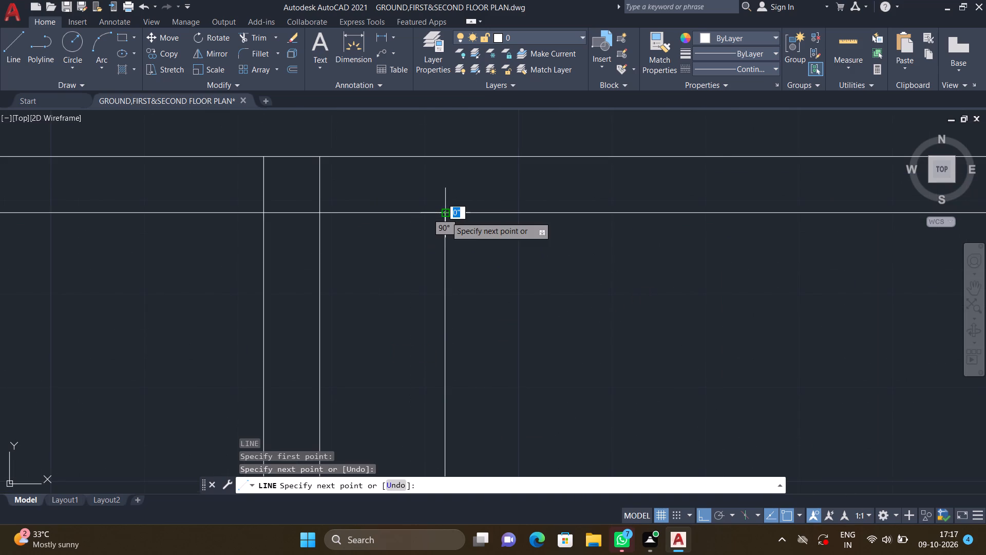
{"action": "key", "text": "Return"}
Offset the narrow room's new vertical line 6" to the east.
{"action": "scroll", "coordinate": [428, 240], "scroll_direction": "down", "scroll_amount": 1}
{"action": "middle_click_drag", "start_coordinate": [412, 272], "coordinate": [406, 251]}
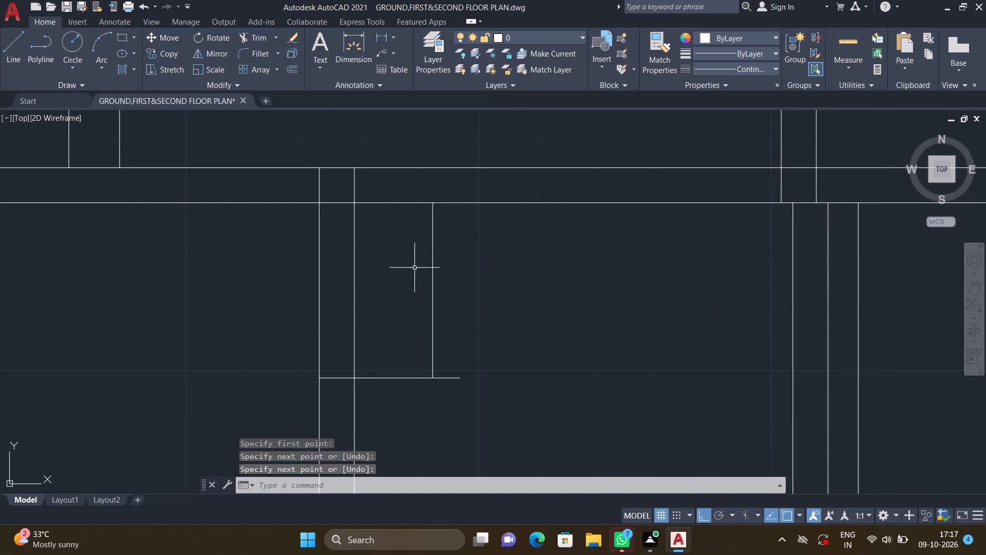
{"action": "key", "text": "o"}
{"action": "key", "text": "Return"}
{"action": "type", "text": "6\""}
{"action": "key", "text": "Return"}
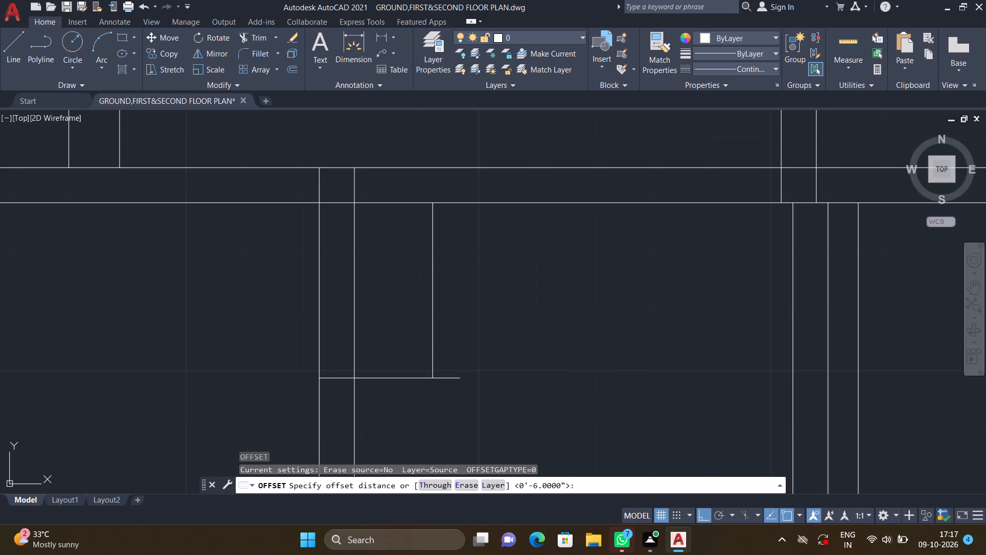
{"action": "left_click", "coordinate": [432, 349]}
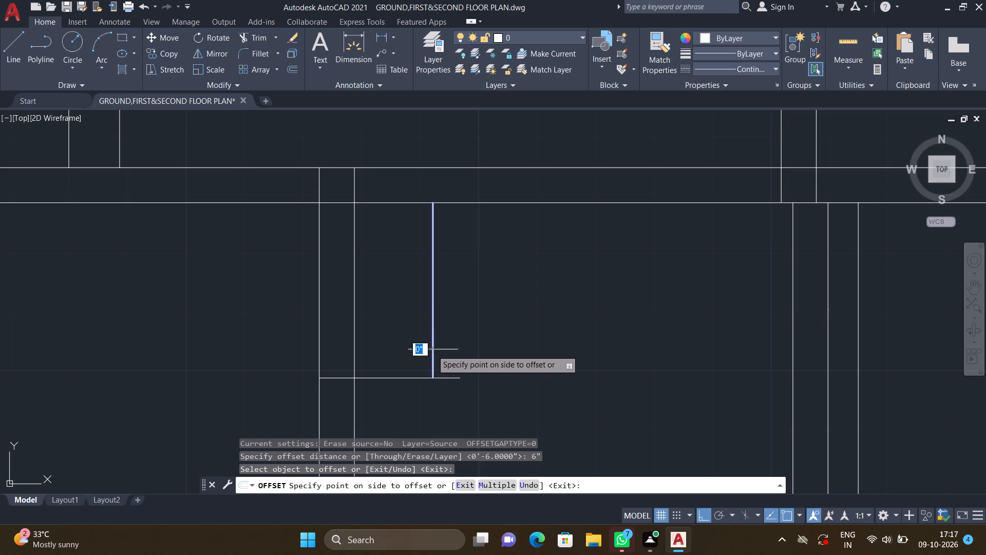
{"action": "left_click", "coordinate": [460, 348]}
{"action": "key", "text": "Return"}
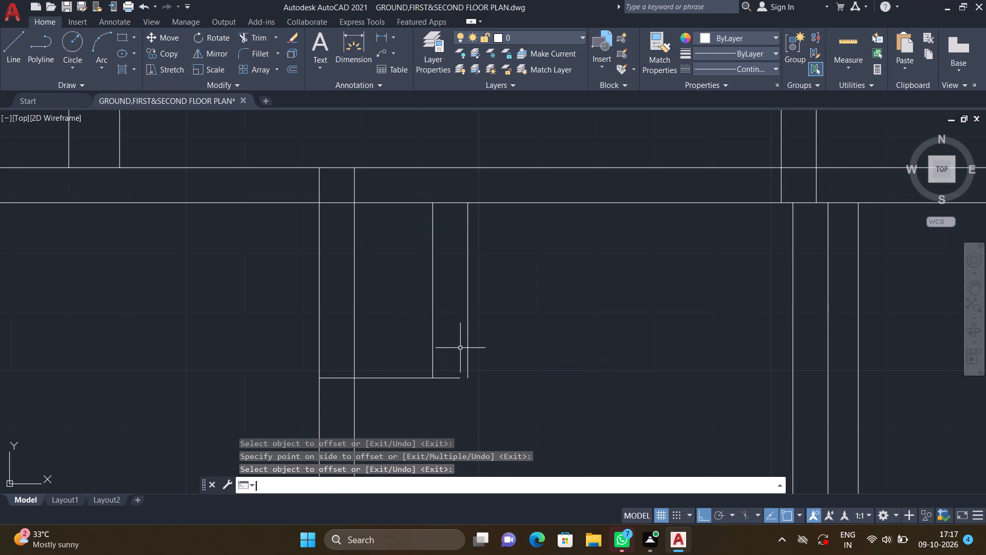
Extend the 2' horizontal line east to meet the offset vertical line.
{"action": "type", "text": "EX"}
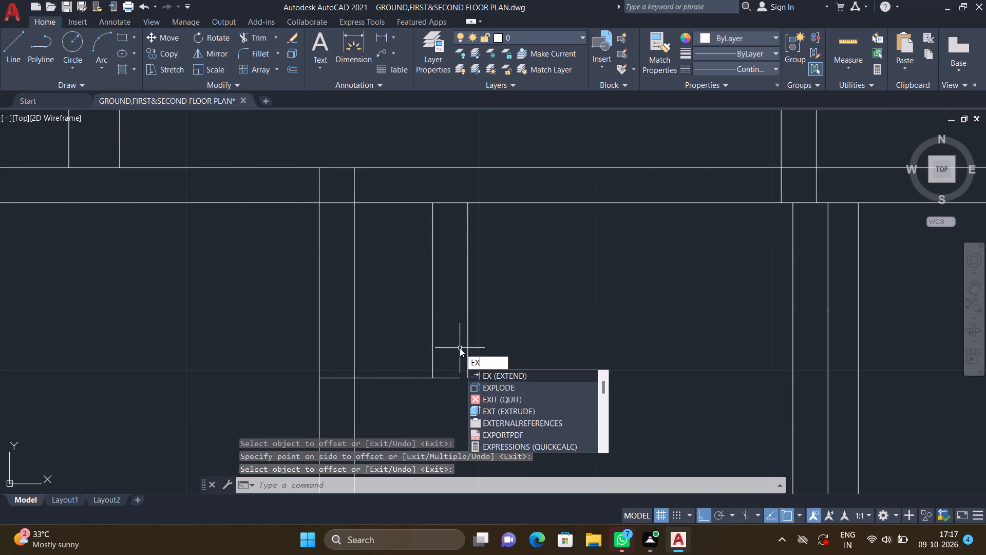
{"action": "key", "text": "Return"}
{"action": "left_click", "coordinate": [453, 377]}
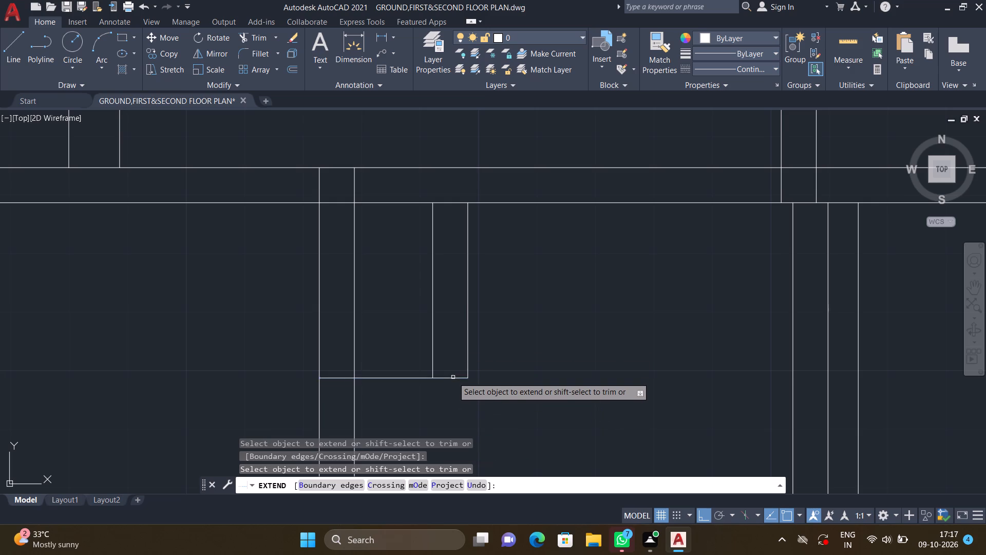
{"action": "key", "text": "Return"}
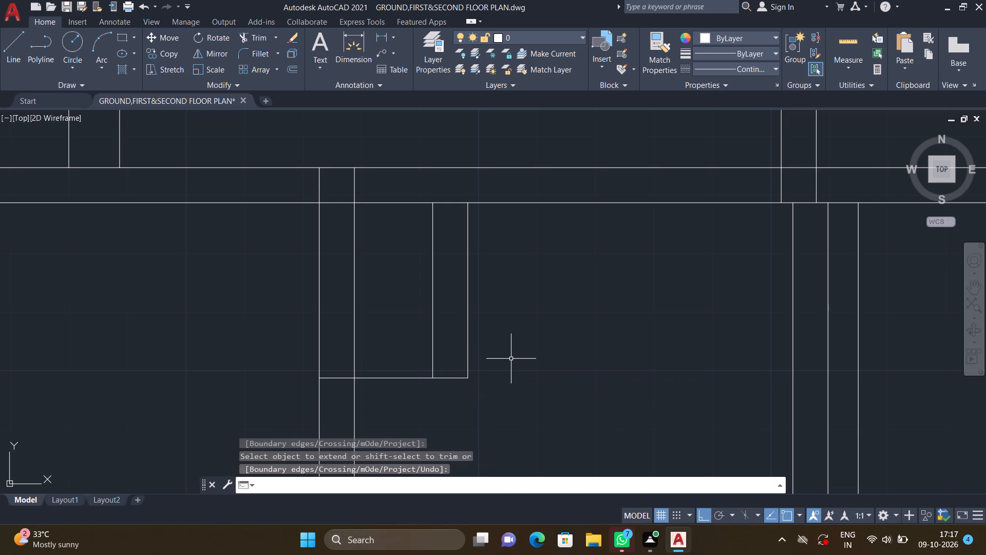
Trim the west partition's inner line between the north wall and the extended horizontal line.
{"action": "scroll", "coordinate": [396, 332], "scroll_direction": "down", "scroll_amount": 1}
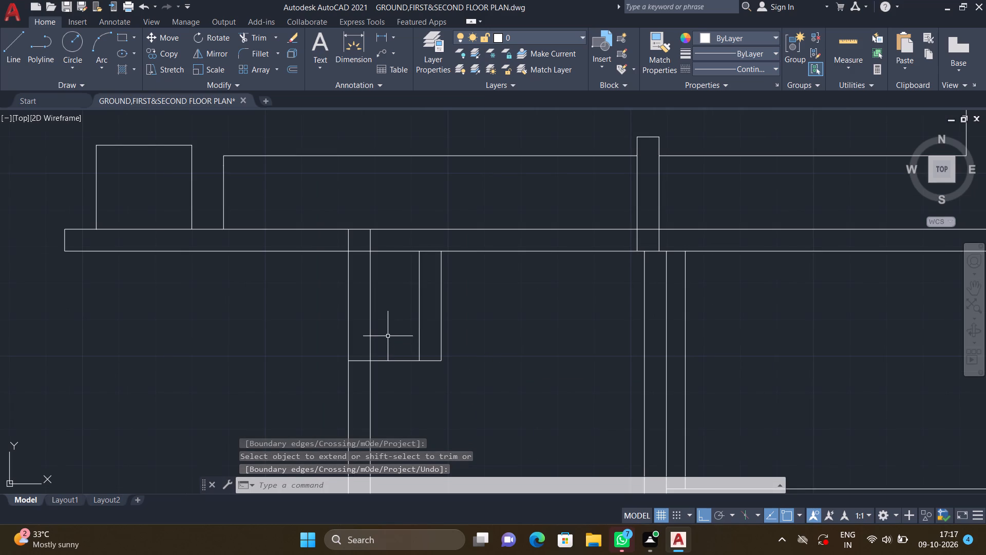
{"action": "key", "text": "t"}
{"action": "key", "text": "r"}
{"action": "key", "text": "Return"}
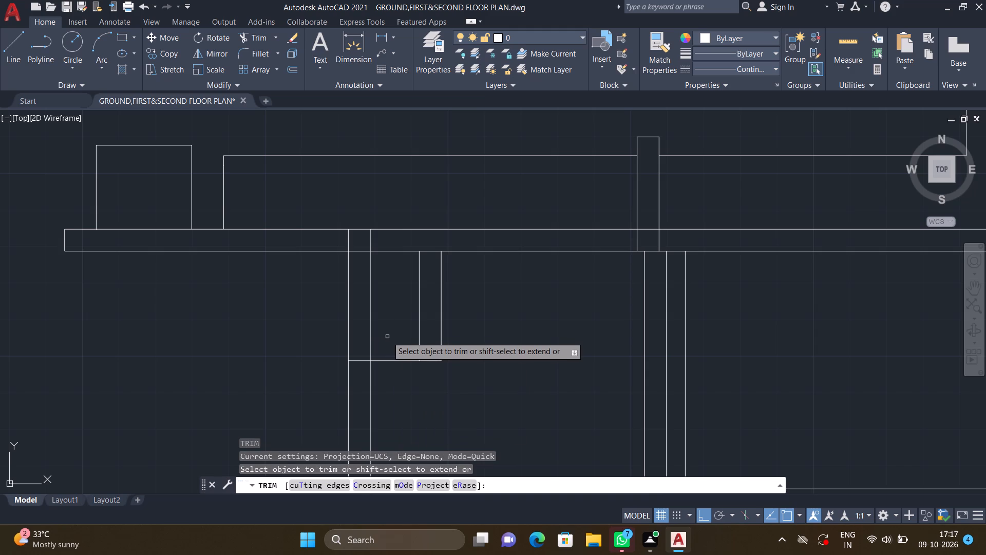
{"action": "left_click", "coordinate": [370, 328]}
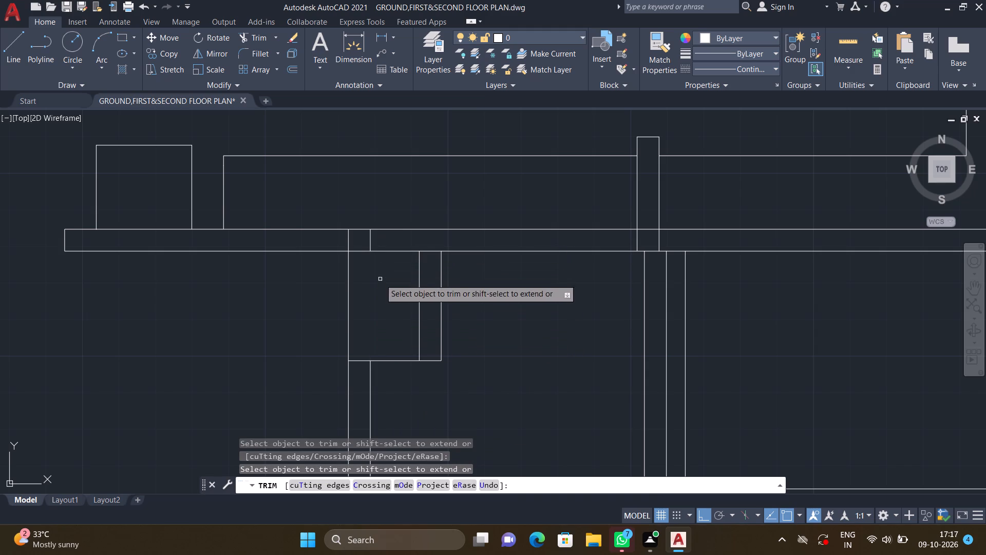
{"action": "key", "text": "Return"}
Draw a horizontal line about 2'1" long across the small enclosure, from its east line to its west line, just above the south edge.
{"action": "key", "text": "l"}
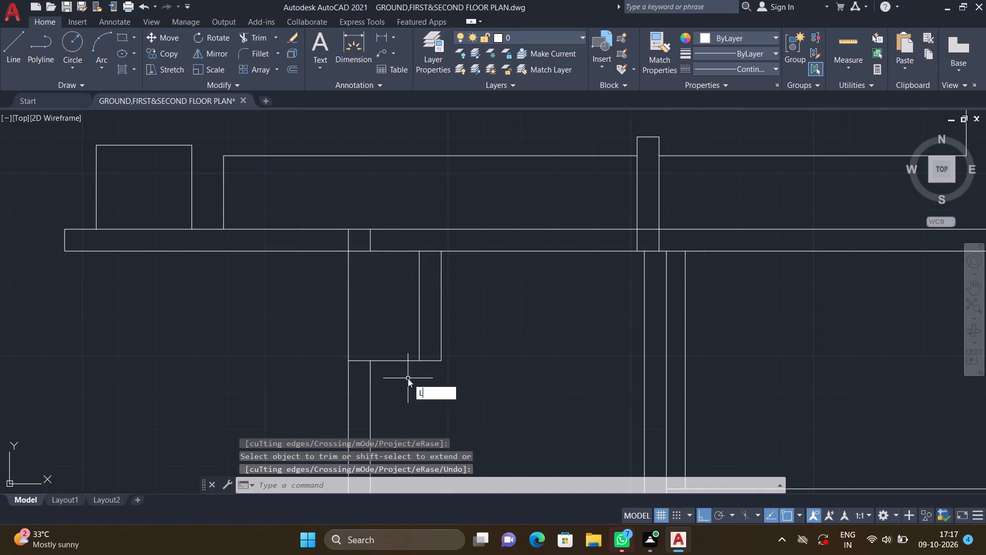
{"action": "key", "text": "Return"}
{"action": "scroll", "coordinate": [441, 339], "scroll_direction": "up", "scroll_amount": 2}
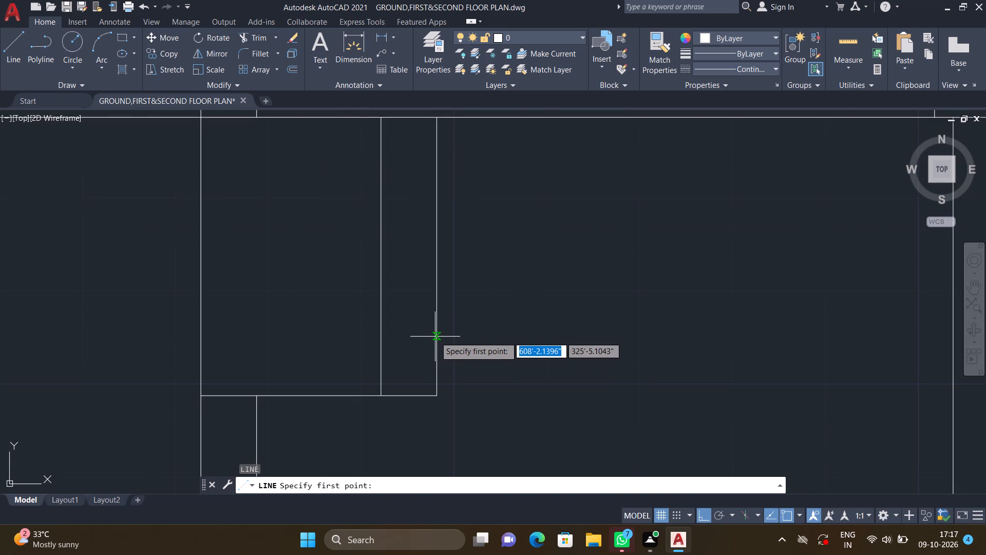
{"action": "left_click", "coordinate": [435, 335]}
{"action": "scroll", "coordinate": [395, 340], "scroll_direction": "down", "scroll_amount": 2}
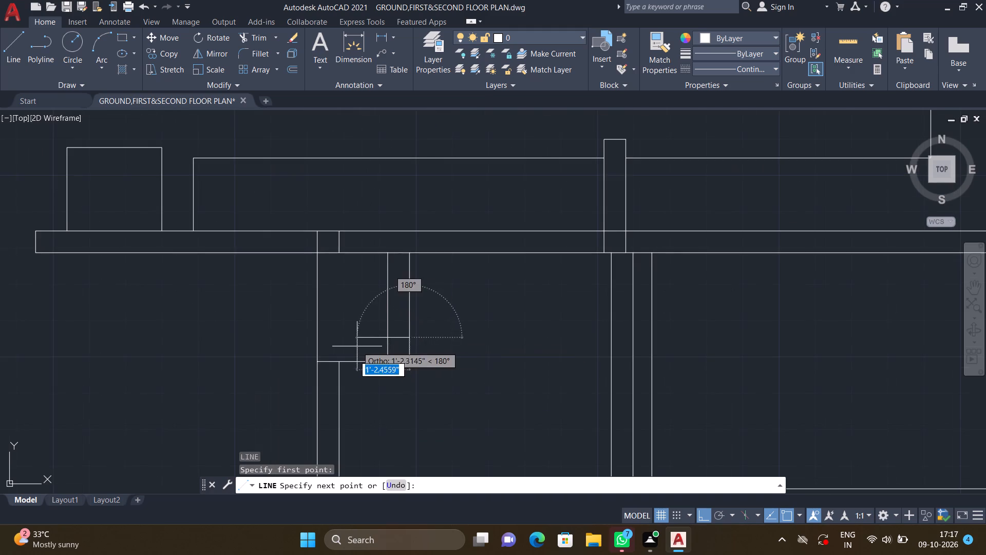
{"action": "middle_click_drag", "start_coordinate": [357, 345], "coordinate": [412, 327]}
{"action": "scroll", "coordinate": [366, 317], "scroll_direction": "up", "scroll_amount": 2}
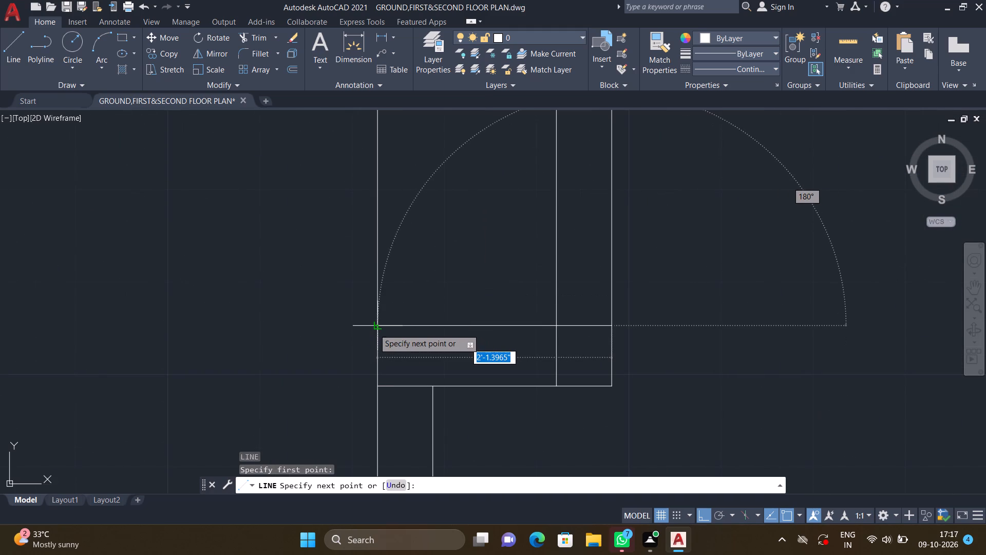
{"action": "left_click", "coordinate": [377, 328]}
{"action": "key", "text": "Return"}
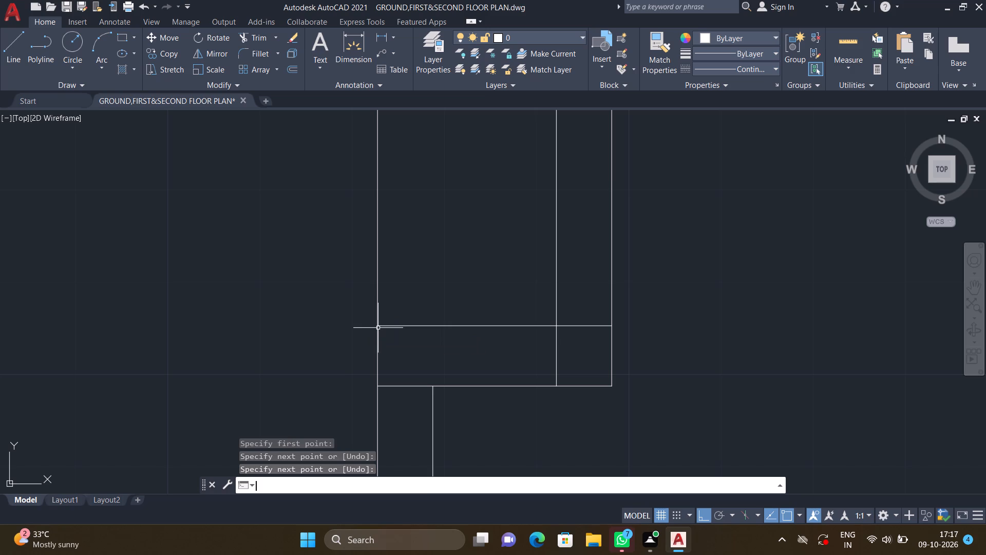
Draw a small rectangular enclosure in the east room's southeast corner with a line west from the east wall and down to the partition.
{"action": "scroll", "coordinate": [424, 368], "scroll_direction": "down", "scroll_amount": 1}
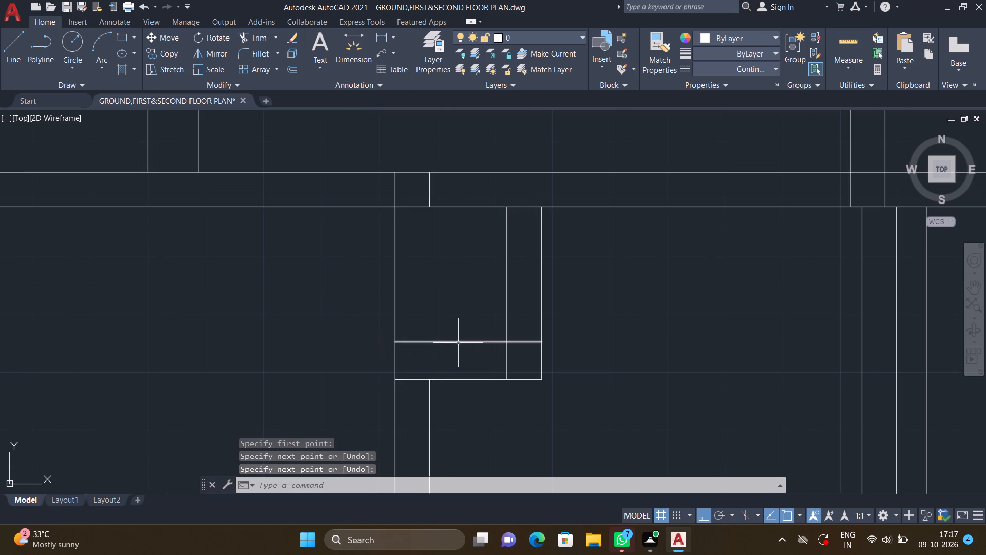
{"action": "scroll", "coordinate": [493, 342], "scroll_direction": "down", "scroll_amount": 4}
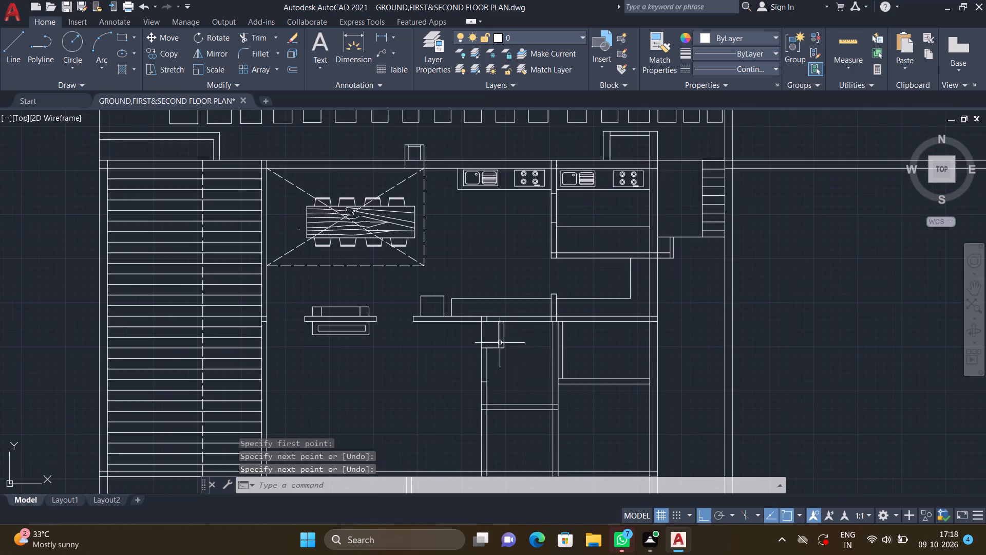
{"action": "middle_click_drag", "start_coordinate": [513, 354], "coordinate": [431, 291]}
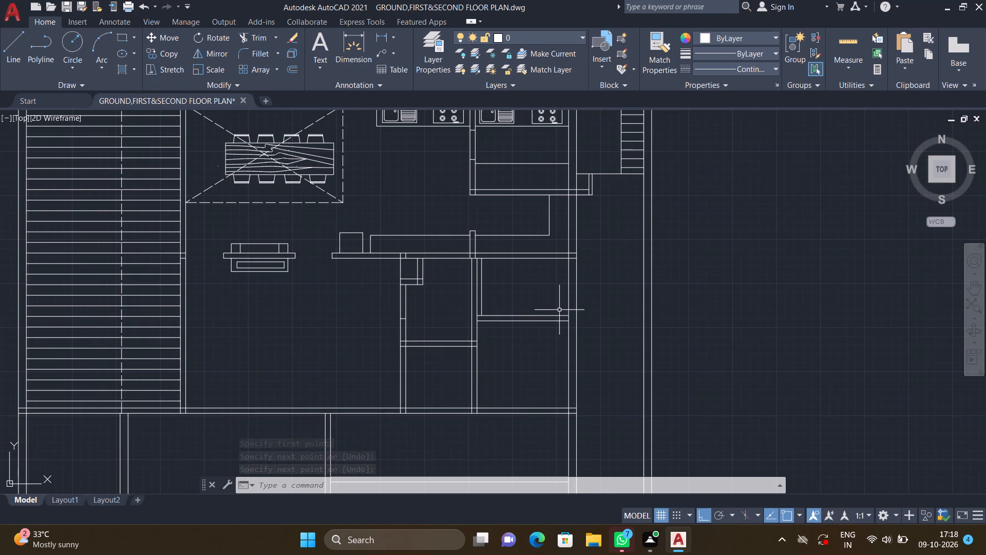
{"action": "scroll", "coordinate": [558, 310], "scroll_direction": "up", "scroll_amount": 2}
{"action": "key", "text": "l"}
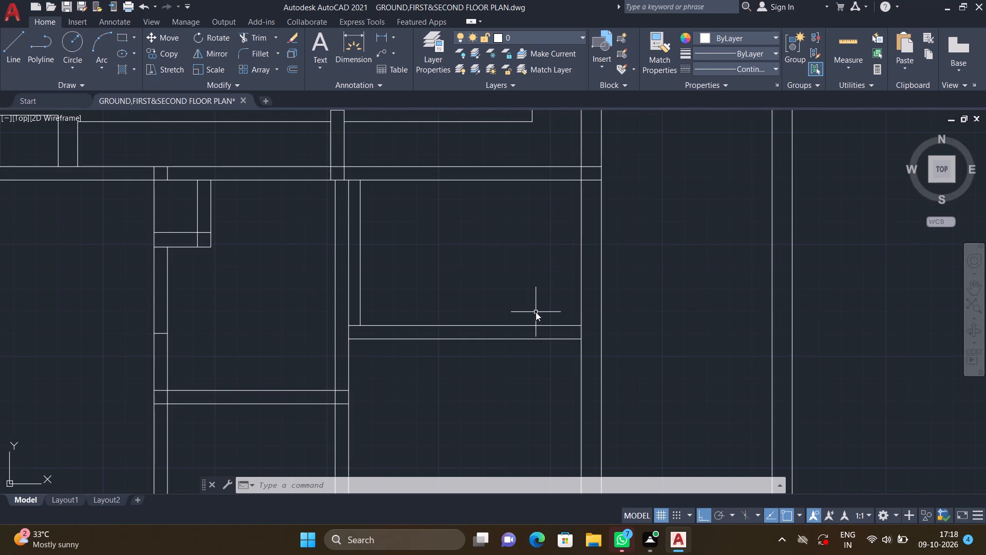
{"action": "key", "text": "Return"}
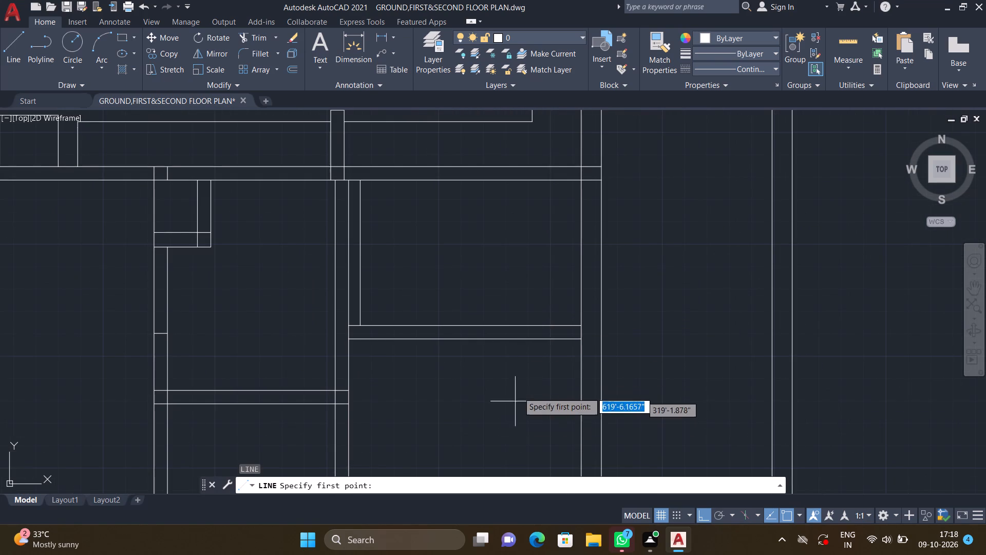
{"action": "scroll", "coordinate": [574, 277], "scroll_direction": "up", "scroll_amount": 1}
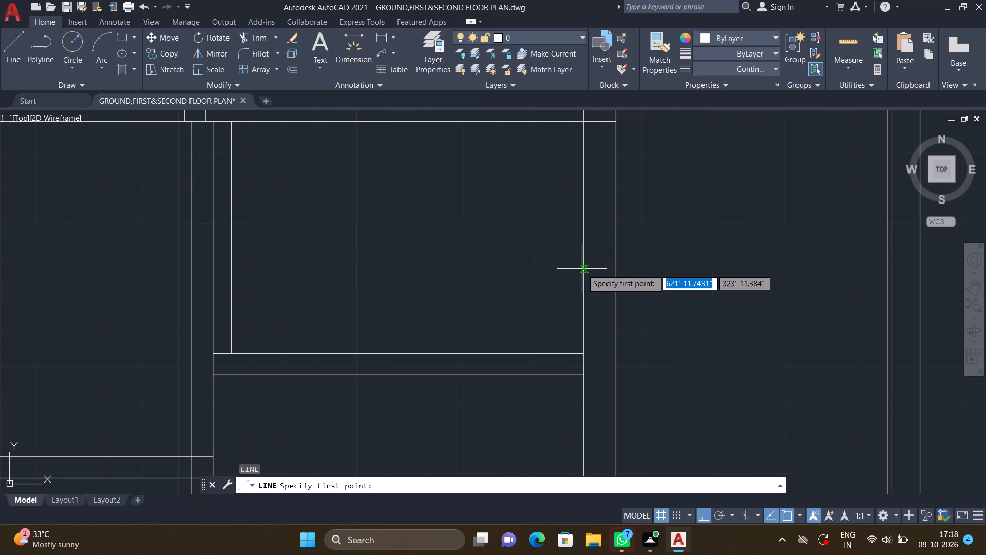
{"action": "left_click", "coordinate": [583, 271]}
{"action": "scroll", "coordinate": [518, 281], "scroll_direction": "down", "scroll_amount": 2}
{"action": "middle_click", "coordinate": [484, 279]}
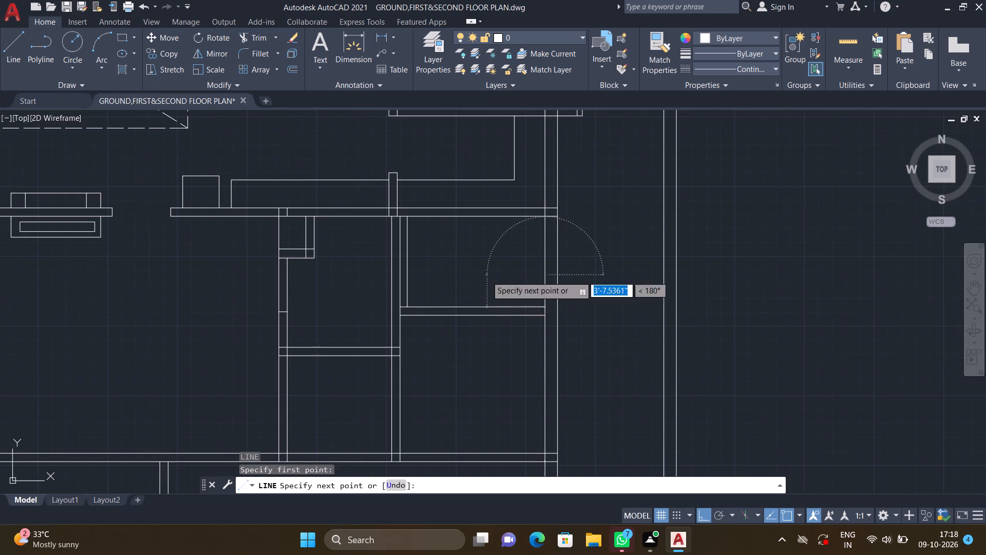
{"action": "scroll", "coordinate": [493, 278], "scroll_direction": "up", "scroll_amount": 2}
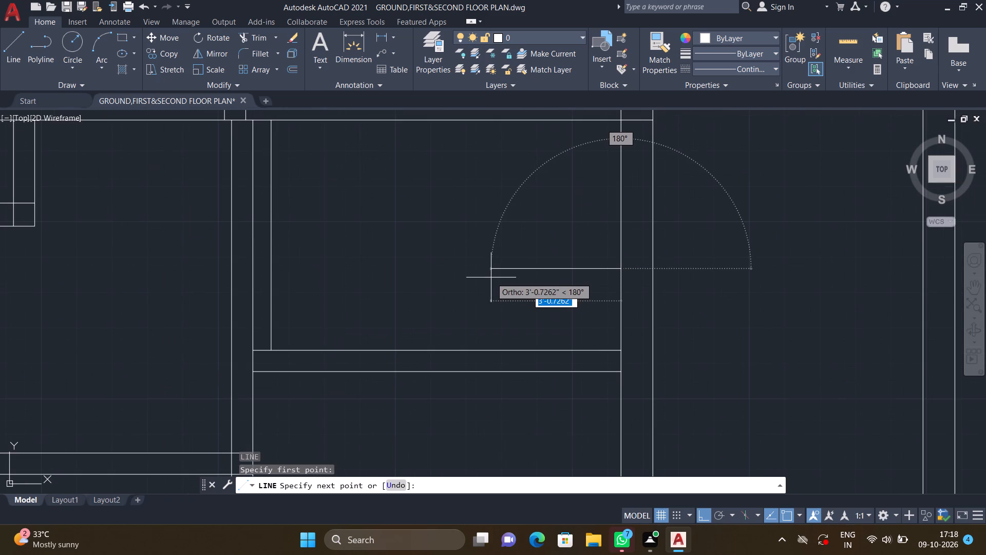
{"action": "scroll", "coordinate": [491, 277], "scroll_direction": "up", "scroll_amount": 1}
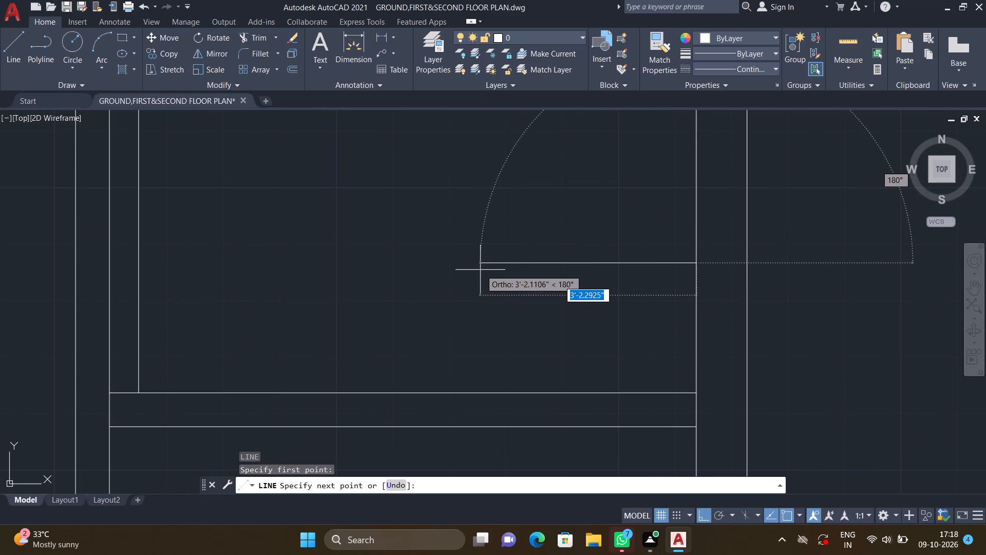
{"action": "left_click", "coordinate": [499, 270]}
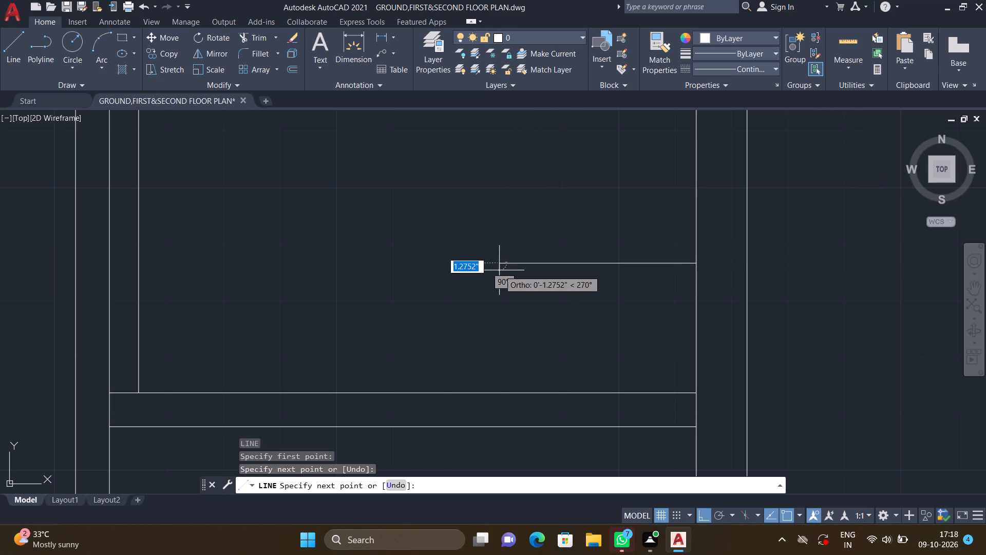
{"action": "left_click", "coordinate": [499, 395]}
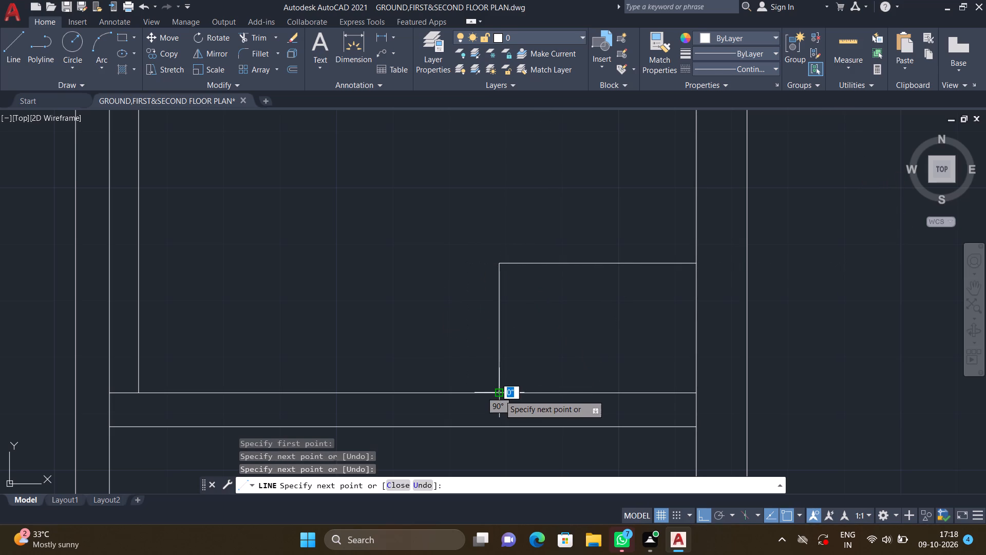
{"action": "key", "text": "Return"}
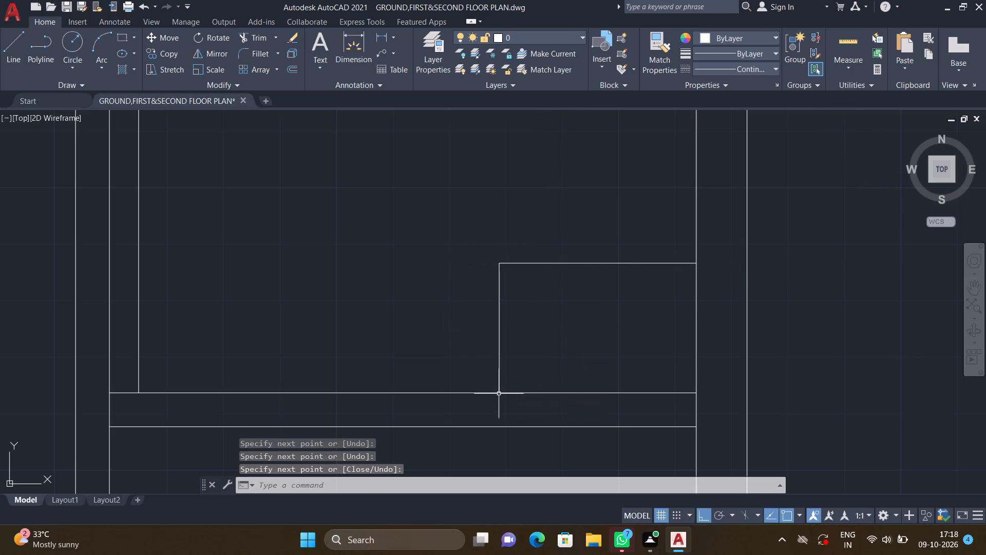
Copy the toilet from the furniture symbols by its tank's northwest corner into the small east room, beside the west partition's inner line.
{"action": "scroll", "coordinate": [405, 385], "scroll_direction": "down", "scroll_amount": 2}
{"action": "scroll", "coordinate": [339, 377], "scroll_direction": "down", "scroll_amount": 1}
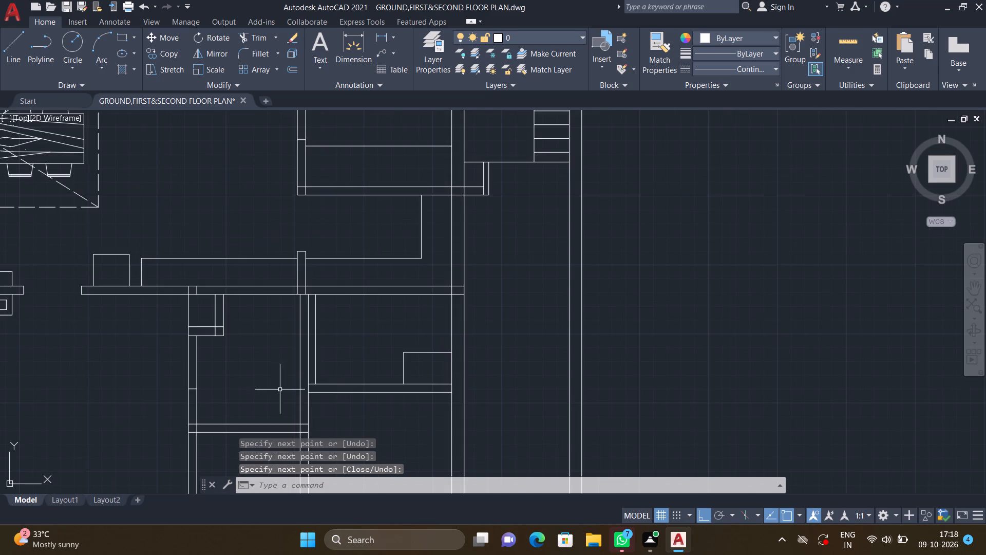
{"action": "middle_click_drag", "start_coordinate": [287, 384], "coordinate": [427, 369]}
{"action": "scroll", "coordinate": [430, 370], "scroll_direction": "down", "scroll_amount": 3}
{"action": "middle_click_drag", "start_coordinate": [314, 379], "coordinate": [383, 364]}
{"action": "scroll", "coordinate": [384, 365], "scroll_direction": "down", "scroll_amount": 3}
{"action": "middle_click_drag", "start_coordinate": [169, 375], "coordinate": [248, 356]}
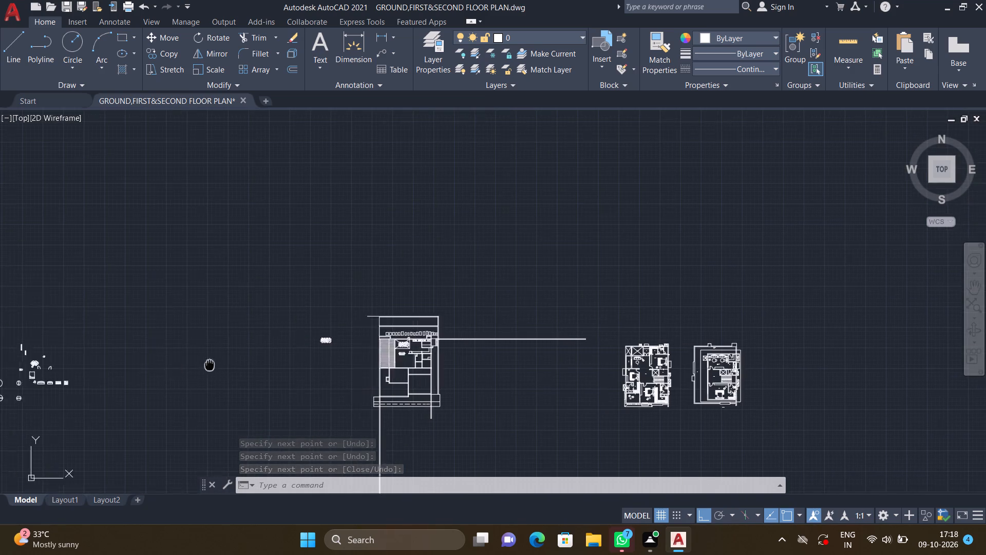
{"action": "middle_click_drag", "start_coordinate": [248, 356], "coordinate": [304, 347]}
{"action": "middle_click_drag", "start_coordinate": [149, 340], "coordinate": [255, 320]}
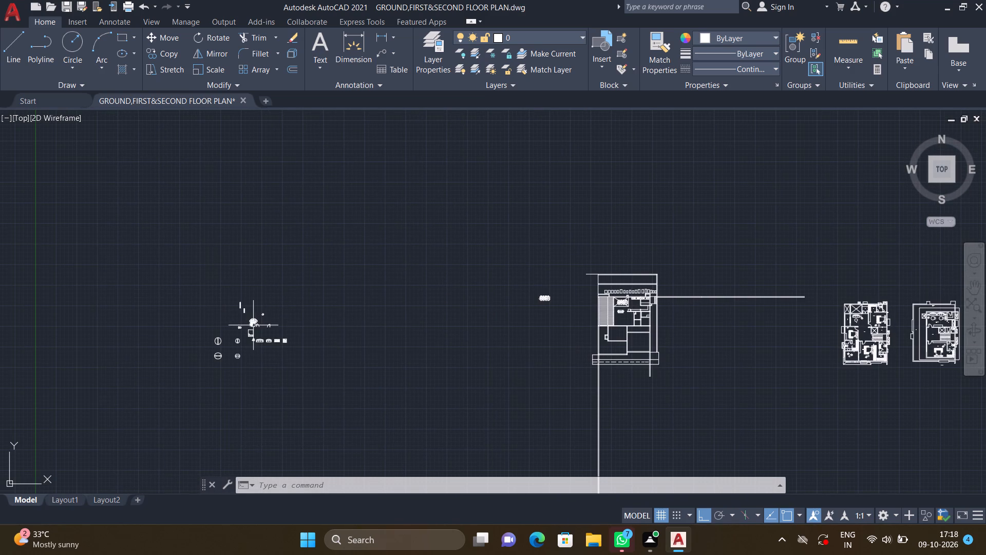
{"action": "middle_click_drag", "start_coordinate": [250, 329], "coordinate": [296, 324]}
{"action": "scroll", "coordinate": [273, 338], "scroll_direction": "down", "scroll_amount": 1}
{"action": "scroll", "coordinate": [273, 338], "scroll_direction": "up", "scroll_amount": 3}
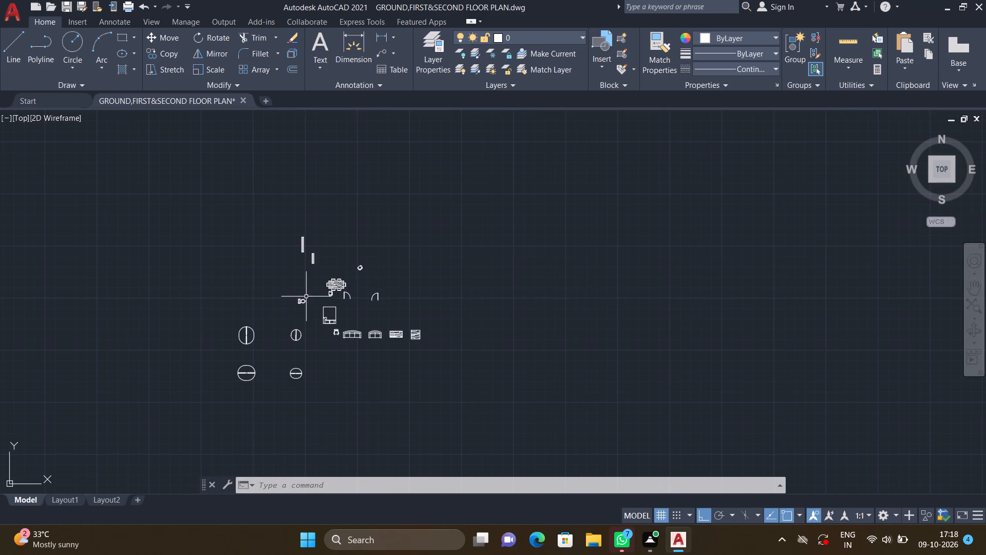
{"action": "scroll", "coordinate": [304, 303], "scroll_direction": "up", "scroll_amount": 2}
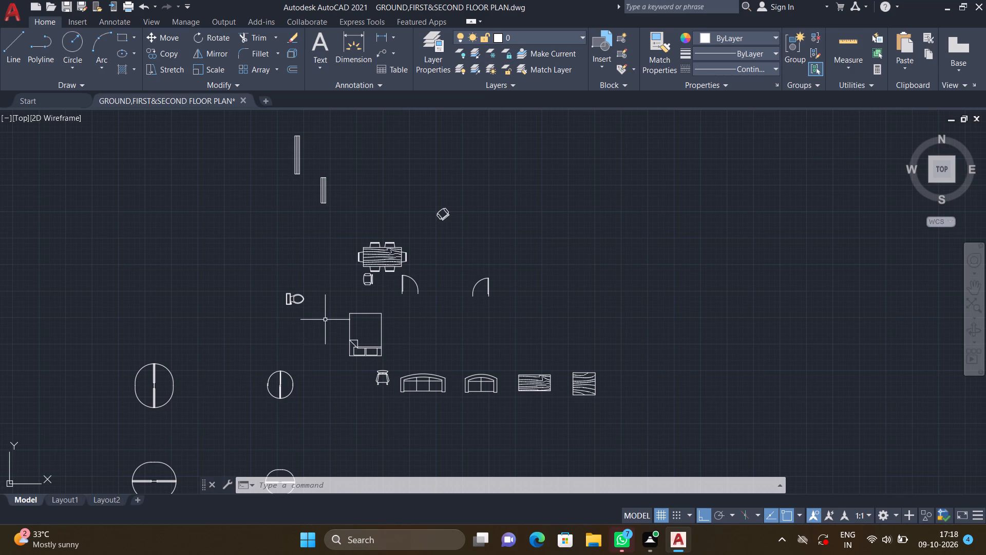
{"action": "scroll", "coordinate": [324, 320], "scroll_direction": "up", "scroll_amount": 3}
{"action": "key", "text": "c"}
{"action": "key", "text": "o"}
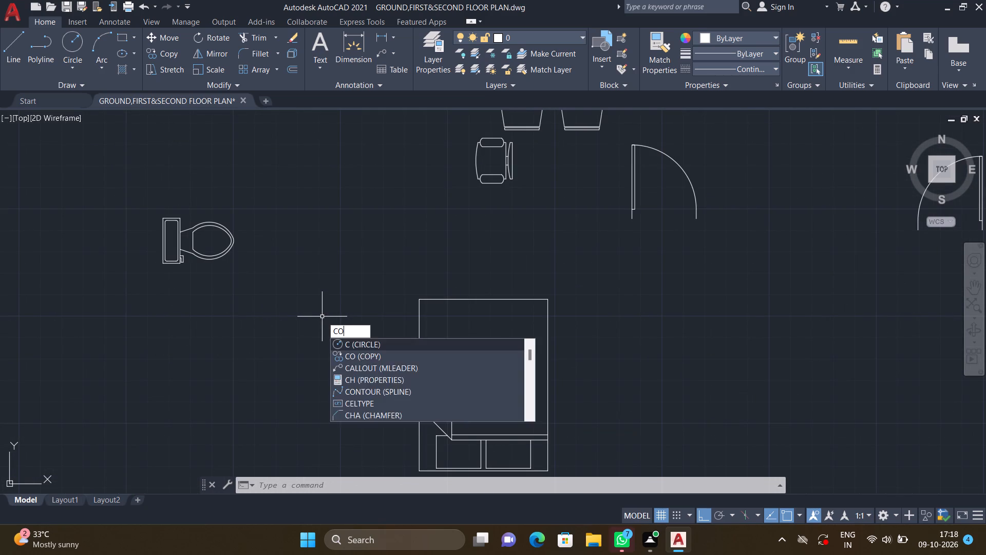
{"action": "key", "text": "Return"}
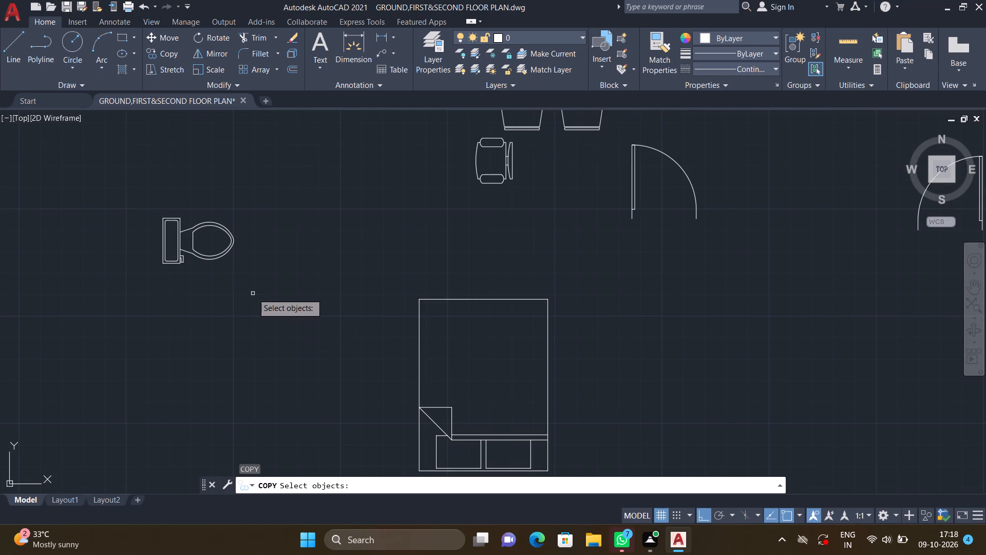
{"action": "left_click_drag", "start_coordinate": [253, 293], "coordinate": [144, 212]}
{"action": "left_click", "coordinate": [143, 214]}
{"action": "left_click_drag", "start_coordinate": [140, 220], "coordinate": [140, 236]}
{"action": "left_click_drag", "start_coordinate": [140, 240], "coordinate": [143, 250]}
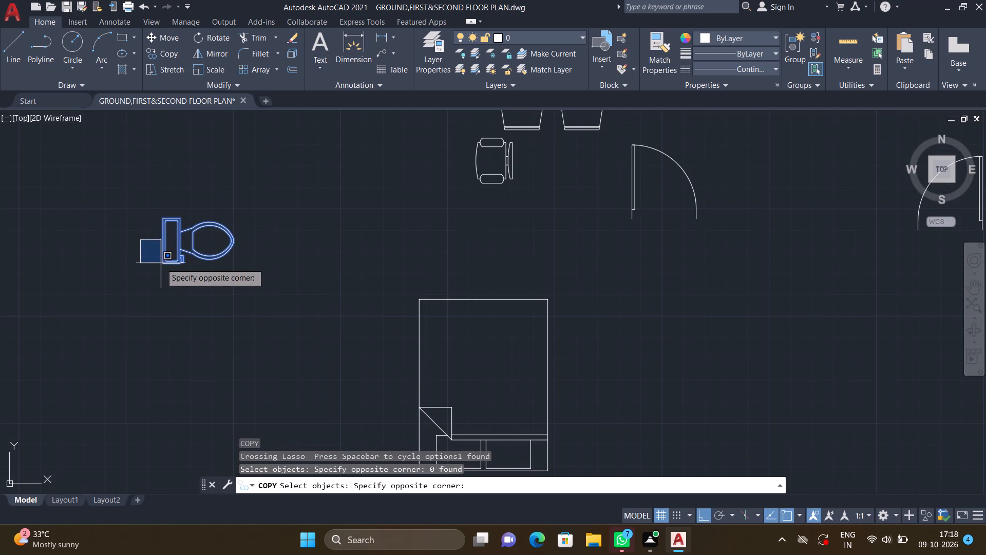
{"action": "left_click", "coordinate": [161, 263]}
{"action": "key", "text": "Return"}
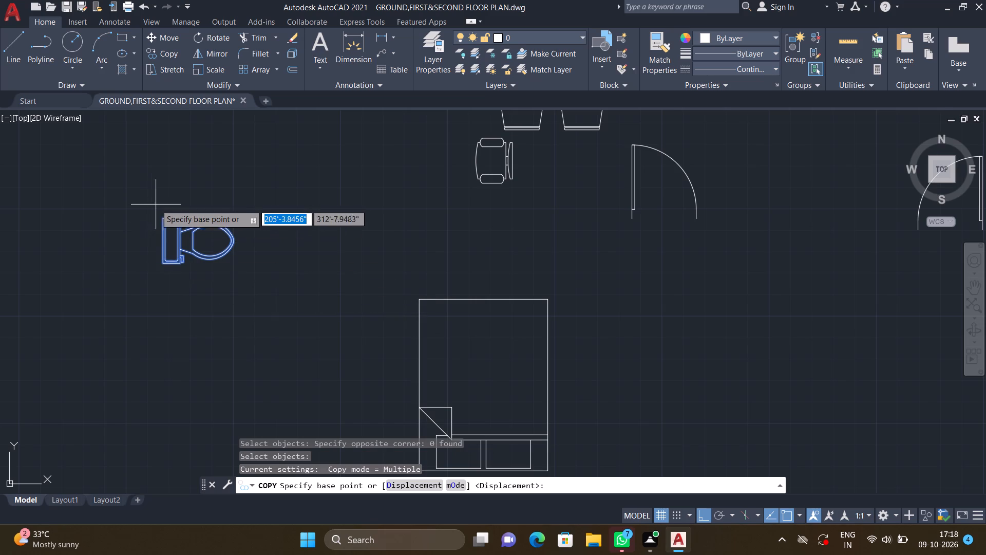
{"action": "scroll", "coordinate": [156, 205], "scroll_direction": "up", "scroll_amount": 1}
{"action": "left_click", "coordinate": [165, 225]}
{"action": "scroll", "coordinate": [357, 272], "scroll_direction": "down", "scroll_amount": 4}
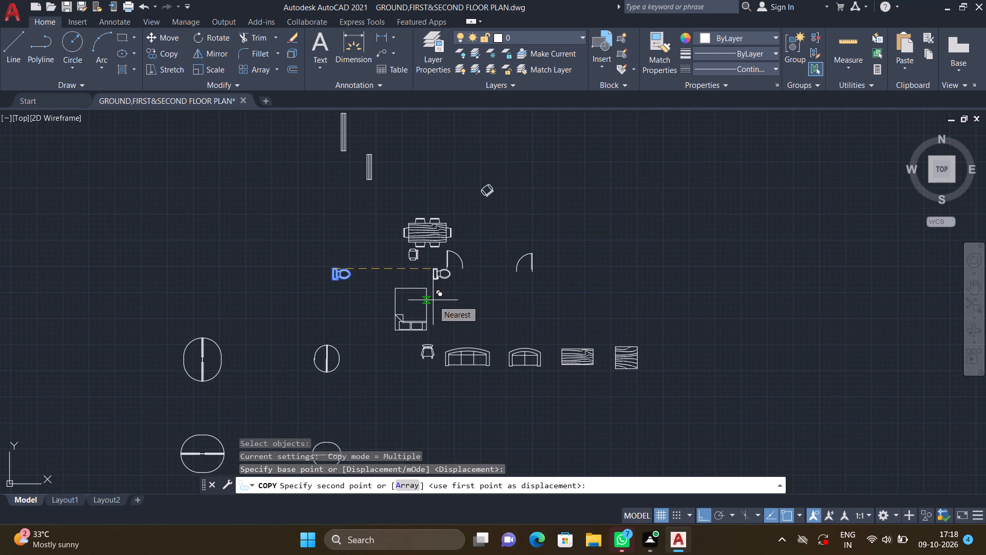
{"action": "key", "text": "F8"}
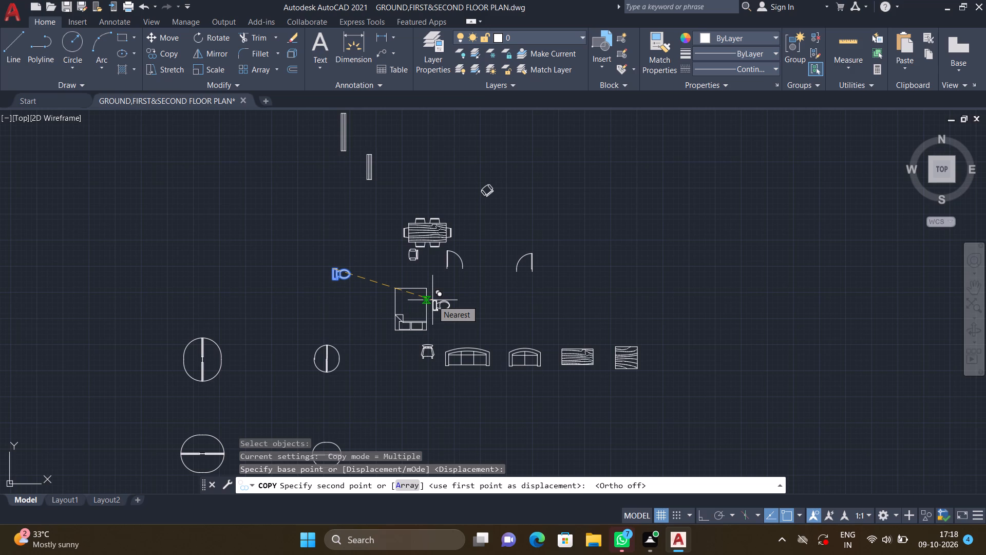
{"action": "scroll", "coordinate": [435, 299], "scroll_direction": "down", "scroll_amount": 2}
{"action": "middle_click_drag", "start_coordinate": [651, 413], "coordinate": [605, 395]}
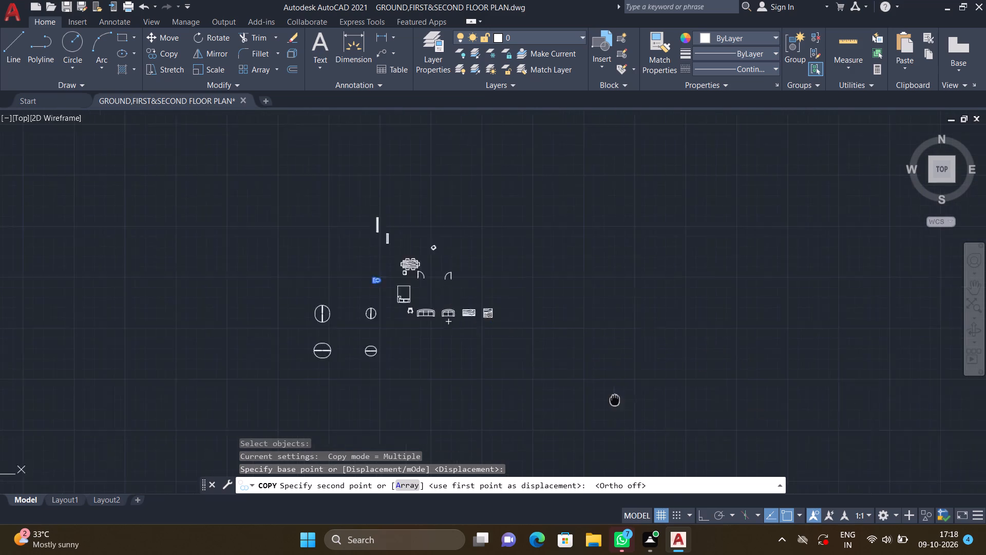
{"action": "middle_click_drag", "start_coordinate": [605, 395], "coordinate": [522, 379]}
{"action": "scroll", "coordinate": [560, 380], "scroll_direction": "down", "scroll_amount": 3}
{"action": "middle_click_drag", "start_coordinate": [566, 393], "coordinate": [450, 331]}
{"action": "scroll", "coordinate": [564, 288], "scroll_direction": "up", "scroll_amount": 4}
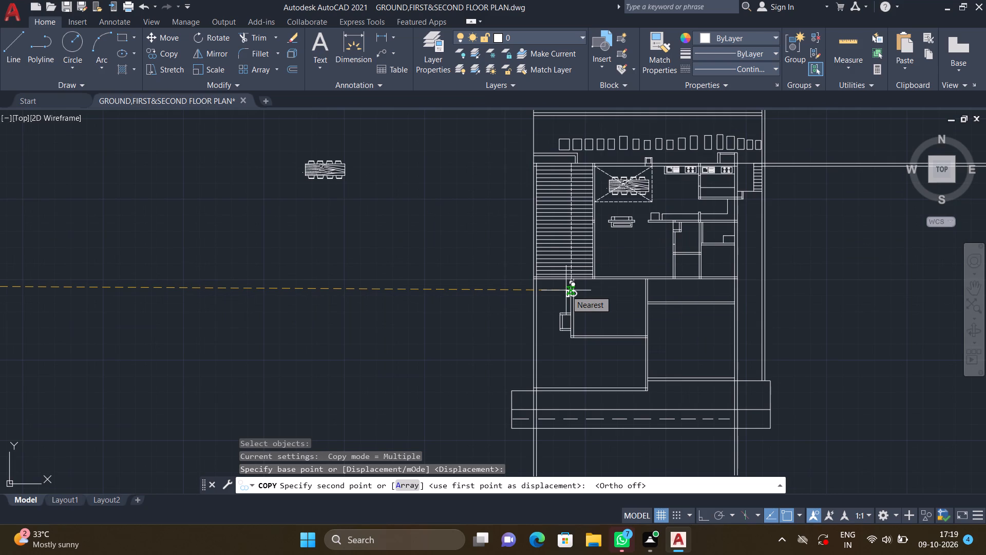
{"action": "middle_click_drag", "start_coordinate": [667, 327], "coordinate": [604, 330]}
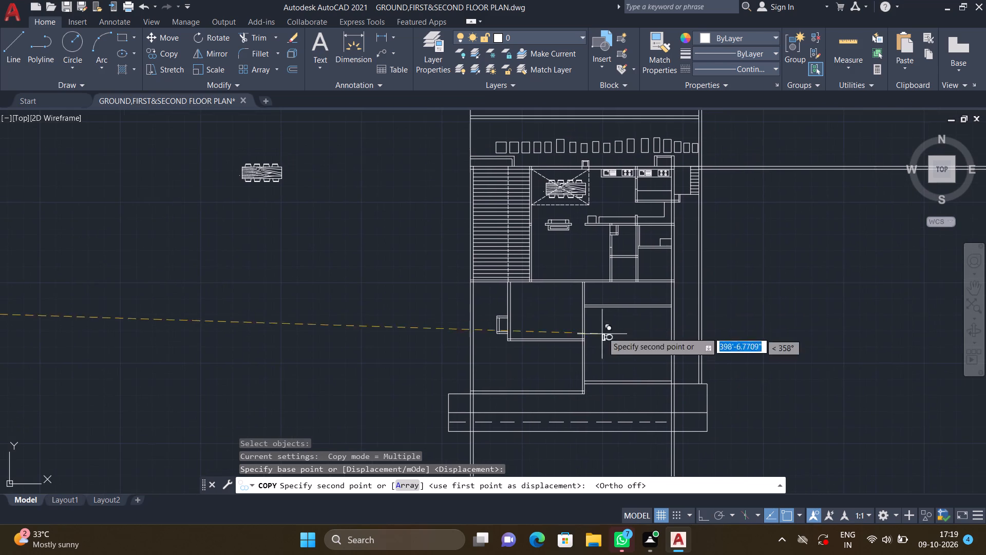
{"action": "middle_click_drag", "start_coordinate": [659, 273], "coordinate": [616, 319]}
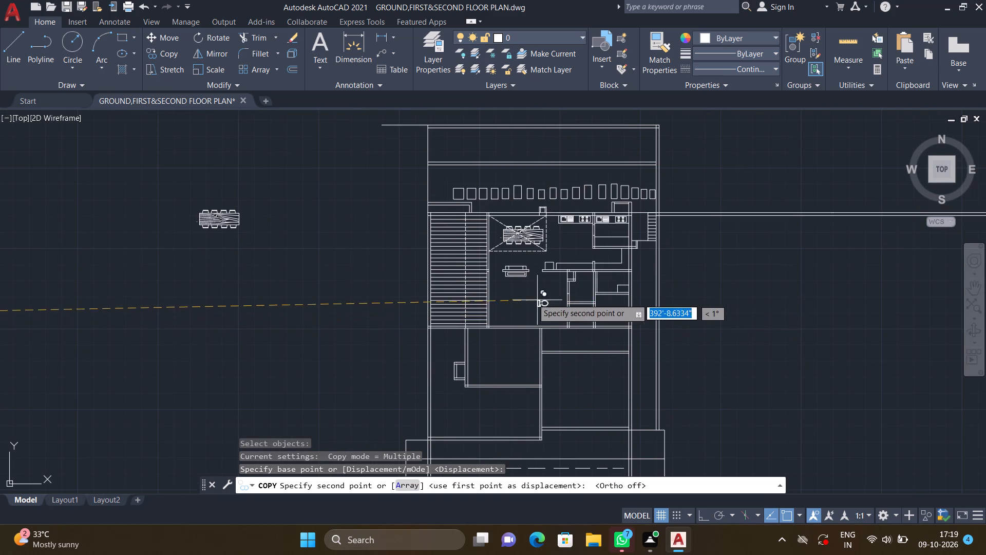
{"action": "scroll", "coordinate": [525, 283], "scroll_direction": "down", "scroll_amount": 1}
{"action": "scroll", "coordinate": [525, 283], "scroll_direction": "up", "scroll_amount": 3}
{"action": "middle_click_drag", "start_coordinate": [576, 276], "coordinate": [513, 277]}
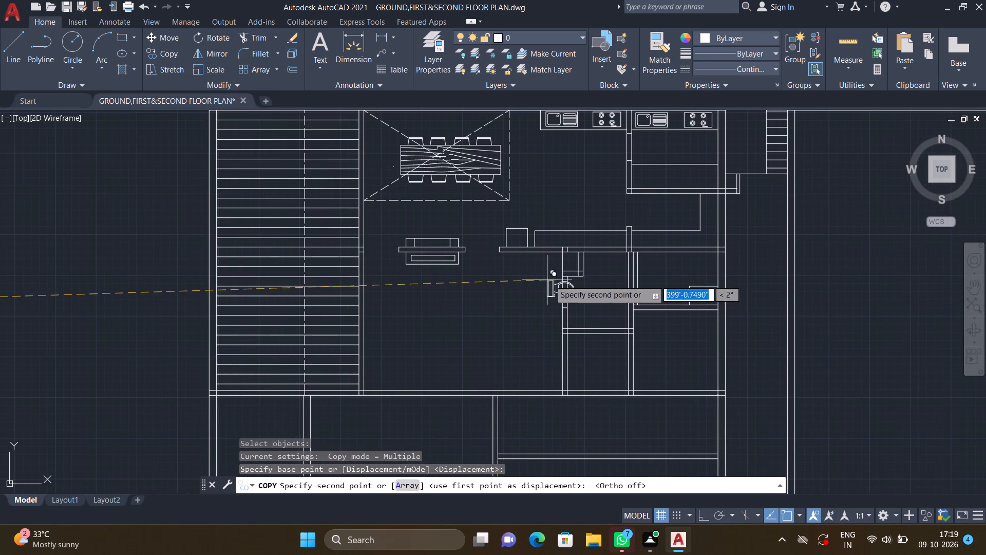
{"action": "middle_click_drag", "start_coordinate": [651, 279], "coordinate": [536, 288]}
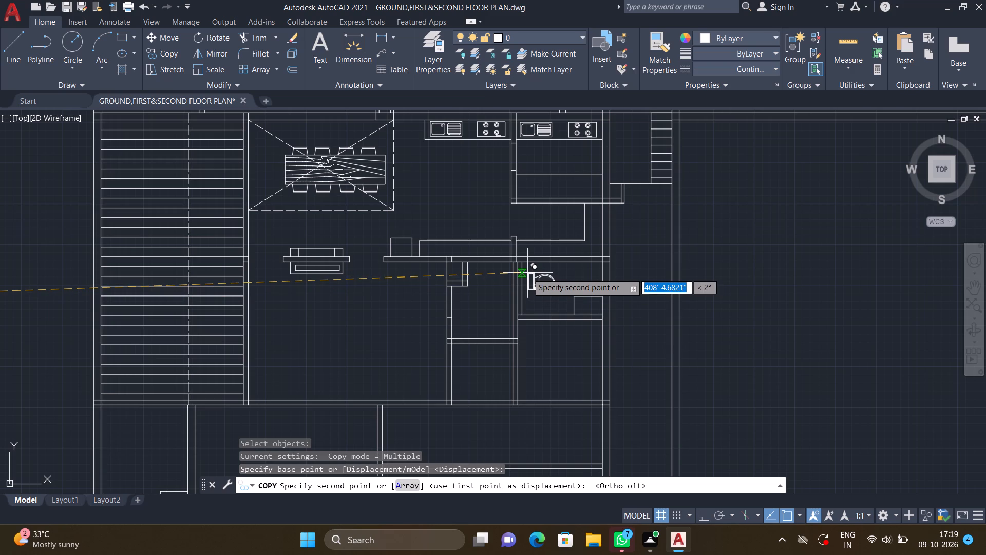
{"action": "scroll", "coordinate": [527, 271], "scroll_direction": "up", "scroll_amount": 2}
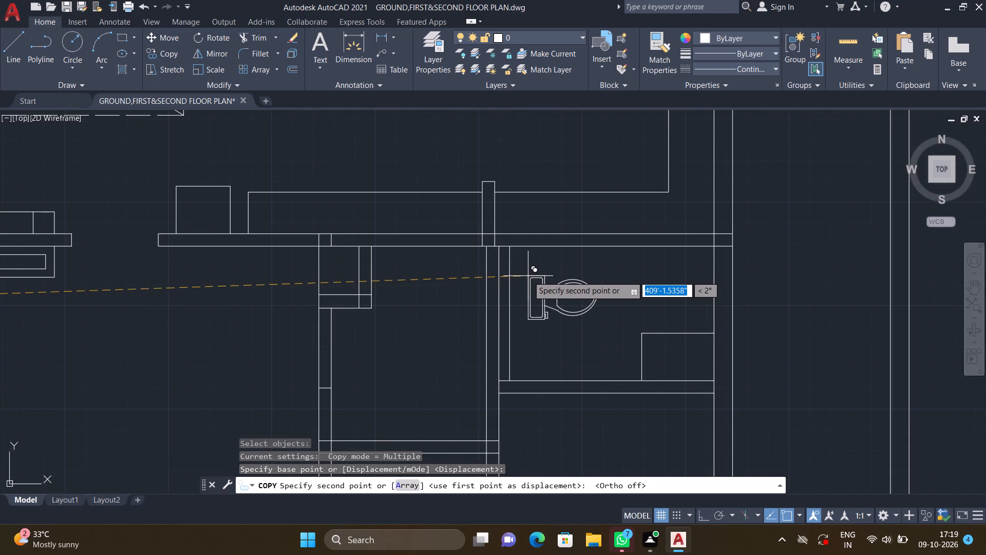
{"action": "scroll", "coordinate": [528, 276], "scroll_direction": "up", "scroll_amount": 1}
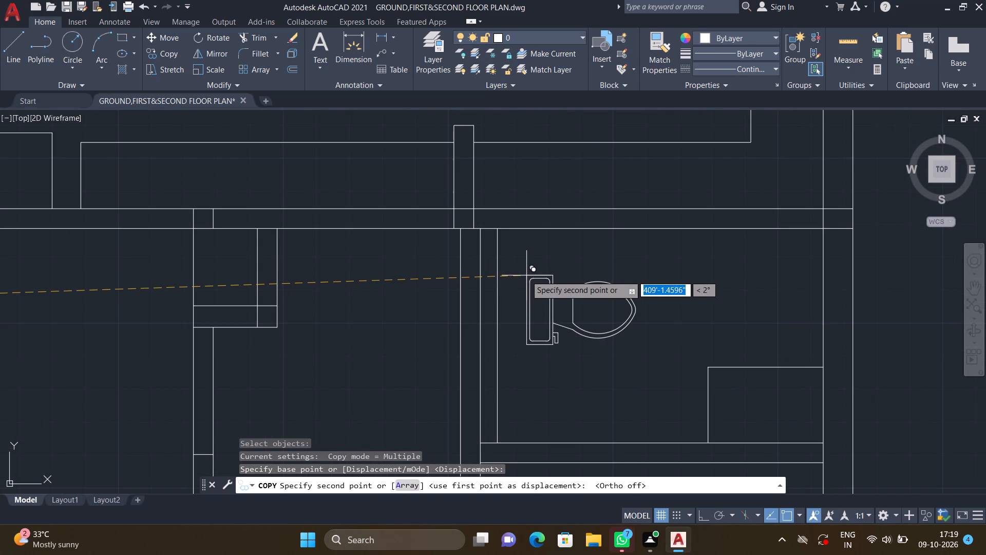
{"action": "double_click", "coordinate": [507, 254]}
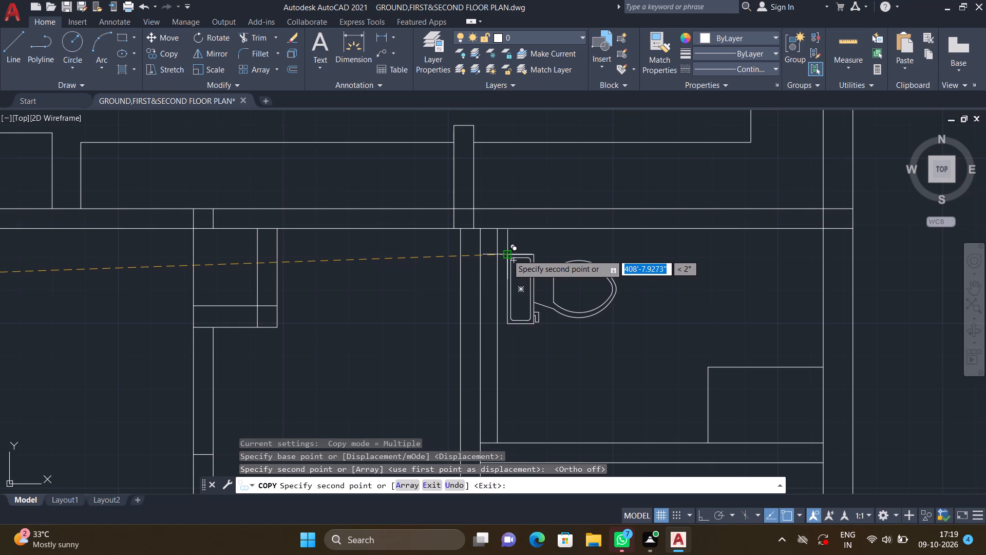
{"action": "key", "text": "Return"}
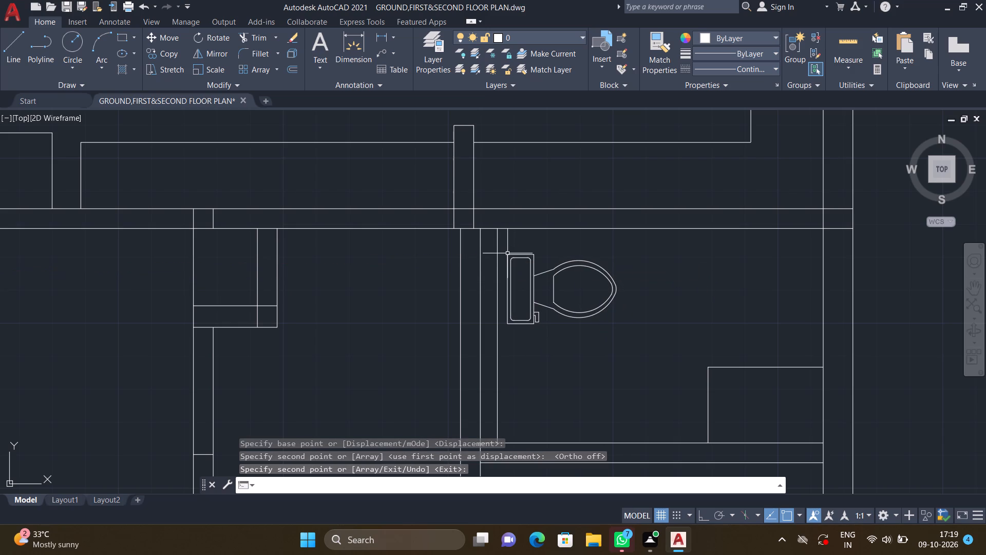
Rotate the original toilet among the furniture symbols 180° about its tank corner so the bowl points west.
{"action": "scroll", "coordinate": [497, 262], "scroll_direction": "down", "scroll_amount": 3}
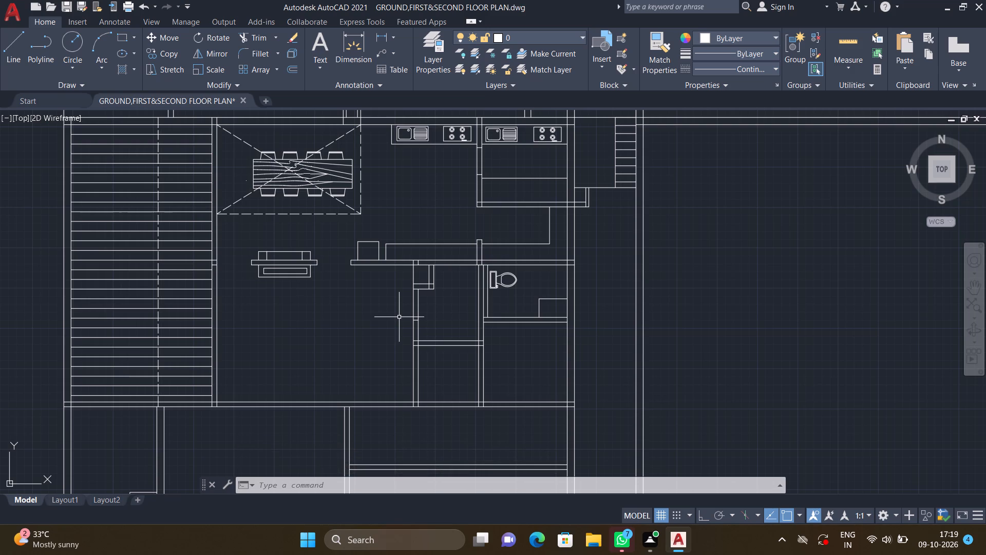
{"action": "scroll", "coordinate": [398, 315], "scroll_direction": "down", "scroll_amount": 2}
{"action": "middle_click_drag", "start_coordinate": [286, 341], "coordinate": [459, 339]}
{"action": "scroll", "coordinate": [286, 341], "scroll_direction": "down", "scroll_amount": 1}
{"action": "scroll", "coordinate": [459, 339], "scroll_direction": "down", "scroll_amount": 2}
{"action": "middle_click_drag", "start_coordinate": [275, 338], "coordinate": [502, 329]}
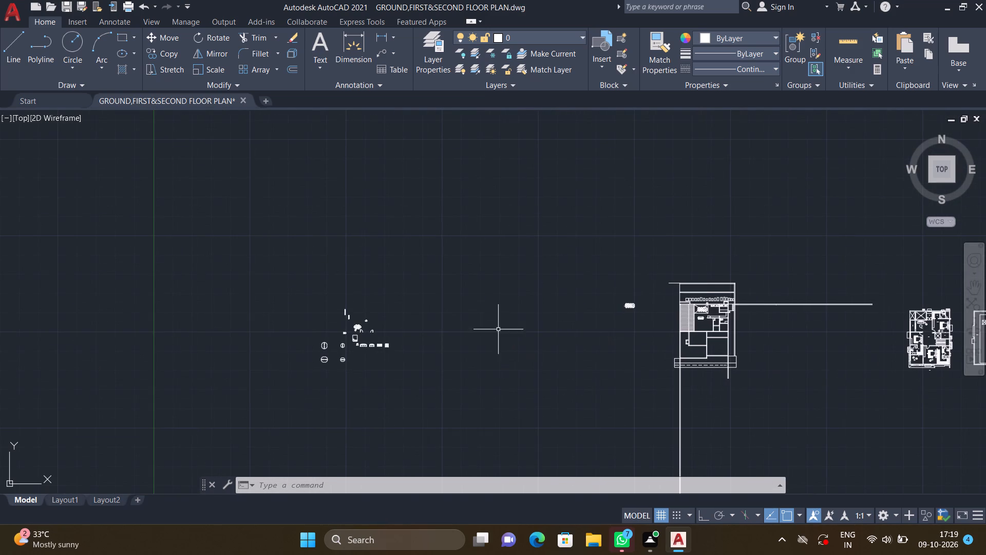
{"action": "scroll", "coordinate": [370, 362], "scroll_direction": "up", "scroll_amount": 2}
{"action": "middle_click_drag", "start_coordinate": [337, 341], "coordinate": [372, 366]}
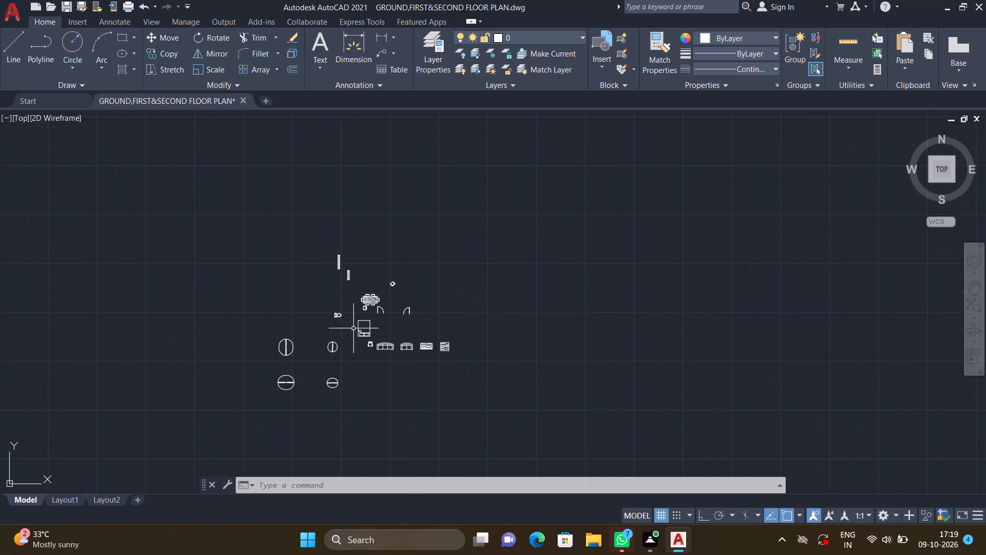
{"action": "scroll", "coordinate": [345, 320], "scroll_direction": "up", "scroll_amount": 3}
{"action": "middle_click_drag", "start_coordinate": [327, 316], "coordinate": [432, 317]}
{"action": "key", "text": "r"}
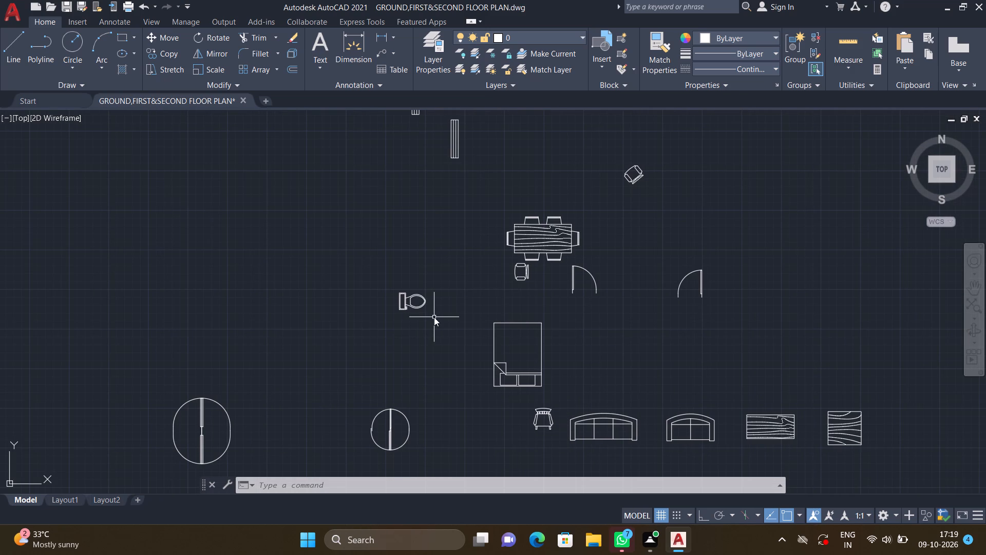
{"action": "key", "text": "o"}
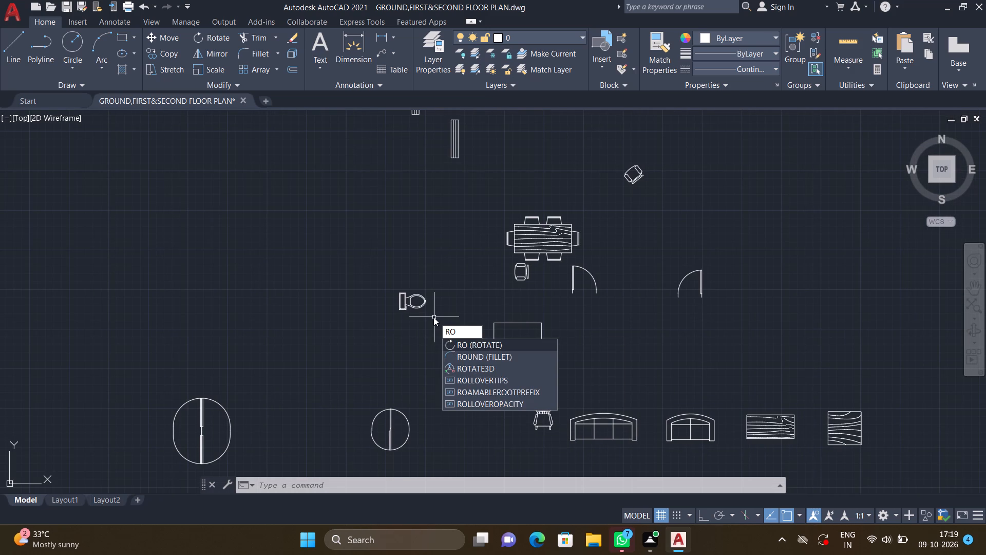
{"action": "key", "text": "Return"}
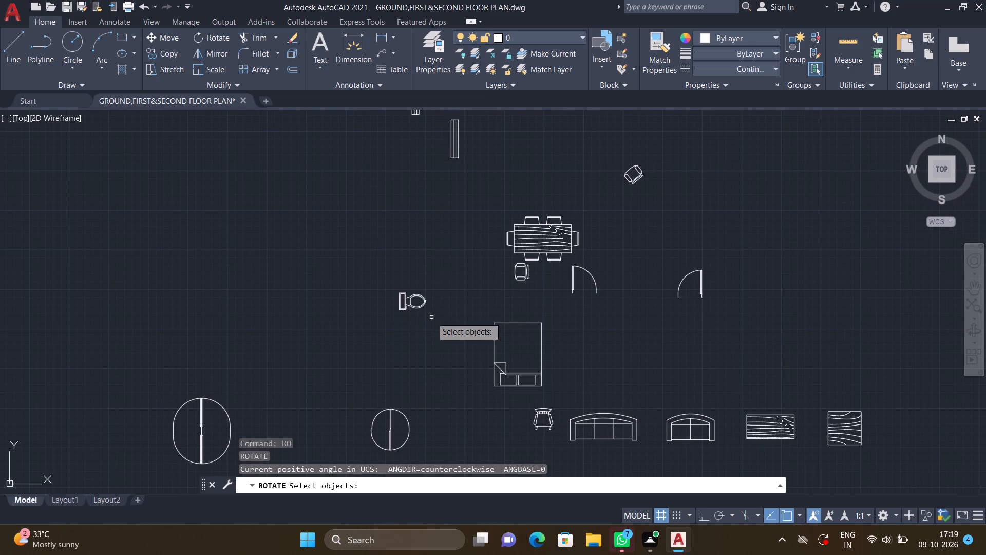
{"action": "left_click_drag", "start_coordinate": [433, 328], "coordinate": [419, 299]}
{"action": "left_click", "coordinate": [418, 297]}
{"action": "left_click_drag", "start_coordinate": [401, 290], "coordinate": [390, 290]}
{"action": "left_click_drag", "start_coordinate": [381, 290], "coordinate": [368, 299]}
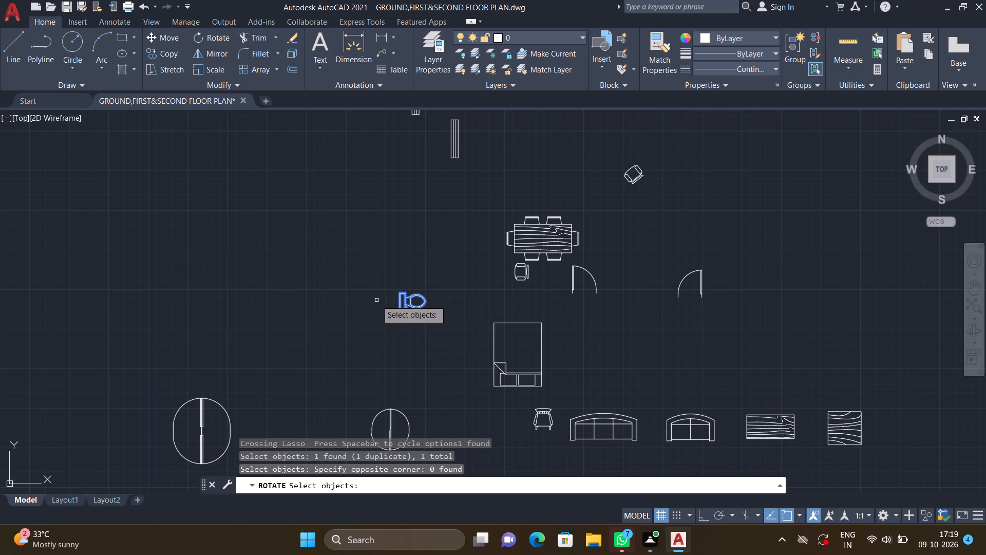
{"action": "key", "text": "Return"}
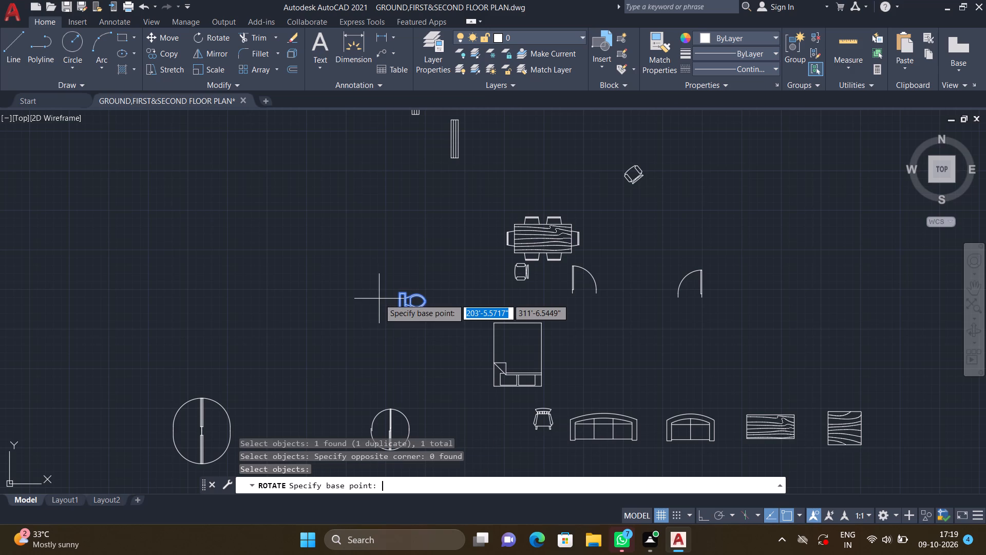
{"action": "key", "text": "F8"}
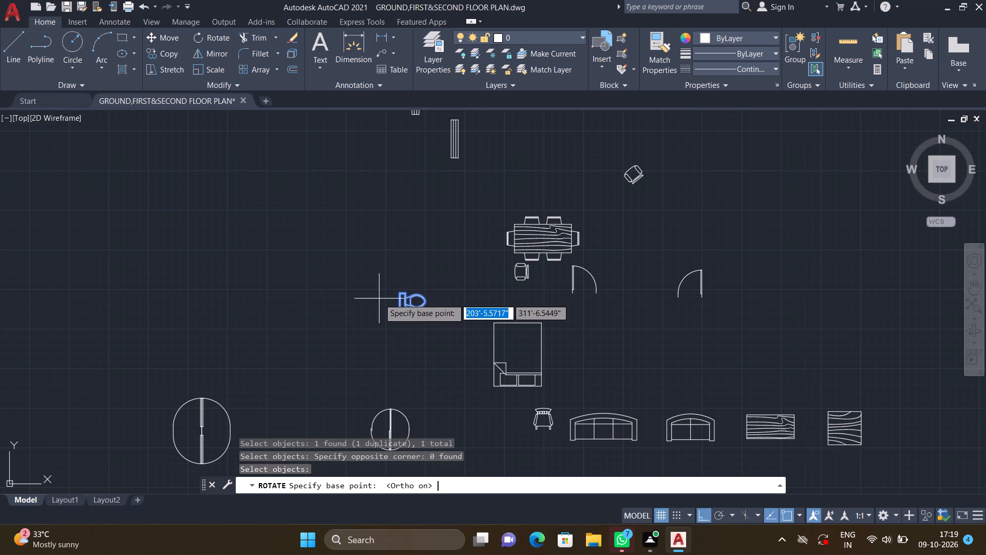
{"action": "double_click", "coordinate": [398, 294]}
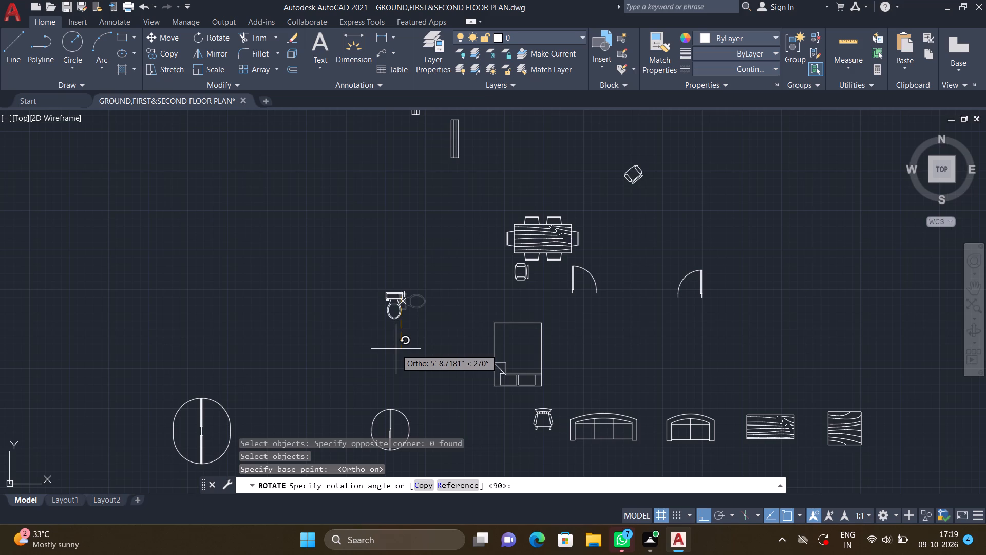
{"action": "left_click", "coordinate": [345, 312]}
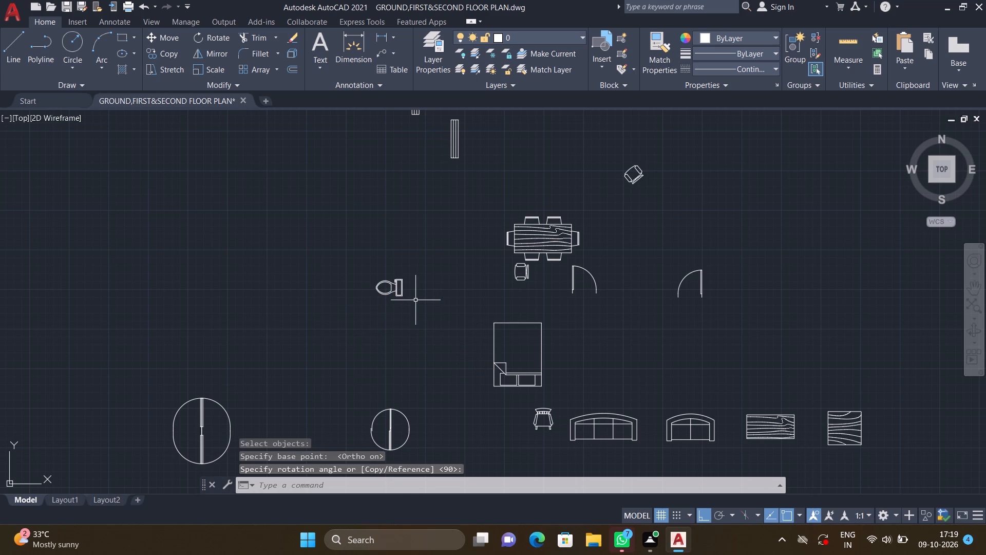
Copy the rotated toilet from the furniture symbols by its tank's northeast corner into the small west room, beside its east partition.
{"action": "key", "text": "c"}
{"action": "key", "text": "o"}
{"action": "key", "text": "Return"}
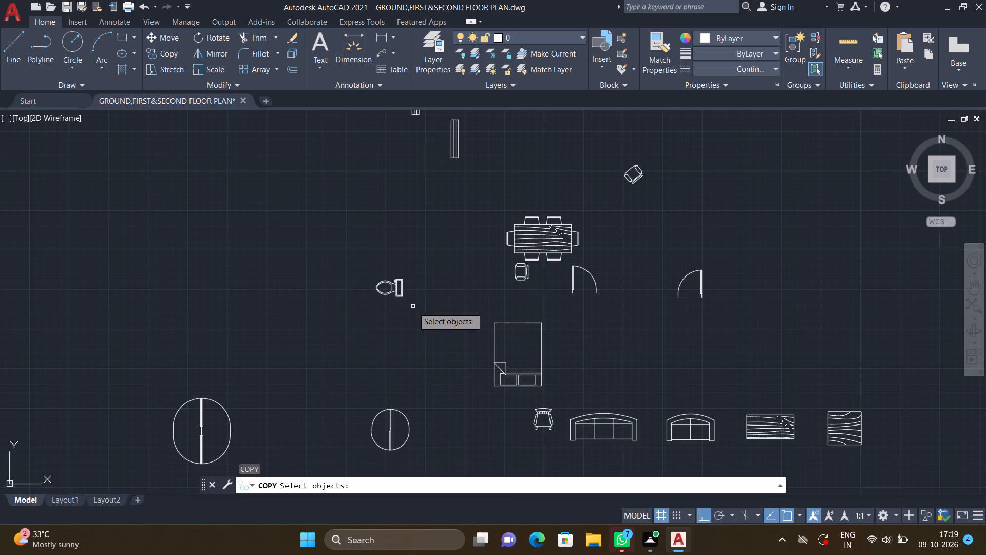
{"action": "left_click_drag", "start_coordinate": [412, 310], "coordinate": [358, 289]}
{"action": "key", "text": "Return"}
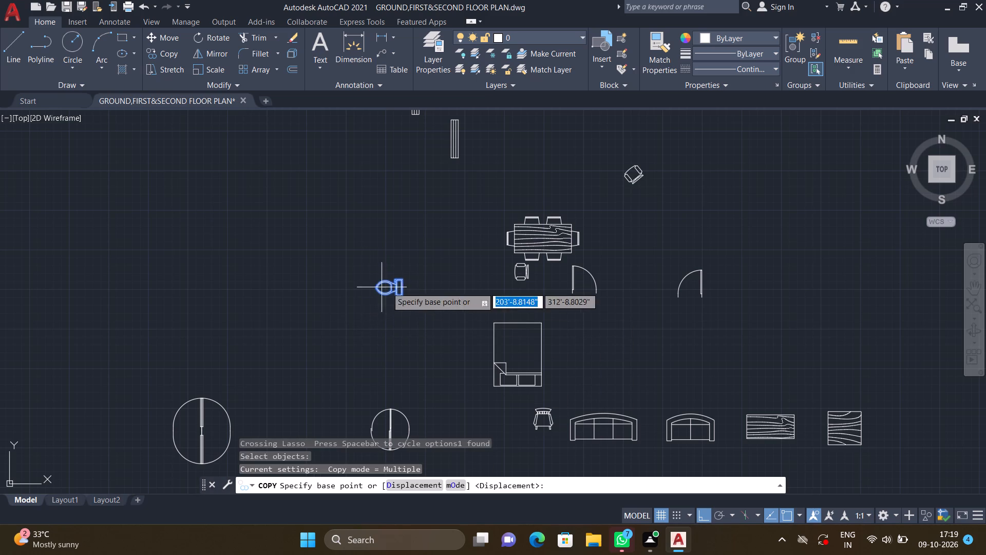
{"action": "scroll", "coordinate": [423, 284], "scroll_direction": "up", "scroll_amount": 2}
{"action": "double_click", "coordinate": [362, 270]}
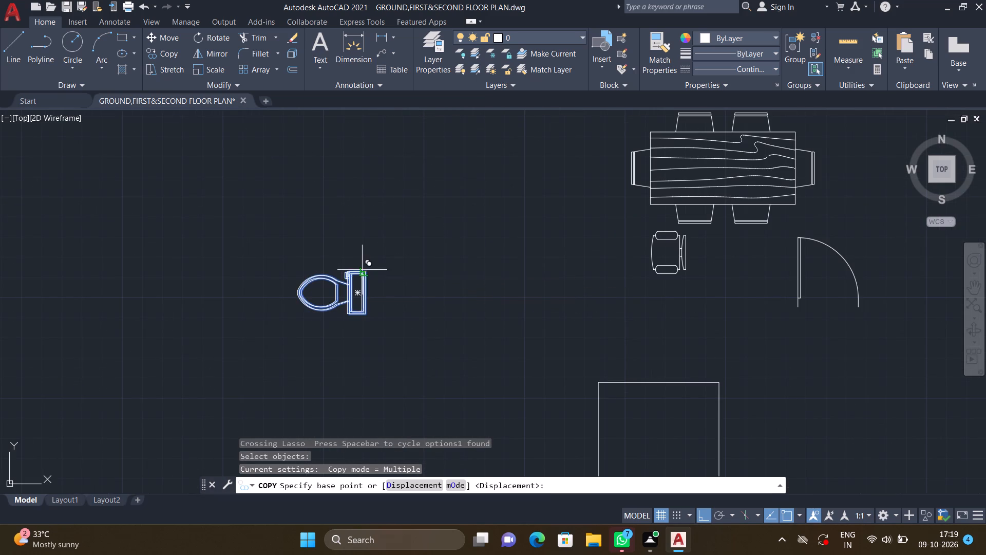
{"action": "scroll", "coordinate": [442, 314], "scroll_direction": "down", "scroll_amount": 3}
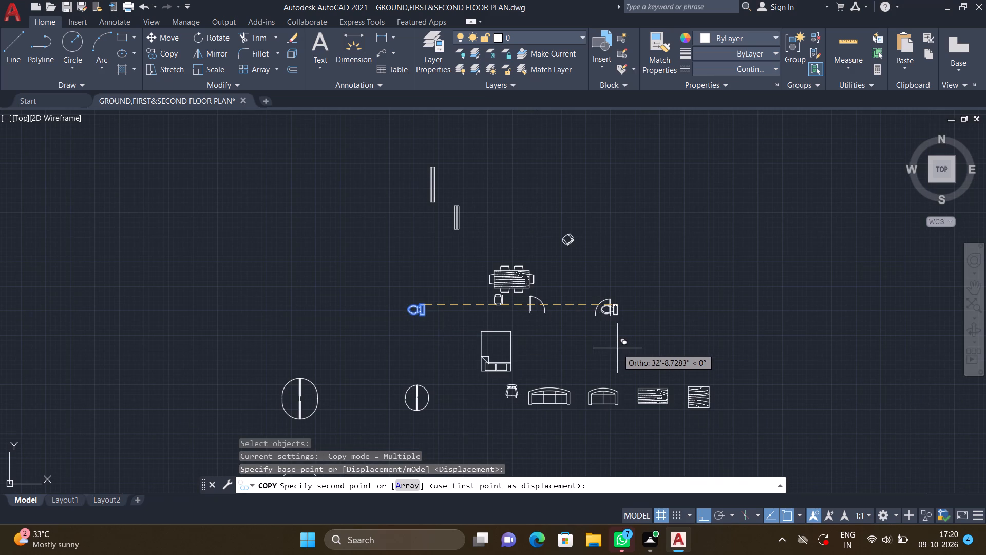
{"action": "key", "text": "F8"}
{"action": "scroll", "coordinate": [620, 344], "scroll_direction": "down", "scroll_amount": 4}
{"action": "middle_click_drag", "start_coordinate": [778, 361], "coordinate": [660, 359]}
{"action": "scroll", "coordinate": [662, 363], "scroll_direction": "down", "scroll_amount": 1}
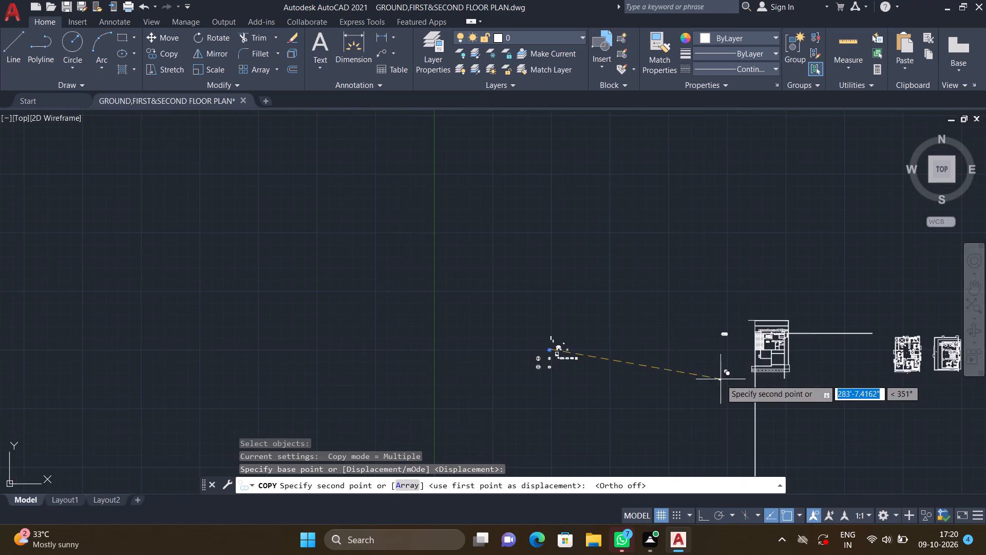
{"action": "middle_click_drag", "start_coordinate": [722, 384], "coordinate": [584, 349]}
{"action": "scroll", "coordinate": [632, 316], "scroll_direction": "up", "scroll_amount": 3}
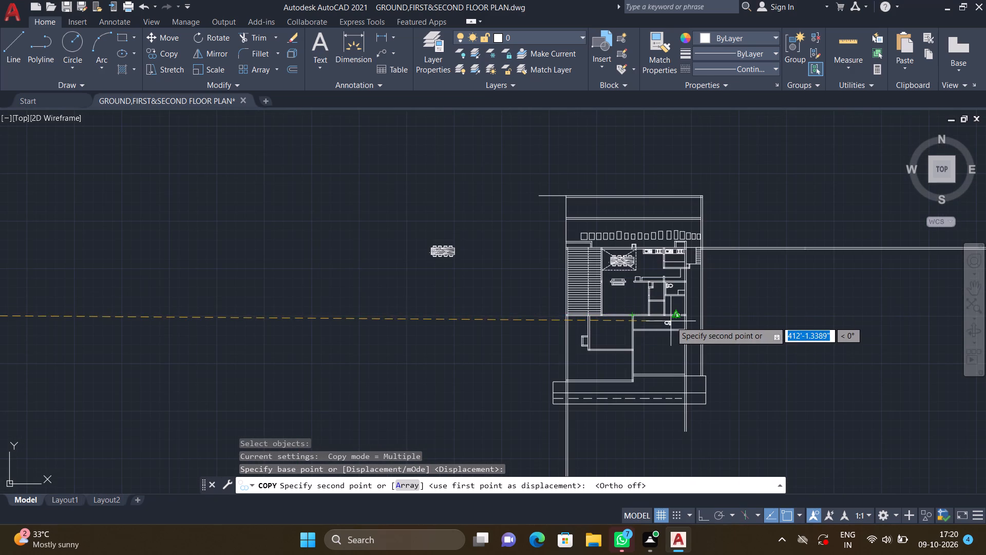
{"action": "scroll", "coordinate": [662, 298], "scroll_direction": "up", "scroll_amount": 3}
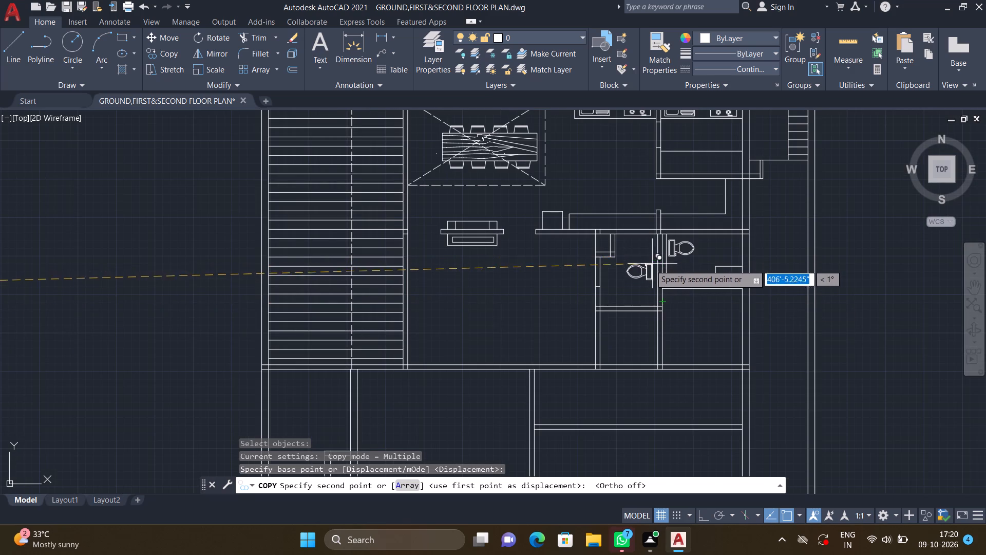
{"action": "middle_click_drag", "start_coordinate": [646, 270], "coordinate": [619, 307]}
{"action": "scroll", "coordinate": [628, 285], "scroll_direction": "up", "scroll_amount": 3}
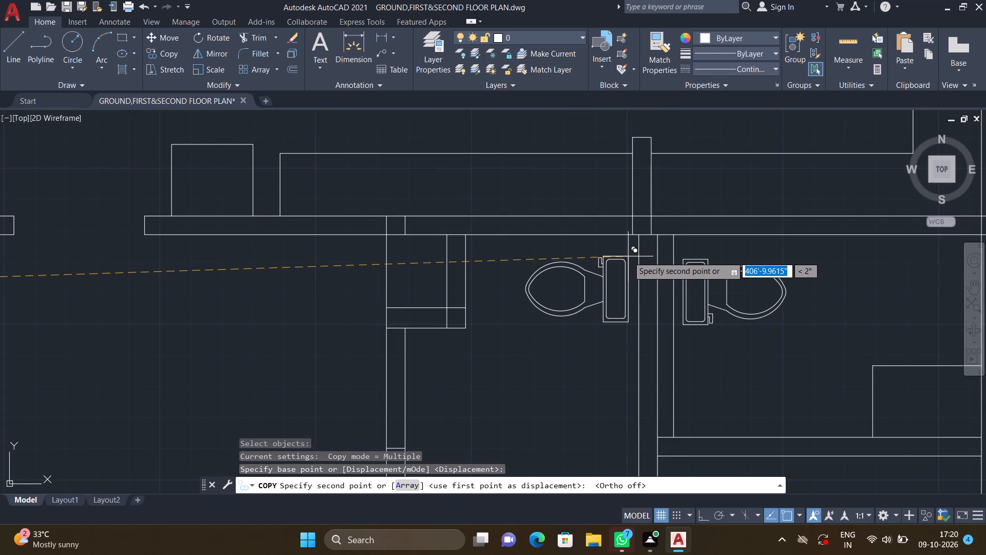
{"action": "double_click", "coordinate": [628, 256]}
{"action": "key", "text": "Return"}
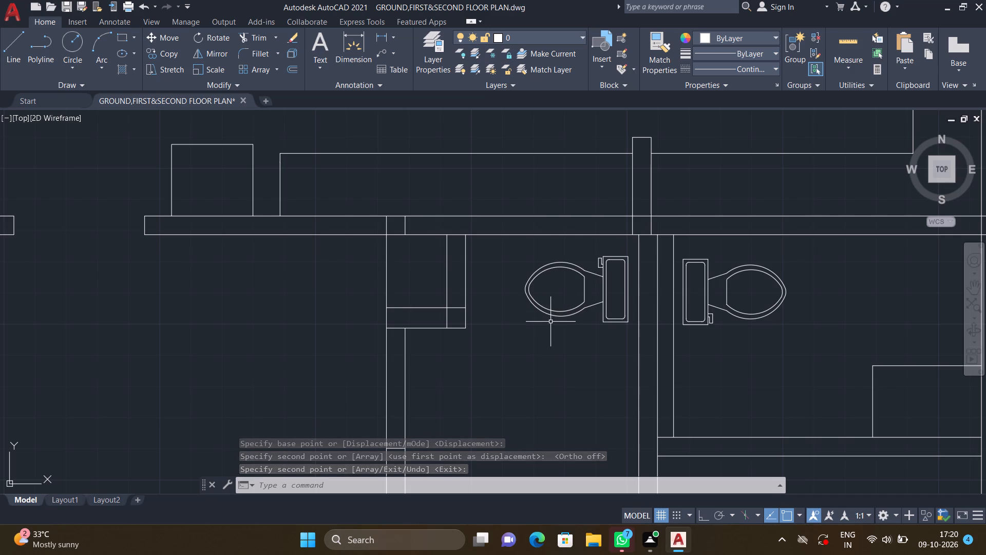
Draw a three-sided rectangular outline about 2'5" wide and 1'4" deep on the south partition of the small west toilet room.
{"action": "scroll", "coordinate": [512, 342], "scroll_direction": "down", "scroll_amount": 2}
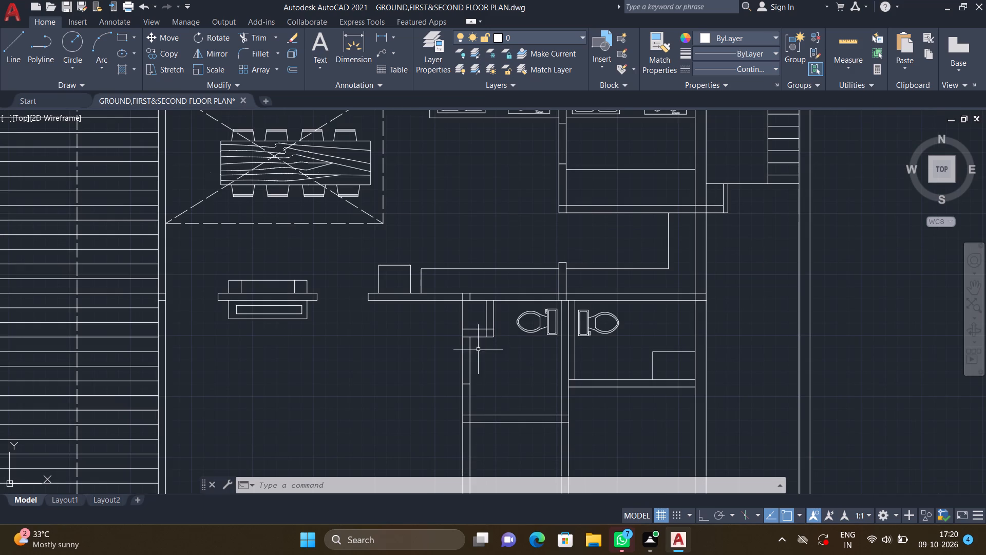
{"action": "middle_click_drag", "start_coordinate": [478, 364], "coordinate": [447, 316]}
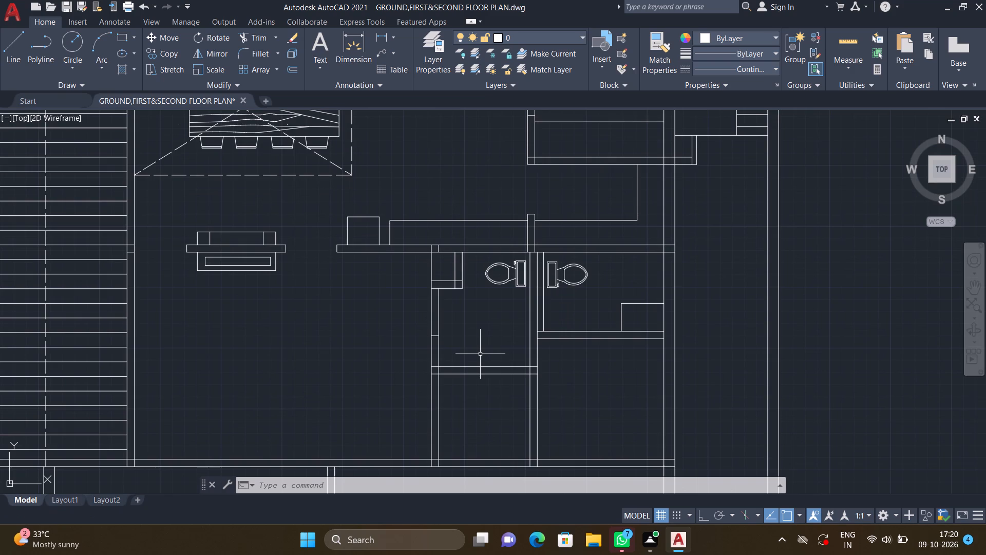
{"action": "scroll", "coordinate": [482, 348], "scroll_direction": "up", "scroll_amount": 1}
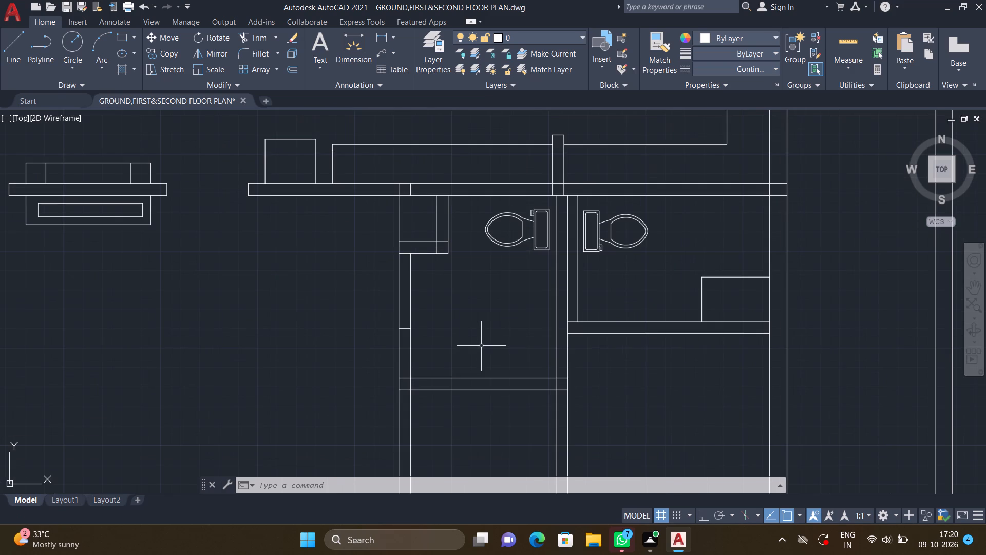
{"action": "key", "text": "l"}
{"action": "key", "text": "Return"}
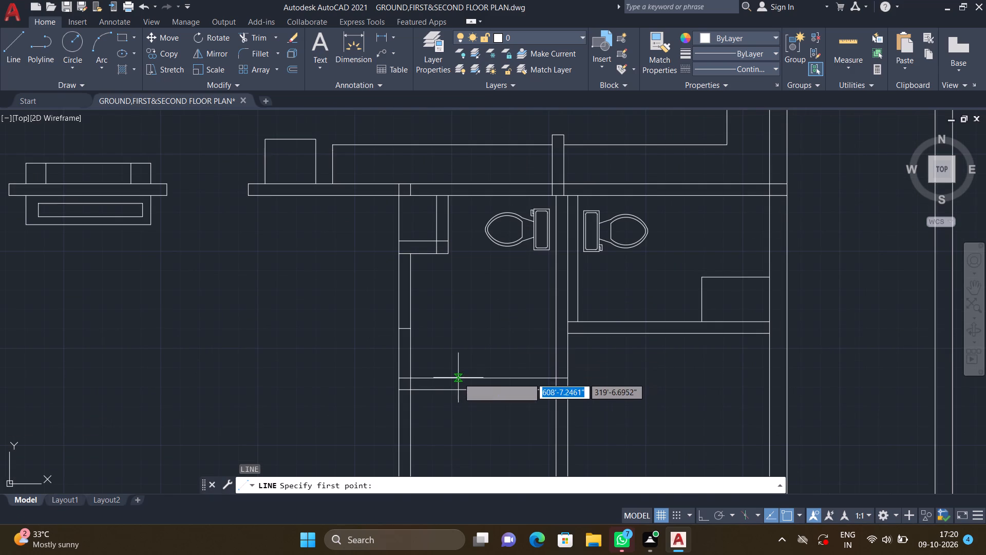
{"action": "scroll", "coordinate": [459, 380], "scroll_direction": "up", "scroll_amount": 1}
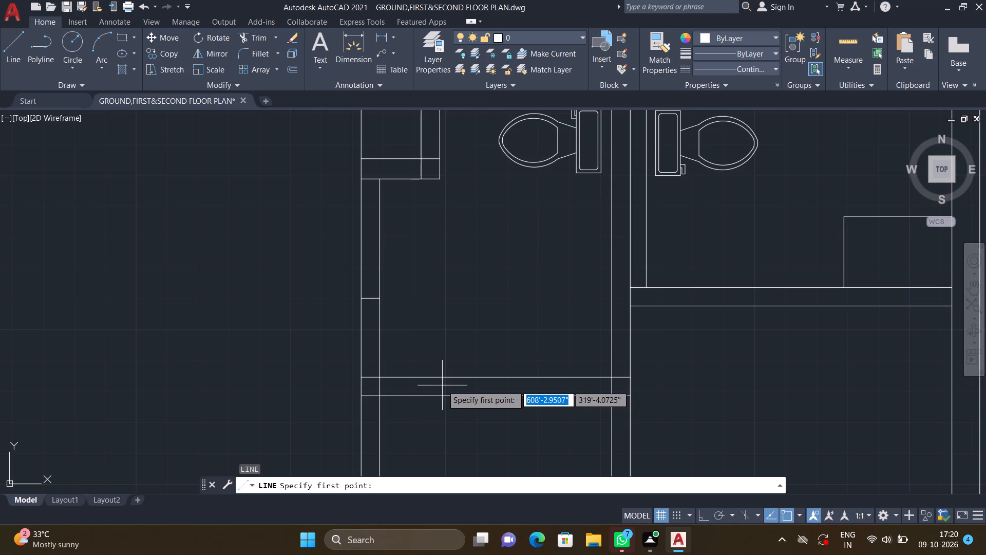
{"action": "left_click", "coordinate": [444, 377]}
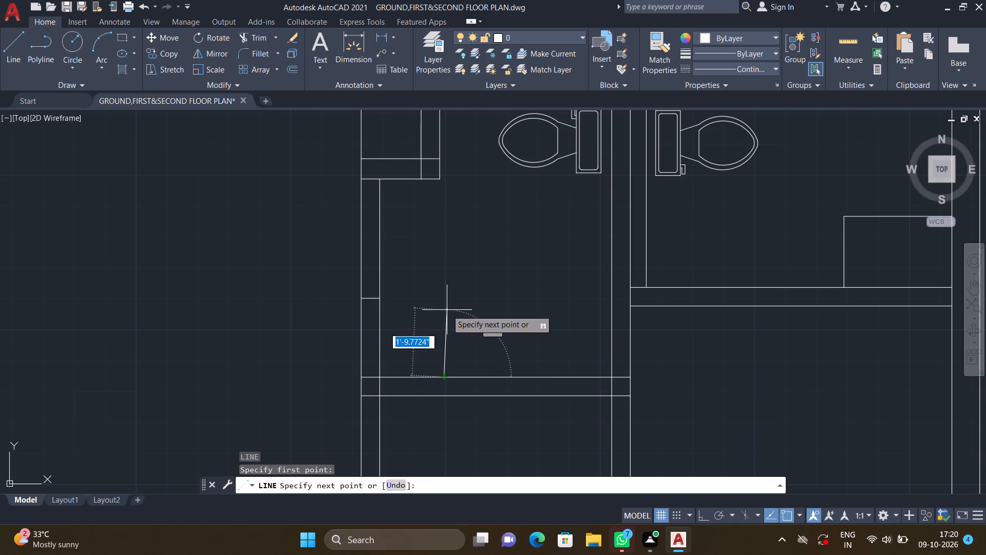
{"action": "key", "text": "F8"}
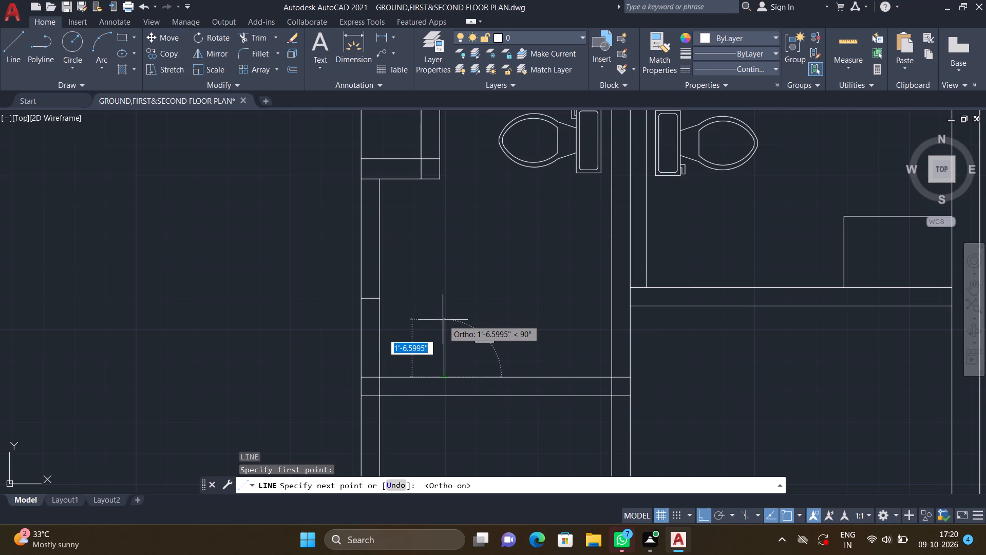
{"action": "scroll", "coordinate": [444, 330], "scroll_direction": "up", "scroll_amount": 2}
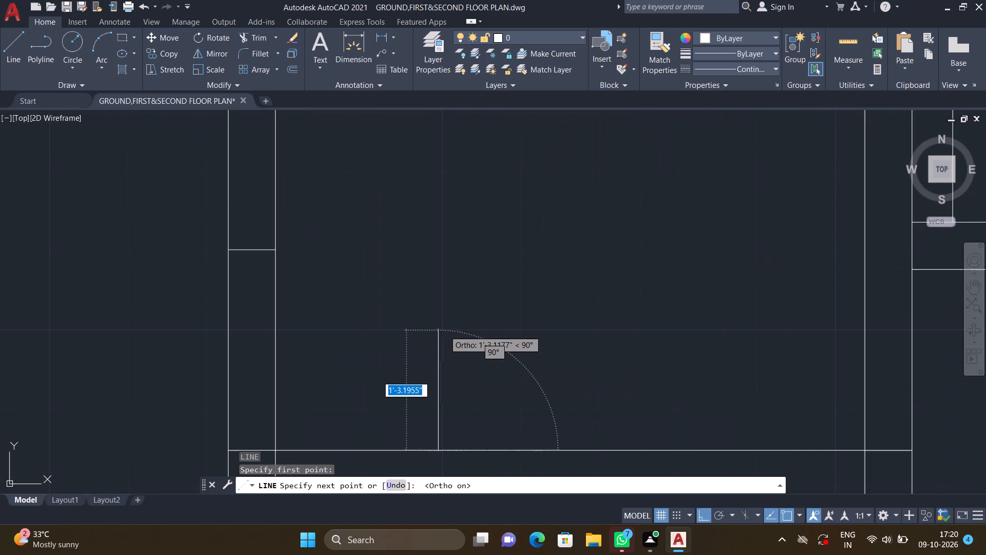
{"action": "left_click", "coordinate": [439, 319]}
{"action": "scroll", "coordinate": [502, 319], "scroll_direction": "down", "scroll_amount": 2}
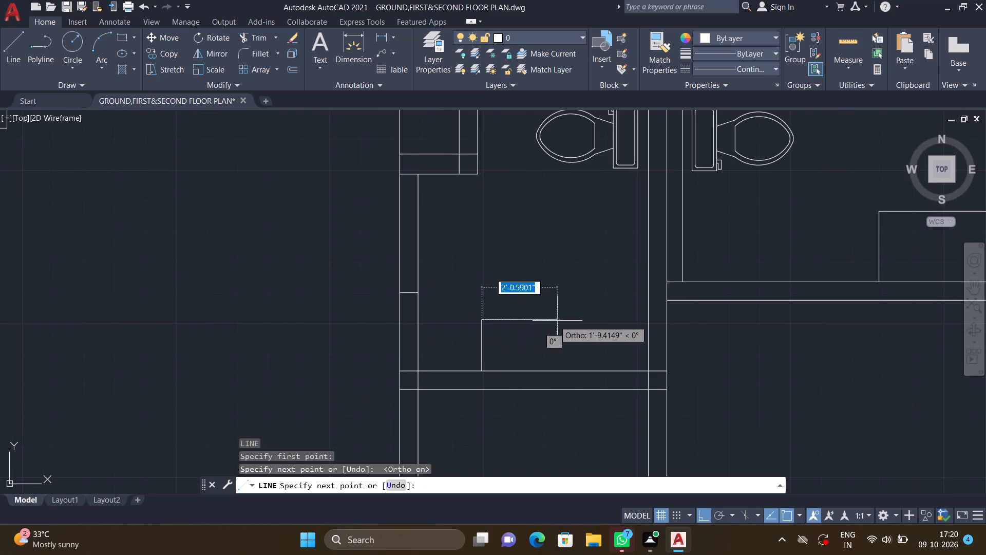
{"action": "middle_click_drag", "start_coordinate": [557, 319], "coordinate": [515, 299]}
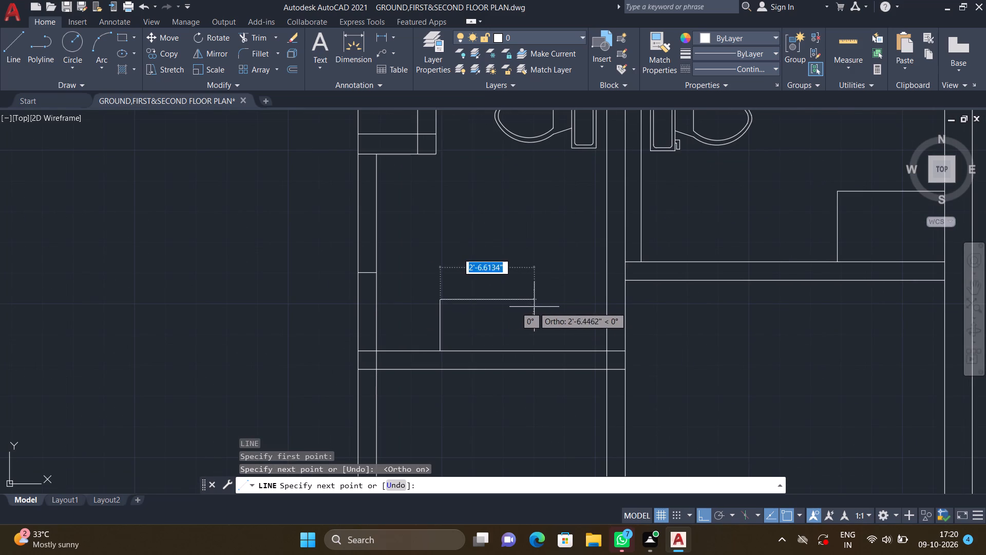
{"action": "scroll", "coordinate": [536, 307], "scroll_direction": "up", "scroll_amount": 1}
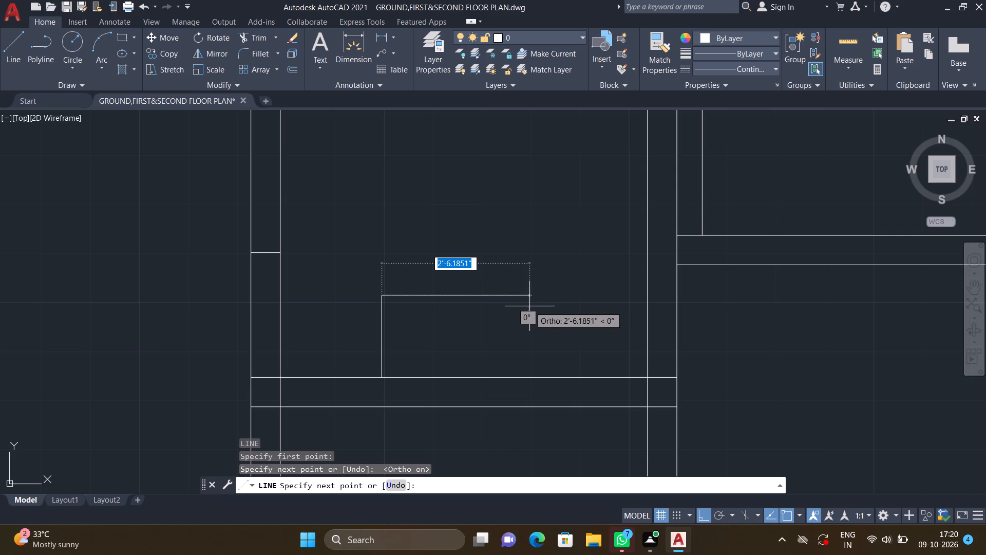
{"action": "left_click", "coordinate": [523, 299]}
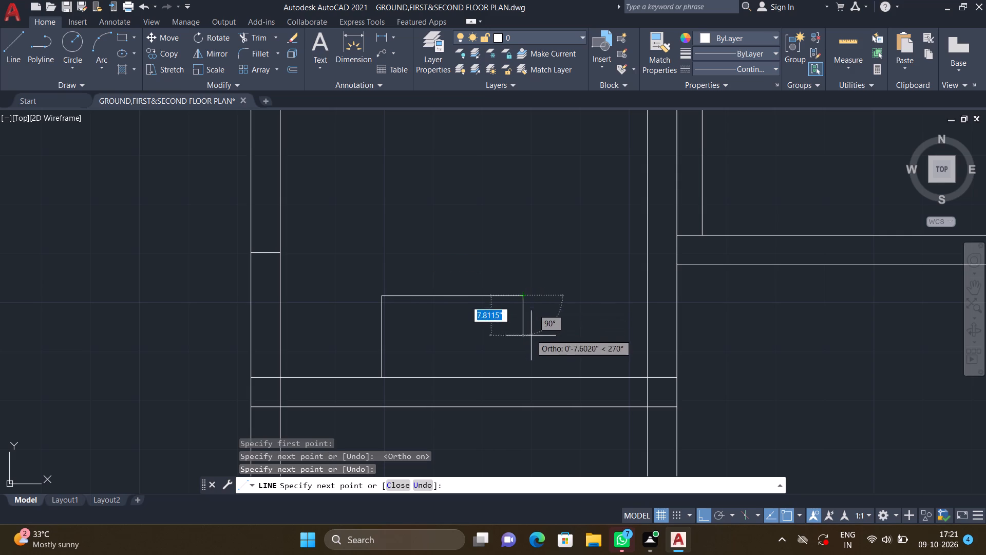
{"action": "left_click", "coordinate": [525, 377]}
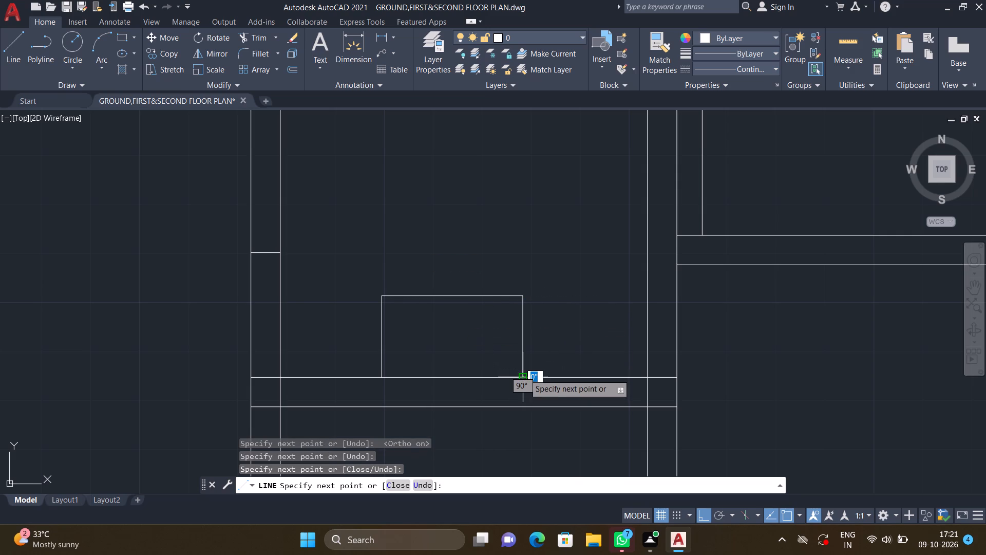
{"action": "key", "text": "Return"}
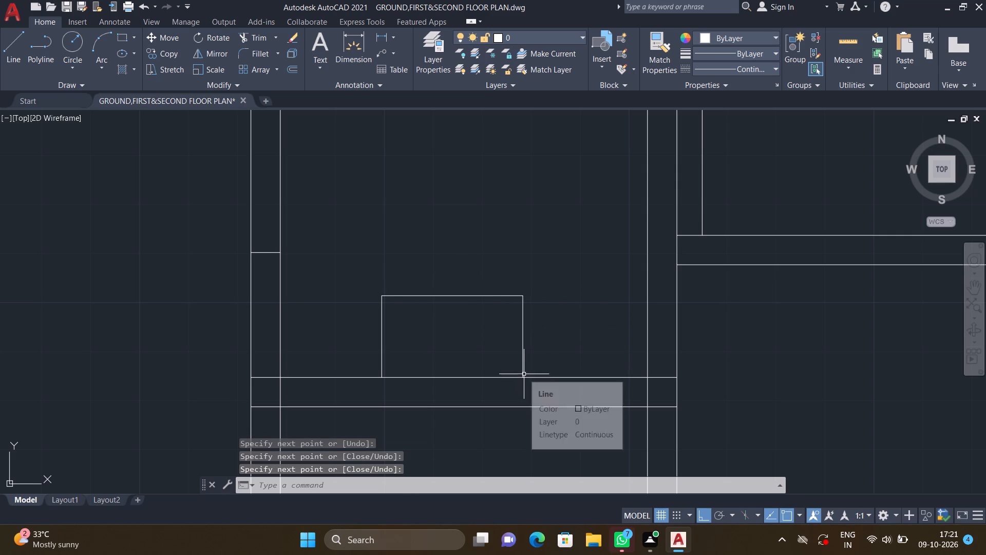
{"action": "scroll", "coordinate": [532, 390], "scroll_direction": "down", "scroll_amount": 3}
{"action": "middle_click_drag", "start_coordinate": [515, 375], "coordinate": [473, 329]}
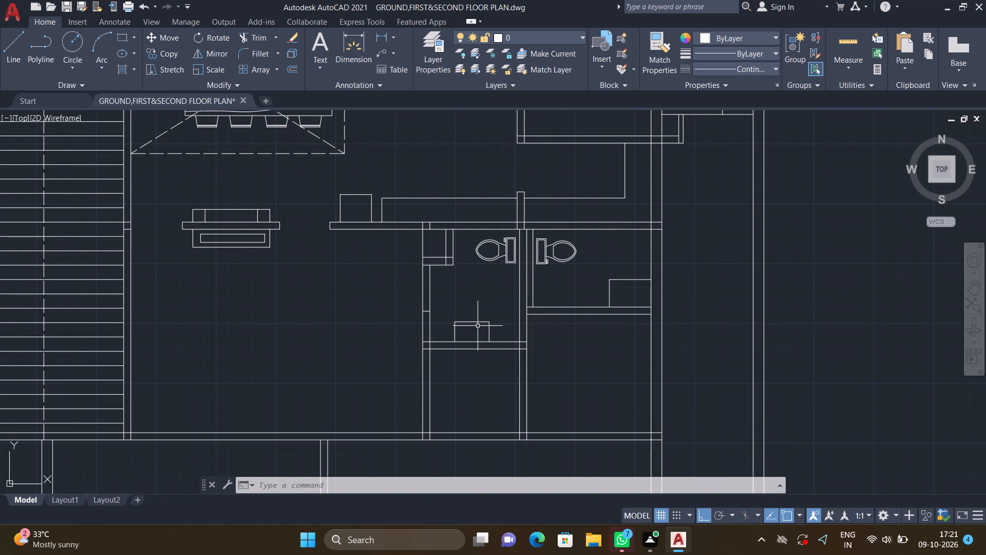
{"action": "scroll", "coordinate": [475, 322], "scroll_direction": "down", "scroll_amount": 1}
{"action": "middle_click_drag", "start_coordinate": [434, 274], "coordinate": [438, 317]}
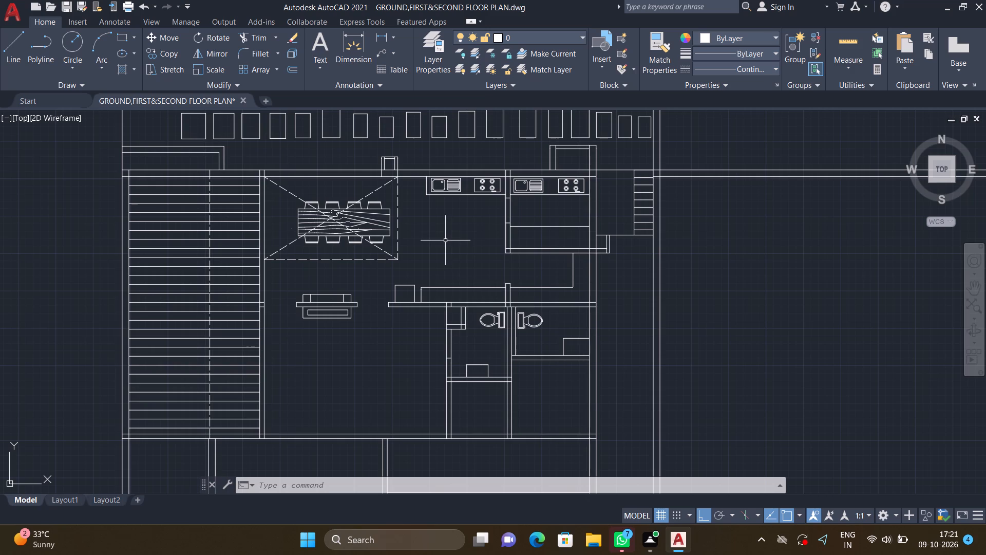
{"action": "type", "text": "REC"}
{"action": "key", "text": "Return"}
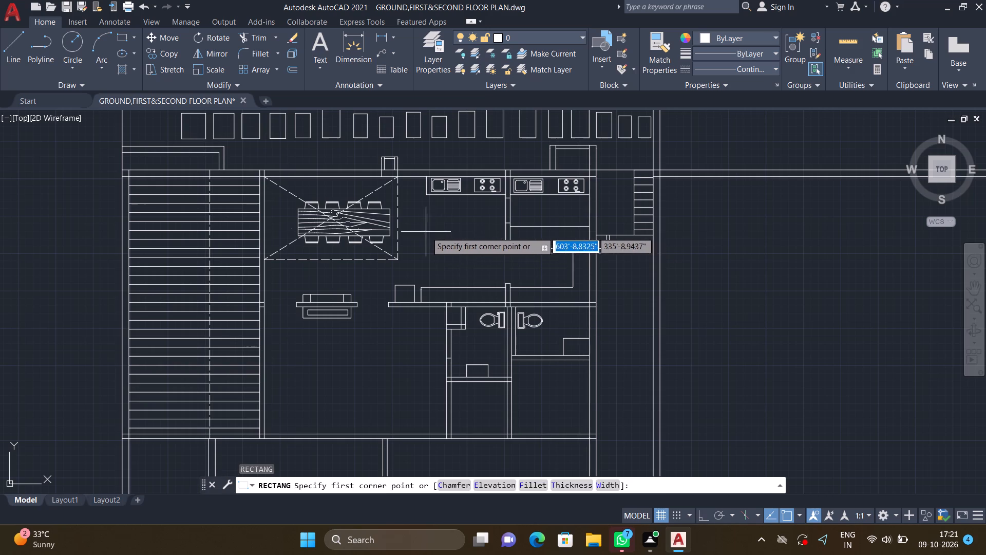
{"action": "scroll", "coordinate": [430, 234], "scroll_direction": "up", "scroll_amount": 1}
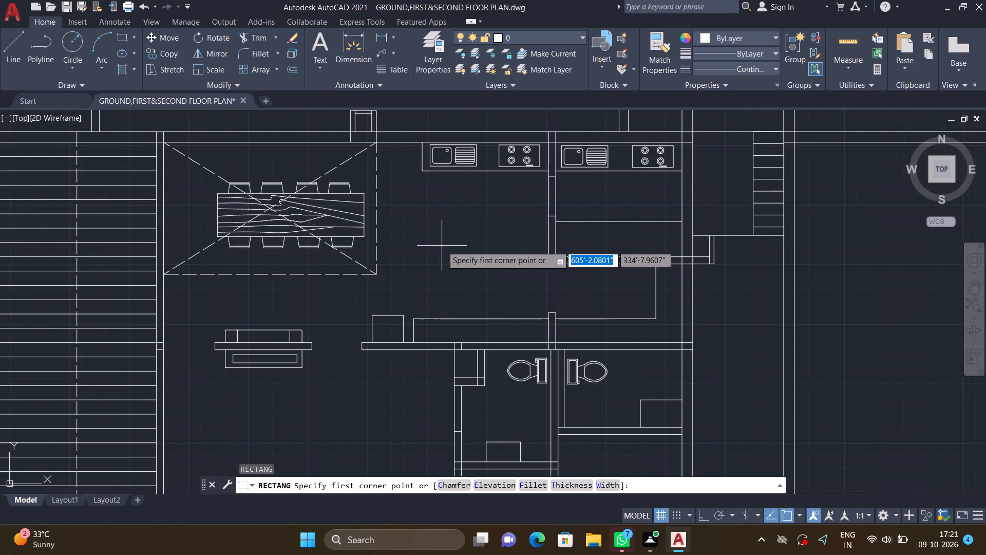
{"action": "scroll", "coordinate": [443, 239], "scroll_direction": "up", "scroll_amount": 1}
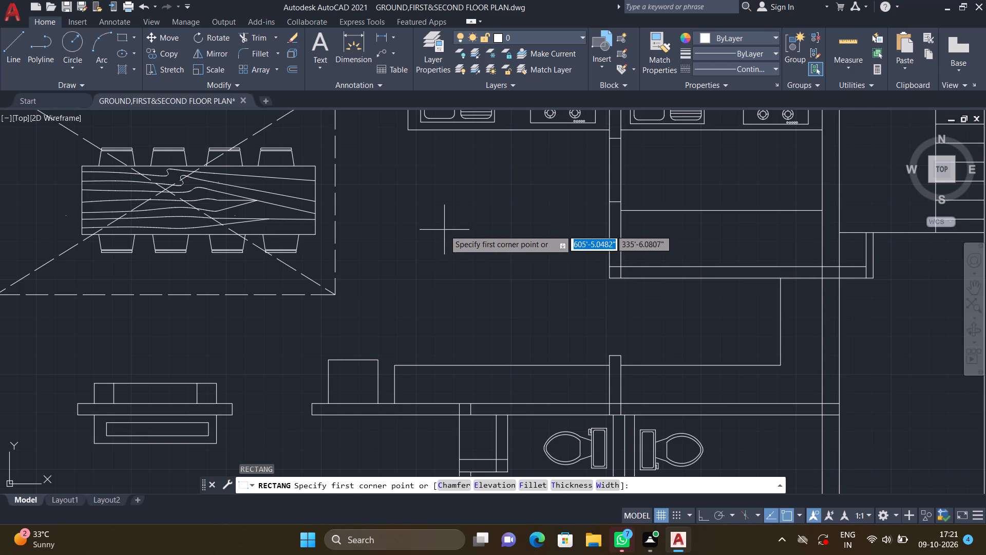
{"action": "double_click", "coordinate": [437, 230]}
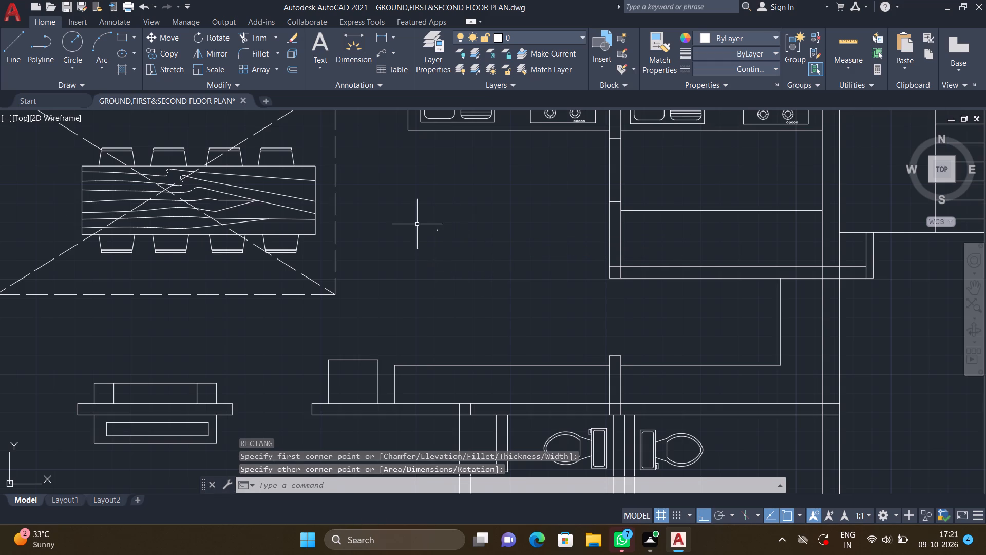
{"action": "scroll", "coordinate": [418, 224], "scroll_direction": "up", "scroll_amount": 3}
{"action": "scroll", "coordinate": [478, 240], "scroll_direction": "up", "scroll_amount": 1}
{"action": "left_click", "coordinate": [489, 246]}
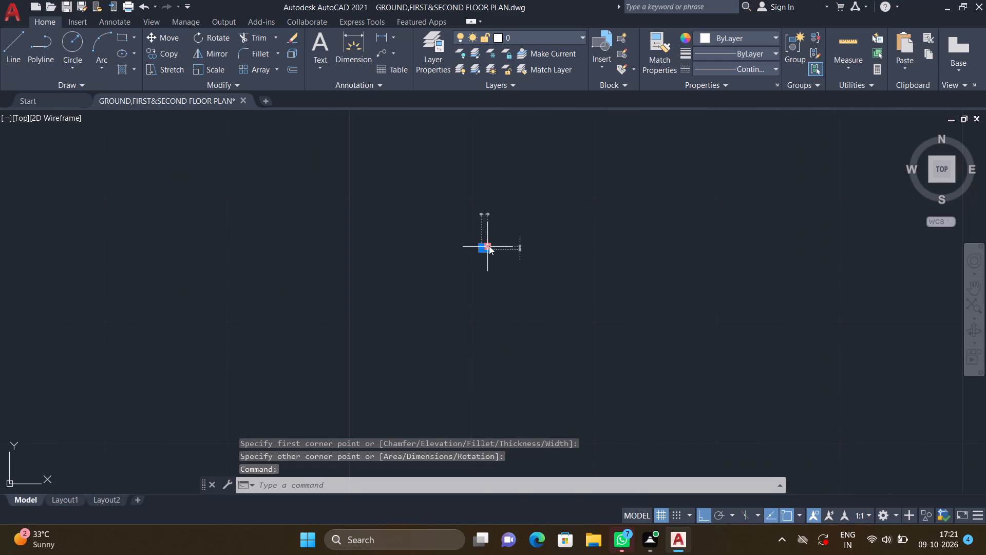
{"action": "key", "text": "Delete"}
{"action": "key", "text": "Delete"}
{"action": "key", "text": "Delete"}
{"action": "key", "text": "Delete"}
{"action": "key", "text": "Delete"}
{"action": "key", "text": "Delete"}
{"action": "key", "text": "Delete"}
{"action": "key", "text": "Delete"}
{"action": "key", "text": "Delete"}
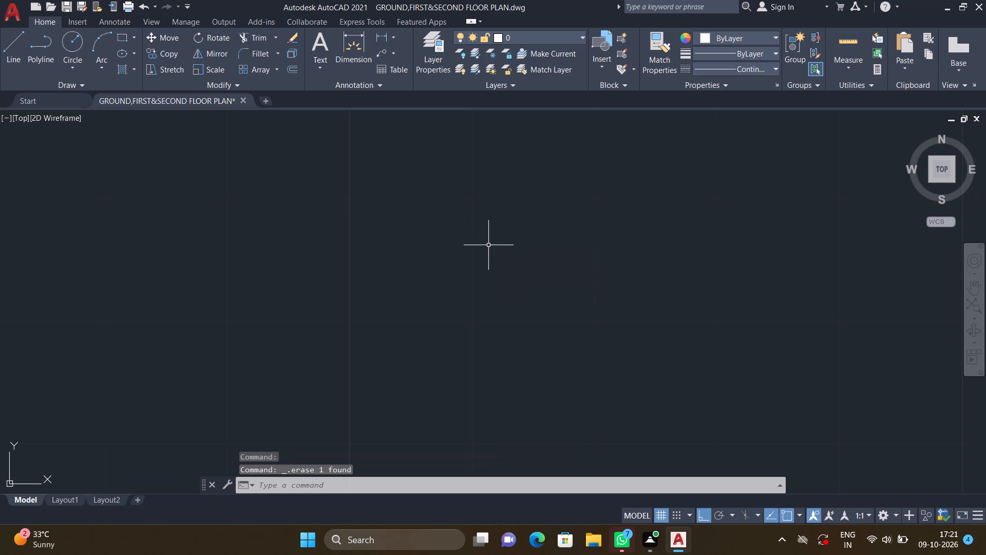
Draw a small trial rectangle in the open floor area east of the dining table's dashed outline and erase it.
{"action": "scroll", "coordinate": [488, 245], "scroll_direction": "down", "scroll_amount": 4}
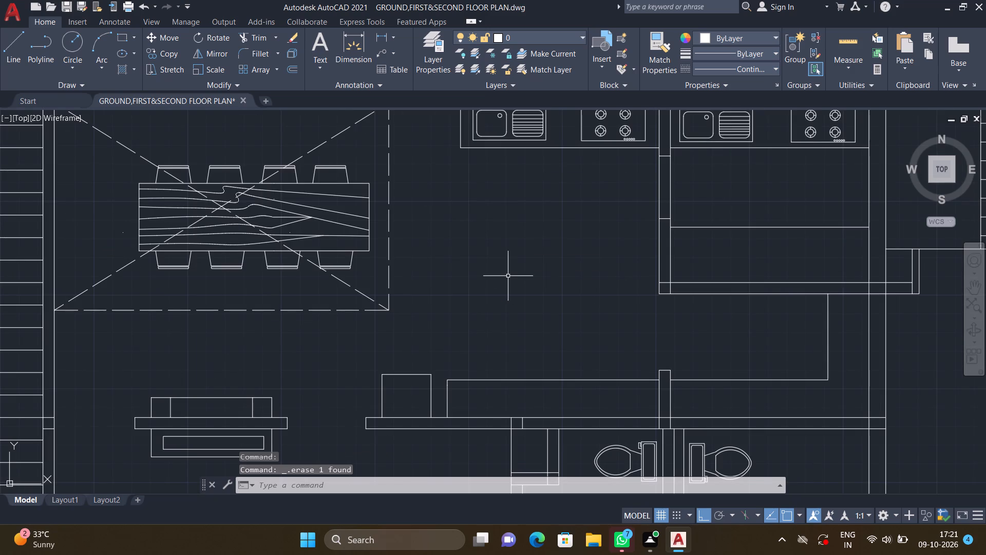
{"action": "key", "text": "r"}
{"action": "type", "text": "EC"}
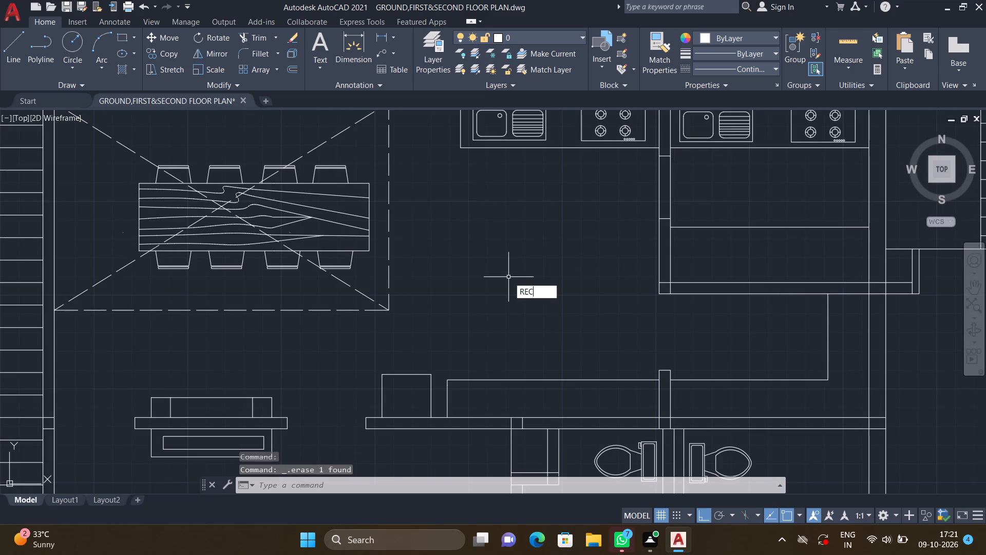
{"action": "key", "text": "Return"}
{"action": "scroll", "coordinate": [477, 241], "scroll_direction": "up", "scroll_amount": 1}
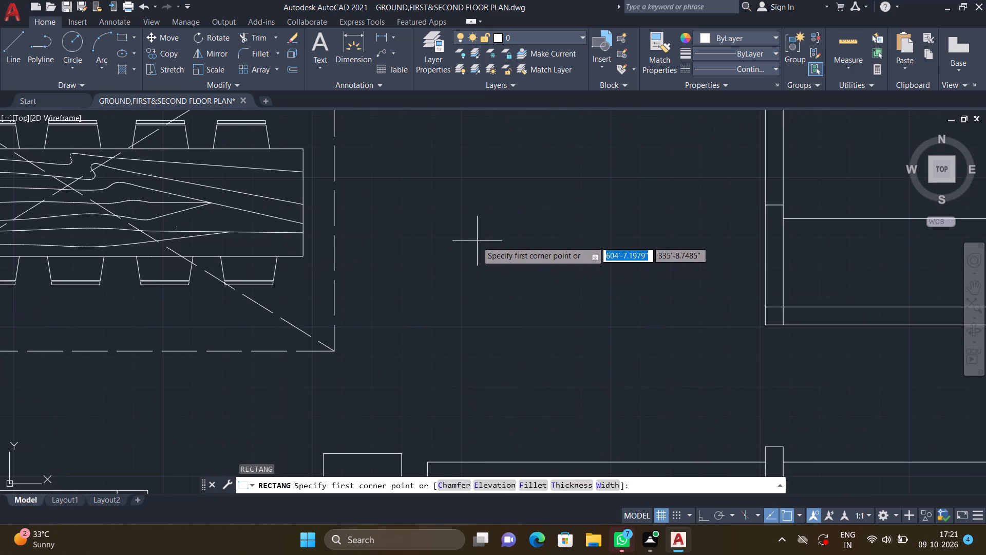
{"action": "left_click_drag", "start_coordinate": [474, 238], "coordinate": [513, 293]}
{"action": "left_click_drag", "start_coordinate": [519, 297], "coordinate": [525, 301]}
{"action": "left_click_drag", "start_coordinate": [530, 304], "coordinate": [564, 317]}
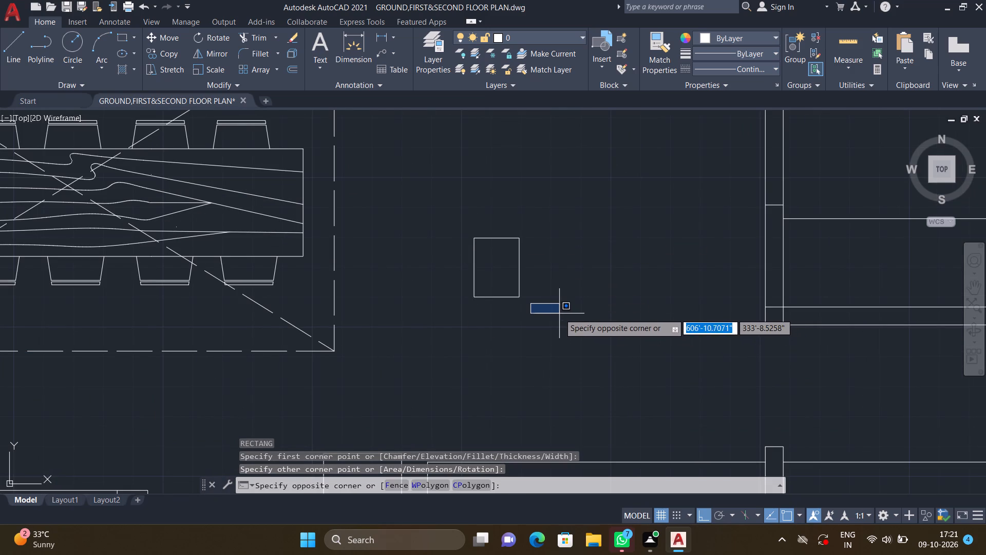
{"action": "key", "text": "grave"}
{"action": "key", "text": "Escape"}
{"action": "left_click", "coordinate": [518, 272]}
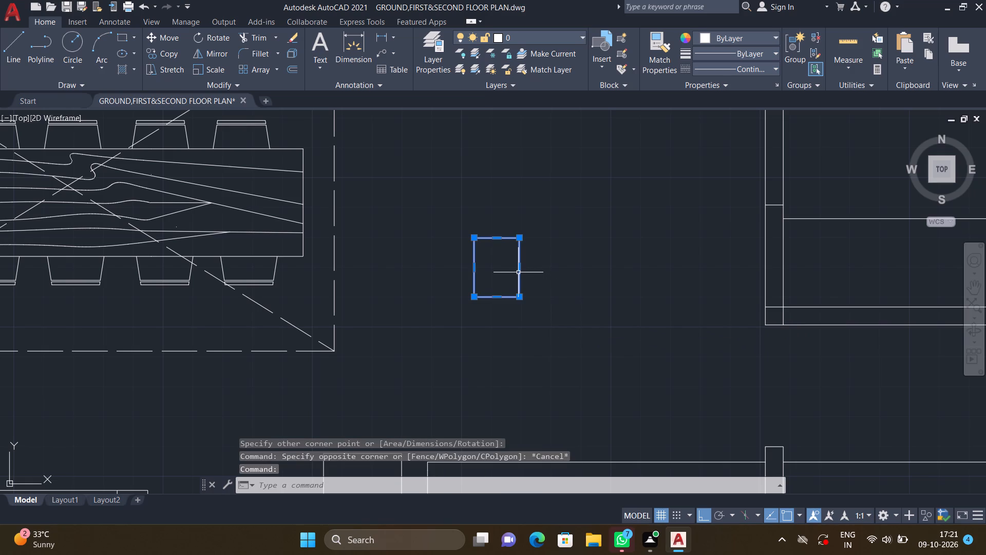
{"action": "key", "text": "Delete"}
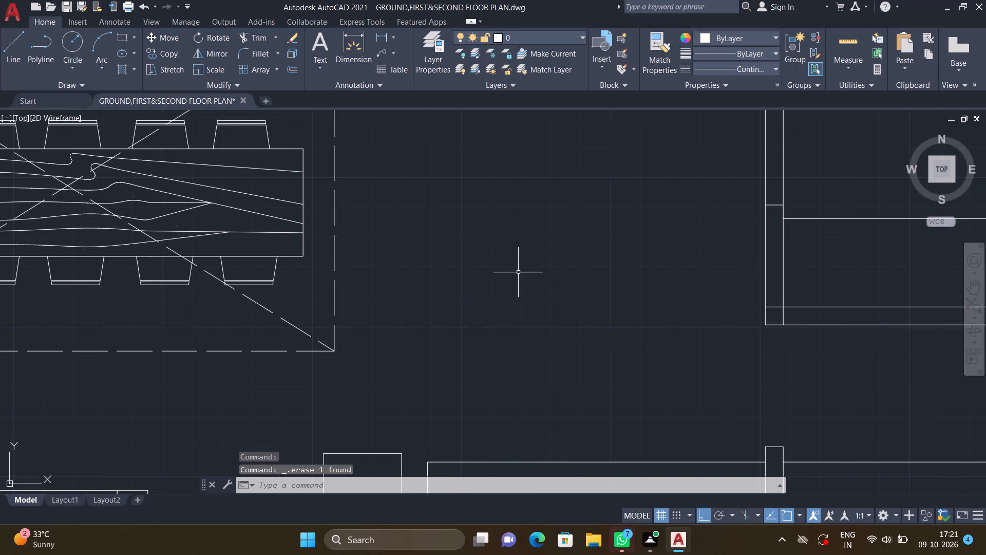
Draw a larger rectangle in the open floor area between the dining table's dashed outline and the kitchen partition, and select it.
{"action": "type", "text": "RE"}
{"action": "key", "text": "c"}
{"action": "key", "text": "Return"}
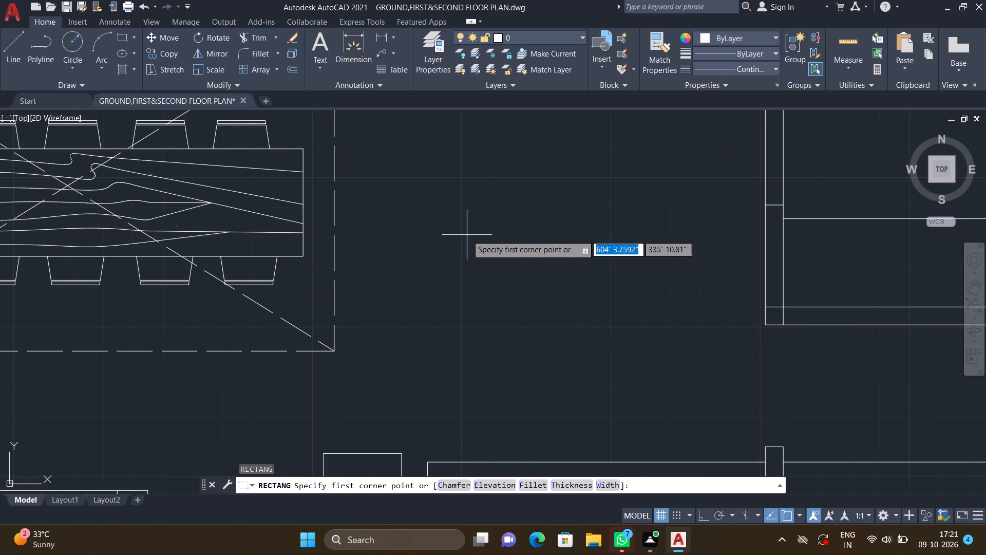
{"action": "left_click_drag", "start_coordinate": [480, 220], "coordinate": [500, 251]}
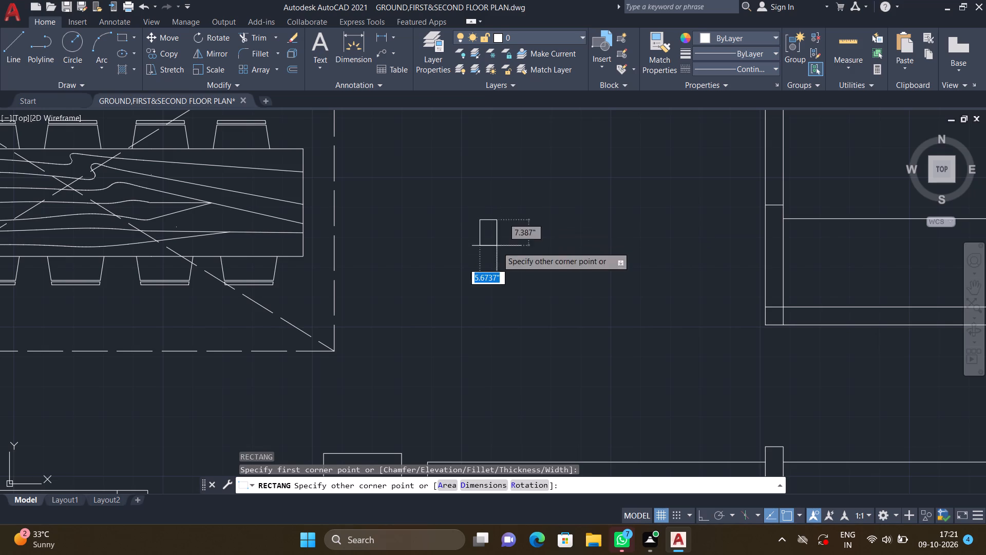
{"action": "left_click_drag", "start_coordinate": [500, 251], "coordinate": [591, 311]}
{"action": "left_click_drag", "start_coordinate": [595, 312], "coordinate": [599, 313]}
{"action": "left_click_drag", "start_coordinate": [605, 314], "coordinate": [619, 322]}
{"action": "key", "text": "Escape"}
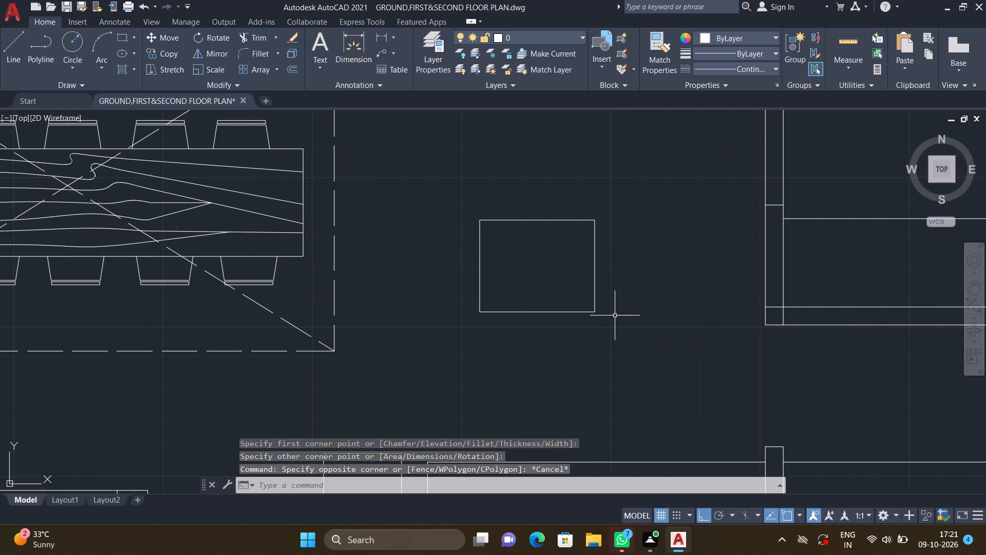
{"action": "left_click", "coordinate": [594, 284]}
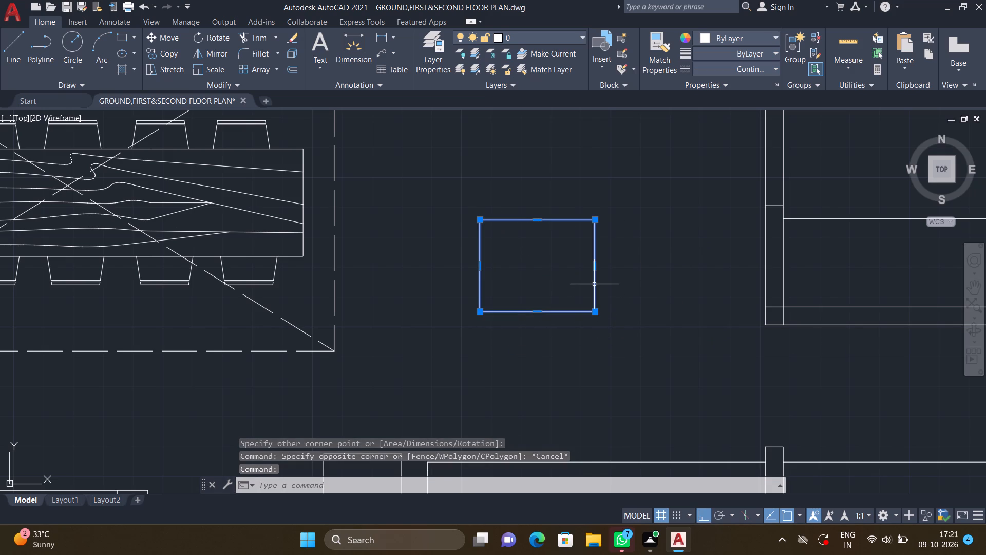
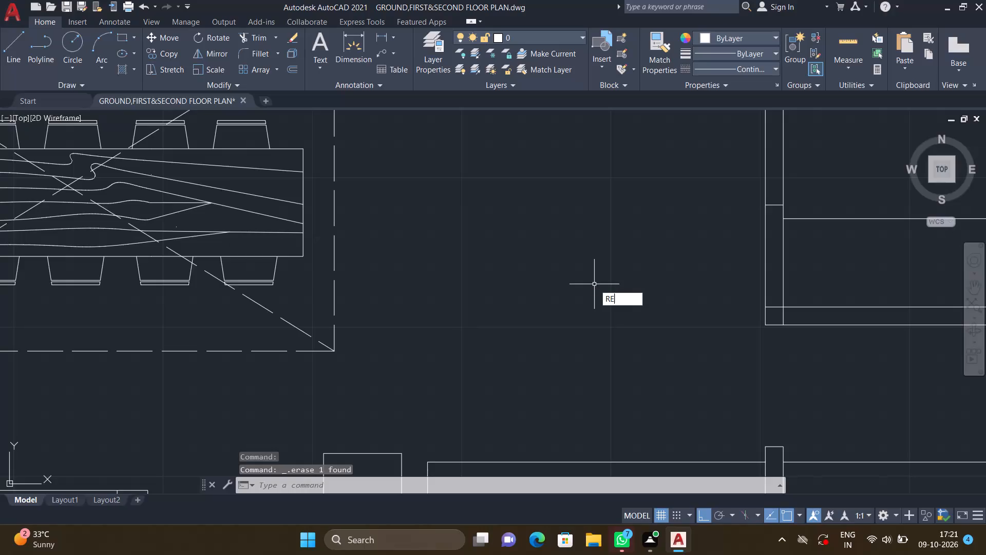
Draw a rectangle in the open floor area between the dining table's dashed outline and the kitchen partition.
{"action": "key", "text": "Return"}
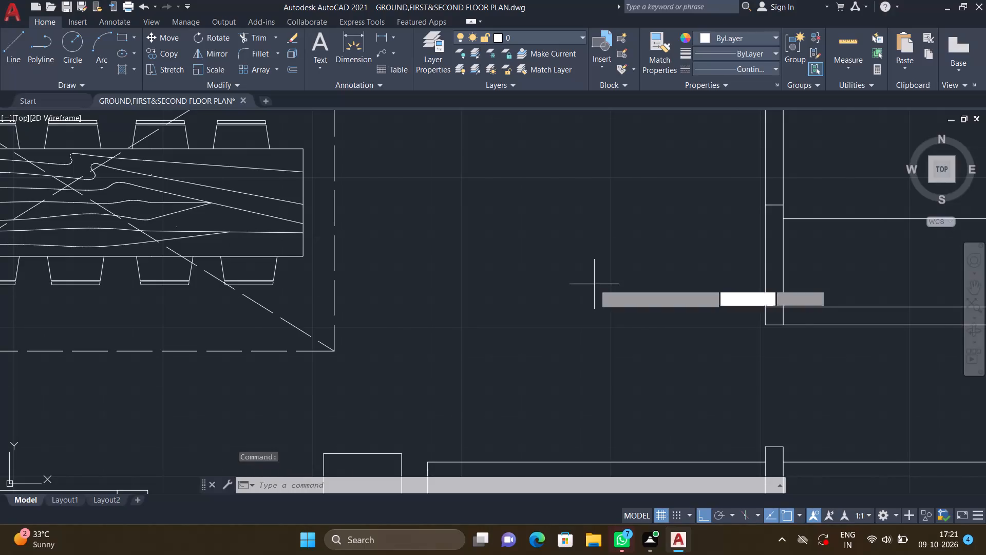
{"action": "left_click_drag", "start_coordinate": [478, 232], "coordinate": [612, 314]}
{"action": "double_click", "coordinate": [614, 315]}
{"action": "left_click_drag", "start_coordinate": [617, 318], "coordinate": [629, 328]}
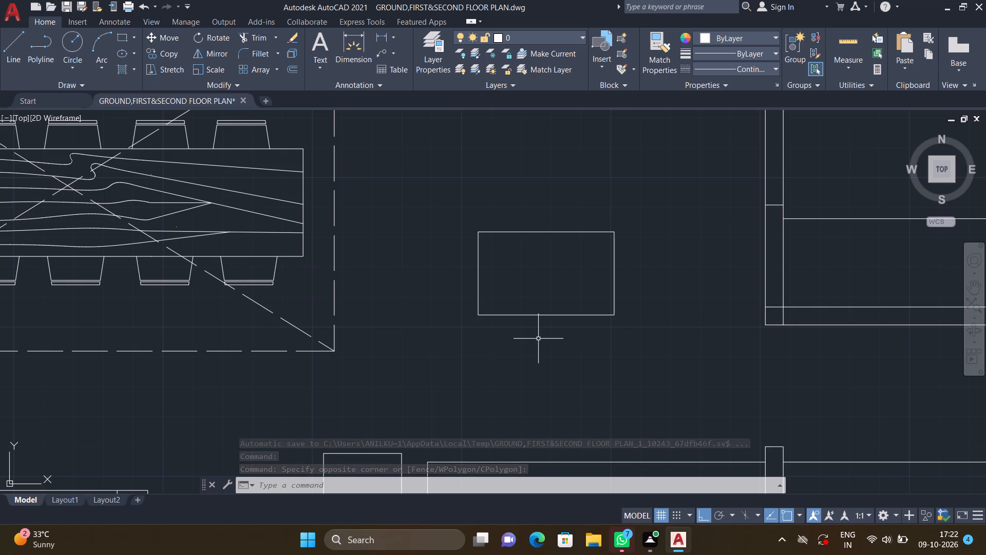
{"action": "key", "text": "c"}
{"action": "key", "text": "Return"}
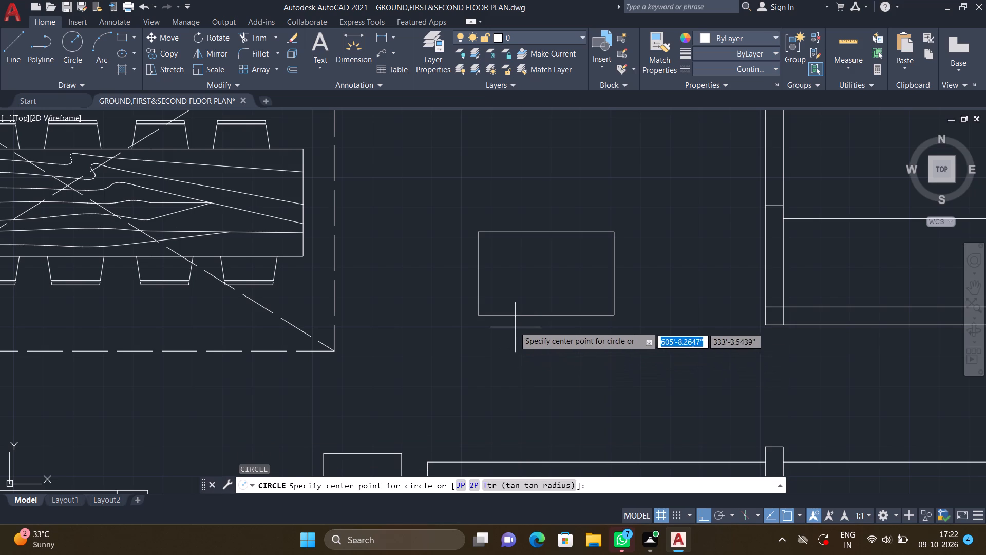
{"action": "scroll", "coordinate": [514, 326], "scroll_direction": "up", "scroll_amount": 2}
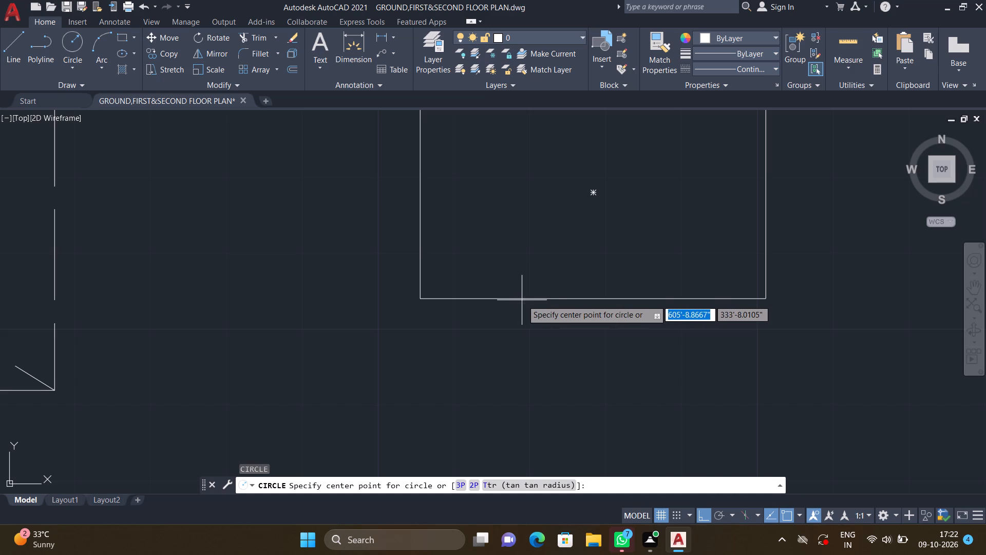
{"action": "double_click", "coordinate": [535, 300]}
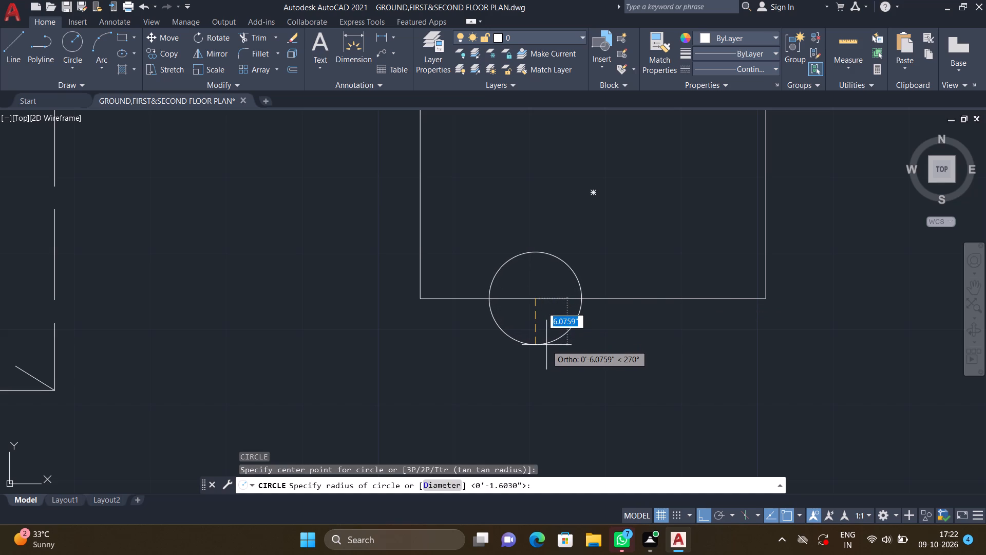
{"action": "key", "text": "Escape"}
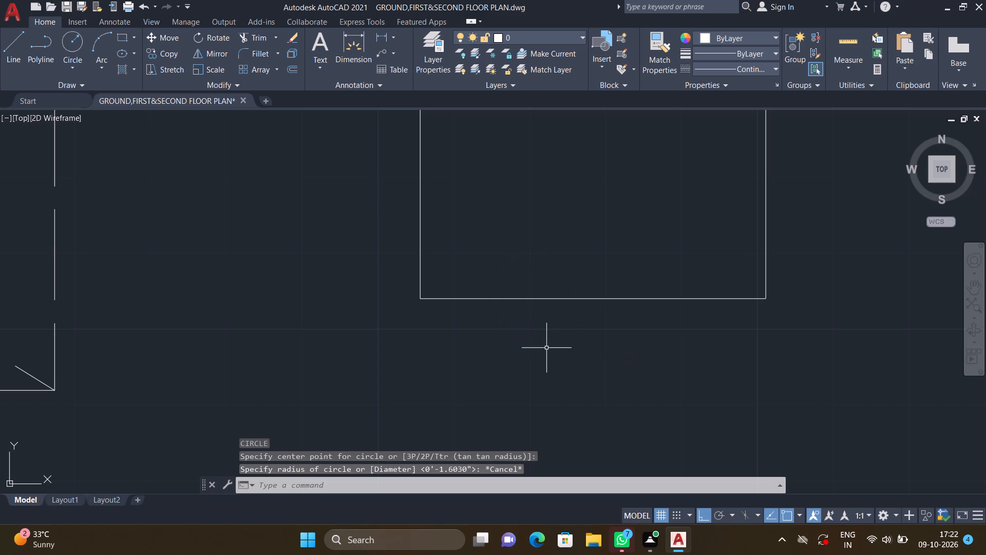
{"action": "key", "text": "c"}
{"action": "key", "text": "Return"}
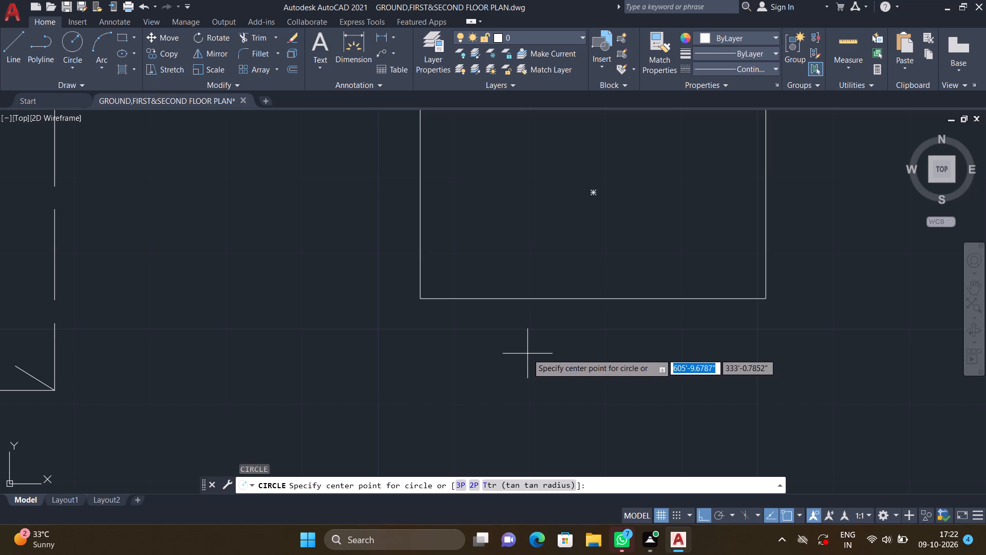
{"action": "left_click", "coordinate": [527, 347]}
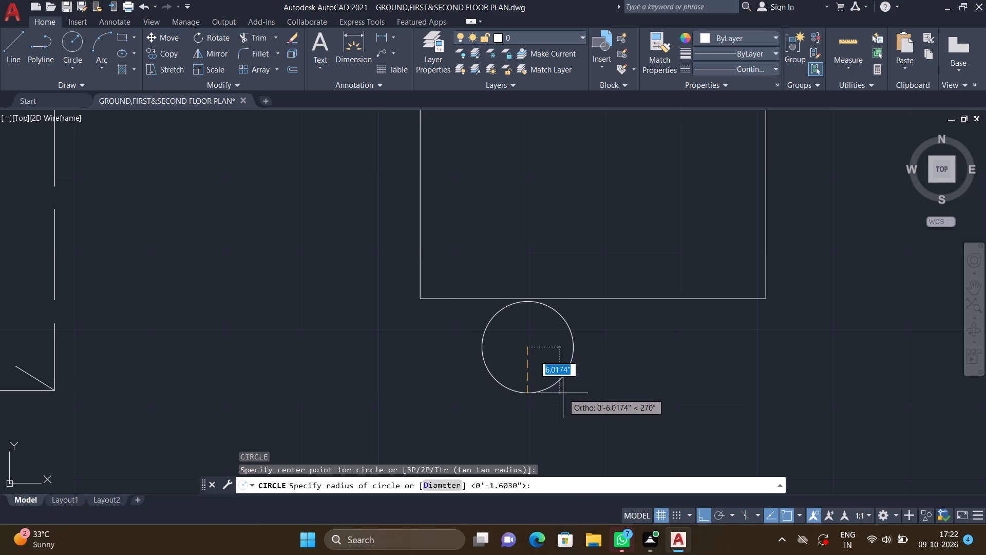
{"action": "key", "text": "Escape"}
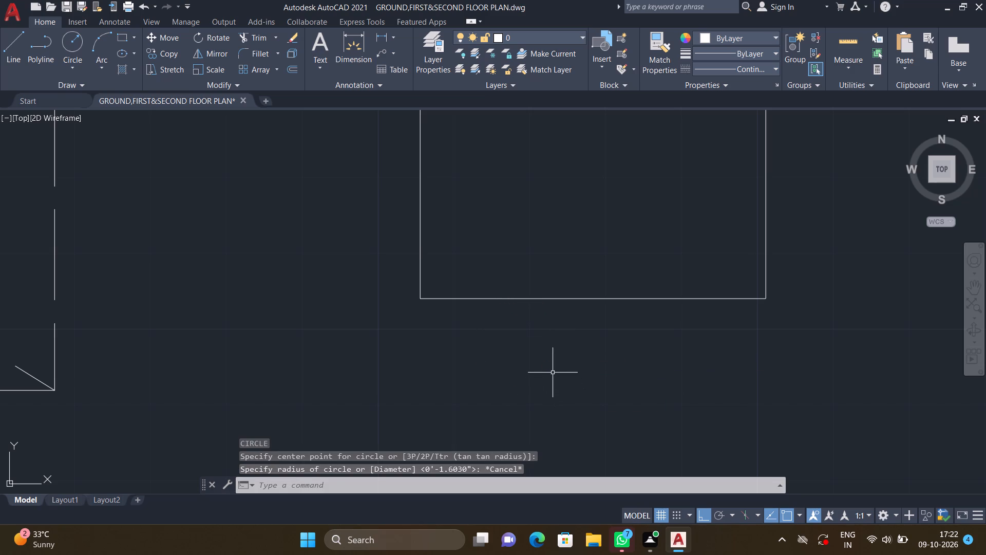
Draw a circle of about 8.4" radius centred on the new rectangle's south edge, near its west end.
{"action": "key", "text": "c"}
{"action": "key", "text": "Return"}
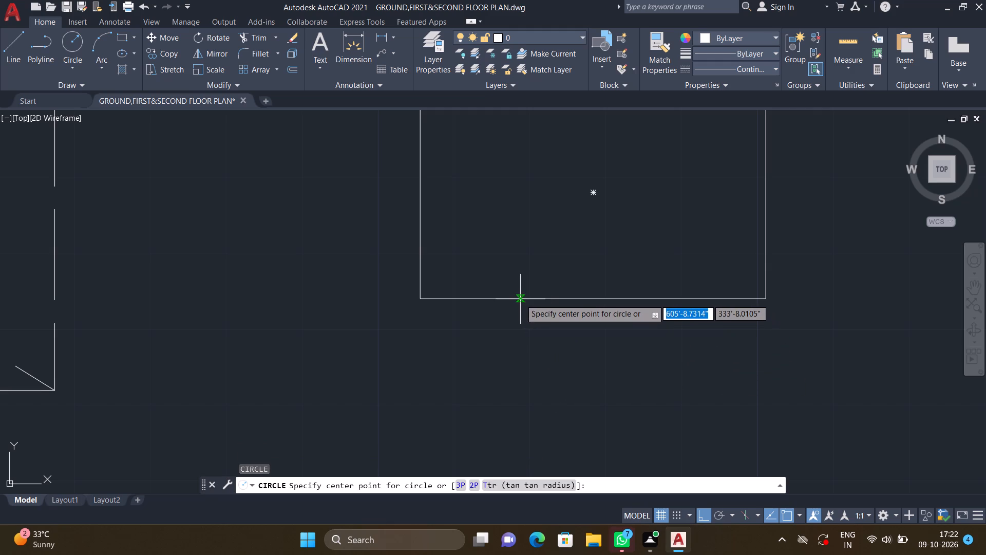
{"action": "double_click", "coordinate": [525, 299]}
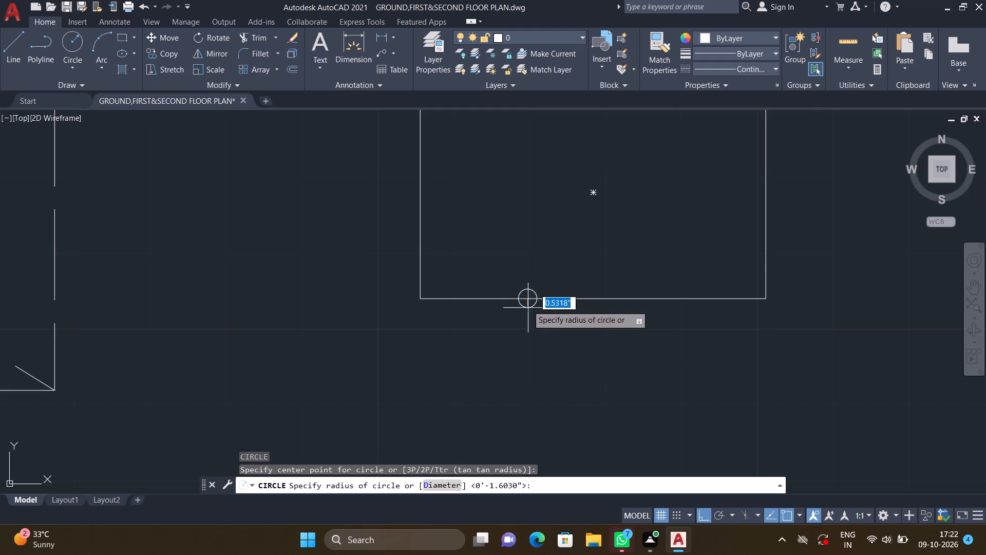
{"action": "double_click", "coordinate": [548, 362]}
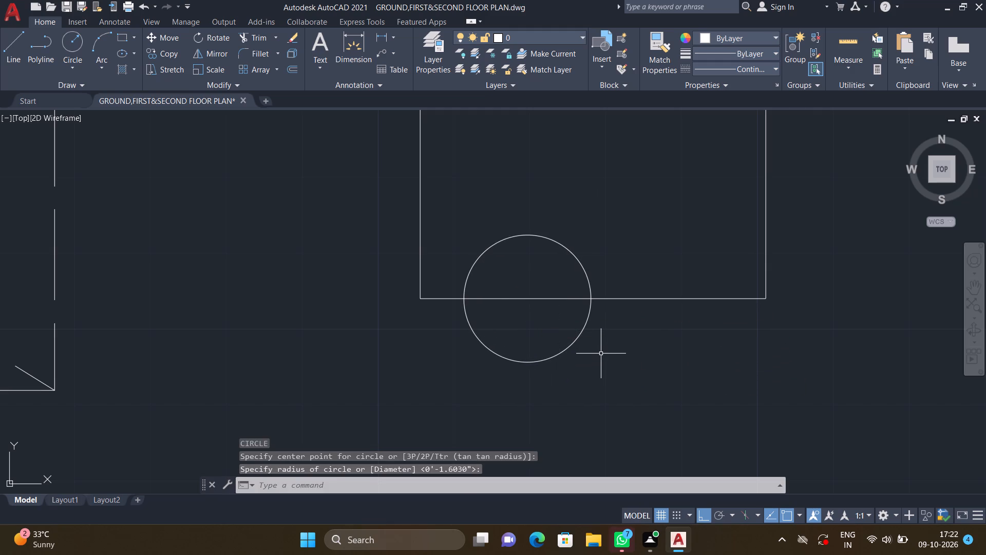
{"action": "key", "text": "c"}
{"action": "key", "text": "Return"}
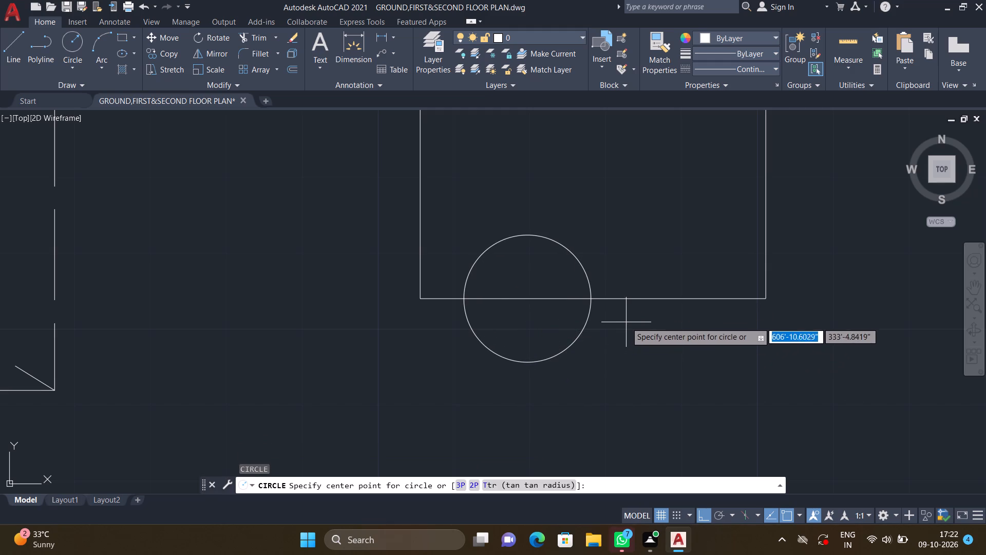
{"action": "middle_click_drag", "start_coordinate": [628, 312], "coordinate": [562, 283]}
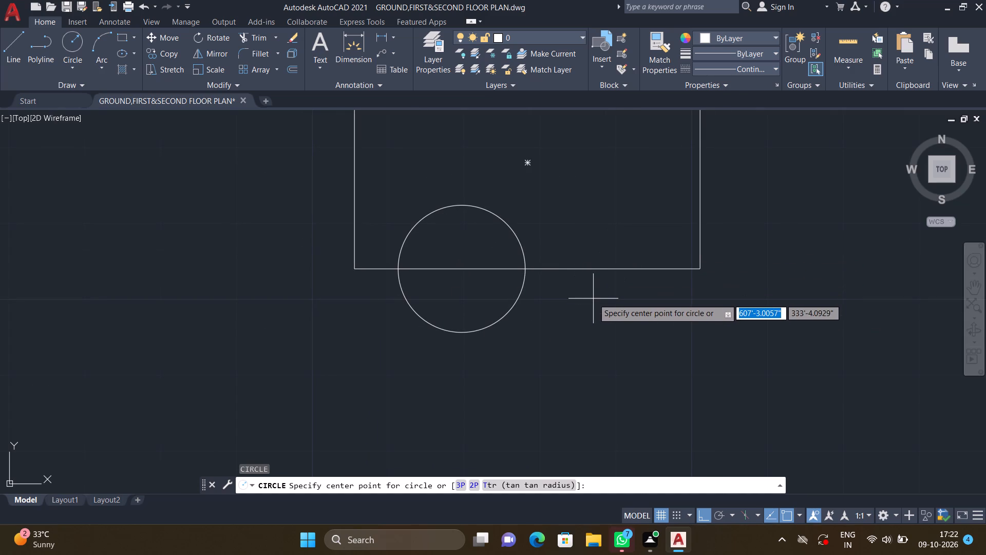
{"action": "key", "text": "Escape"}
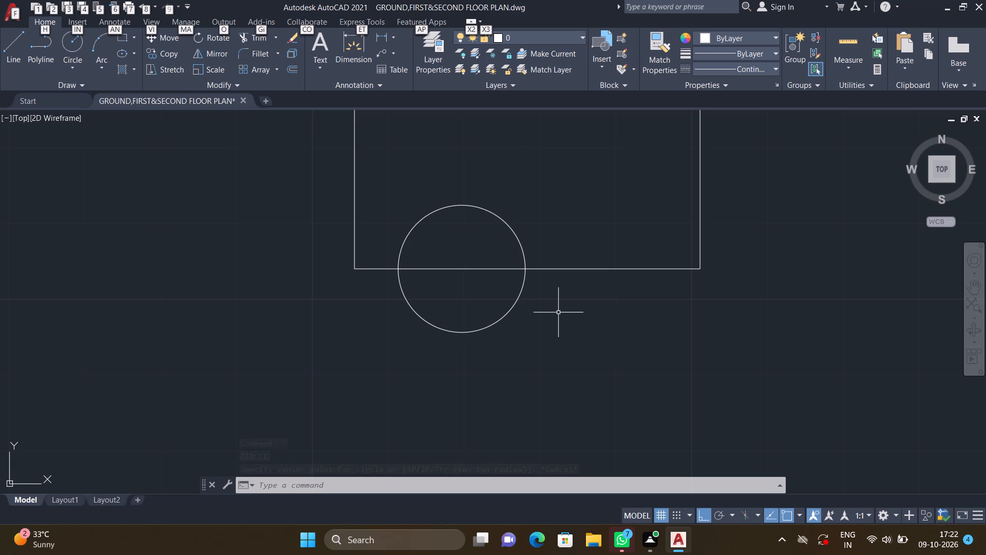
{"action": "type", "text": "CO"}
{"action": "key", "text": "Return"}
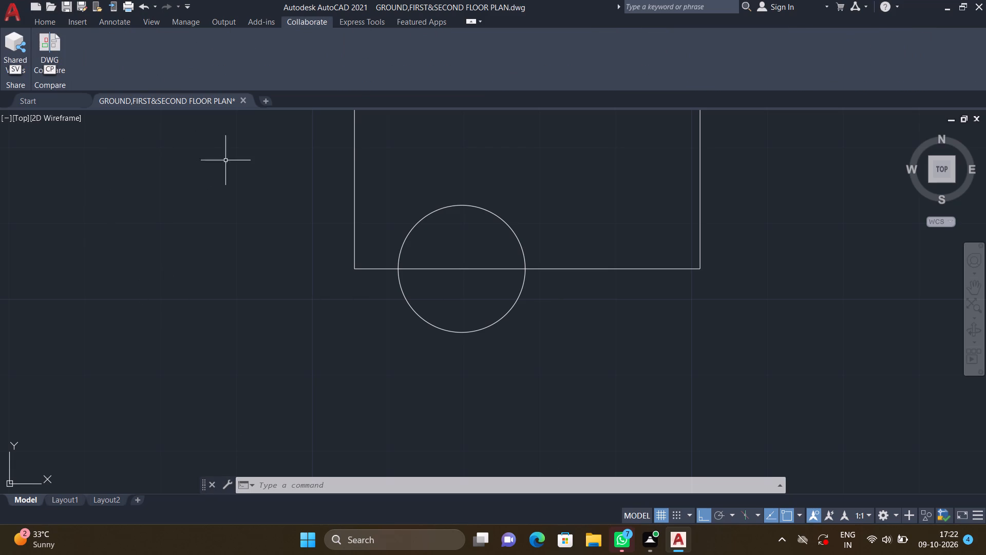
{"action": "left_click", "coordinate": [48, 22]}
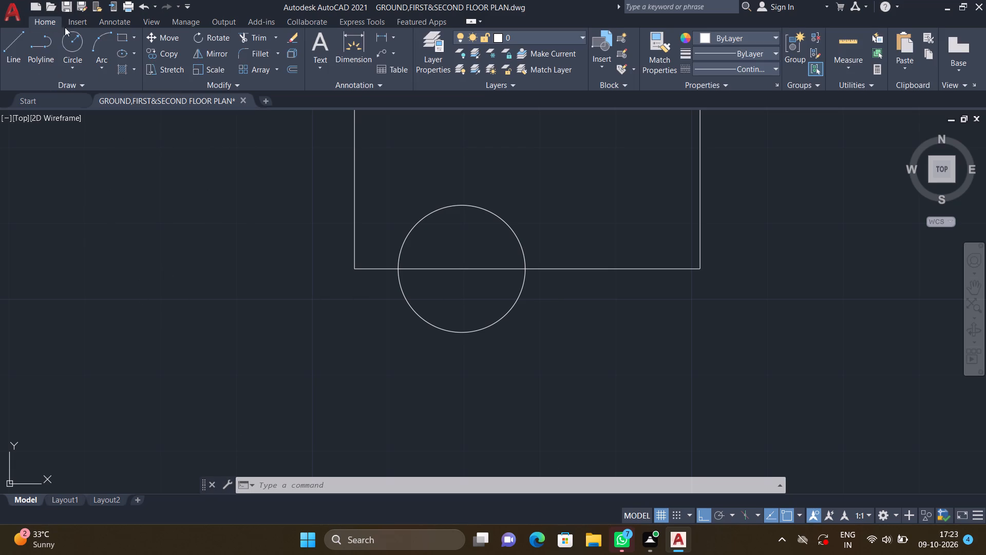
Copy the circle by its centre about 1'-7.9" east along the rectangle's south edge.
{"action": "type", "text": "CO"}
{"action": "key", "text": "Return"}
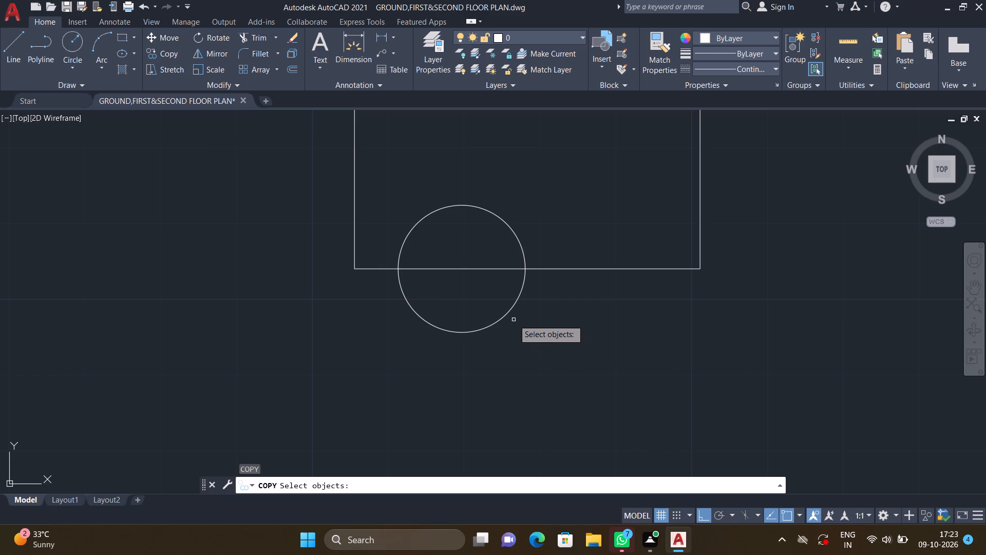
{"action": "left_click", "coordinate": [508, 311]}
{"action": "key", "text": "Return"}
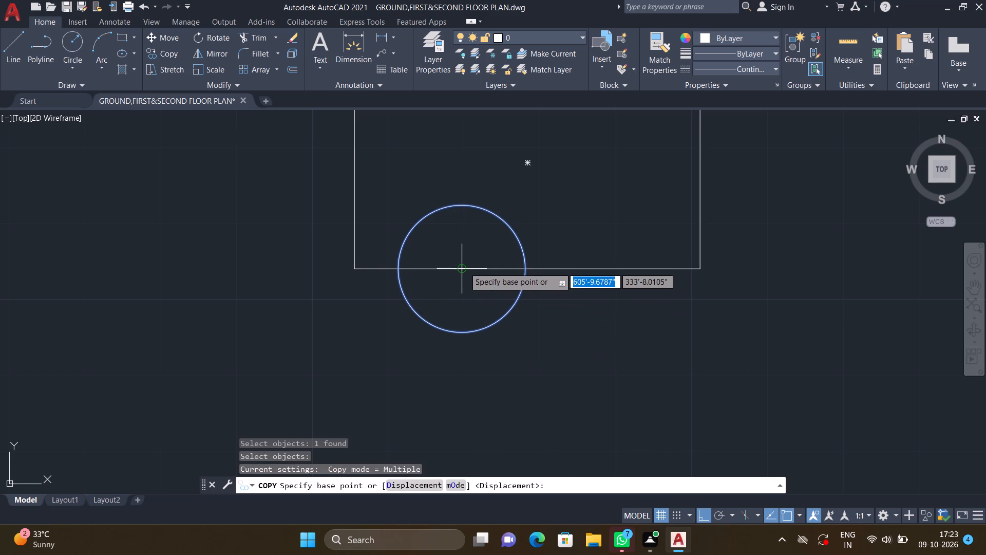
{"action": "left_click_drag", "start_coordinate": [461, 264], "coordinate": [467, 264]}
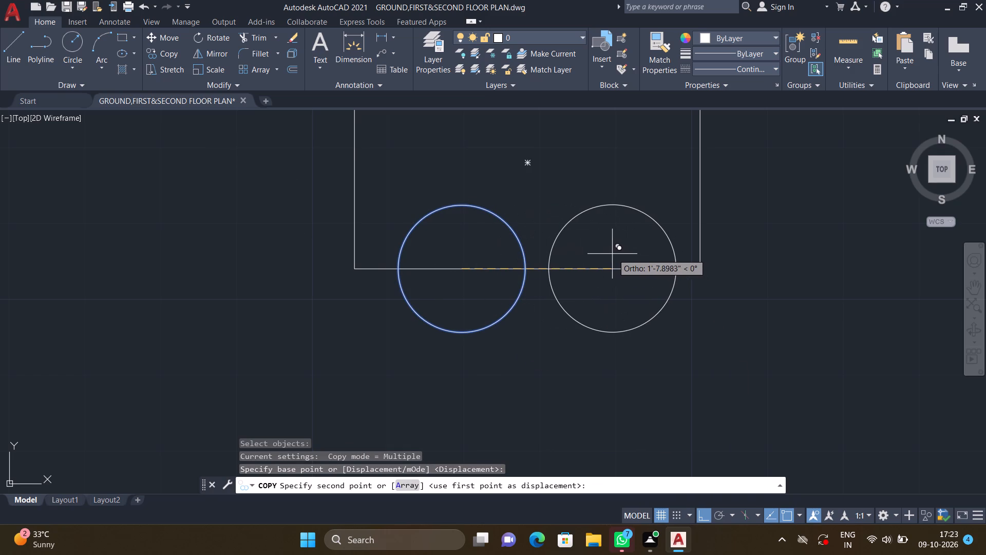
{"action": "left_click", "coordinate": [612, 253]}
{"action": "key", "text": "Return"}
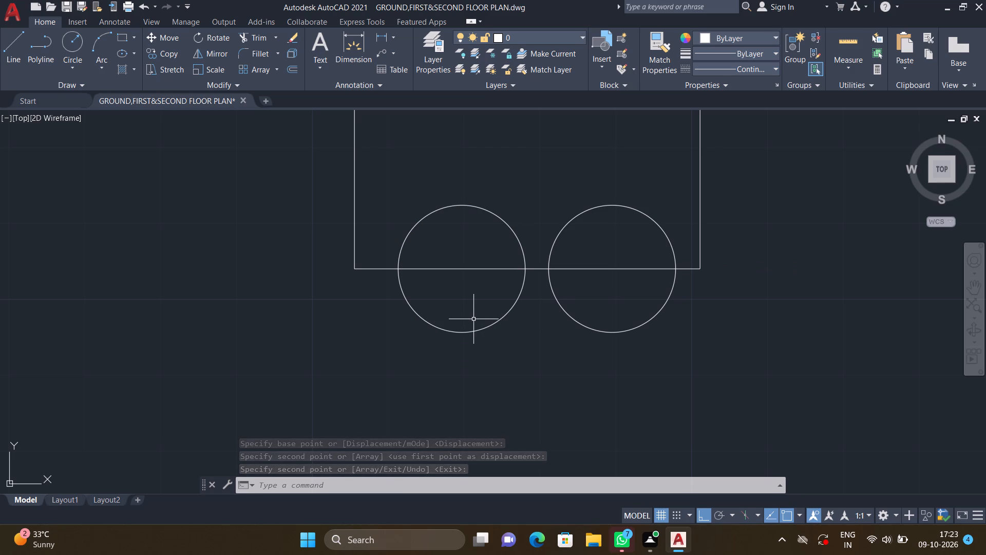
Trim the halves of both circles that lie inside the rectangle, leaving two semicircles below its south edge.
{"action": "key", "text": "t"}
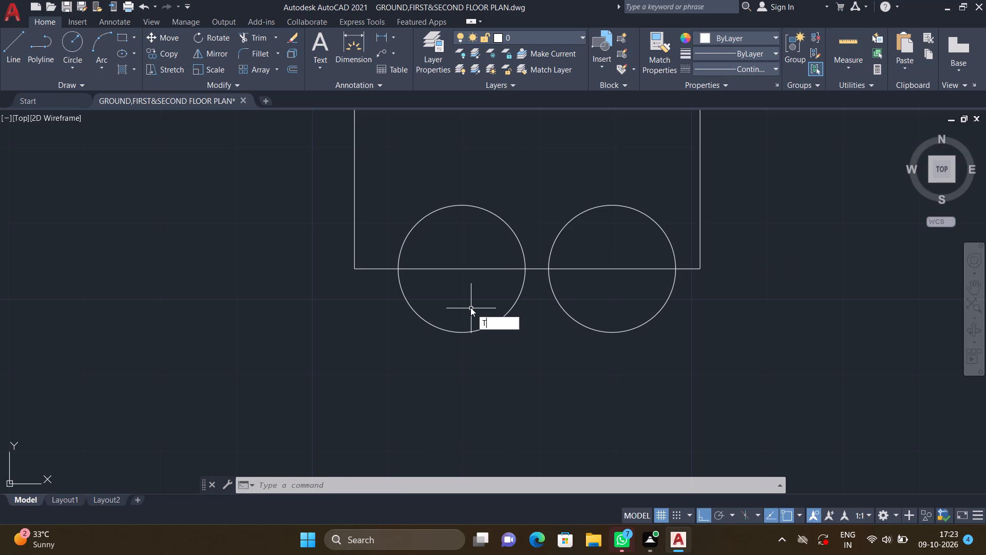
{"action": "key", "text": "r"}
{"action": "key", "text": "Return"}
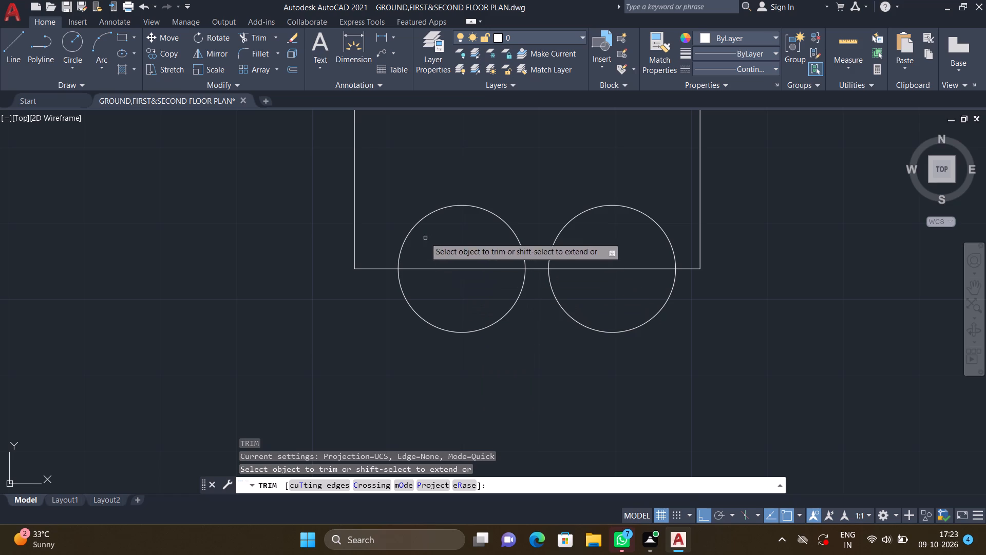
{"action": "left_click_drag", "start_coordinate": [446, 205], "coordinate": [451, 207]}
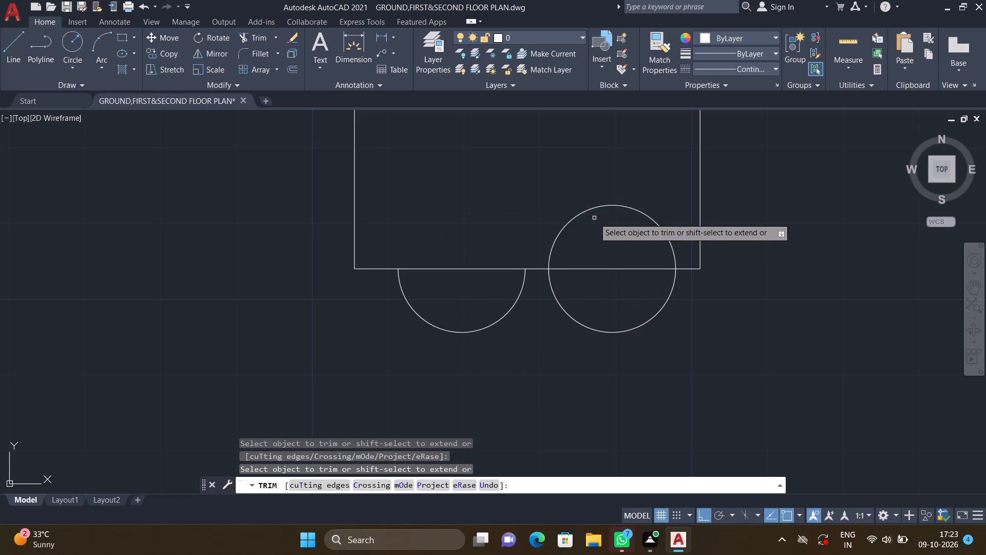
{"action": "double_click", "coordinate": [592, 209]}
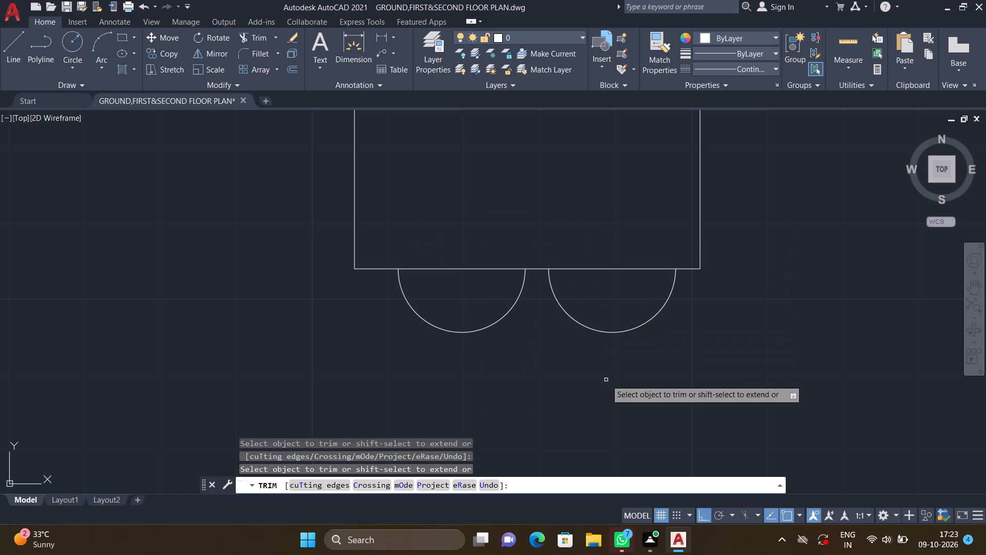
{"action": "key", "text": "Return"}
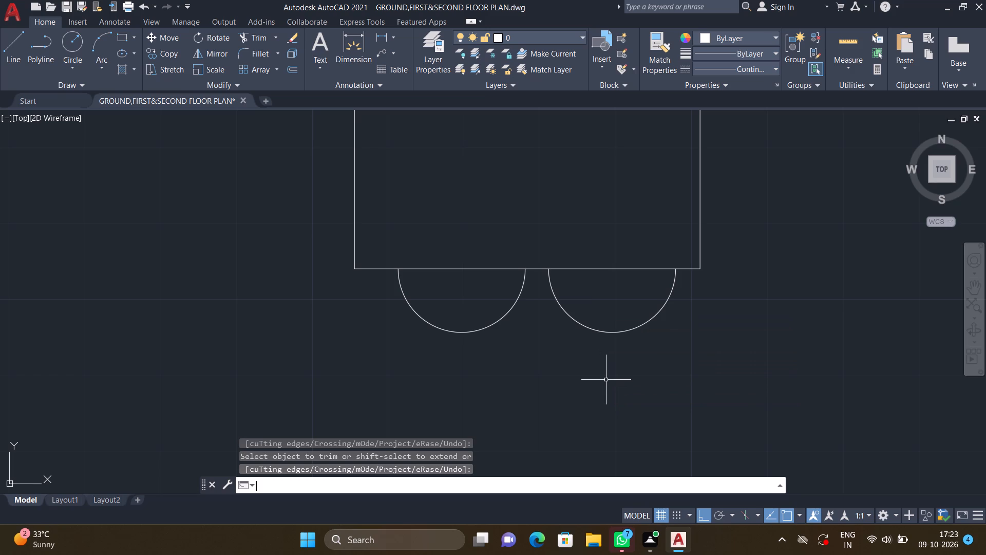
Draw a circle of about 10" radius around the west semicircle and trim off its half inside the rectangle.
{"action": "key", "text": "c"}
{"action": "key", "text": "Return"}
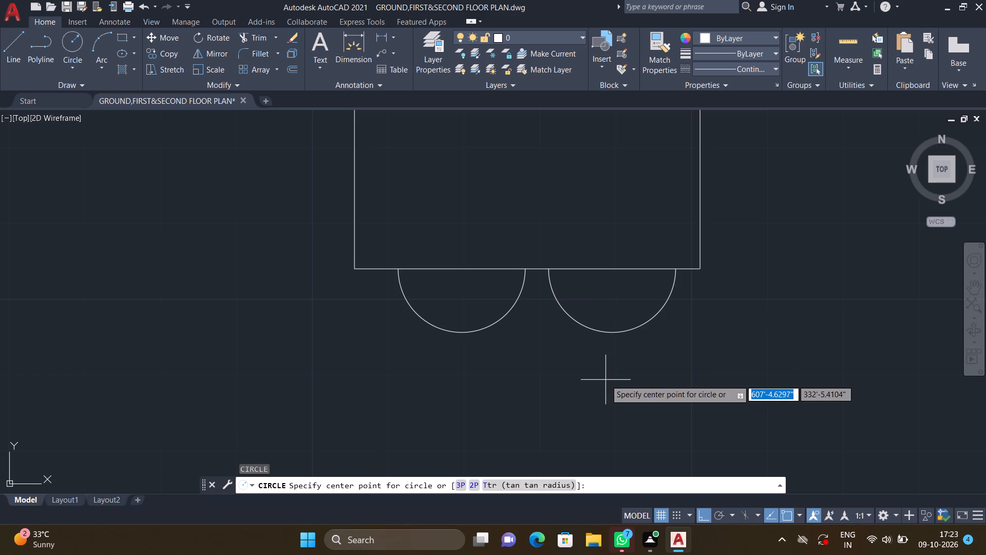
{"action": "left_click", "coordinate": [460, 268]}
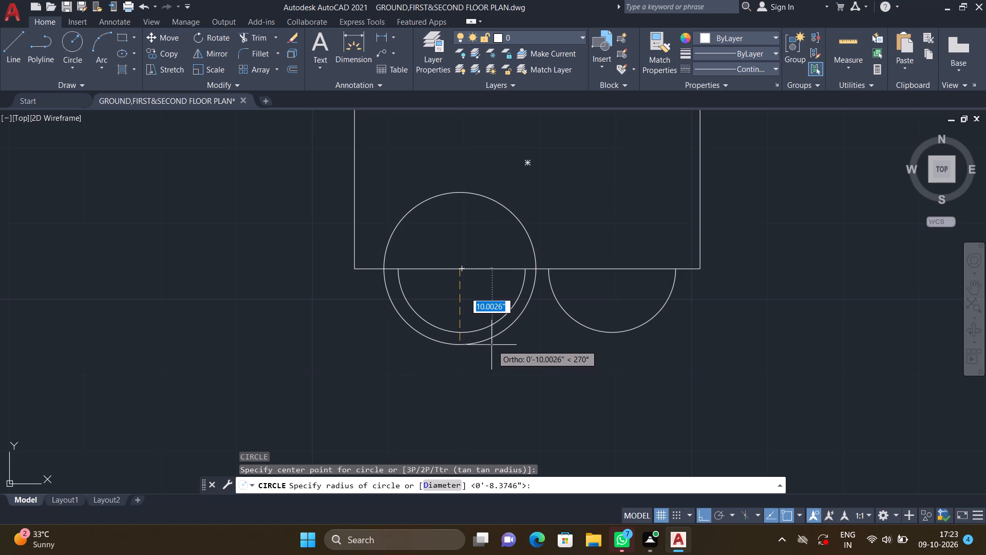
{"action": "left_click", "coordinate": [491, 344]}
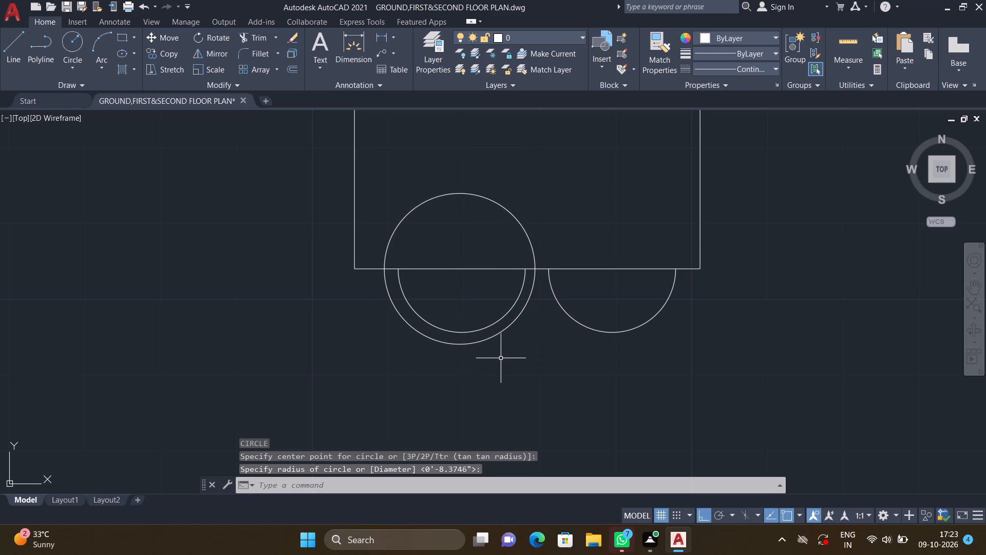
{"action": "key", "text": "t"}
{"action": "key", "text": "r"}
{"action": "key", "text": "Return"}
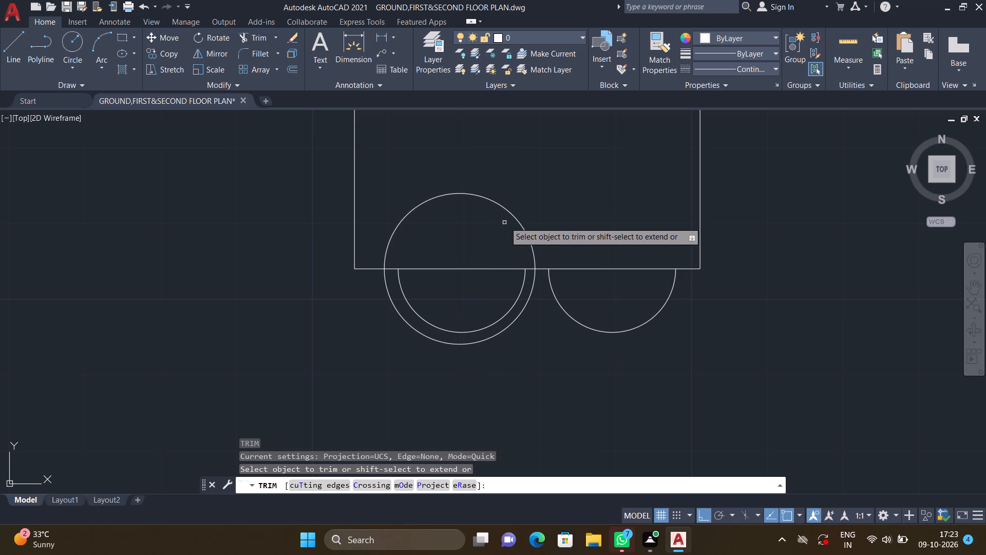
{"action": "left_click", "coordinate": [510, 216]}
{"action": "scroll", "coordinate": [555, 322], "scroll_direction": "down", "scroll_amount": 1}
{"action": "middle_click_drag", "start_coordinate": [557, 364], "coordinate": [521, 338]}
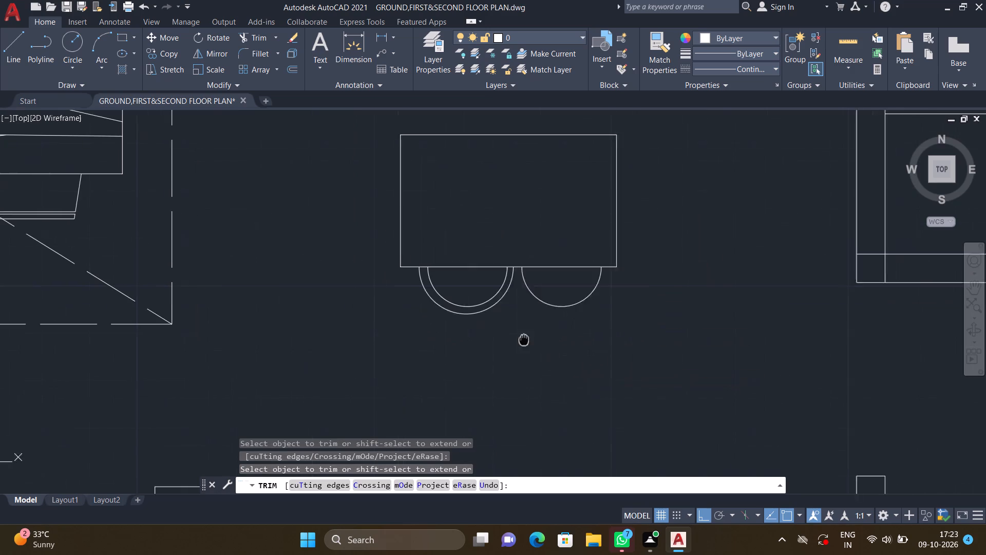
{"action": "middle_click_drag", "start_coordinate": [521, 338], "coordinate": [517, 335]}
{"action": "key", "text": "Return"}
{"action": "middle_click_drag", "start_coordinate": [561, 318], "coordinate": [532, 324]}
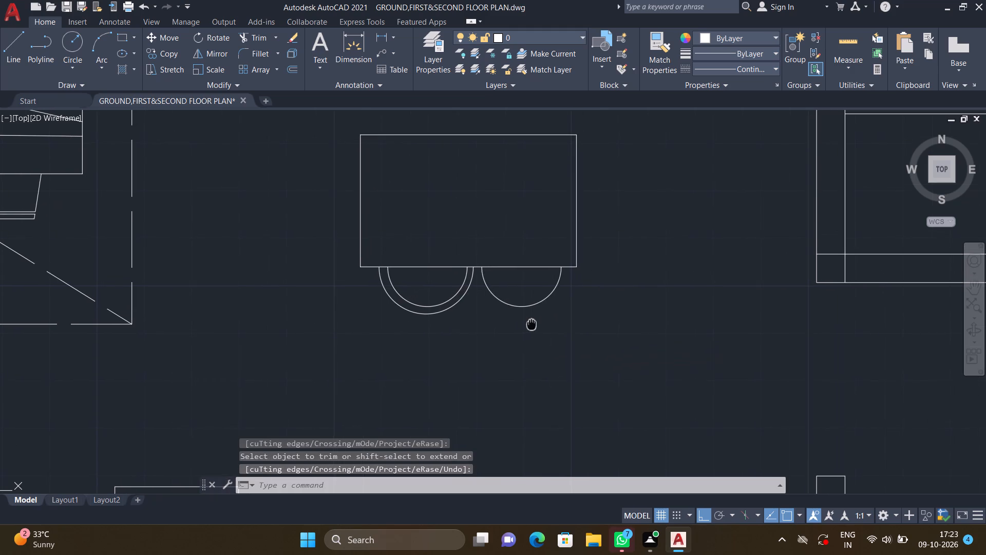
Draw a circle of about 9.9" radius around the small table's east semicircle and trim off its half inside the rectangle.
{"action": "scroll", "coordinate": [486, 272], "scroll_direction": "down", "scroll_amount": 4}
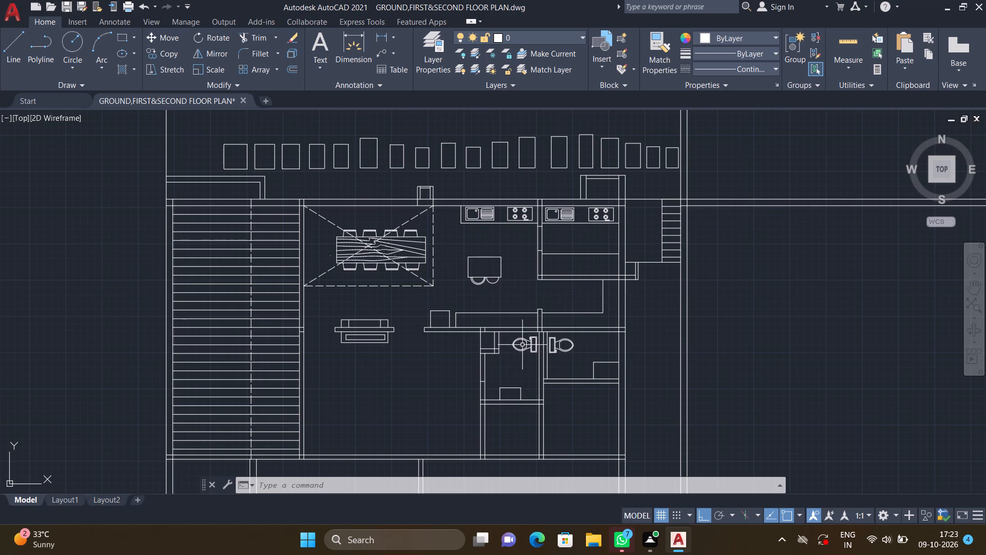
{"action": "scroll", "coordinate": [490, 351], "scroll_direction": "down", "scroll_amount": 1}
{"action": "scroll", "coordinate": [492, 304], "scroll_direction": "up", "scroll_amount": 5}
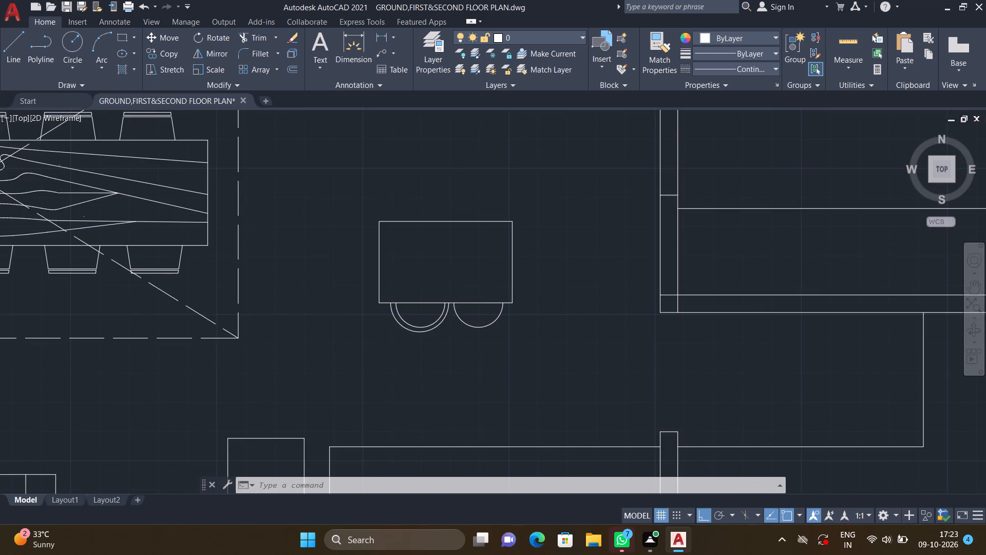
{"action": "key", "text": "c"}
{"action": "key", "text": "Return"}
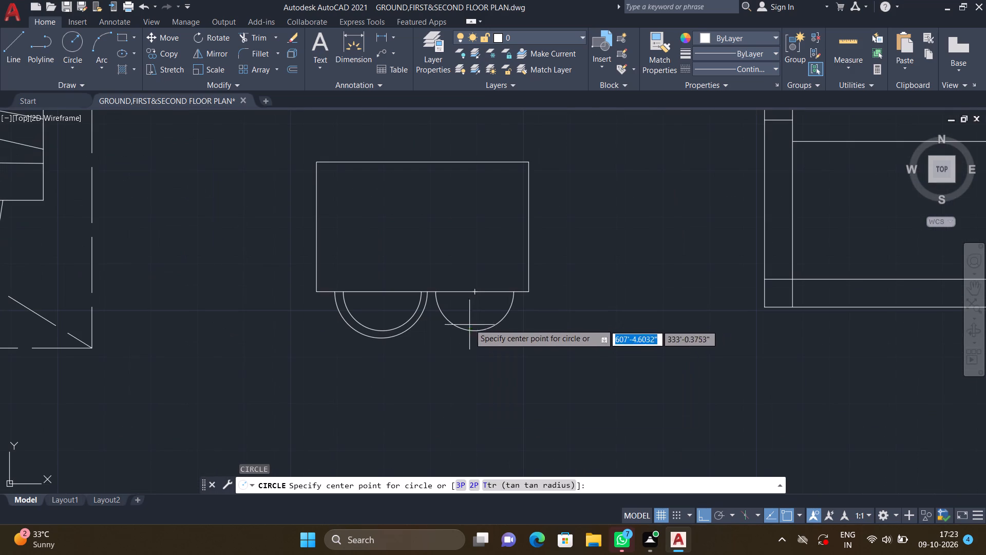
{"action": "scroll", "coordinate": [475, 291], "scroll_direction": "up", "scroll_amount": 2}
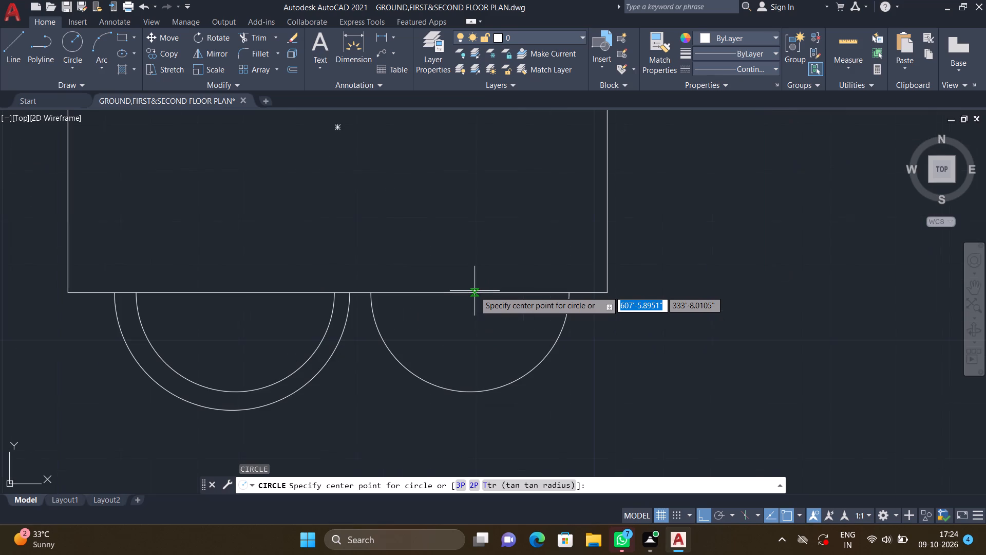
{"action": "left_click", "coordinate": [473, 292]}
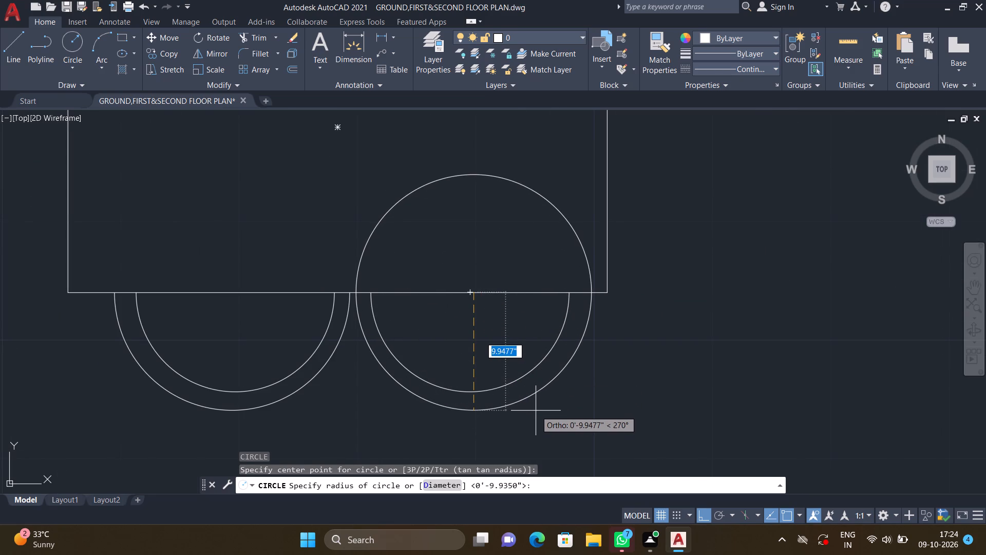
{"action": "left_click", "coordinate": [536, 411]}
{"action": "type", "text": "TR"}
{"action": "key", "text": "Return"}
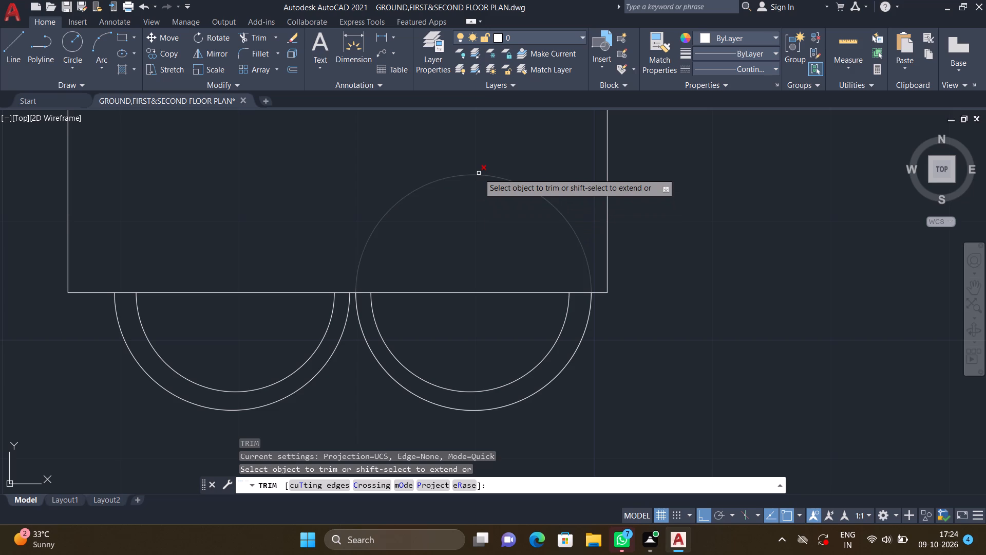
{"action": "left_click", "coordinate": [479, 173]}
{"action": "key", "text": "Return"}
Look over the floor plan around the small table and the rooms to its south.
{"action": "scroll", "coordinate": [495, 284], "scroll_direction": "down", "scroll_amount": 3}
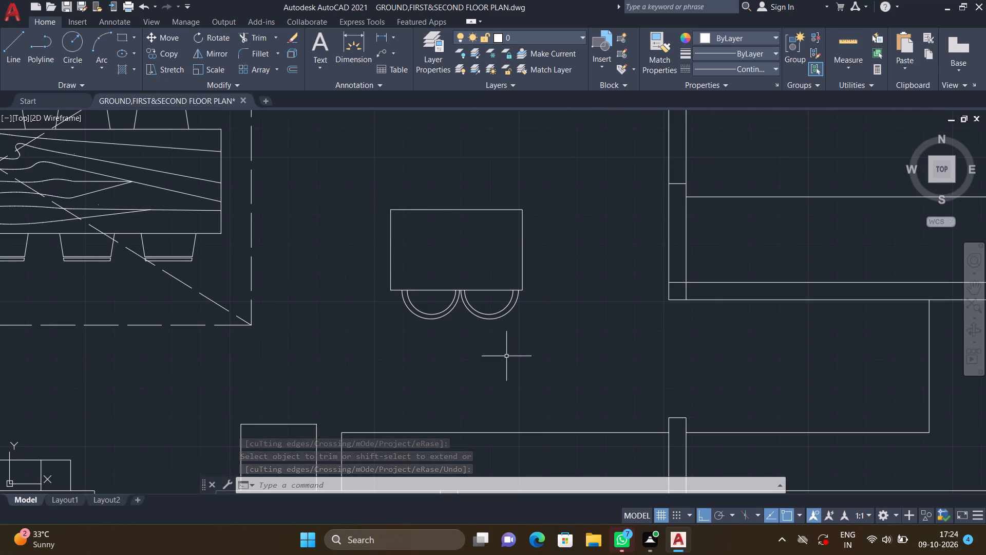
{"action": "middle_click_drag", "start_coordinate": [481, 348], "coordinate": [583, 344]}
{"action": "scroll", "coordinate": [582, 344], "scroll_direction": "down", "scroll_amount": 2}
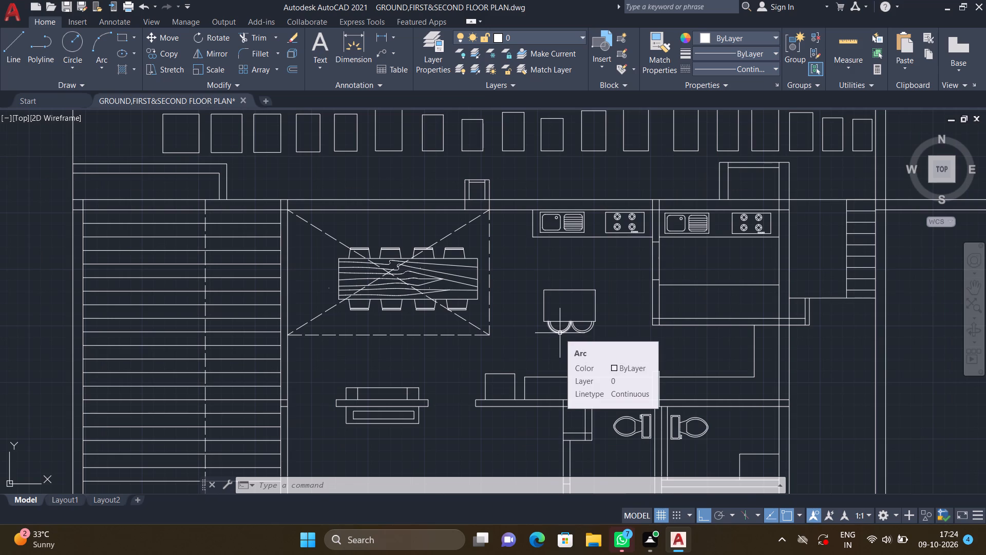
{"action": "scroll", "coordinate": [562, 330], "scroll_direction": "up", "scroll_amount": 3}
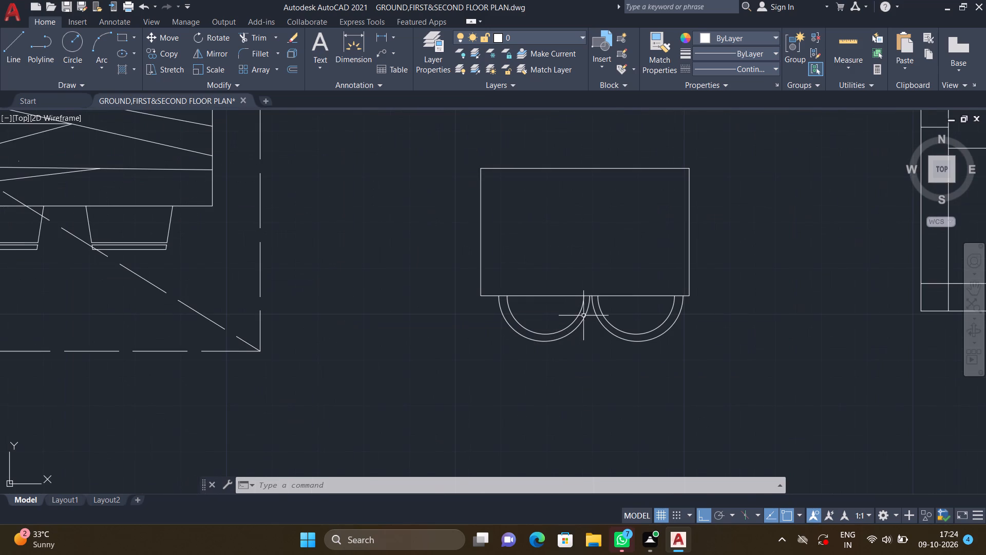
{"action": "scroll", "coordinate": [606, 315], "scroll_direction": "down", "scroll_amount": 3}
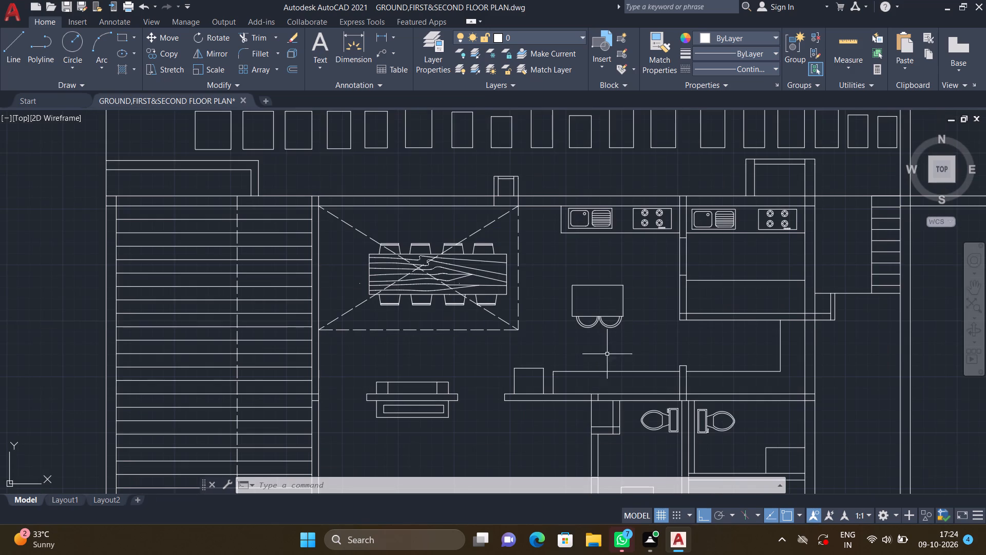
{"action": "middle_click", "coordinate": [571, 330]}
{"action": "middle_click_drag", "start_coordinate": [575, 326], "coordinate": [547, 311]}
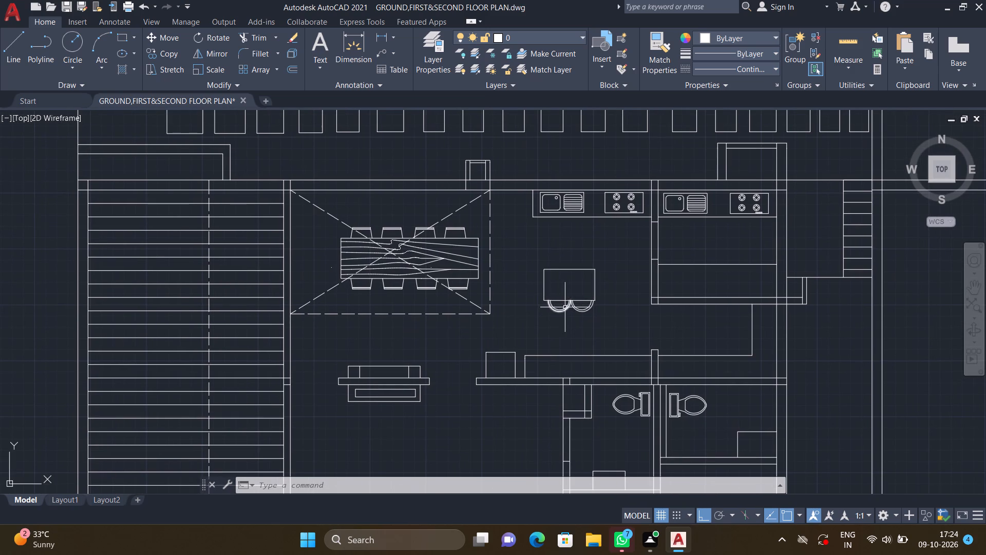
{"action": "scroll", "coordinate": [575, 332], "scroll_direction": "down", "scroll_amount": 2}
{"action": "middle_click_drag", "start_coordinate": [566, 358], "coordinate": [490, 277]}
{"action": "scroll", "coordinate": [495, 280], "scroll_direction": "down", "scroll_amount": 2}
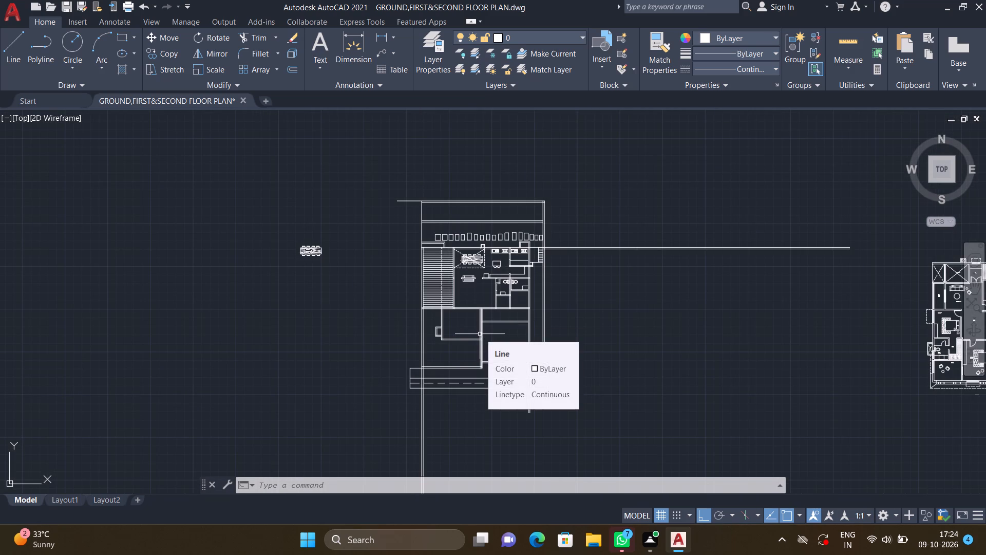
{"action": "scroll", "coordinate": [501, 337], "scroll_direction": "up", "scroll_amount": 2}
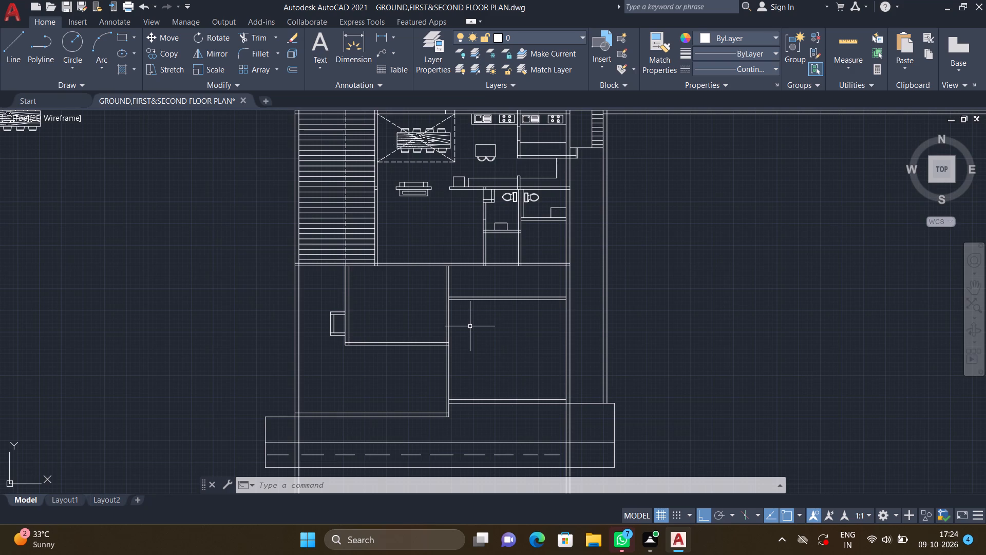
{"action": "scroll", "coordinate": [467, 327], "scroll_direction": "down", "scroll_amount": 2}
Copy the double bed from the furniture blocks by its northwest corner to the west wall of the bedroom below the east toilet.
{"action": "middle_click_drag", "start_coordinate": [314, 320], "coordinate": [379, 325]}
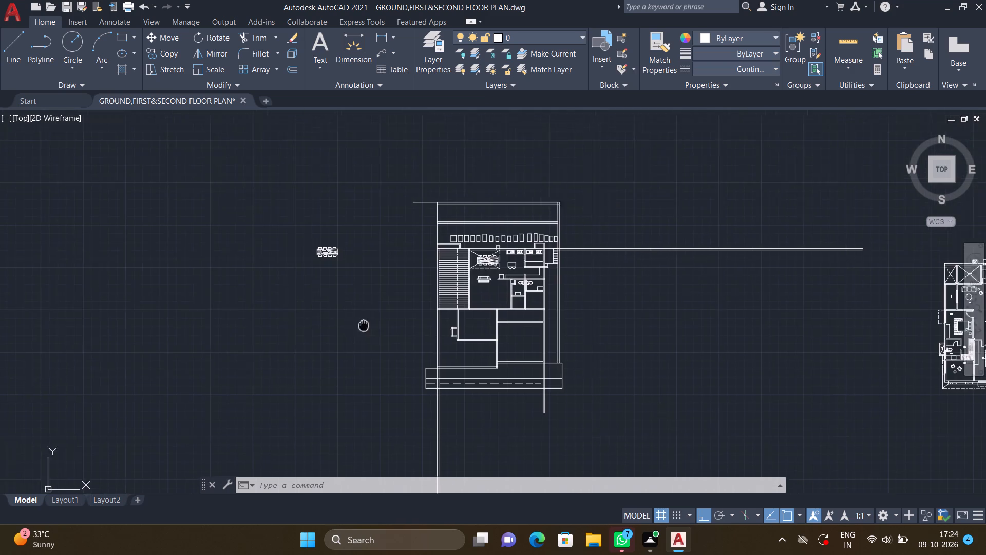
{"action": "middle_click_drag", "start_coordinate": [379, 325], "coordinate": [406, 325]}
{"action": "scroll", "coordinate": [427, 323], "scroll_direction": "down", "scroll_amount": 2}
{"action": "middle_click_drag", "start_coordinate": [203, 366], "coordinate": [418, 366]}
{"action": "scroll", "coordinate": [393, 329], "scroll_direction": "up", "scroll_amount": 3}
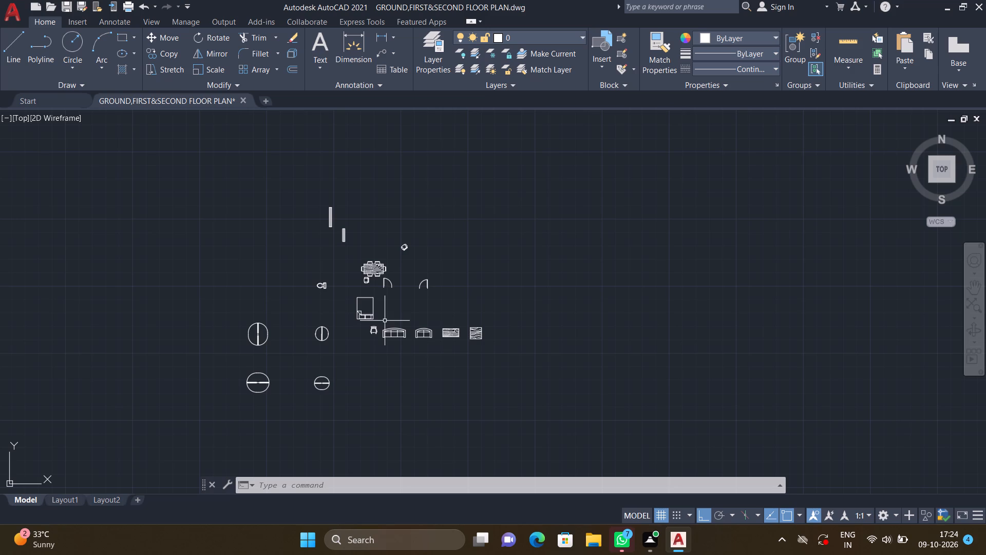
{"action": "scroll", "coordinate": [383, 321], "scroll_direction": "up", "scroll_amount": 2}
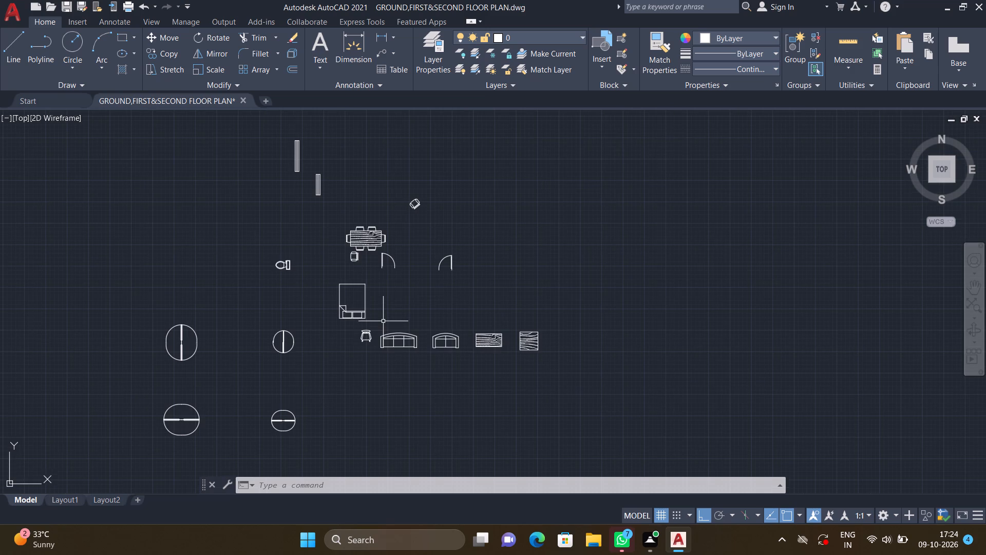
{"action": "type", "text": "CO"}
{"action": "key", "text": "Return"}
{"action": "left_click_drag", "start_coordinate": [368, 325], "coordinate": [281, 270]}
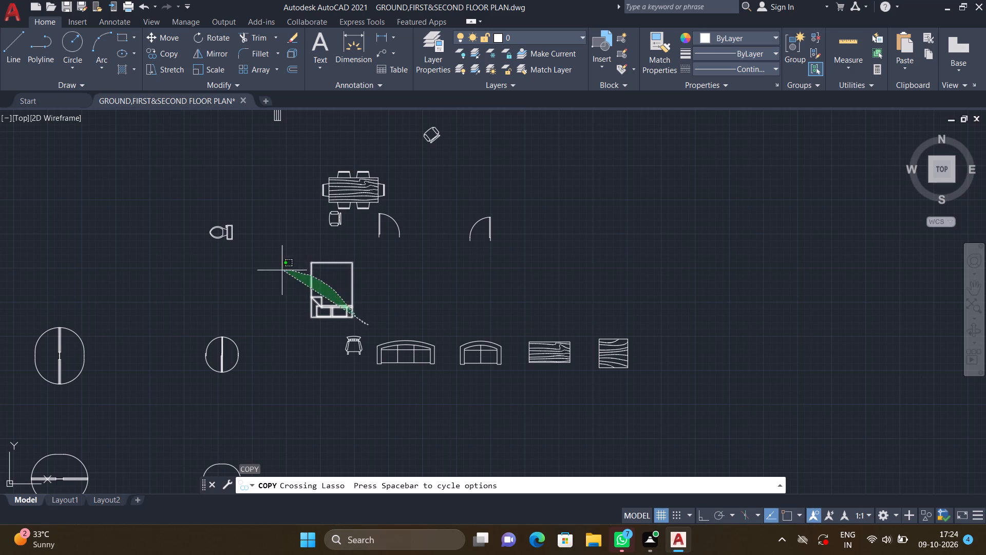
{"action": "left_click_drag", "start_coordinate": [281, 270], "coordinate": [281, 272]}
{"action": "key", "text": "Return"}
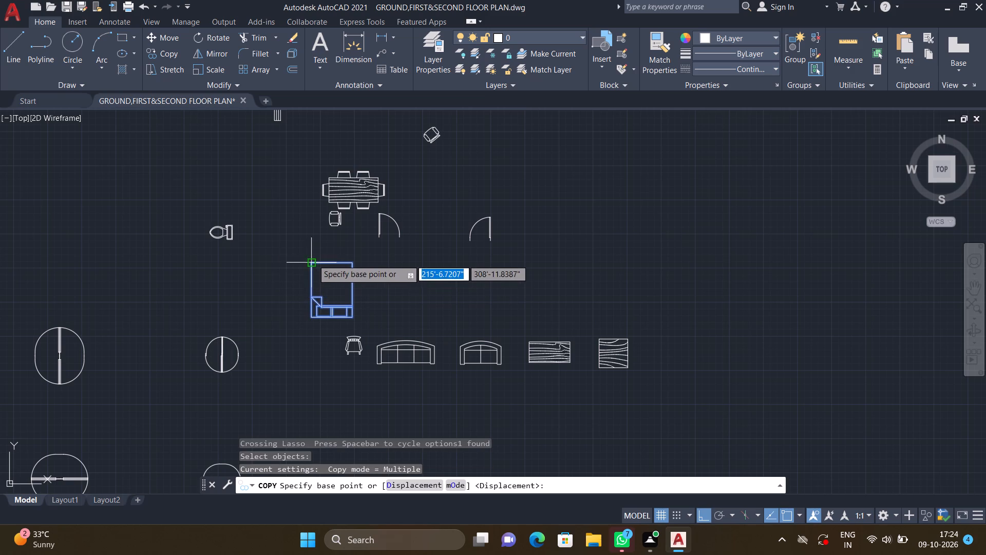
{"action": "double_click", "coordinate": [311, 260]}
{"action": "scroll", "coordinate": [452, 281], "scroll_direction": "down", "scroll_amount": 2}
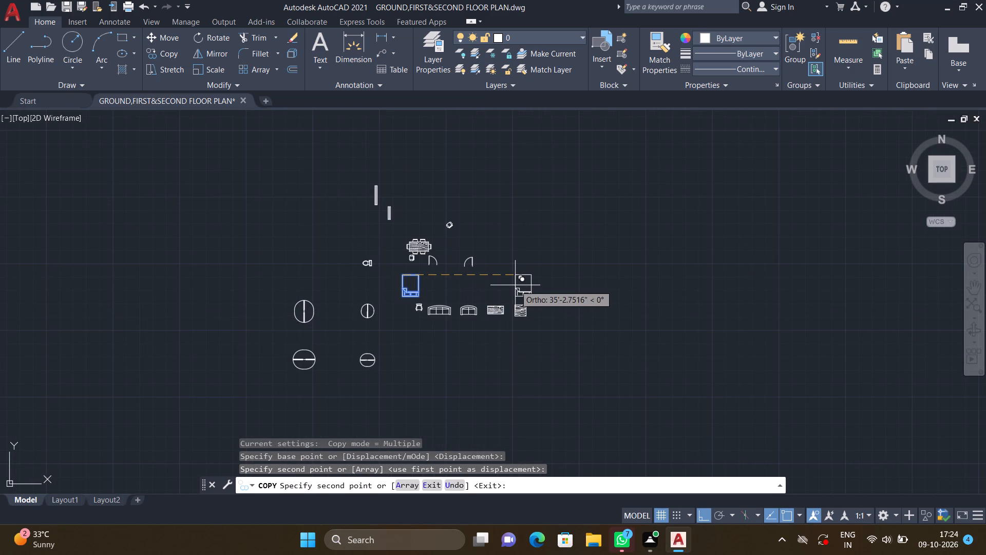
{"action": "key", "text": "F8"}
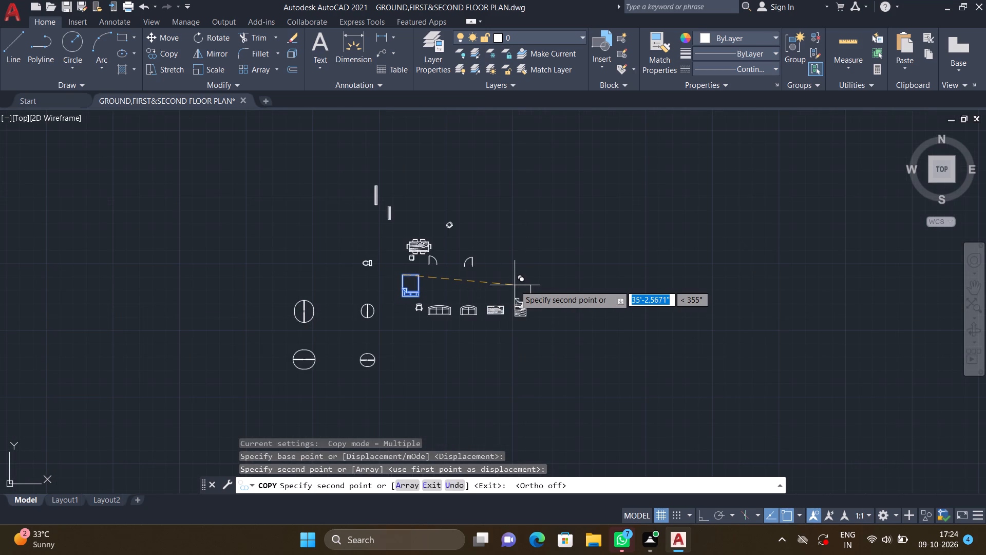
{"action": "scroll", "coordinate": [539, 290], "scroll_direction": "down", "scroll_amount": 2}
{"action": "middle_click_drag", "start_coordinate": [660, 411], "coordinate": [475, 335]}
{"action": "scroll", "coordinate": [472, 341], "scroll_direction": "down", "scroll_amount": 2}
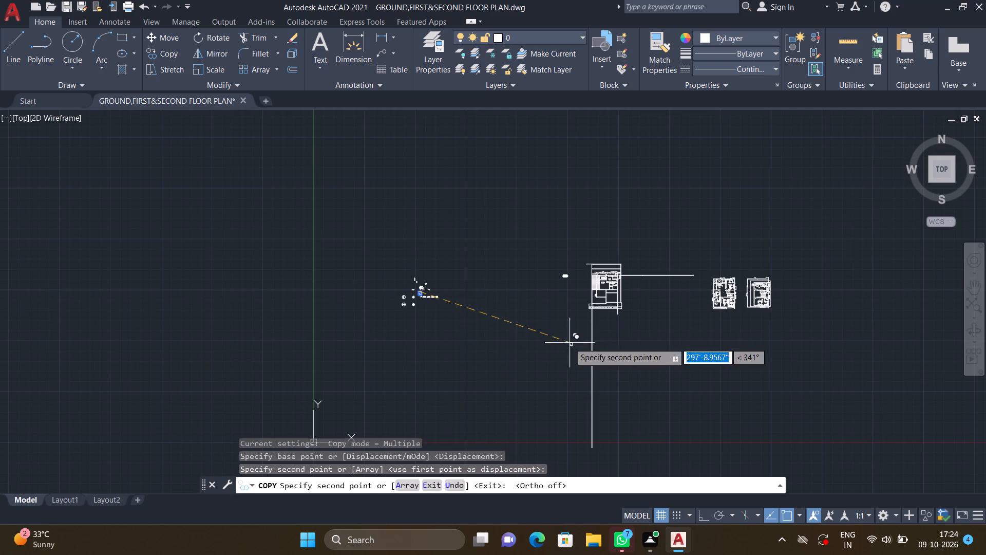
{"action": "middle_click_drag", "start_coordinate": [567, 347], "coordinate": [433, 320]}
{"action": "scroll", "coordinate": [499, 271], "scroll_direction": "up", "scroll_amount": 3}
{"action": "middle_click_drag", "start_coordinate": [478, 271], "coordinate": [512, 329]}
{"action": "scroll", "coordinate": [451, 281], "scroll_direction": "up", "scroll_amount": 3}
{"action": "middle_click_drag", "start_coordinate": [455, 276], "coordinate": [448, 334]}
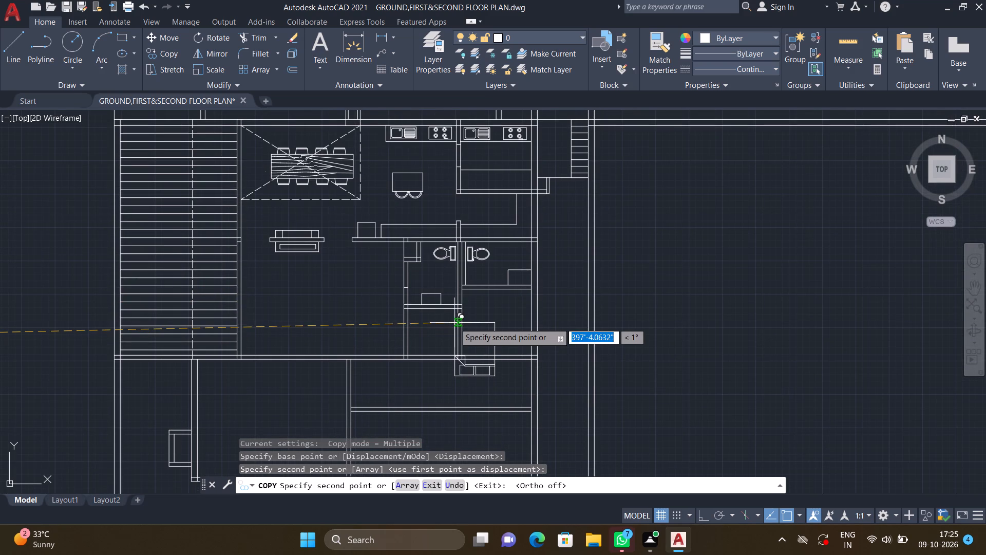
{"action": "scroll", "coordinate": [473, 308], "scroll_direction": "up", "scroll_amount": 2}
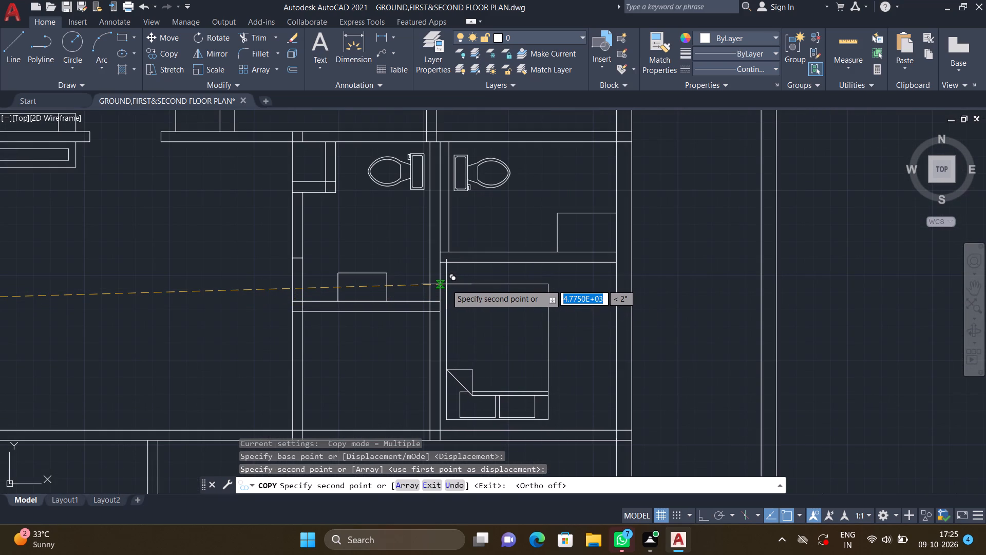
{"action": "left_click", "coordinate": [446, 284]}
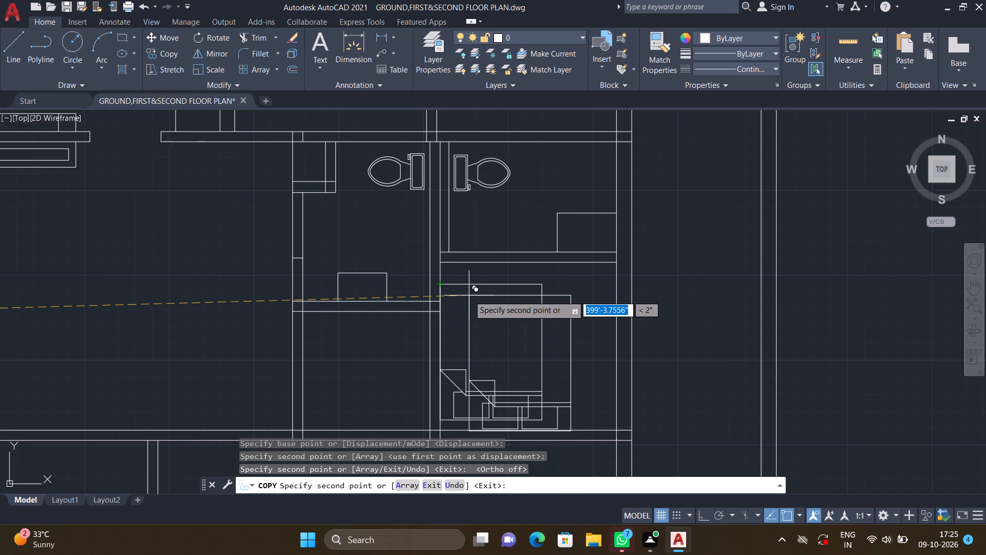
{"action": "key", "text": "Return"}
Move the copied bed a short distance east, clear of the bedroom's west wall.
{"action": "middle_click_drag", "start_coordinate": [540, 324], "coordinate": [486, 309]}
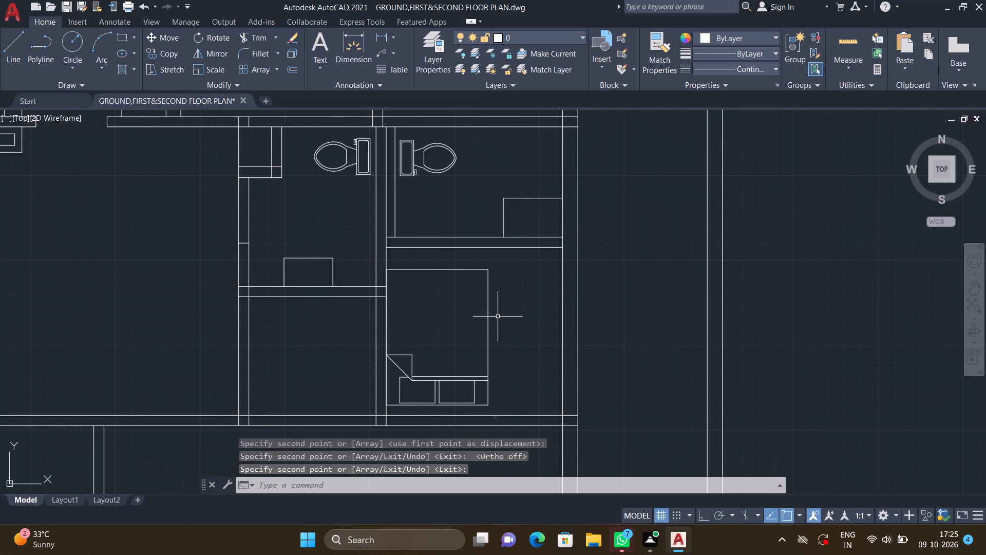
{"action": "key", "text": "m"}
{"action": "key", "text": "Return"}
{"action": "left_click", "coordinate": [486, 306]}
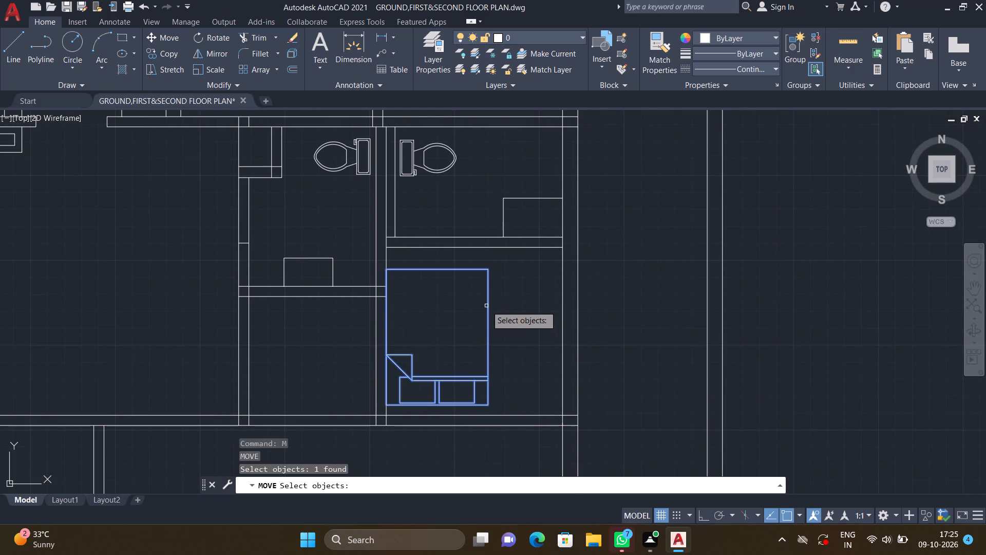
{"action": "key", "text": "Return"}
{"action": "scroll", "coordinate": [492, 267], "scroll_direction": "up", "scroll_amount": 2}
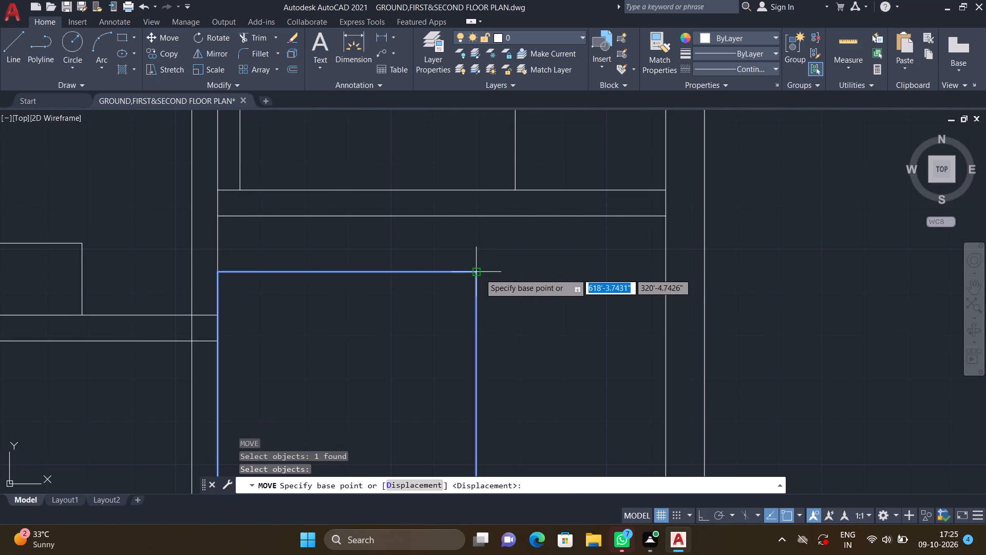
{"action": "double_click", "coordinate": [473, 273]}
{"action": "double_click", "coordinate": [517, 273]}
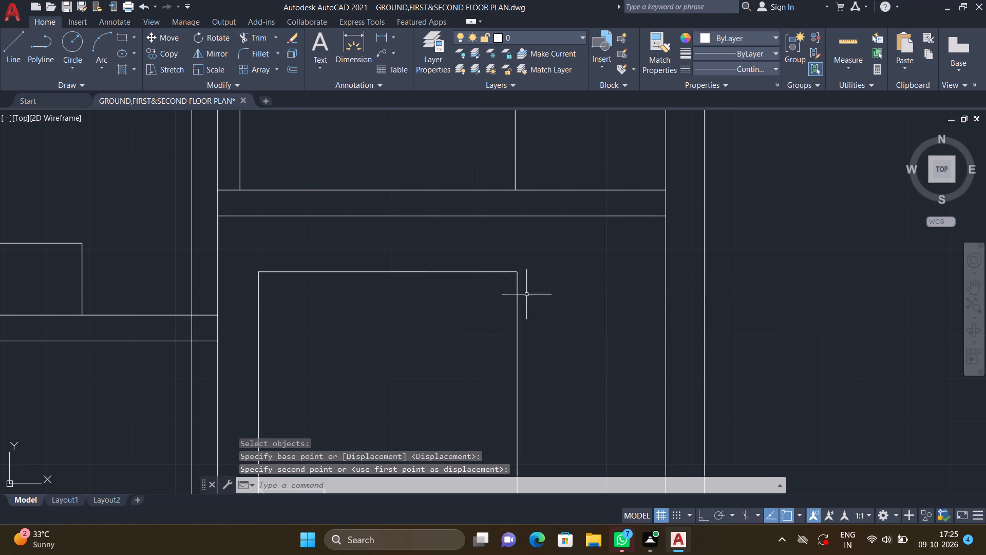
Set the linetype to ACAD_ISO02W100 and draw a diagonal from northwest to southeast inner corner of the small room south of the west toilet.
{"action": "scroll", "coordinate": [528, 300], "scroll_direction": "down", "scroll_amount": 3}
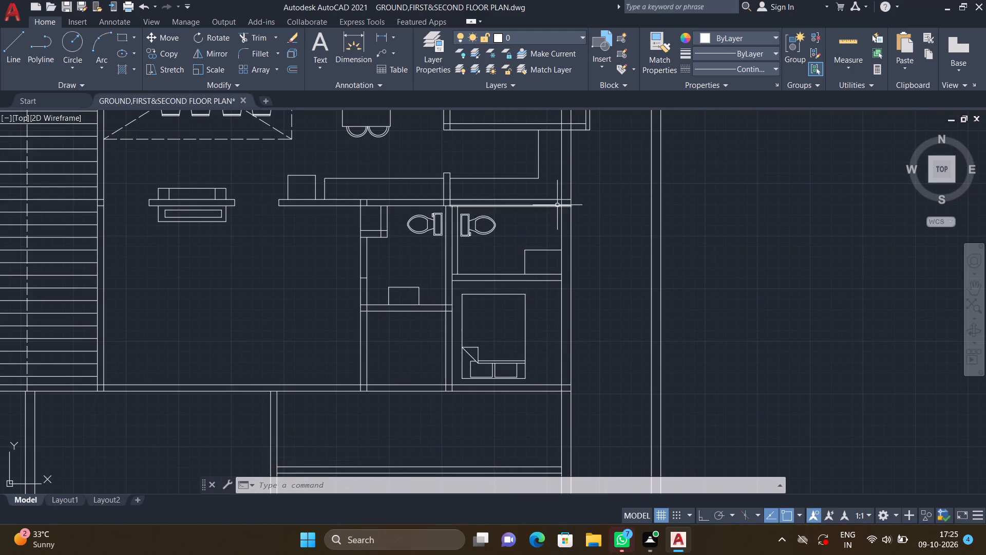
{"action": "left_click", "coordinate": [736, 67]}
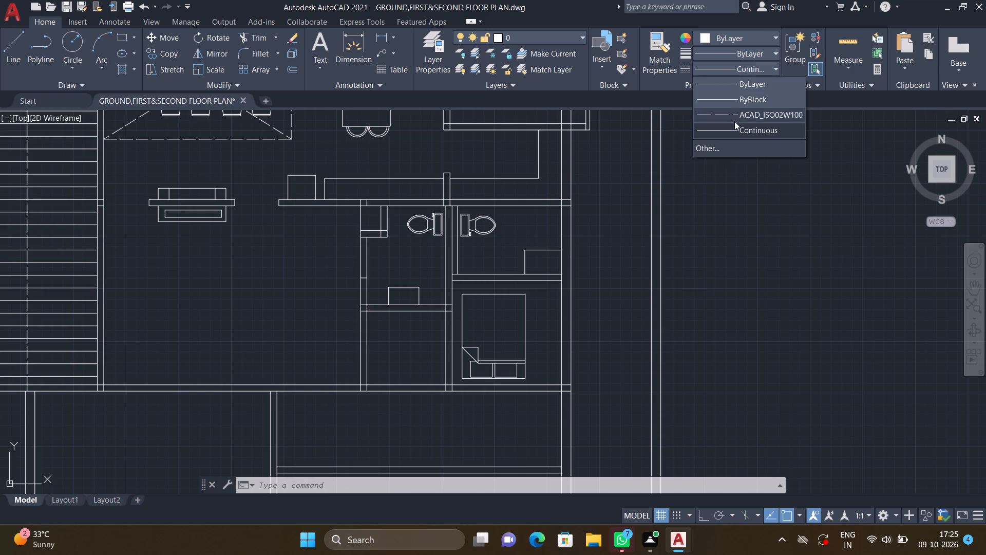
{"action": "left_click", "coordinate": [732, 113]}
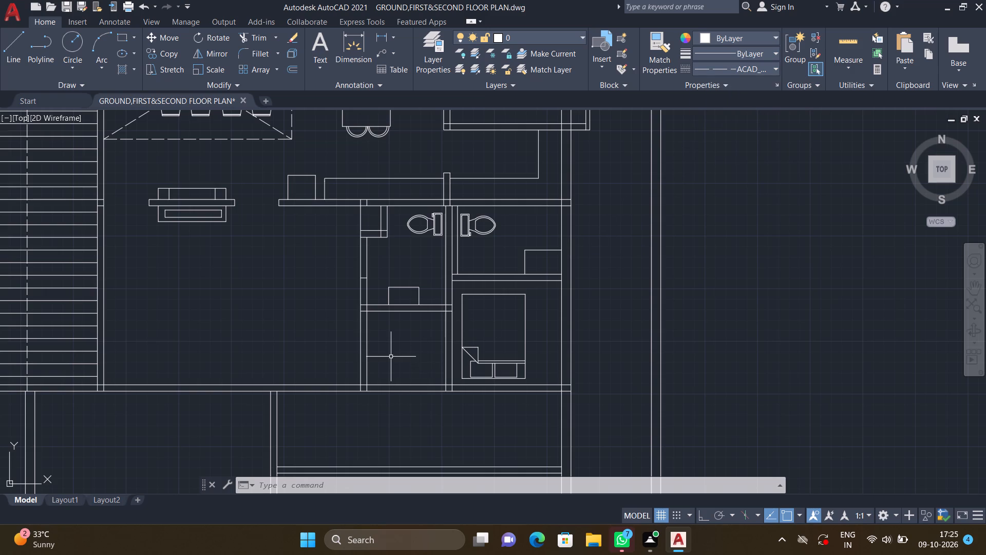
{"action": "key", "text": "F8"}
{"action": "key", "text": "l"}
{"action": "key", "text": "Return"}
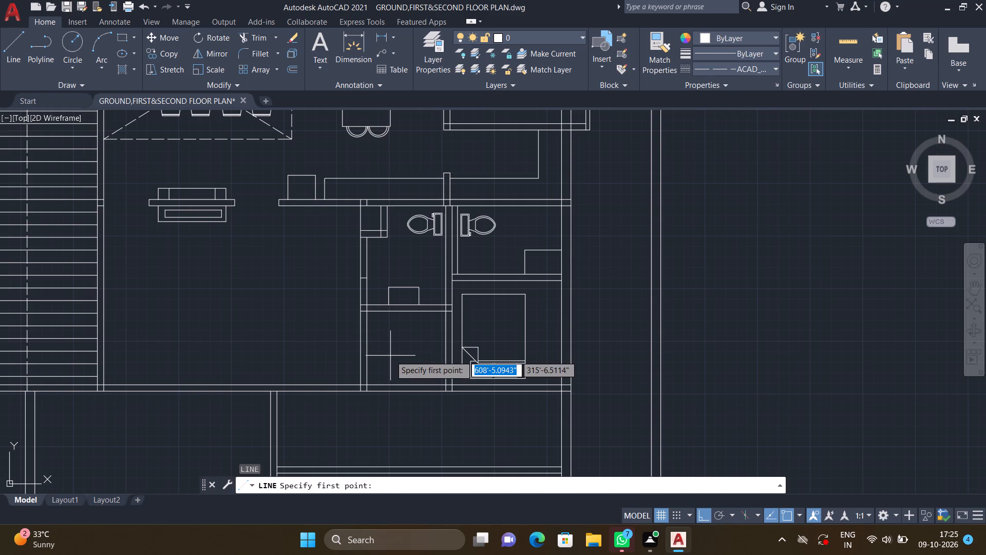
{"action": "scroll", "coordinate": [376, 309], "scroll_direction": "up", "scroll_amount": 2}
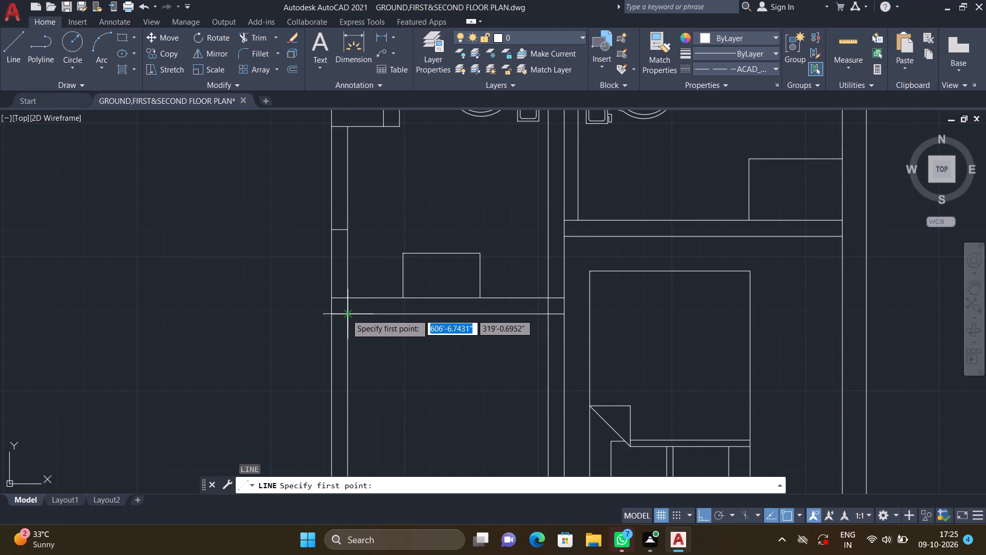
{"action": "left_click", "coordinate": [346, 314]}
{"action": "scroll", "coordinate": [405, 363], "scroll_direction": "down", "scroll_amount": 2}
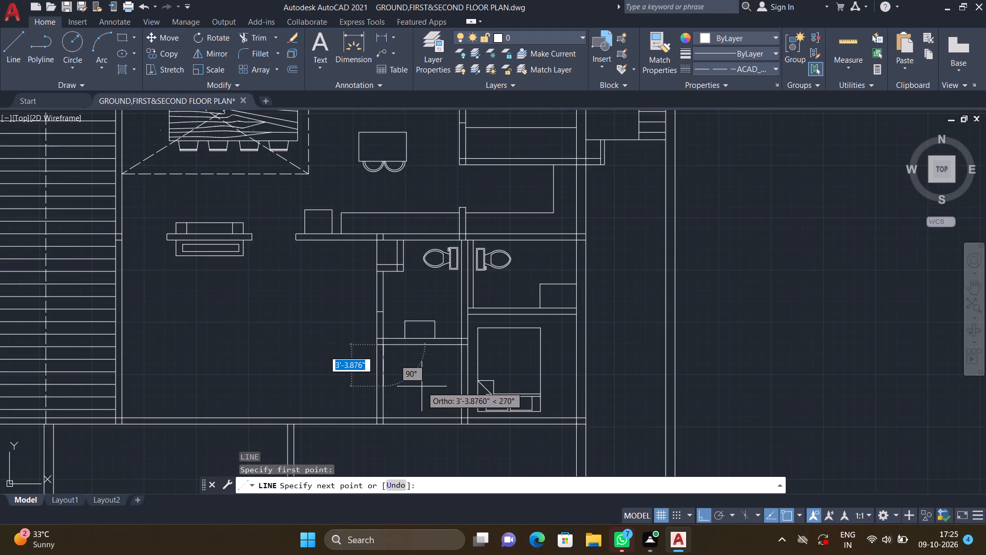
{"action": "key", "text": "F8"}
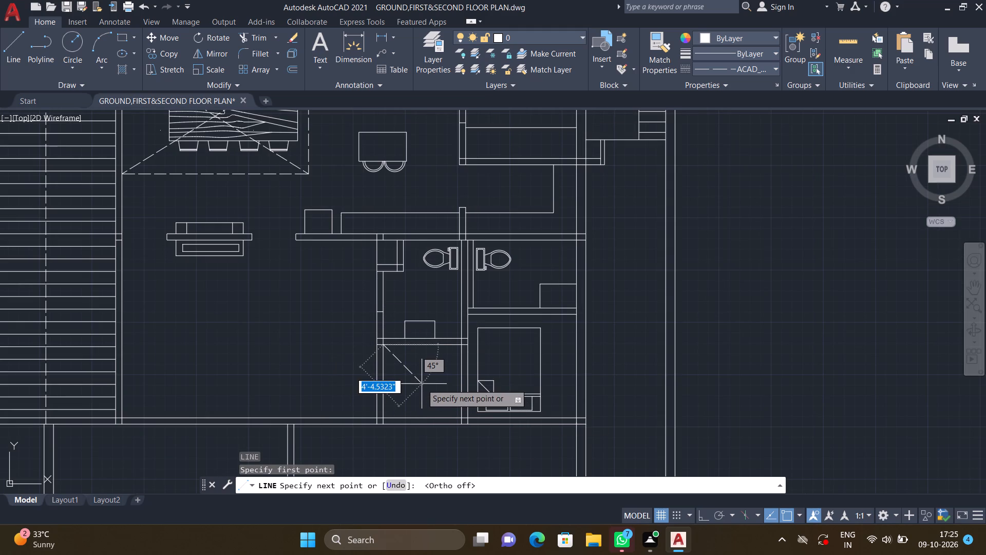
{"action": "middle_click_drag", "start_coordinate": [431, 395], "coordinate": [411, 371]}
{"action": "scroll", "coordinate": [419, 375], "scroll_direction": "up", "scroll_amount": 2}
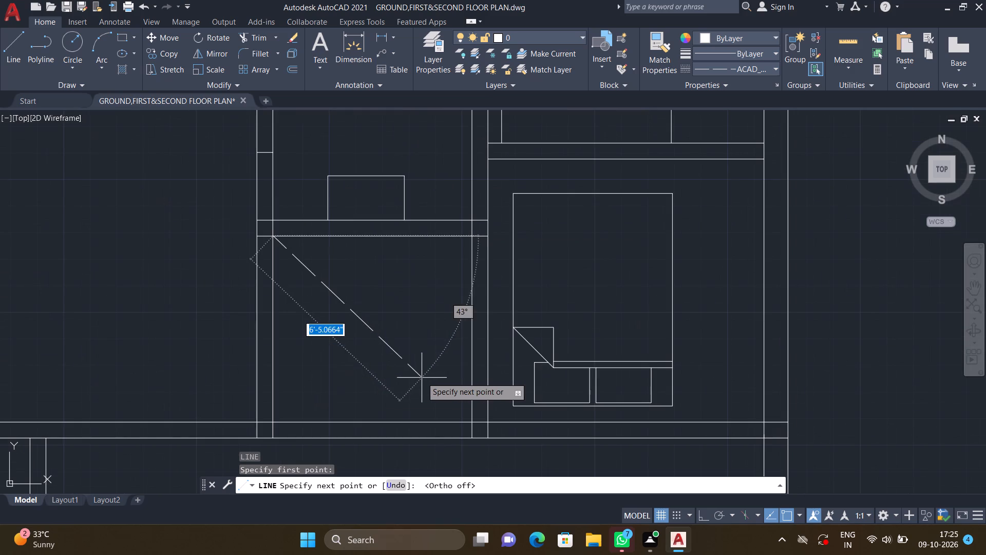
{"action": "left_click", "coordinate": [471, 423]}
{"action": "key", "text": "Return"}
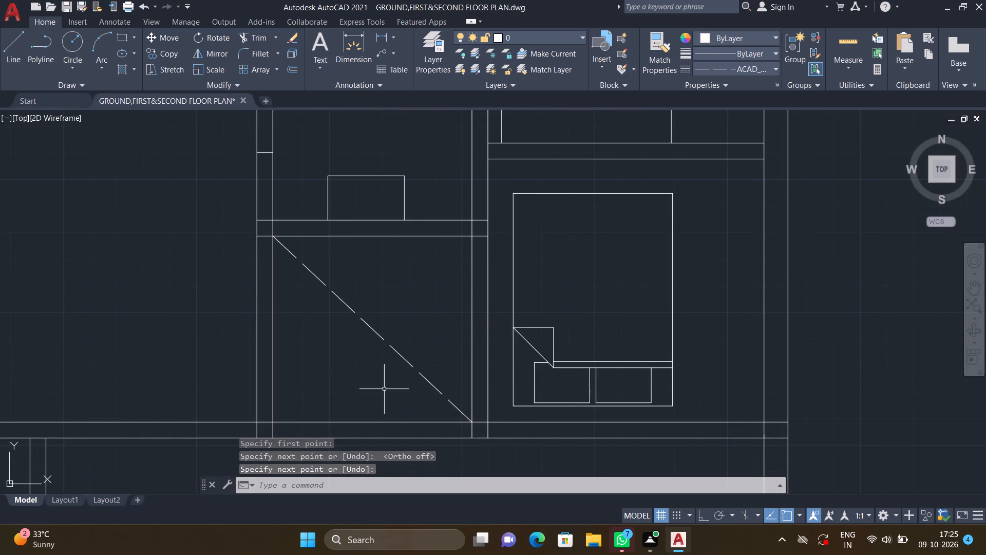
Draw the second dashed diagonal from the southwest to the northeast inner corner of the small room to complete the cross.
{"action": "key", "text": "space"}
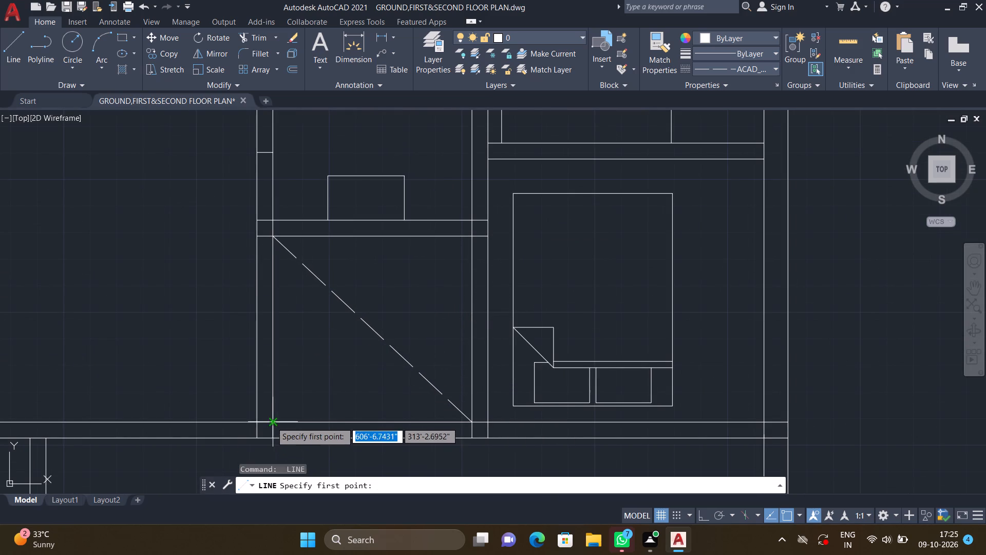
{"action": "left_click", "coordinate": [271, 422]}
{"action": "scroll", "coordinate": [313, 380], "scroll_direction": "down", "scroll_amount": 1}
{"action": "middle_click_drag", "start_coordinate": [335, 357], "coordinate": [327, 363]}
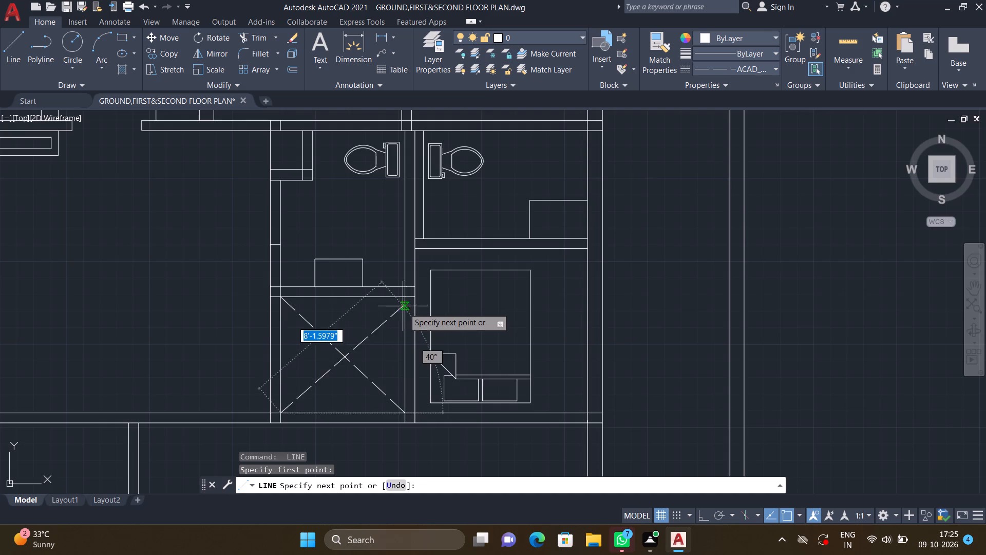
{"action": "scroll", "coordinate": [398, 304], "scroll_direction": "up", "scroll_amount": 2}
{"action": "left_click", "coordinate": [407, 288]}
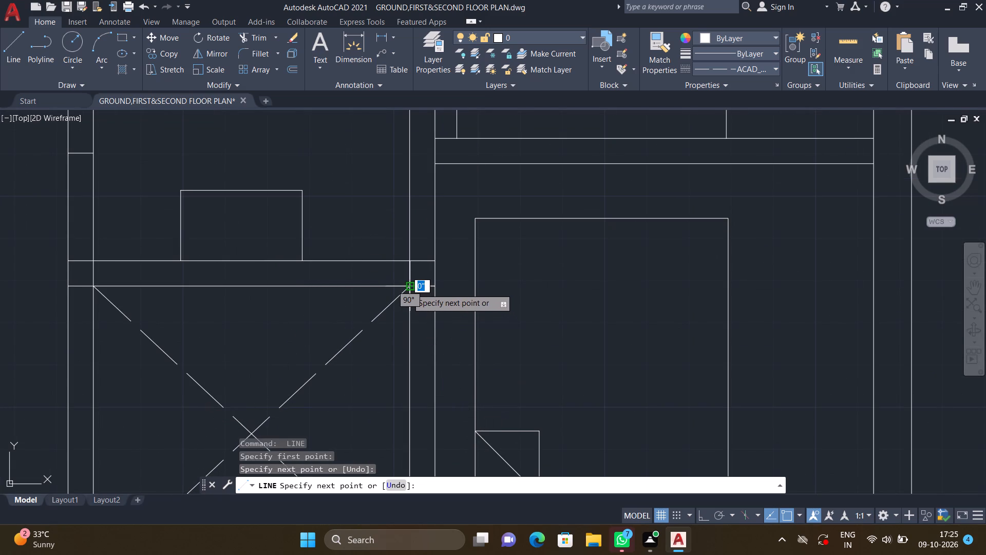
{"action": "key", "text": "Return"}
Draw a straight dashed line spanning the passage south of the crossed room, wall to wall, starting slightly east of that room's west wall.
{"action": "scroll", "coordinate": [373, 378], "scroll_direction": "down", "scroll_amount": 3}
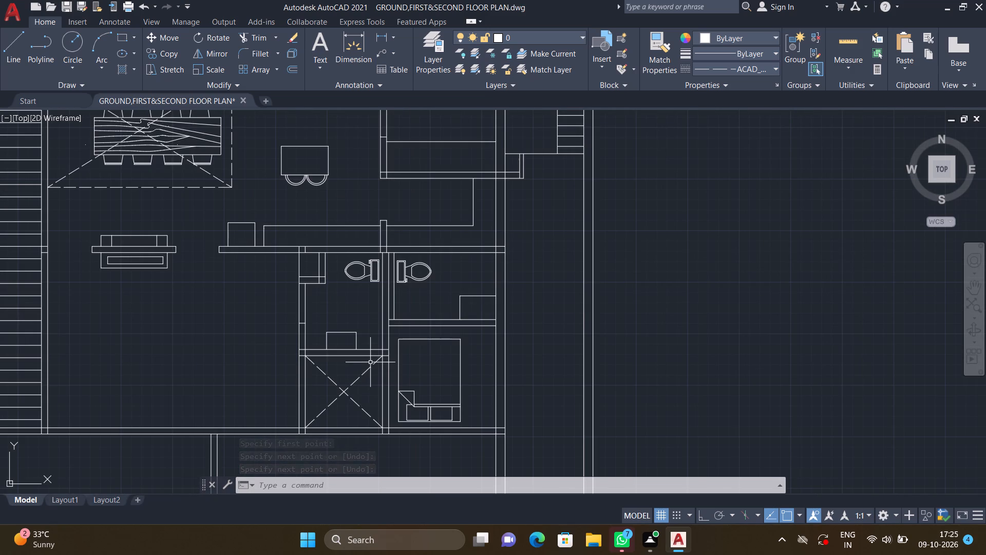
{"action": "scroll", "coordinate": [370, 361], "scroll_direction": "down", "scroll_amount": 1}
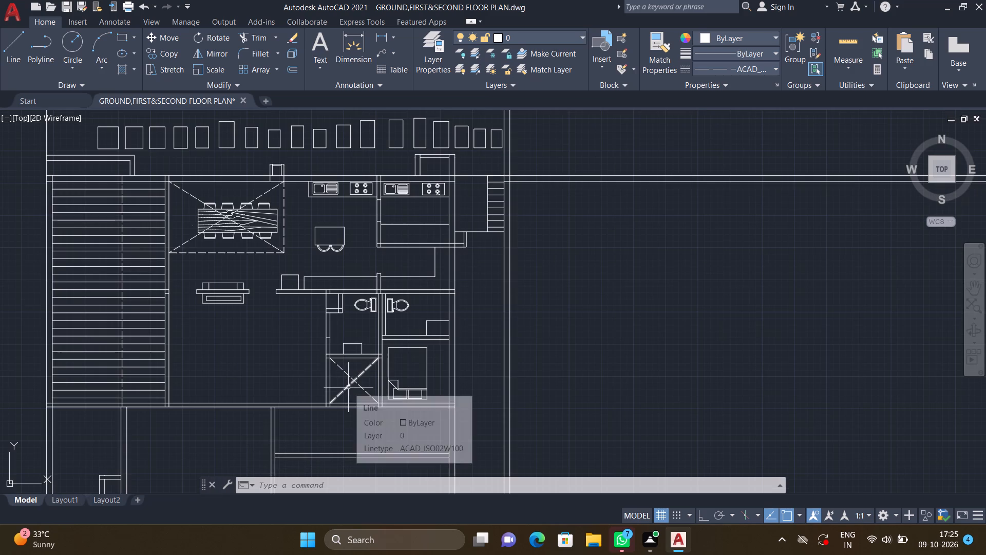
{"action": "middle_click_drag", "start_coordinate": [351, 395], "coordinate": [353, 365]}
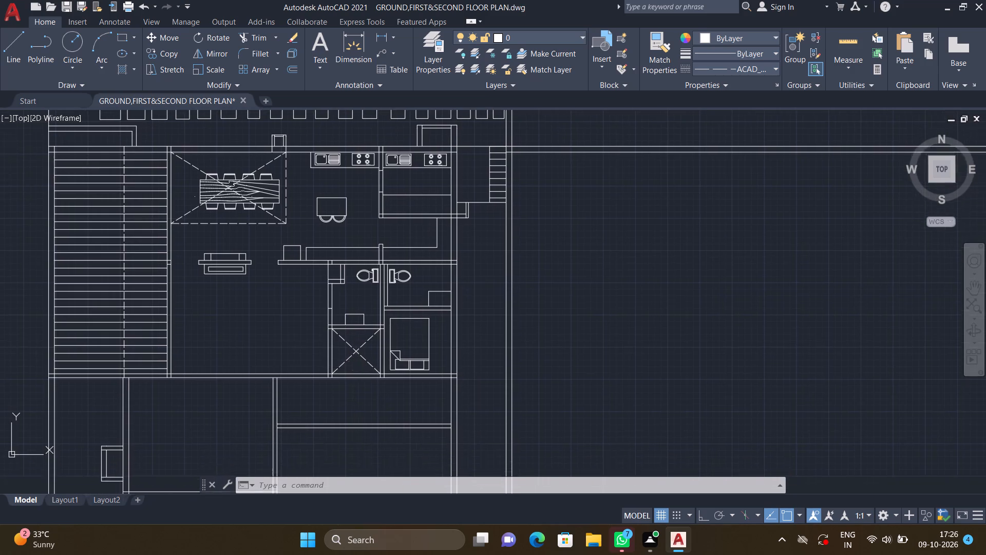
{"action": "scroll", "coordinate": [356, 366], "scroll_direction": "down", "scroll_amount": 1}
{"action": "middle_click_drag", "start_coordinate": [367, 403], "coordinate": [375, 368]}
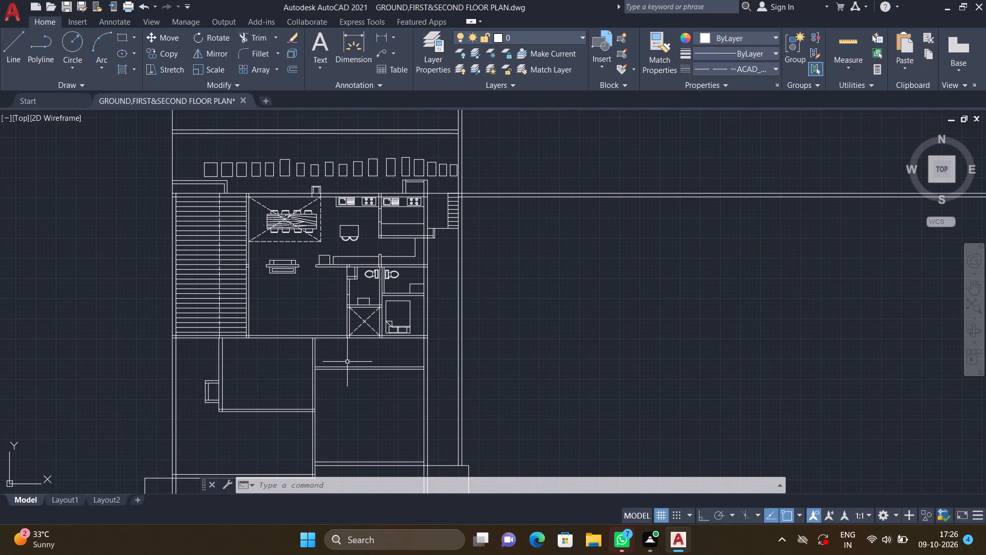
{"action": "middle_click_drag", "start_coordinate": [353, 357], "coordinate": [423, 285]}
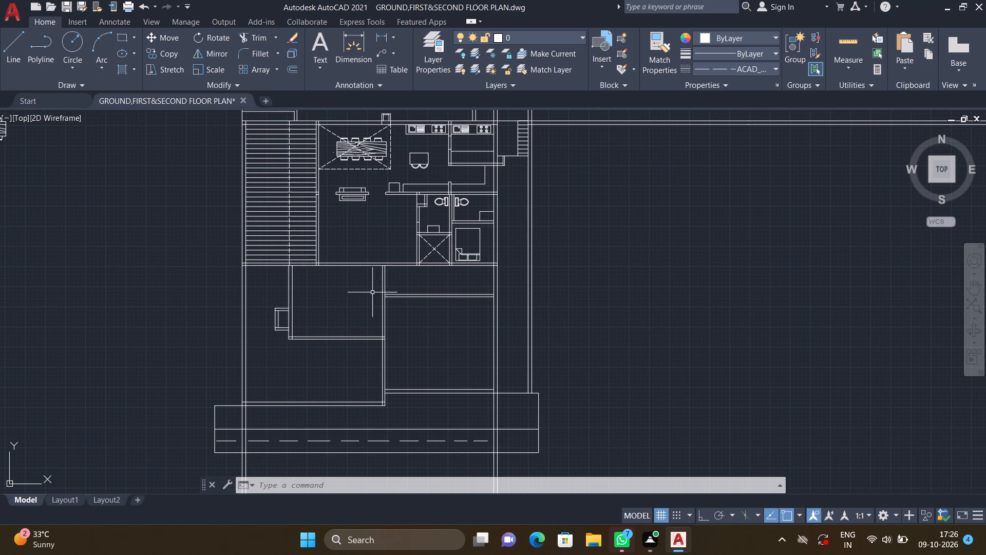
{"action": "scroll", "coordinate": [414, 279], "scroll_direction": "up", "scroll_amount": 2}
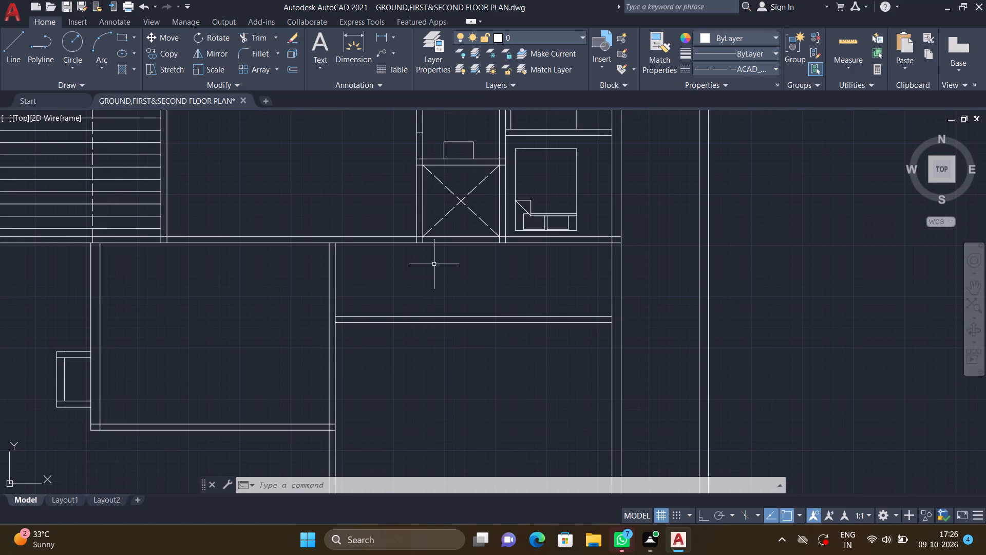
{"action": "scroll", "coordinate": [437, 253], "scroll_direction": "up", "scroll_amount": 2}
{"action": "key", "text": "l"}
{"action": "key", "text": "Return"}
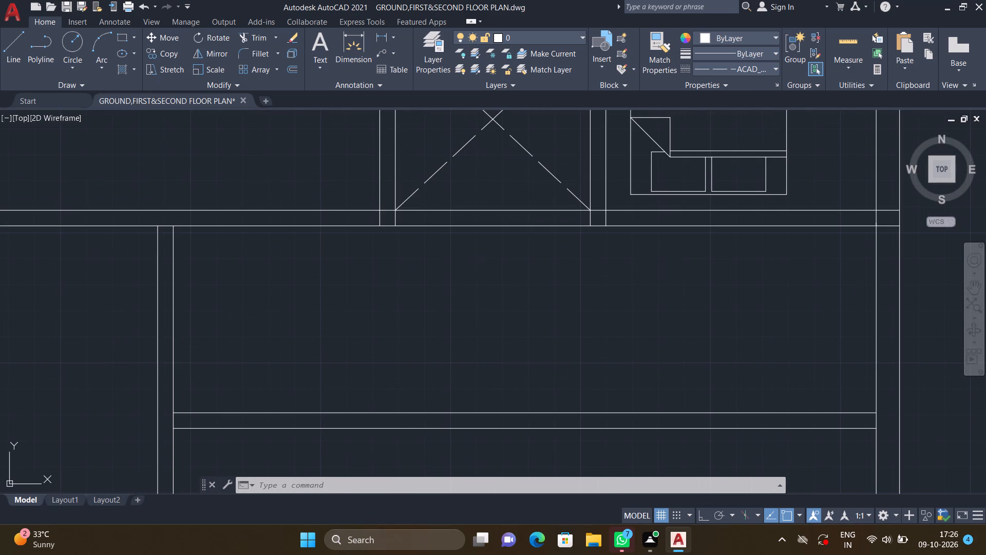
{"action": "scroll", "coordinate": [423, 235], "scroll_direction": "up", "scroll_amount": 1}
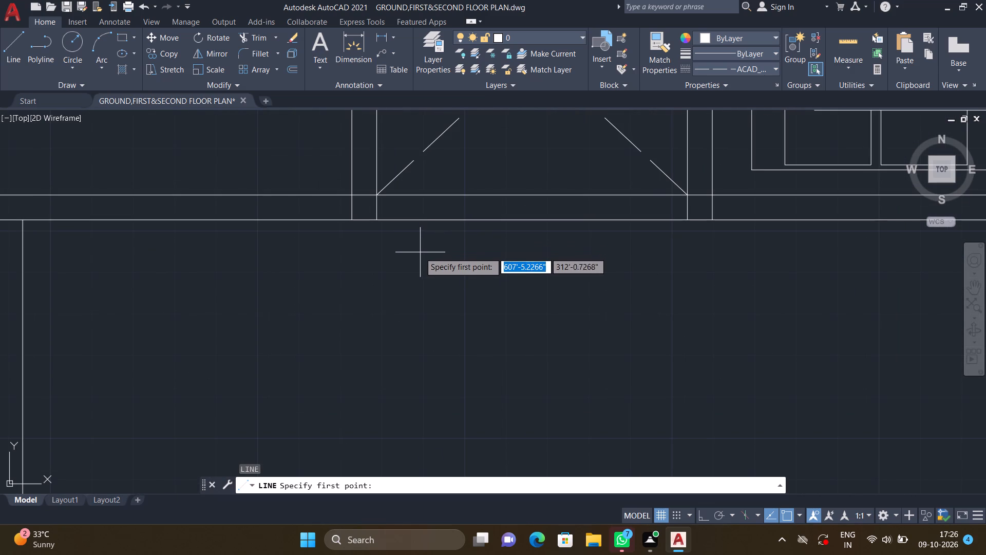
{"action": "left_click", "coordinate": [444, 220]}
{"action": "scroll", "coordinate": [441, 282], "scroll_direction": "down", "scroll_amount": 2}
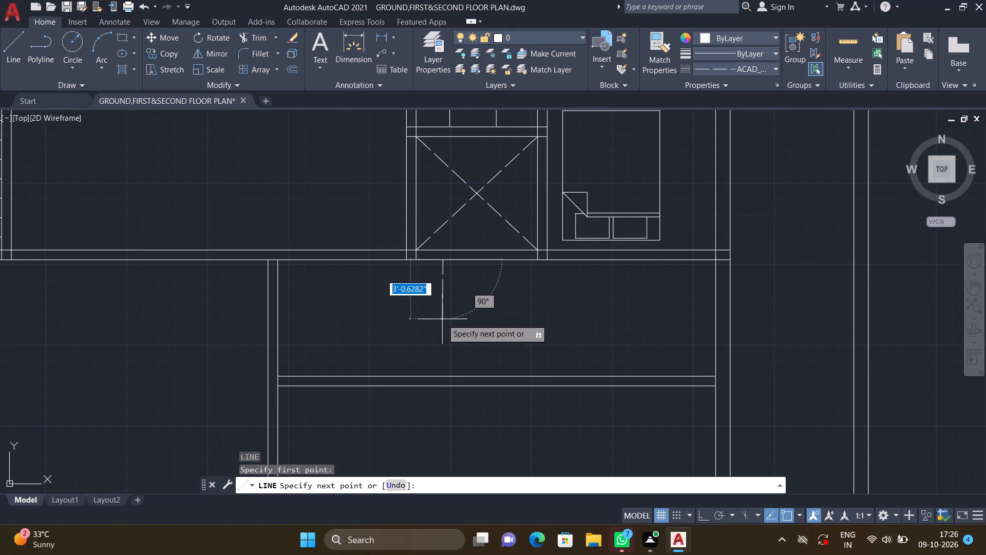
{"action": "key", "text": "F8"}
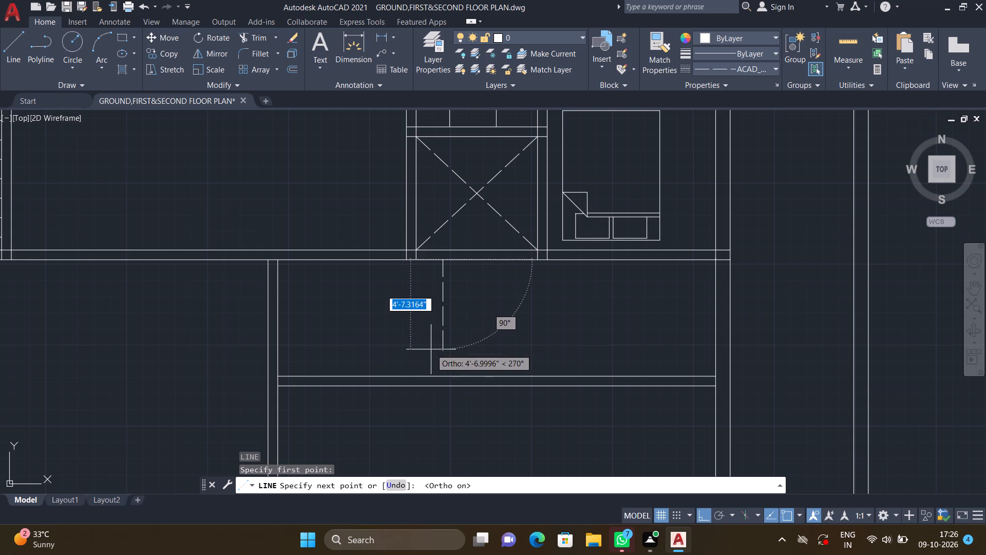
{"action": "left_click", "coordinate": [446, 375]}
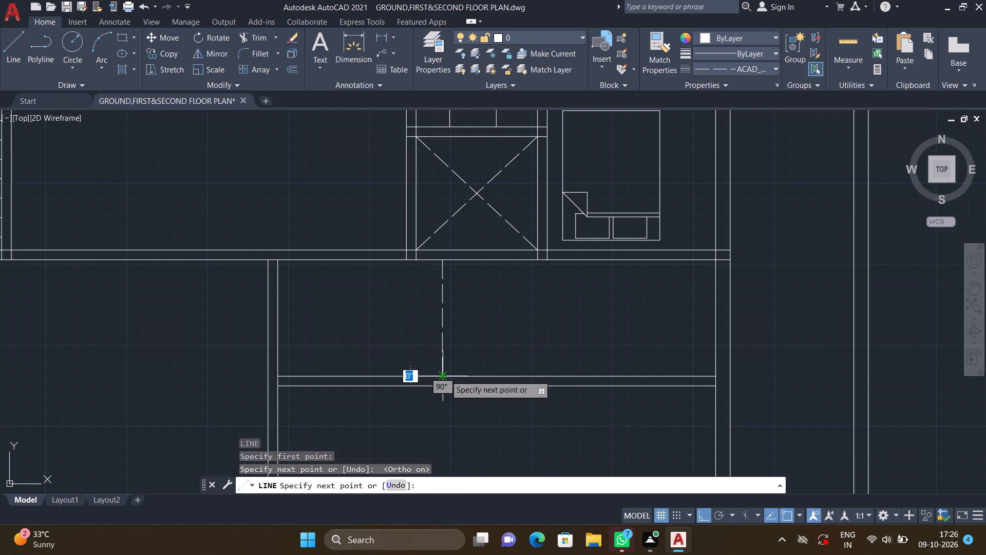
{"action": "key", "text": "Return"}
Offset the dashed line in the passage 1' eastward repeatedly to make four evenly spaced copies as treads.
{"action": "key", "text": "o"}
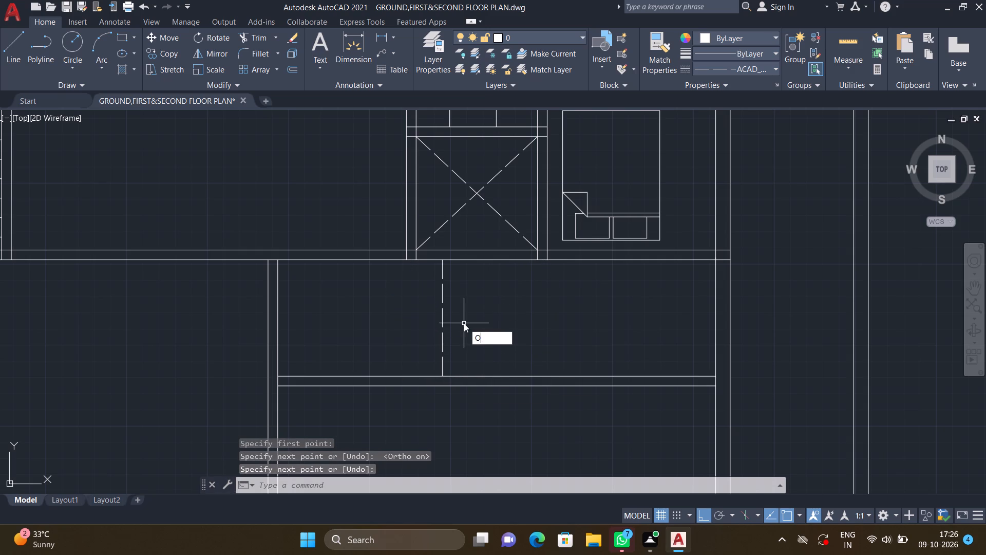
{"action": "key", "text": "Return"}
{"action": "key", "text": "1"}
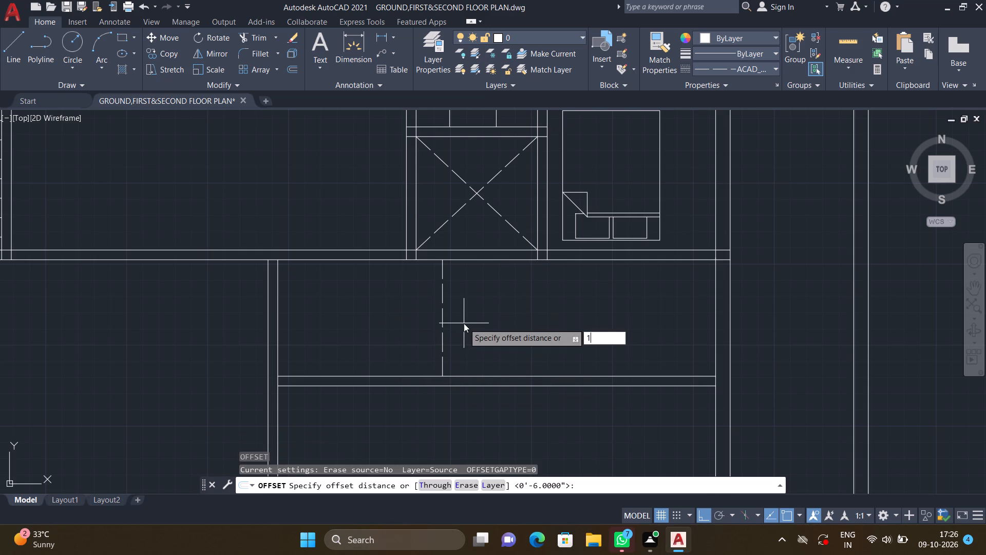
{"action": "key", "text": "apostrophe"}
{"action": "key", "text": "Return"}
{"action": "left_click", "coordinate": [443, 341]}
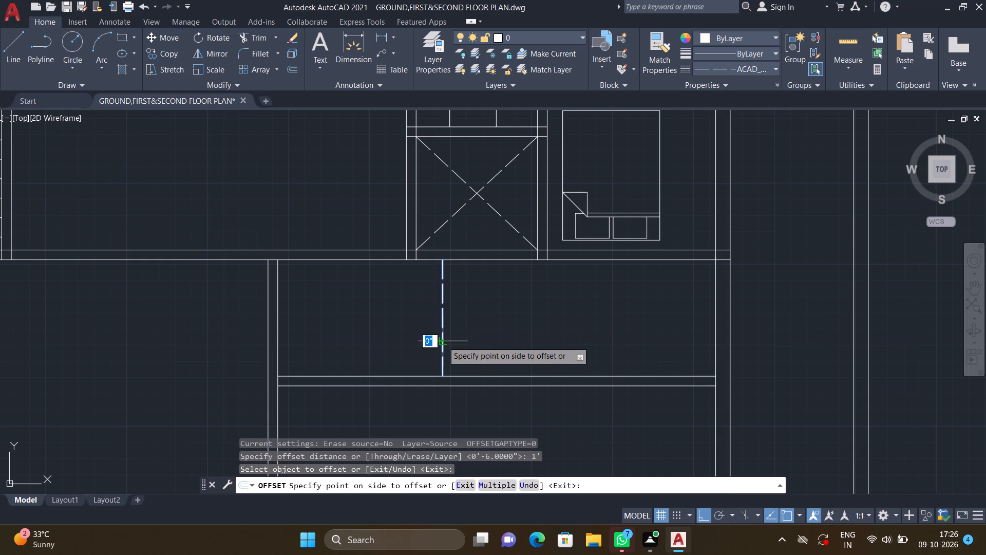
{"action": "left_click", "coordinate": [472, 339]}
{"action": "left_click", "coordinate": [461, 332]}
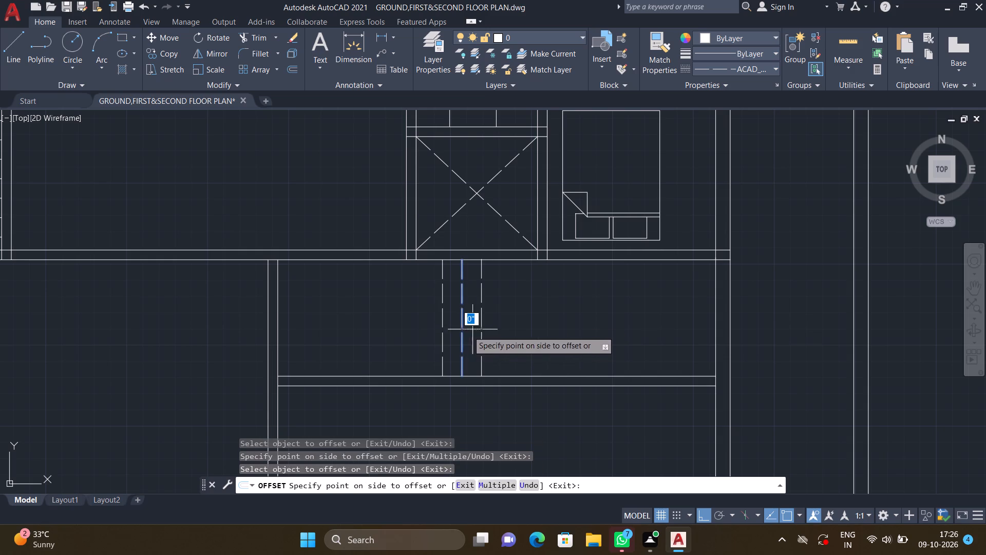
{"action": "left_click", "coordinate": [520, 326]}
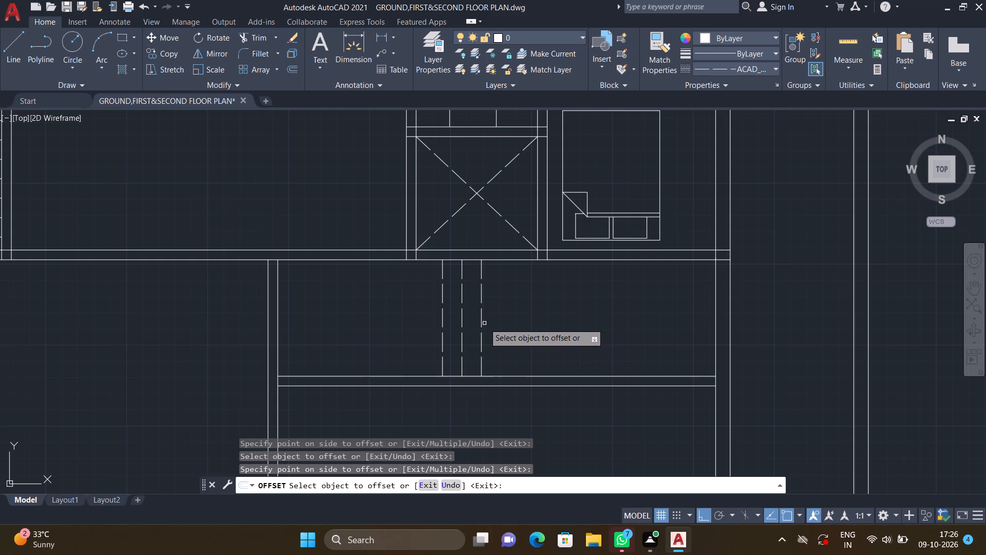
{"action": "left_click", "coordinate": [481, 322]}
{"action": "double_click", "coordinate": [545, 322]}
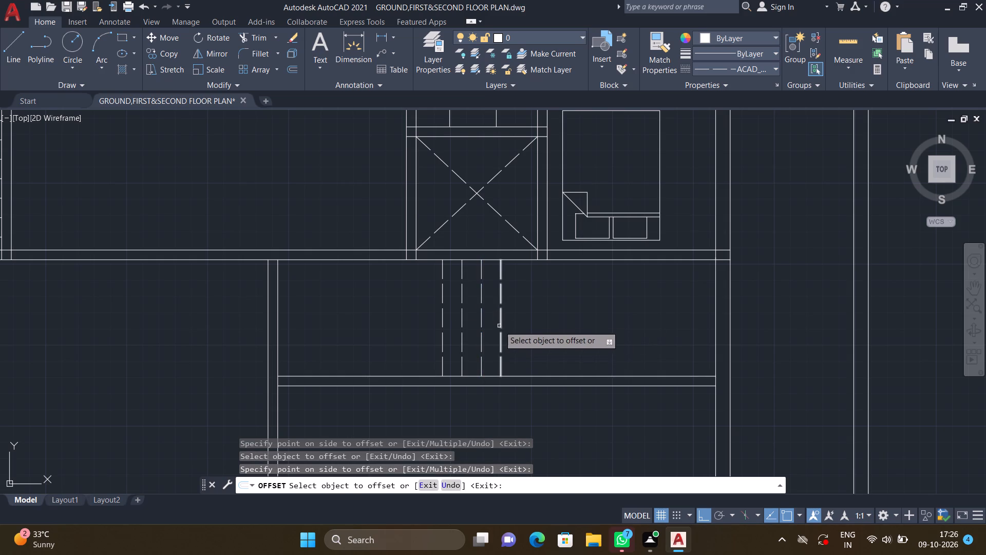
{"action": "double_click", "coordinate": [500, 323]}
{"action": "left_click", "coordinate": [541, 323]}
Continue offsetting the easternmost dashed tread line 1' eastward to add five more copies along the passage.
{"action": "left_click", "coordinate": [519, 315]}
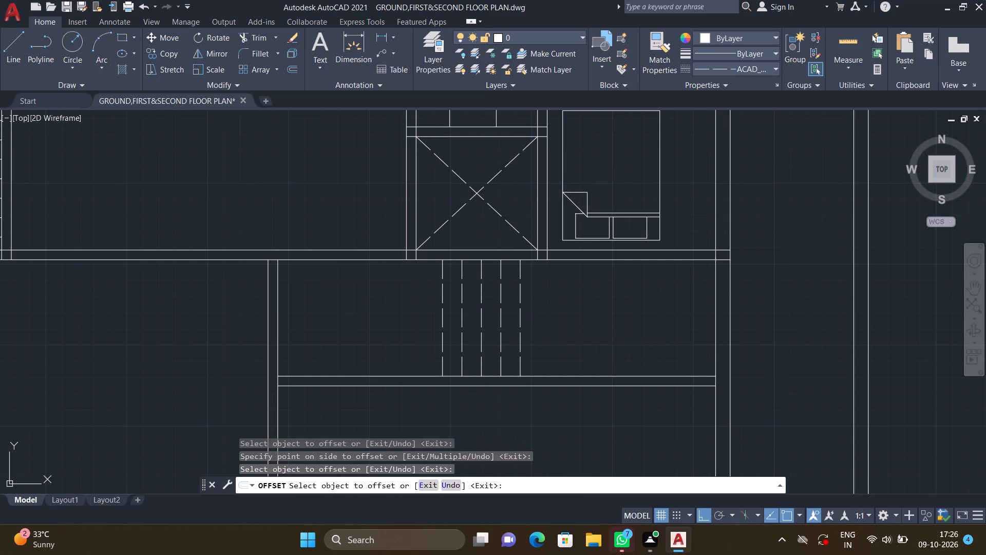
{"action": "left_click", "coordinate": [547, 315]}
{"action": "left_click", "coordinate": [538, 317]}
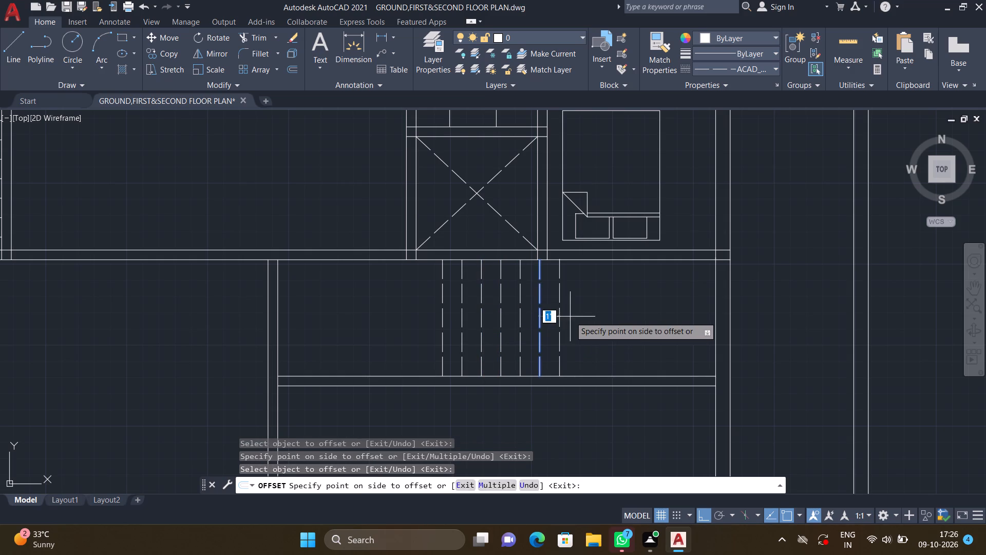
{"action": "left_click", "coordinate": [570, 317]}
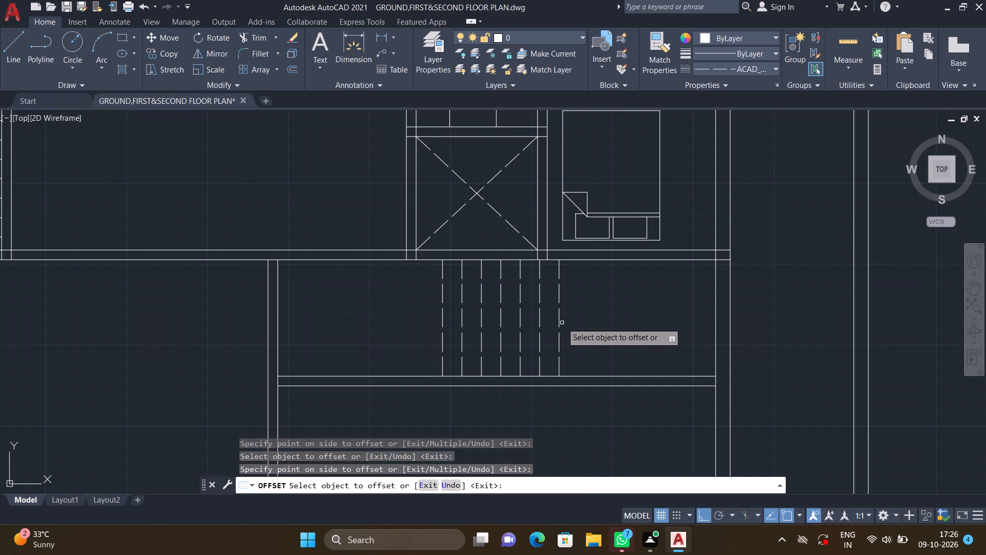
{"action": "left_click", "coordinate": [558, 320]}
{"action": "left_click", "coordinate": [589, 319]}
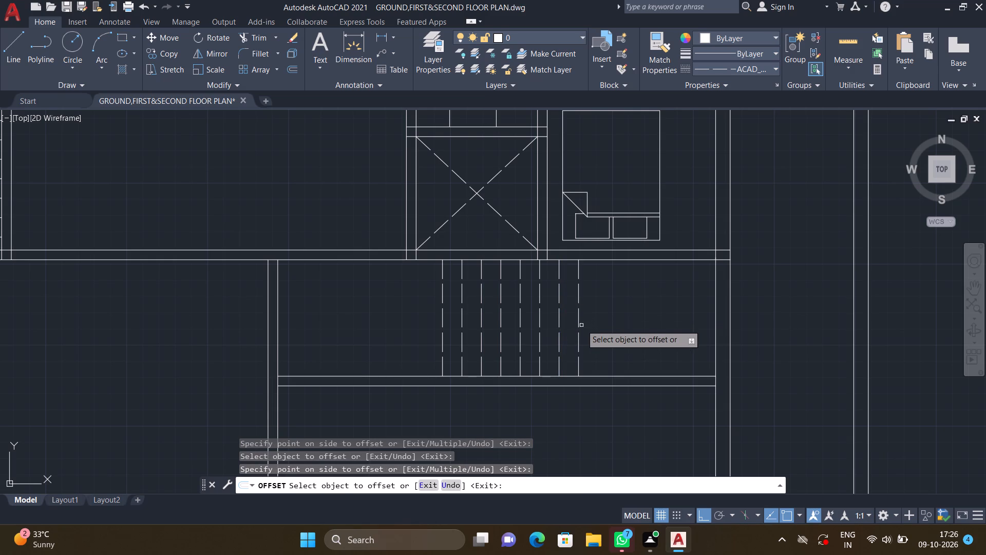
{"action": "left_click", "coordinate": [576, 321]}
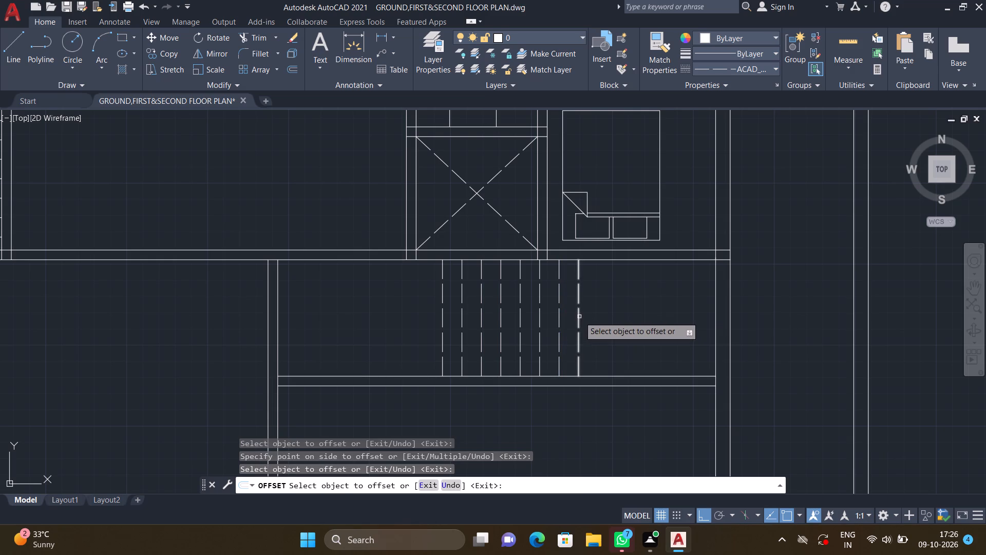
{"action": "double_click", "coordinate": [579, 317]}
{"action": "double_click", "coordinate": [617, 320]}
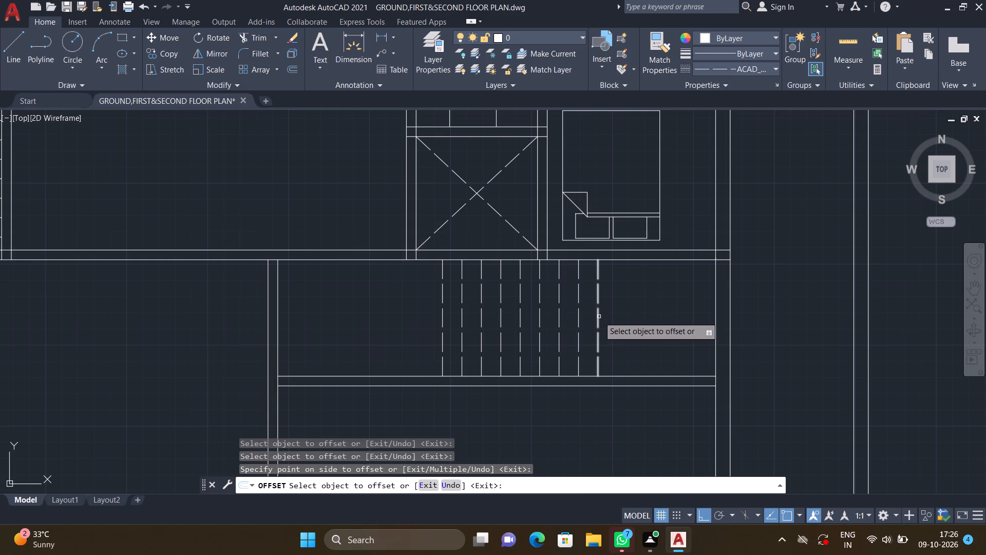
{"action": "double_click", "coordinate": [599, 316]}
{"action": "double_click", "coordinate": [634, 316]}
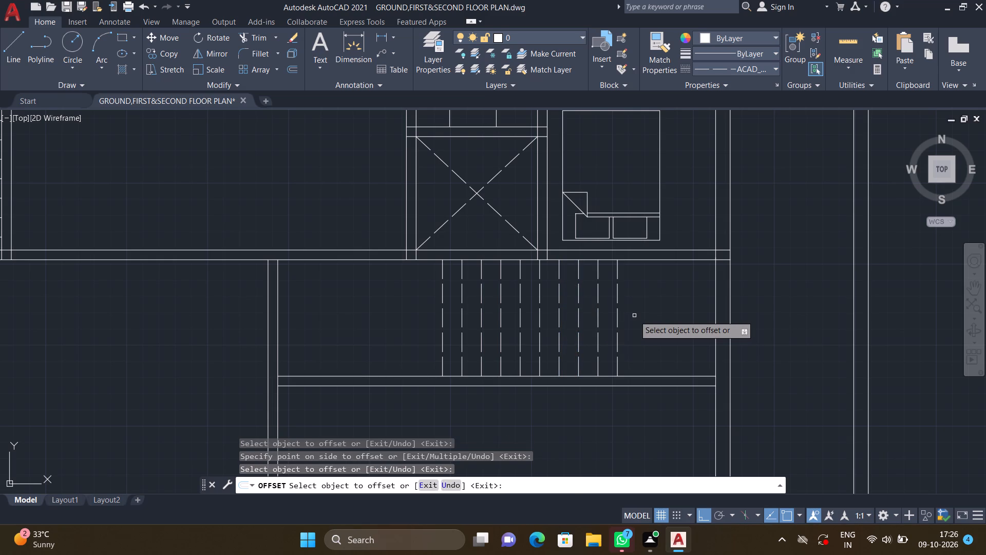
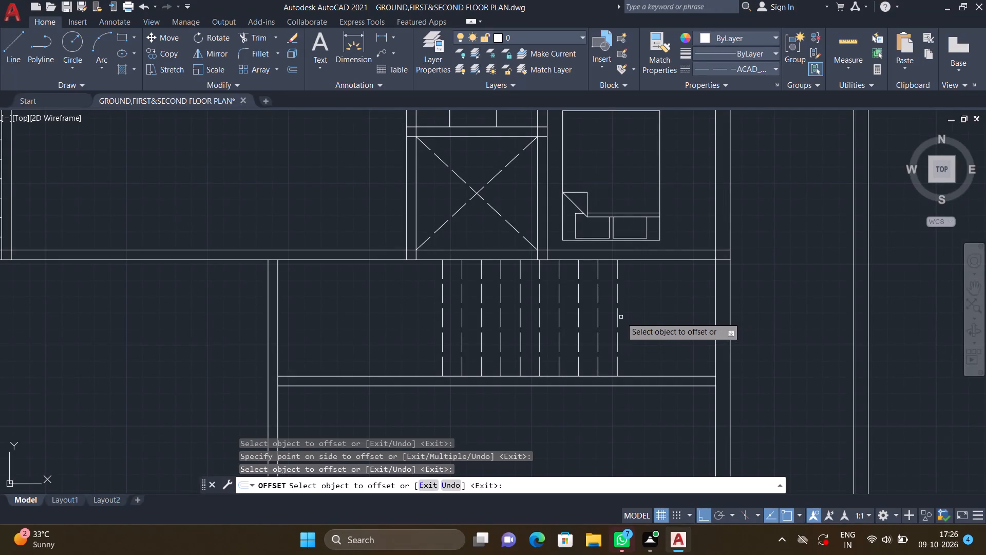
Offset the easternmost dashed tread line 1' eastward once more and finish the Offset command.
{"action": "double_click", "coordinate": [619, 314]}
{"action": "double_click", "coordinate": [655, 312]}
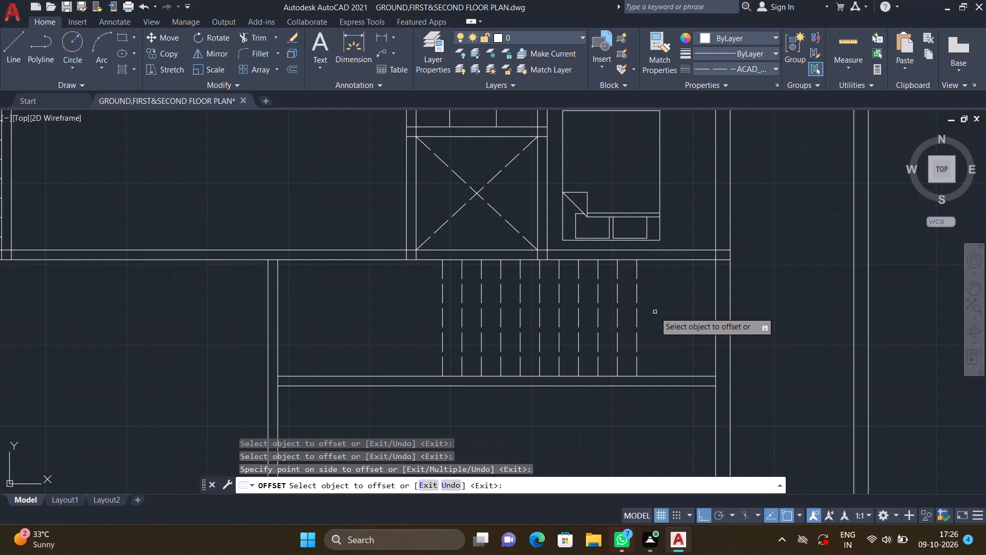
{"action": "key", "text": "Return"}
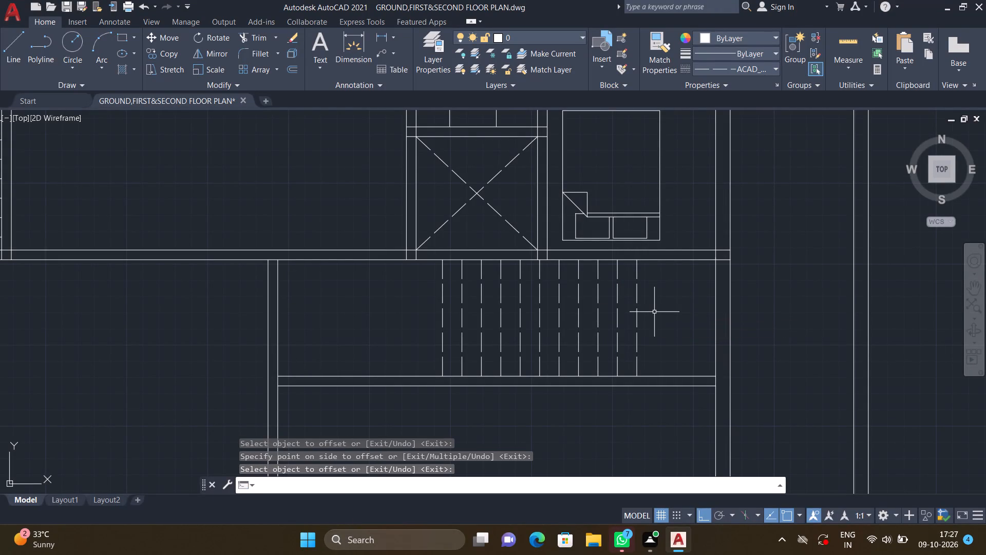
Set the current linetype to Continuous.
{"action": "double_click", "coordinate": [747, 69]}
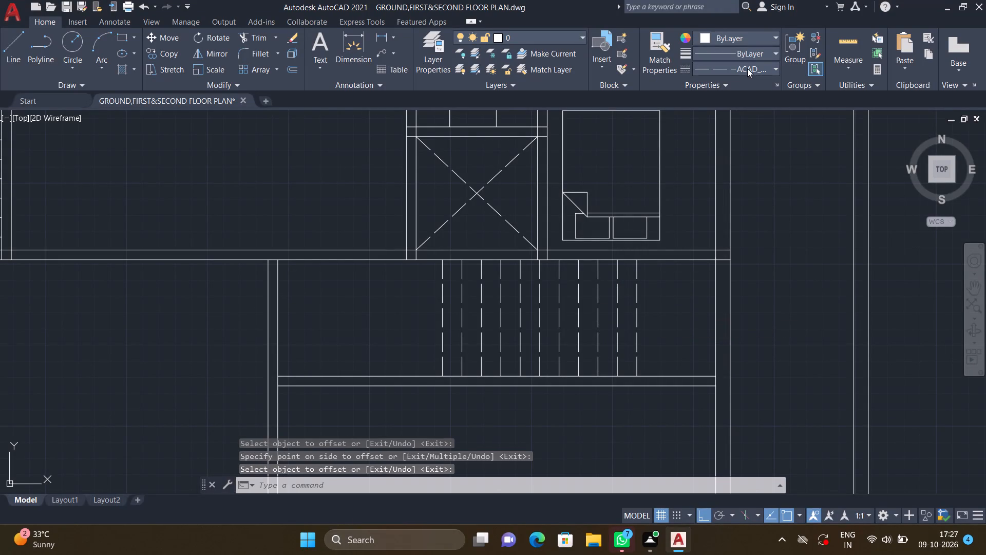
{"action": "double_click", "coordinate": [747, 67]}
{"action": "left_click", "coordinate": [745, 68]}
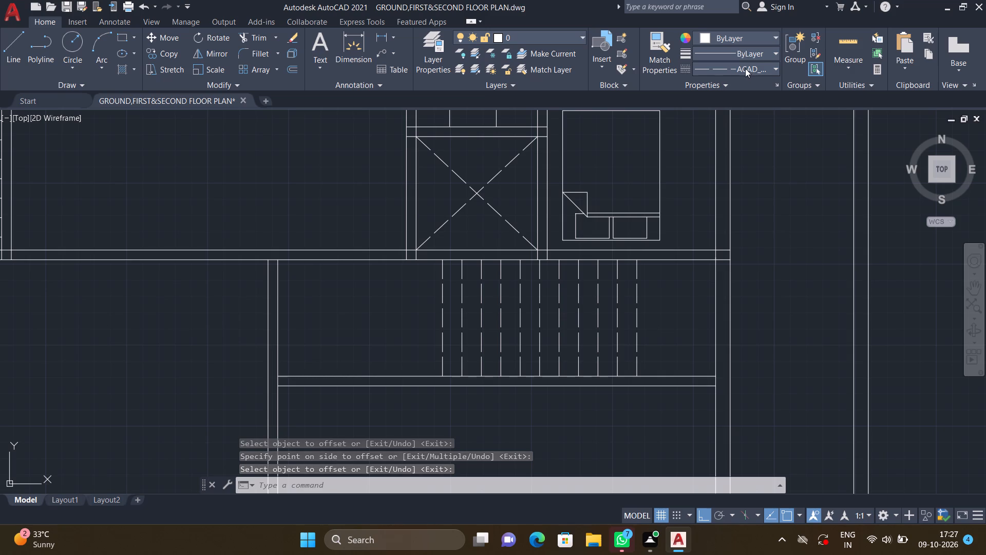
{"action": "left_click", "coordinate": [750, 127]}
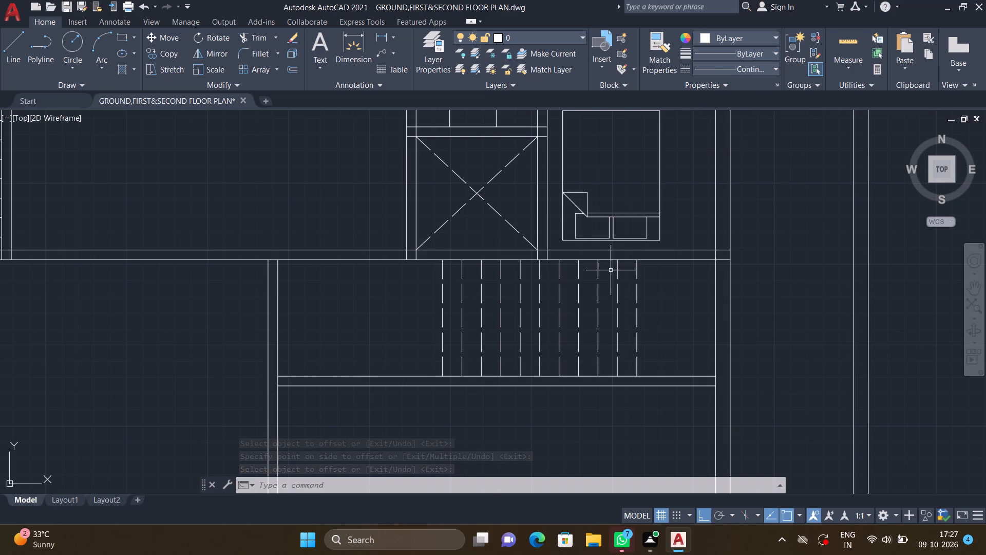
Draw a rectangle about 10' by 7.6" across the middle of the dashed treads, from the westernmost to the easternmost tread line.
{"action": "scroll", "coordinate": [400, 311], "scroll_direction": "up", "scroll_amount": 1}
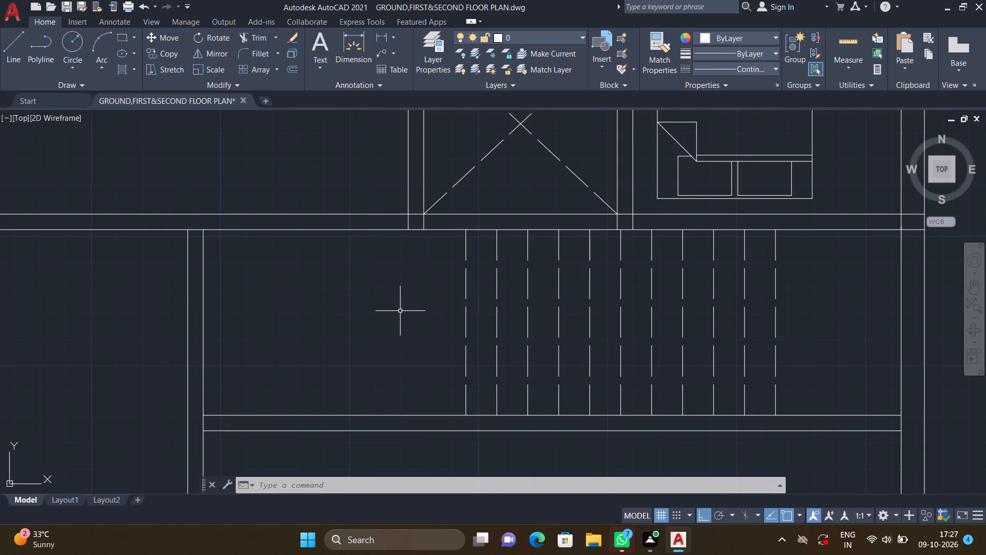
{"action": "type", "text": "REC"}
{"action": "key", "text": "Return"}
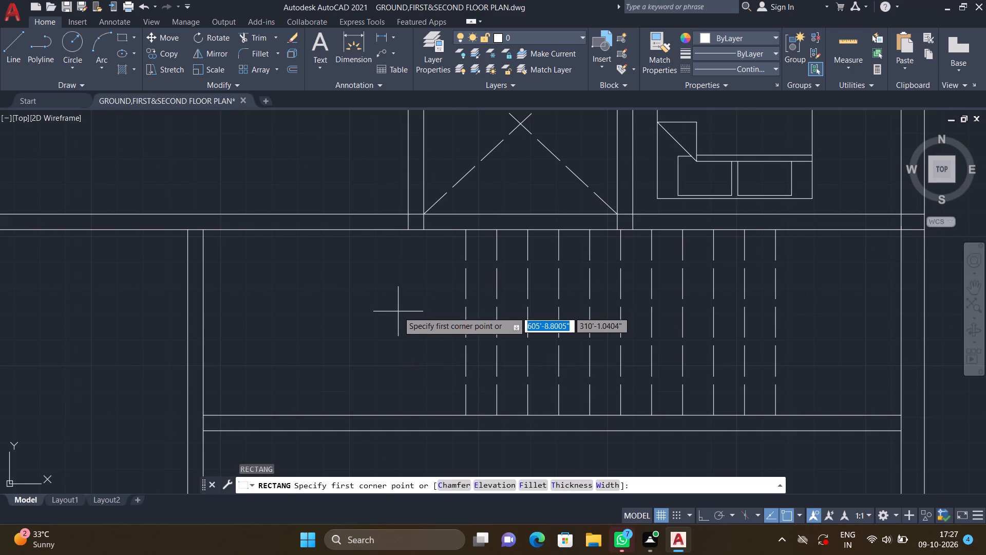
{"action": "middle_click_drag", "start_coordinate": [368, 313], "coordinate": [315, 299]}
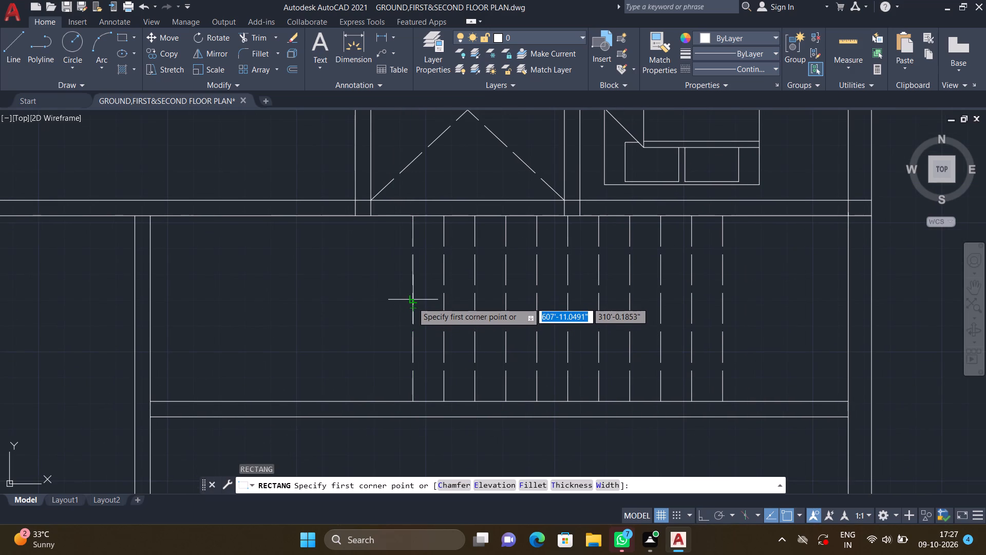
{"action": "double_click", "coordinate": [412, 302]}
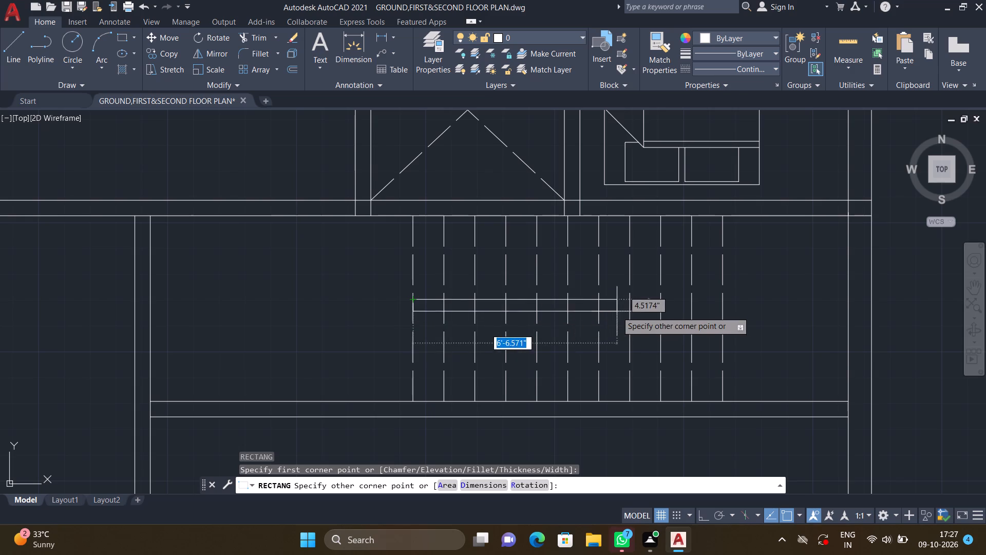
{"action": "middle_click_drag", "start_coordinate": [585, 311], "coordinate": [524, 309]}
{"action": "scroll", "coordinate": [583, 316], "scroll_direction": "down", "scroll_amount": 1}
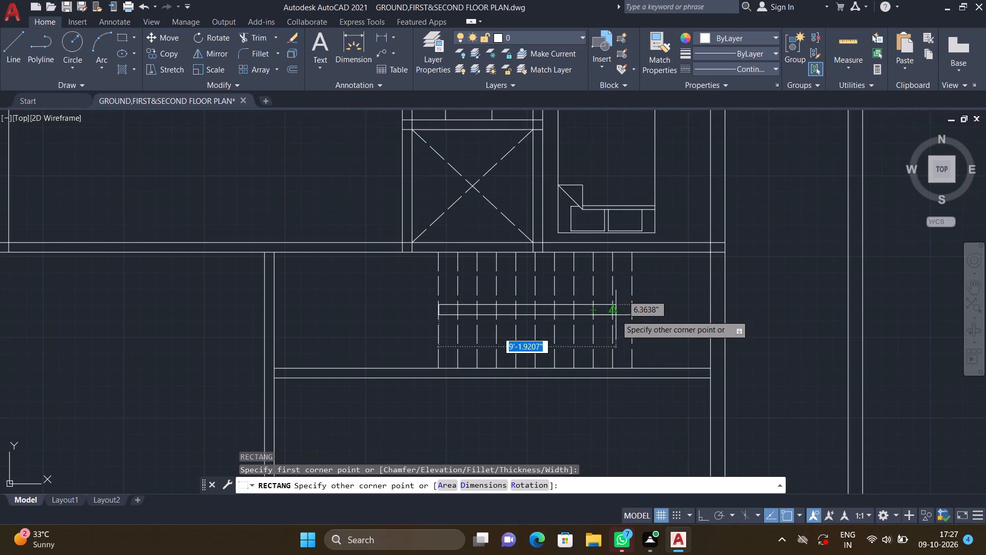
{"action": "scroll", "coordinate": [625, 315], "scroll_direction": "up", "scroll_amount": 2}
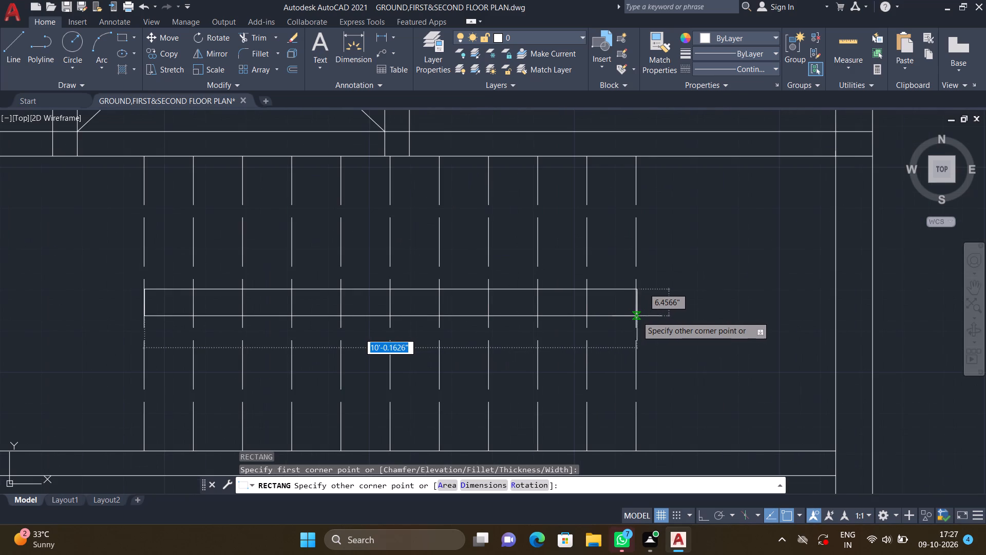
{"action": "scroll", "coordinate": [634, 316], "scroll_direction": "up", "scroll_amount": 2}
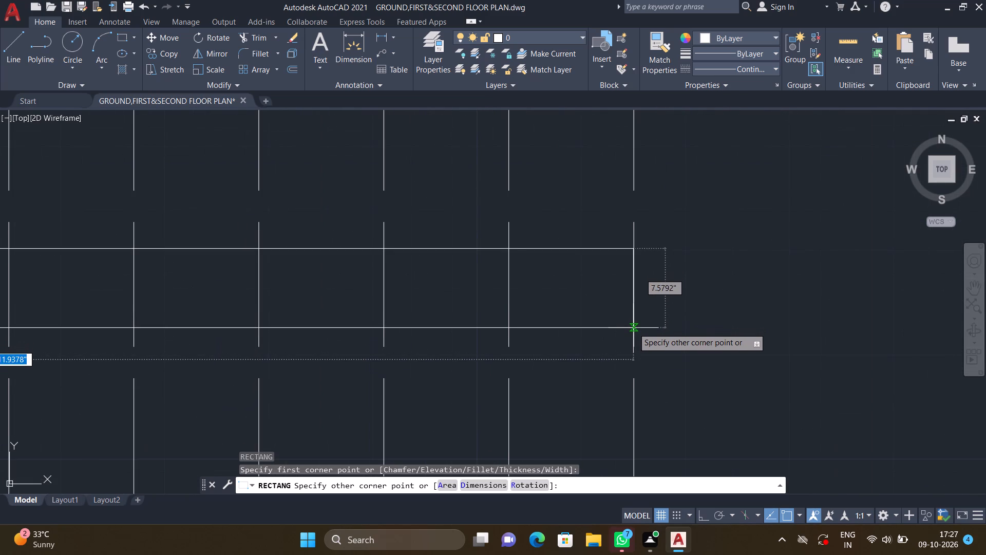
{"action": "double_click", "coordinate": [633, 327]}
{"action": "scroll", "coordinate": [545, 370], "scroll_direction": "down", "scroll_amount": 2}
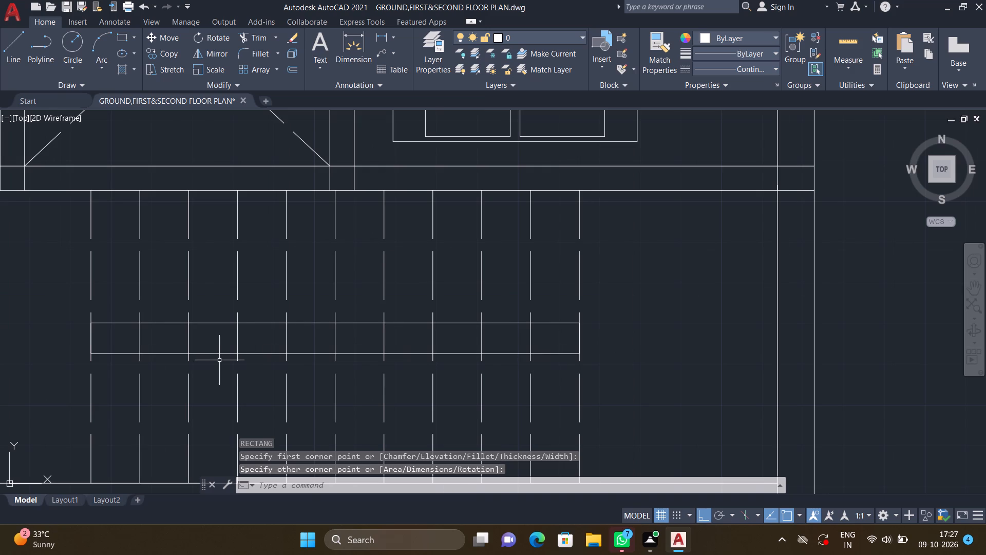
Draw a second, slightly smaller rectangle inset within the long rectangle crossing the treads.
{"action": "scroll", "coordinate": [222, 363], "scroll_direction": "down", "scroll_amount": 1}
{"action": "middle_click_drag", "start_coordinate": [223, 363], "coordinate": [295, 362]}
{"action": "type", "text": "RE"}
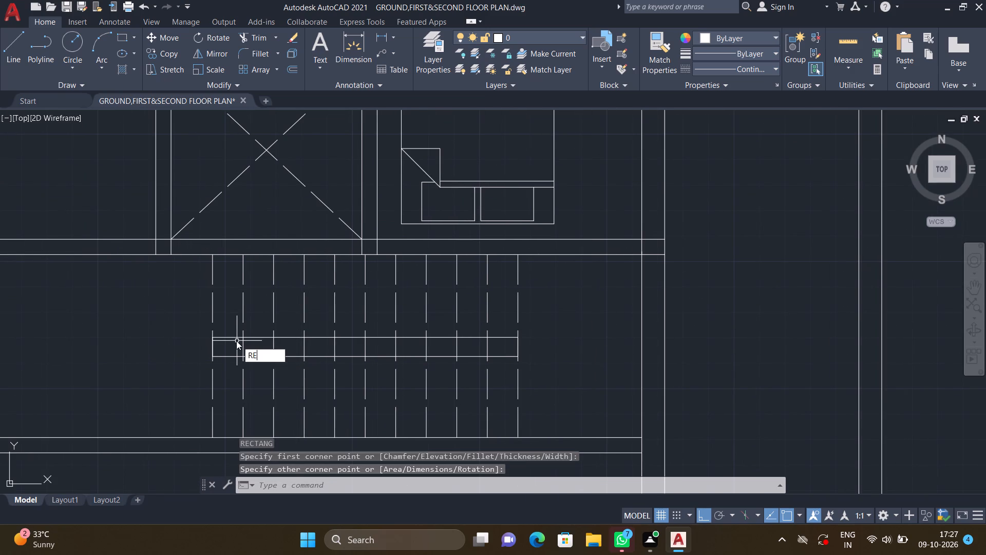
{"action": "key", "text": "c"}
{"action": "key", "text": "Return"}
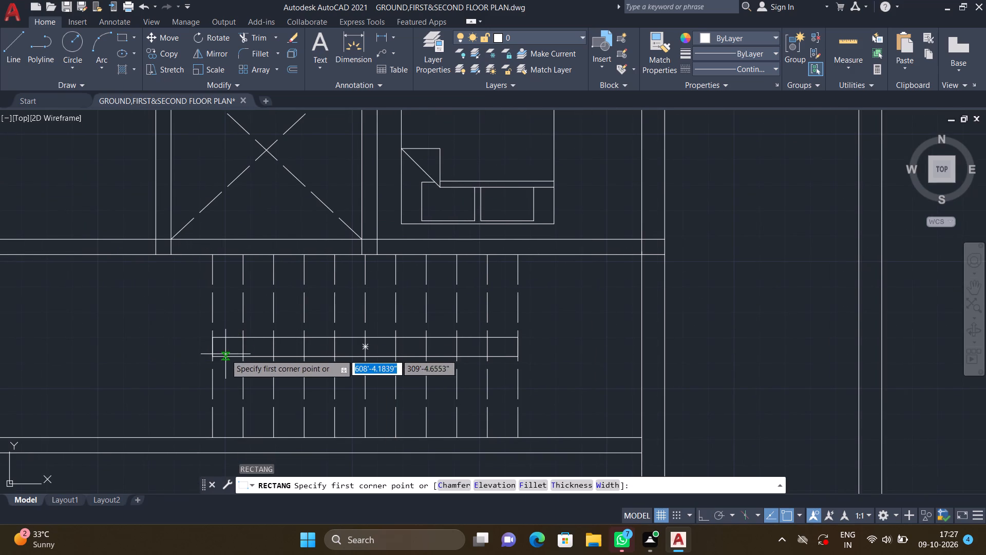
{"action": "scroll", "coordinate": [226, 355], "scroll_direction": "up", "scroll_amount": 3}
{"action": "left_click", "coordinate": [182, 300]}
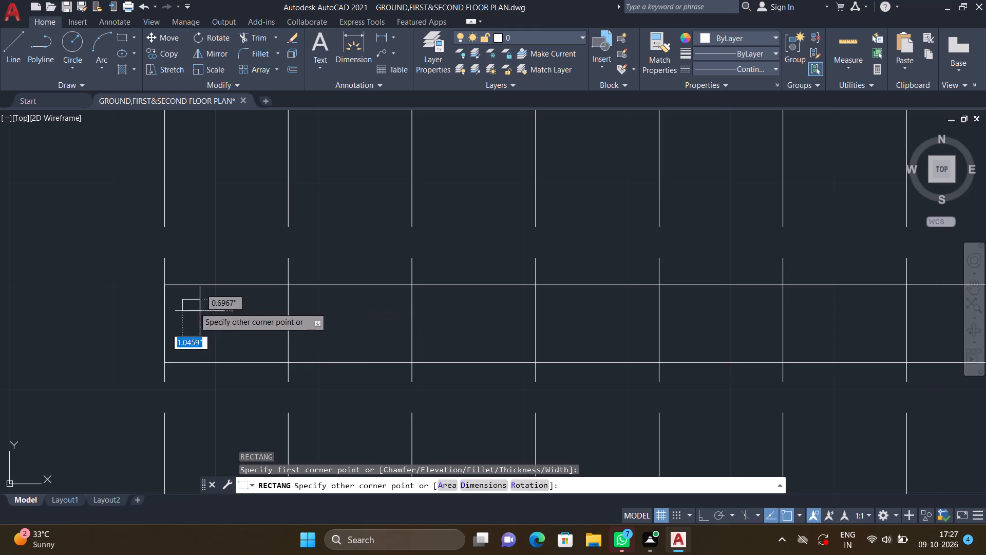
{"action": "scroll", "coordinate": [361, 341], "scroll_direction": "down", "scroll_amount": 1}
{"action": "middle_click_drag", "start_coordinate": [437, 350], "coordinate": [329, 350]}
{"action": "scroll", "coordinate": [339, 355], "scroll_direction": "down", "scroll_amount": 1}
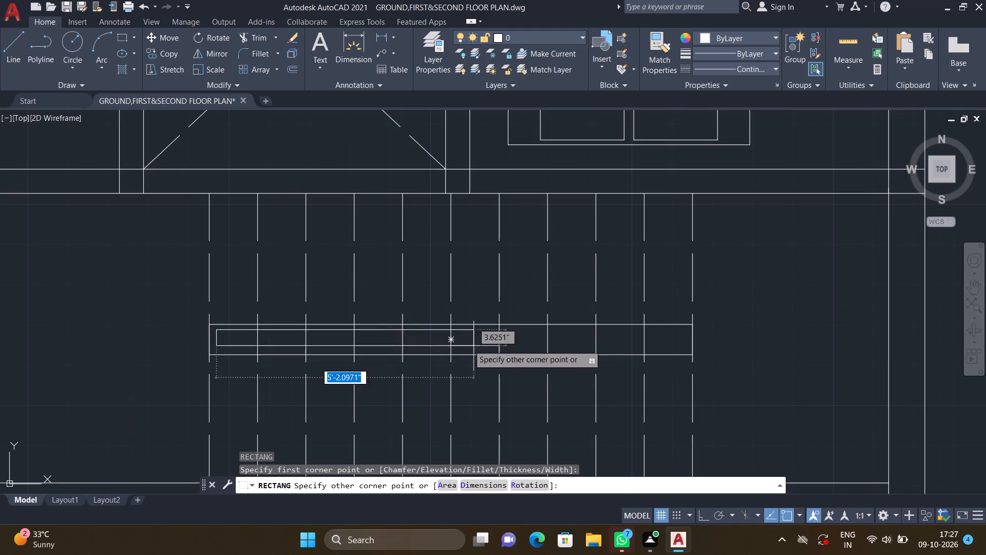
{"action": "scroll", "coordinate": [520, 356], "scroll_direction": "down", "scroll_amount": 1}
{"action": "middle_click_drag", "start_coordinate": [518, 356], "coordinate": [468, 355]}
{"action": "scroll", "coordinate": [551, 348], "scroll_direction": "up", "scroll_amount": 2}
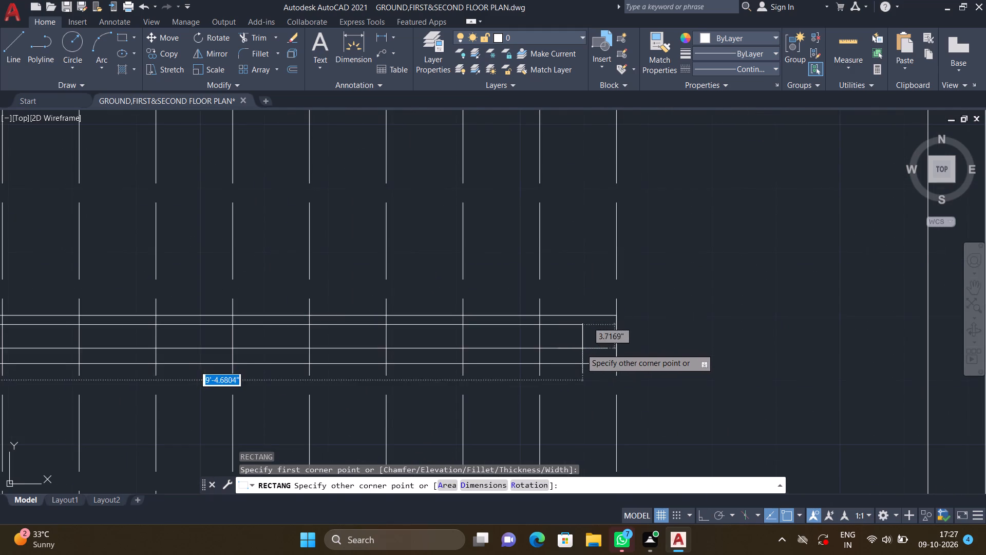
{"action": "scroll", "coordinate": [585, 349], "scroll_direction": "up", "scroll_amount": 1}
{"action": "left_click", "coordinate": [613, 357]}
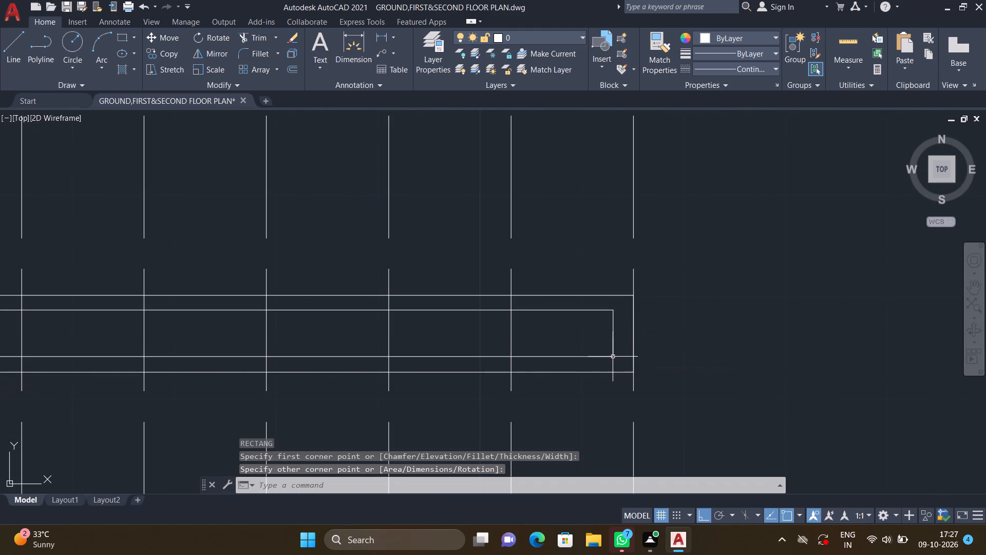
Trim the second tread line from the west inside the nested rectangles, and the third between their north edges.
{"action": "scroll", "coordinate": [441, 403], "scroll_direction": "down", "scroll_amount": 2}
{"action": "middle_click_drag", "start_coordinate": [252, 398], "coordinate": [422, 365]}
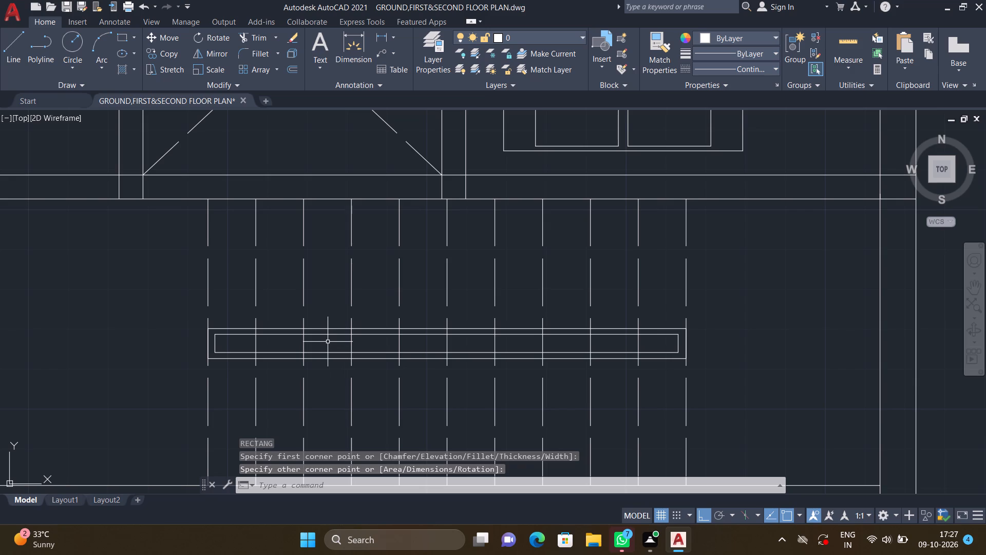
{"action": "type", "text": "TR"}
{"action": "key", "text": "Return"}
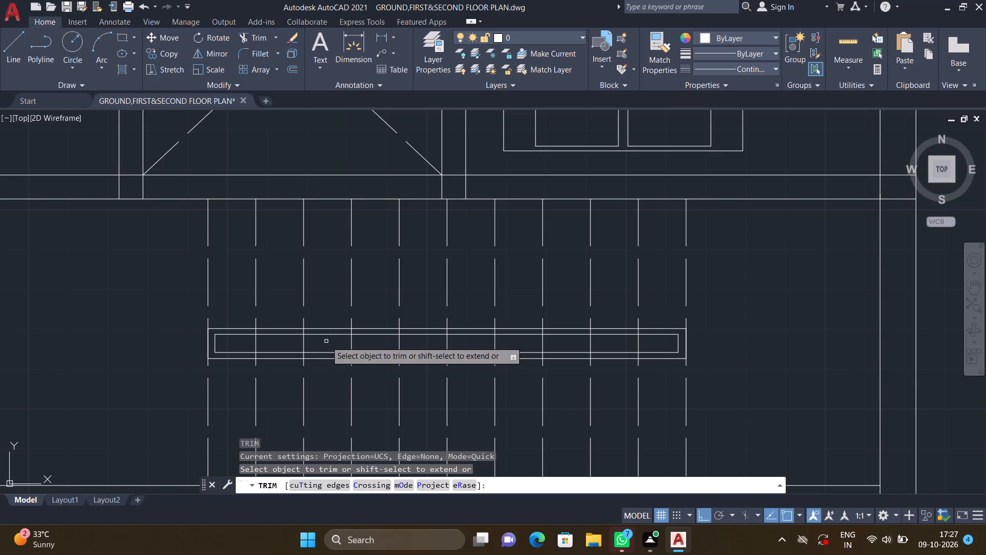
{"action": "left_click", "coordinate": [255, 346]}
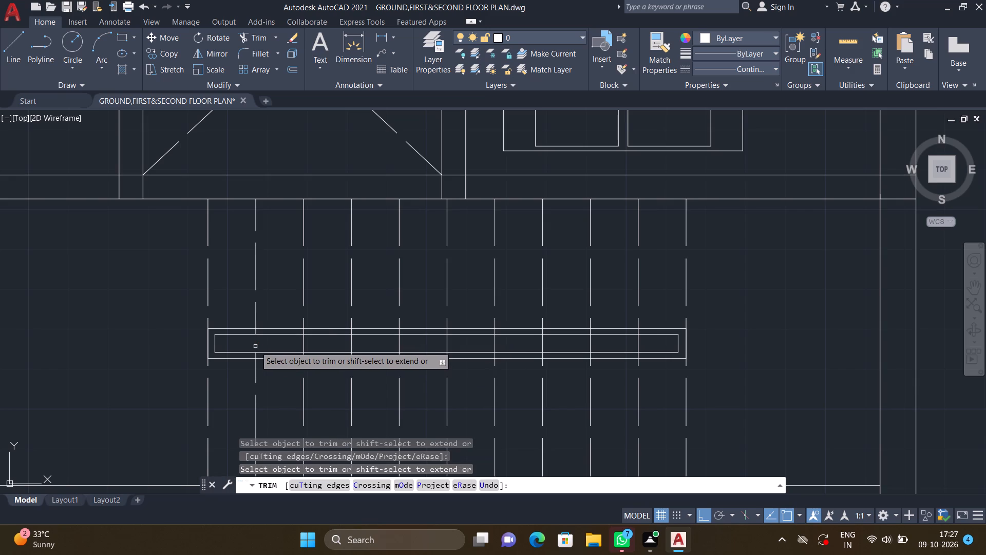
{"action": "scroll", "coordinate": [256, 338], "scroll_direction": "up", "scroll_amount": 1}
{"action": "left_click", "coordinate": [254, 329]}
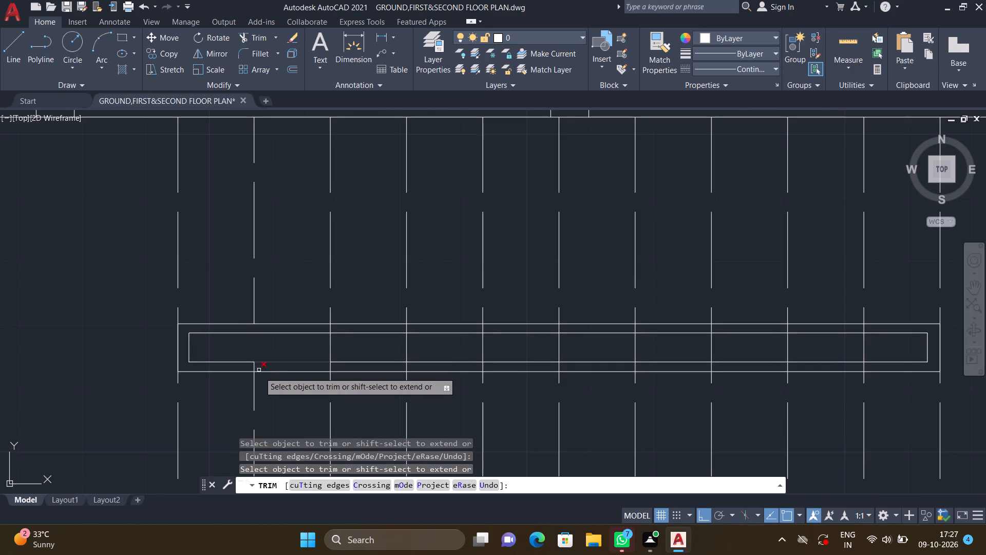
{"action": "left_click", "coordinate": [254, 369]}
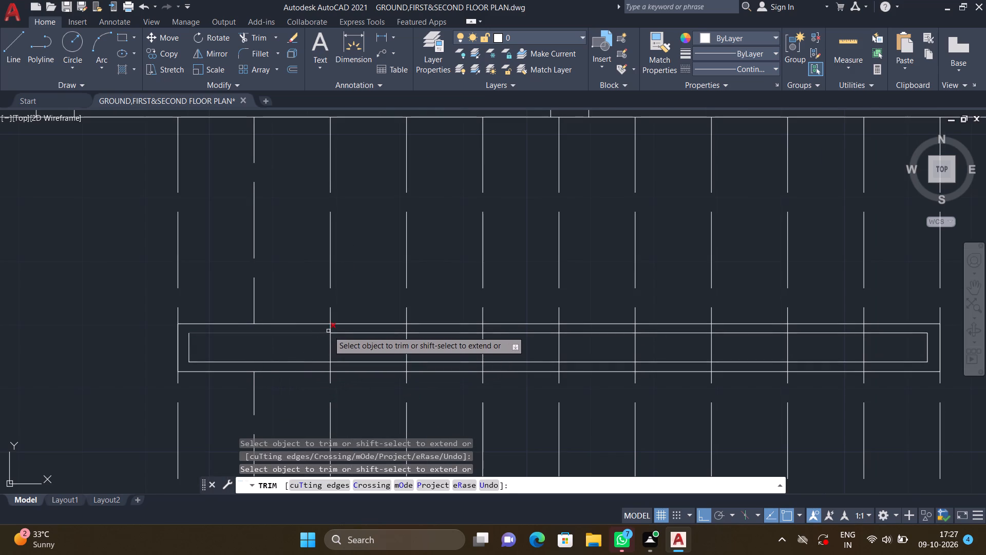
{"action": "left_click", "coordinate": [331, 328]}
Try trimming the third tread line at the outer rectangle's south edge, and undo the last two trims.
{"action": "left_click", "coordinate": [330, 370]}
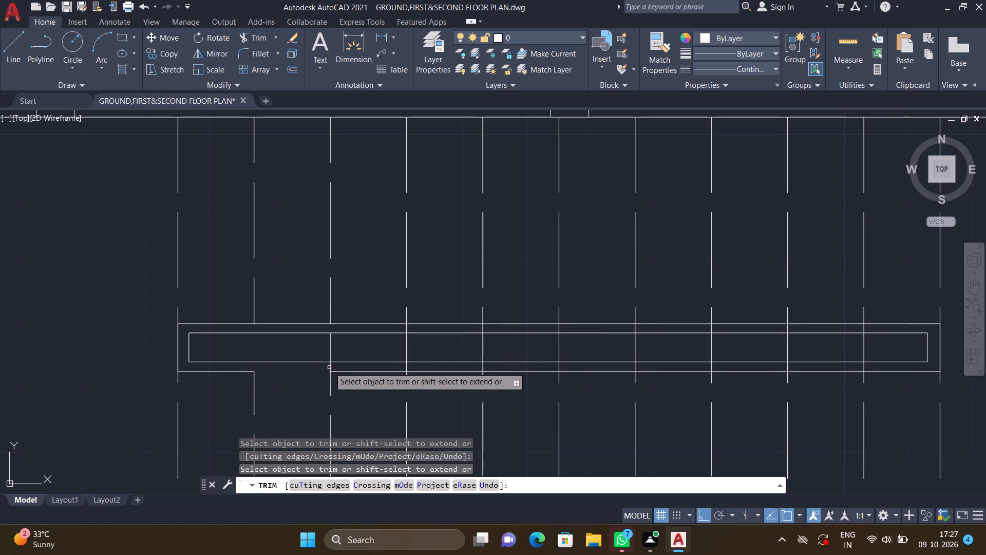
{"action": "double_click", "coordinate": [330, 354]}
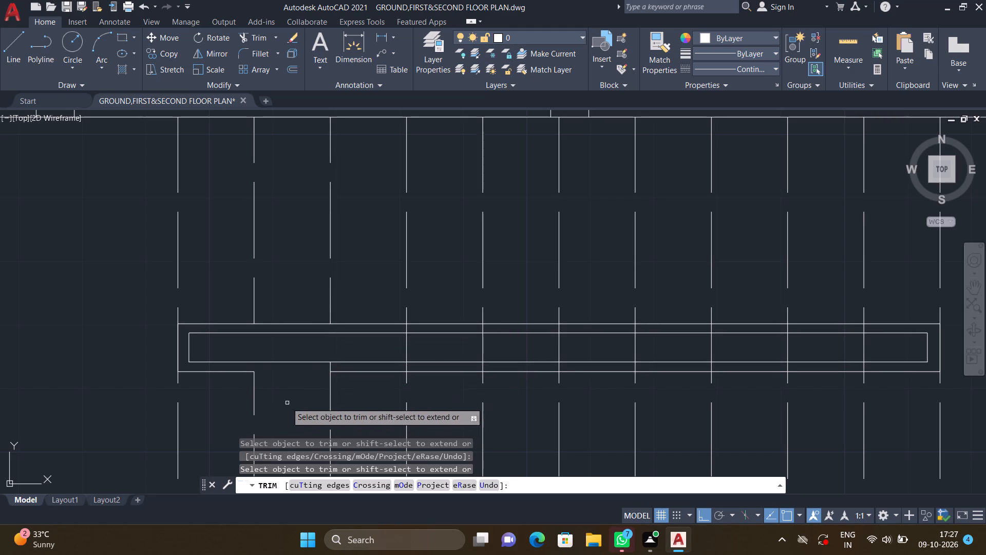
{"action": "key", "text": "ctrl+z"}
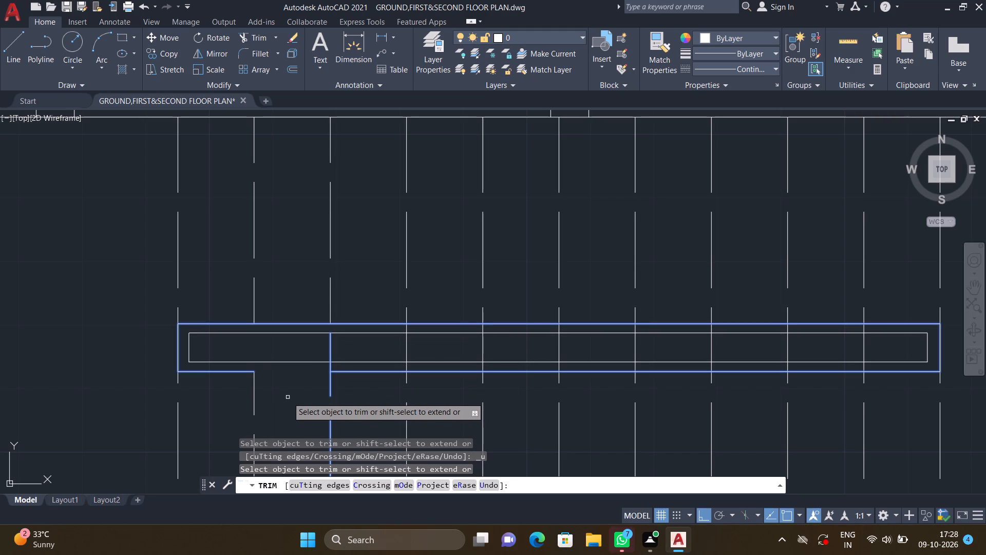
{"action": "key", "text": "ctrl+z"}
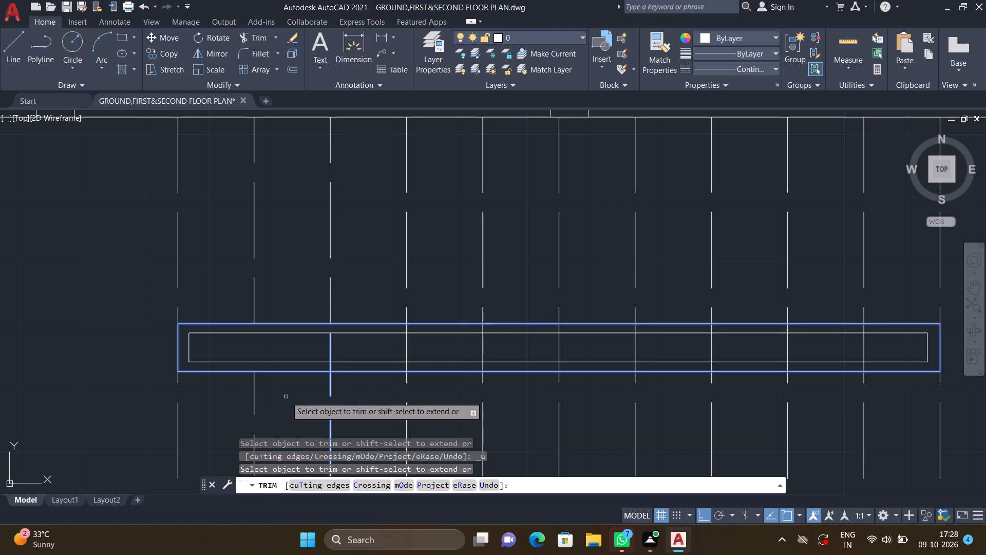
Trim away the rest of the third tread line and all of the fourth and fifth inside the nested rectangles.
{"action": "double_click", "coordinate": [330, 348]}
{"action": "left_click", "coordinate": [331, 367]}
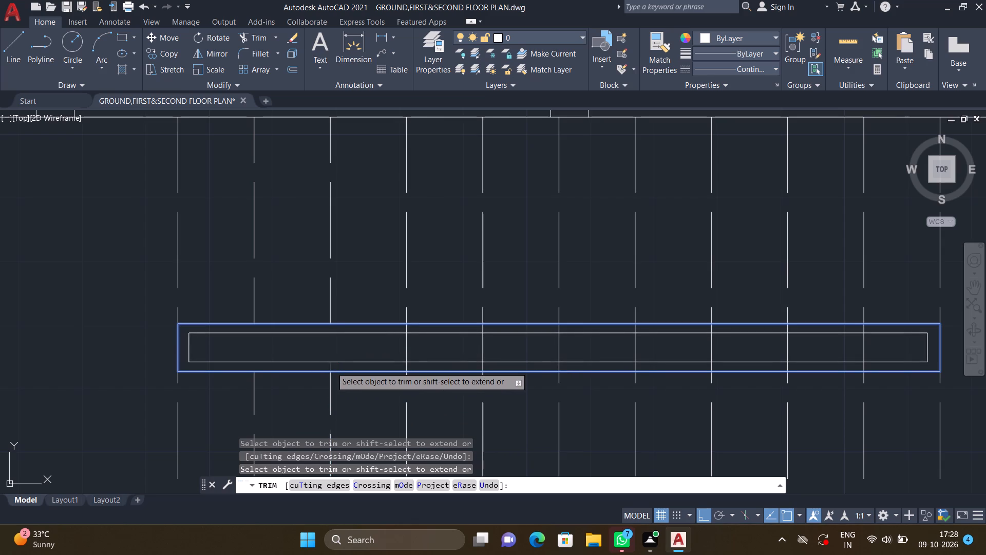
{"action": "left_click", "coordinate": [406, 330]}
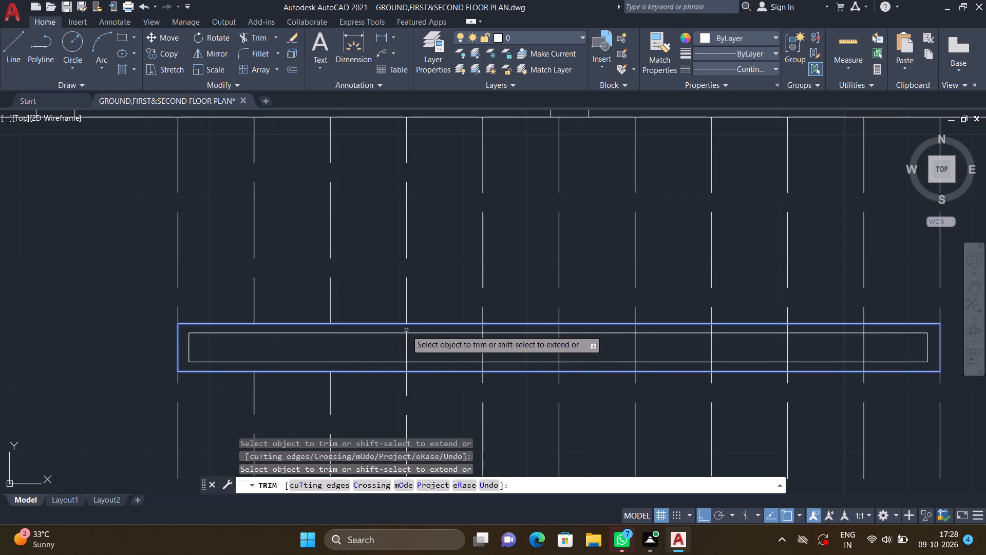
{"action": "left_click", "coordinate": [407, 348]}
{"action": "scroll", "coordinate": [410, 377], "scroll_direction": "up", "scroll_amount": 2}
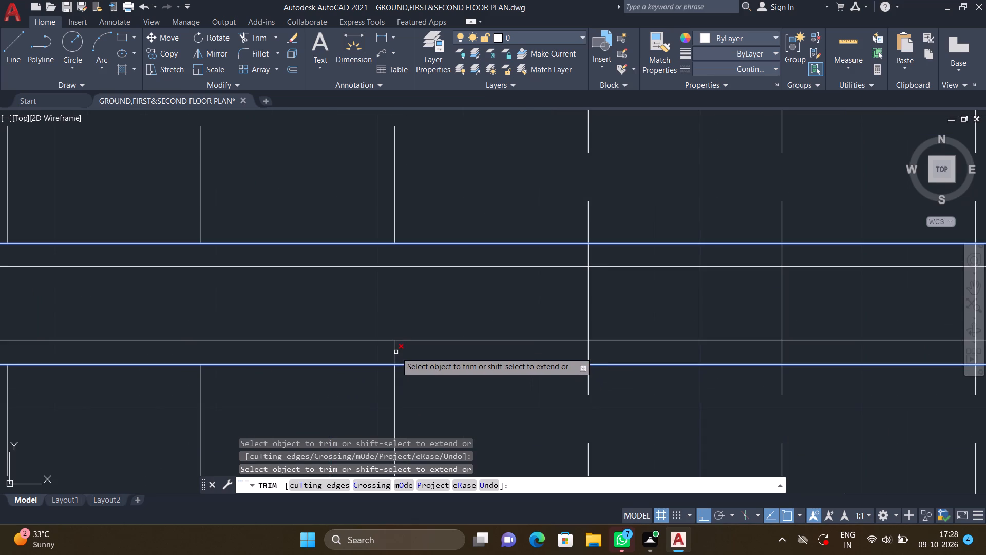
{"action": "left_click", "coordinate": [395, 351]}
{"action": "scroll", "coordinate": [406, 350], "scroll_direction": "down", "scroll_amount": 2}
{"action": "middle_click_drag", "start_coordinate": [450, 365], "coordinate": [401, 346]}
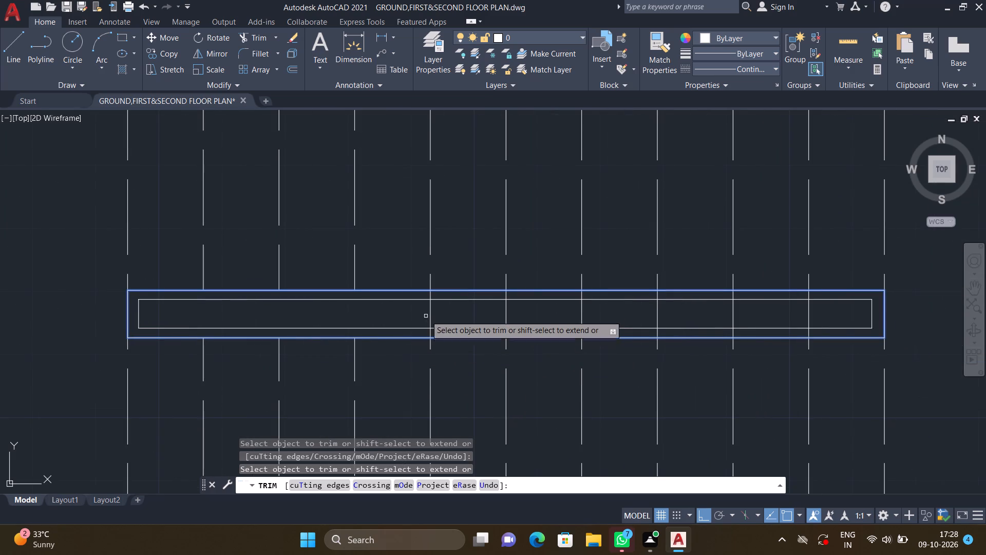
{"action": "left_click", "coordinate": [429, 312]}
{"action": "scroll", "coordinate": [428, 296], "scroll_direction": "up", "scroll_amount": 2}
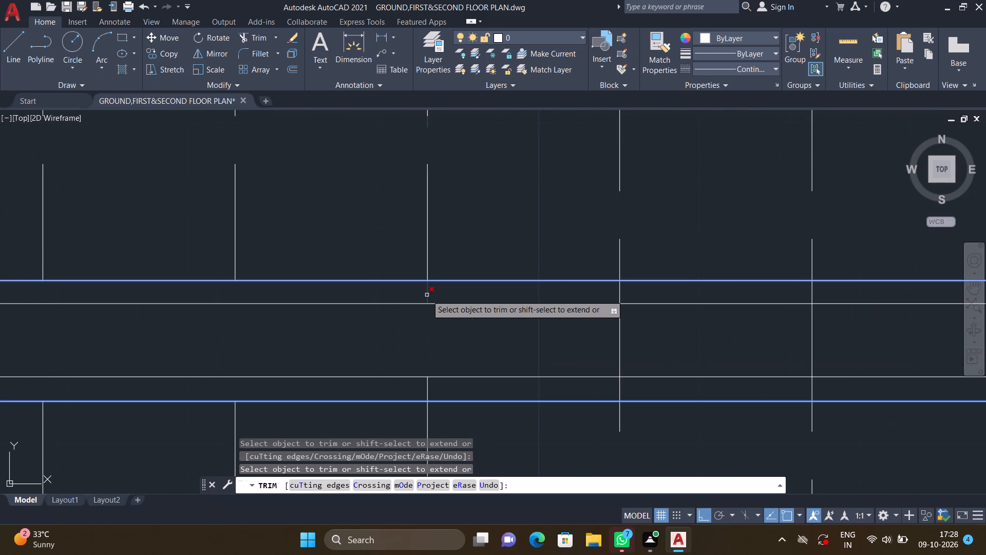
{"action": "left_click", "coordinate": [427, 295]}
{"action": "left_click", "coordinate": [426, 390]}
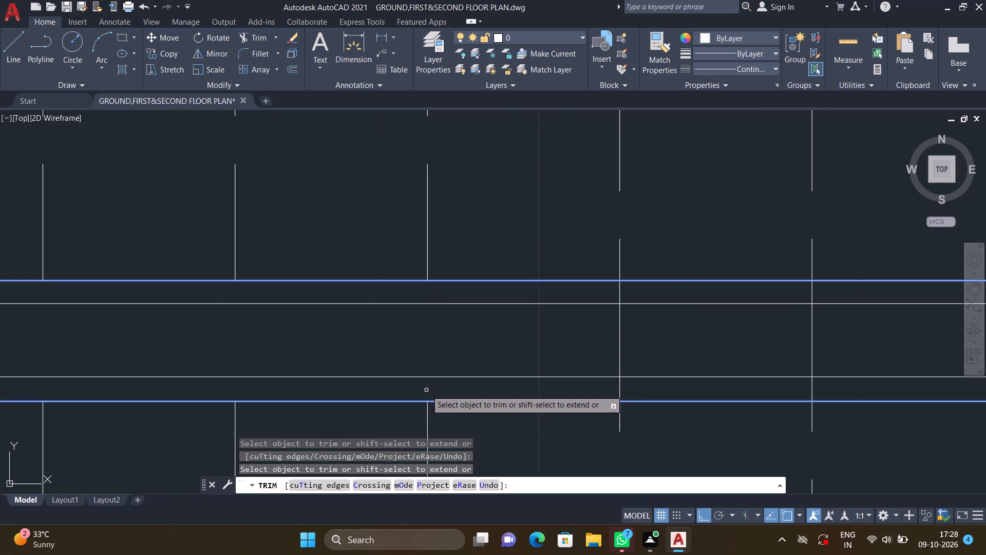
Trim away the parts of the sixth and seventh tread lines from the west that cross the nested rail rectangles.
{"action": "scroll", "coordinate": [450, 380], "scroll_direction": "down", "scroll_amount": 2}
{"action": "middle_click_drag", "start_coordinate": [488, 362], "coordinate": [411, 316]}
{"action": "scroll", "coordinate": [447, 292], "scroll_direction": "up", "scroll_amount": 2}
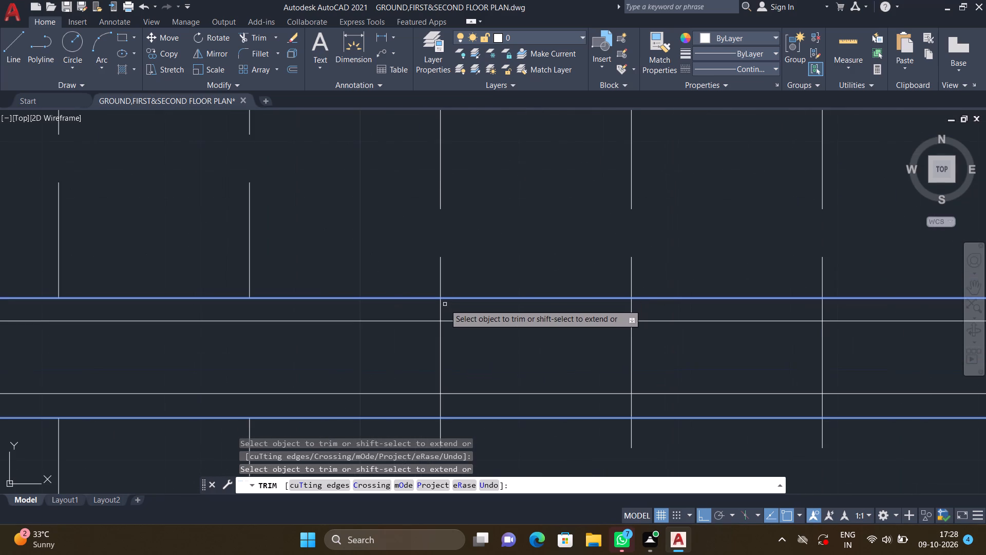
{"action": "left_click", "coordinate": [439, 307]}
{"action": "left_click", "coordinate": [440, 351]}
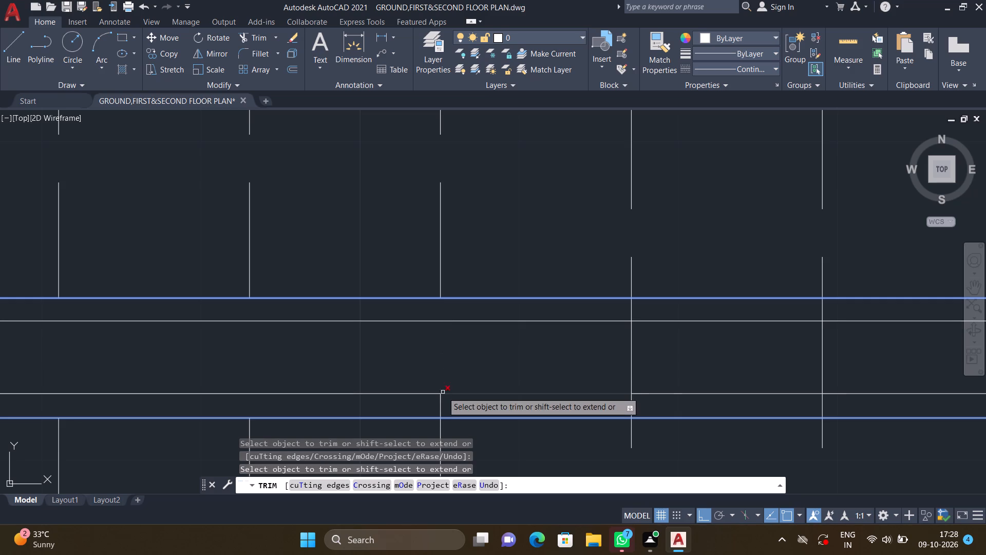
{"action": "left_click", "coordinate": [442, 404]}
{"action": "scroll", "coordinate": [525, 379], "scroll_direction": "down", "scroll_amount": 2}
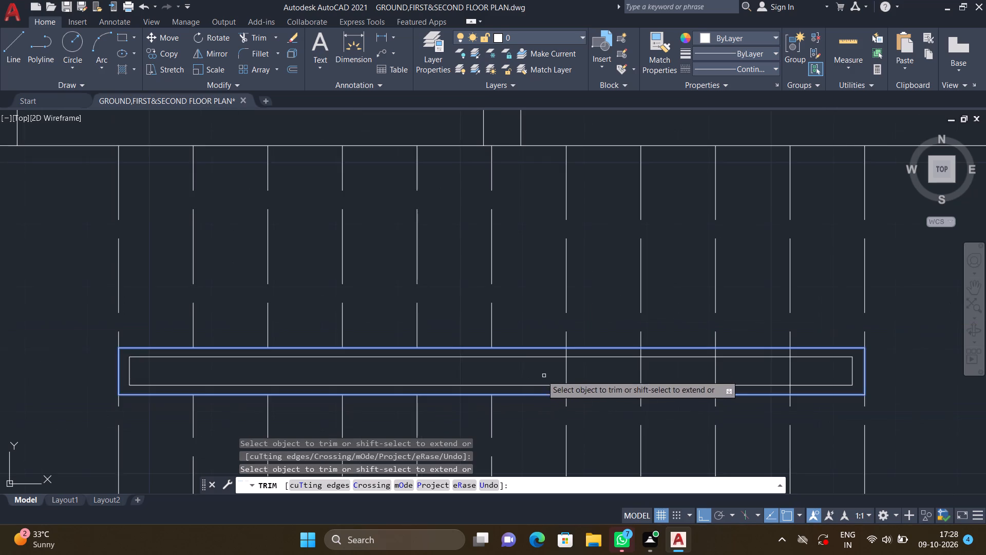
{"action": "middle_click_drag", "start_coordinate": [526, 364], "coordinate": [477, 348]}
{"action": "left_click", "coordinate": [518, 351]}
{"action": "scroll", "coordinate": [516, 338], "scroll_direction": "down", "scroll_amount": 1}
{"action": "scroll", "coordinate": [516, 338], "scroll_direction": "up", "scroll_amount": 2}
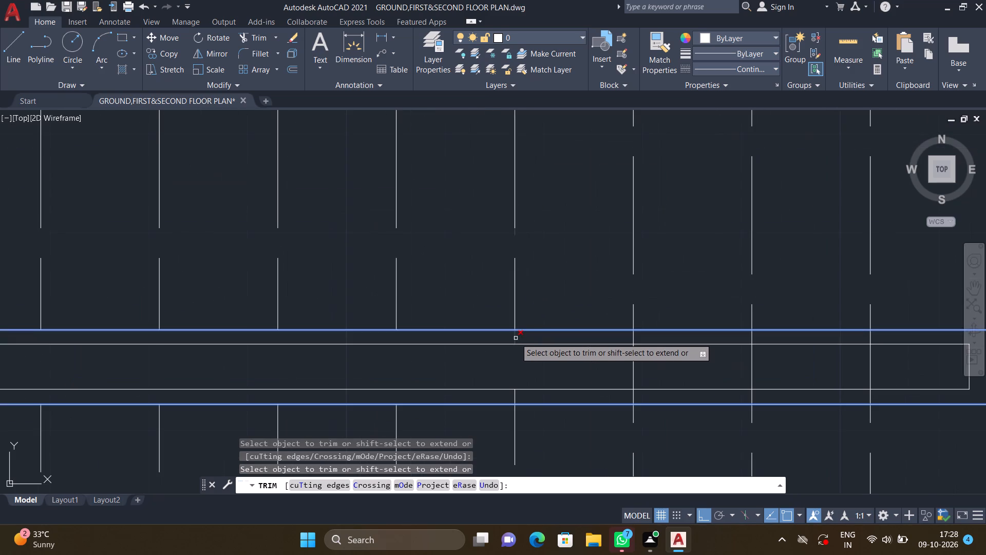
{"action": "left_click", "coordinate": [515, 338]}
{"action": "left_click", "coordinate": [516, 398]}
Trim away the parts of the eighth and ninth tread lines from the west inside the nested rail rectangles.
{"action": "scroll", "coordinate": [557, 379], "scroll_direction": "down", "scroll_amount": 2}
{"action": "middle_click_drag", "start_coordinate": [546, 373], "coordinate": [484, 331]}
{"action": "scroll", "coordinate": [520, 322], "scroll_direction": "up", "scroll_amount": 2}
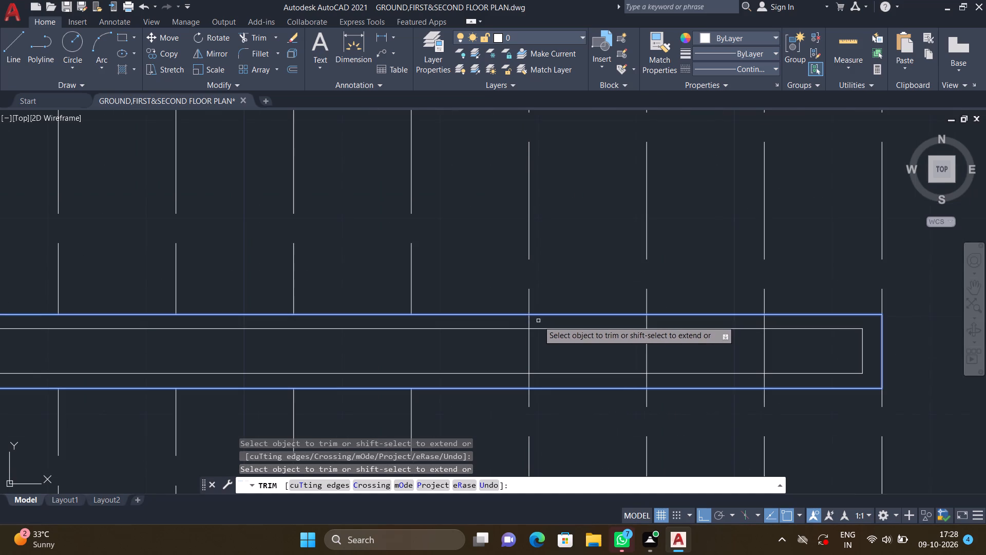
{"action": "left_click", "coordinate": [527, 319]}
{"action": "left_click", "coordinate": [529, 344]}
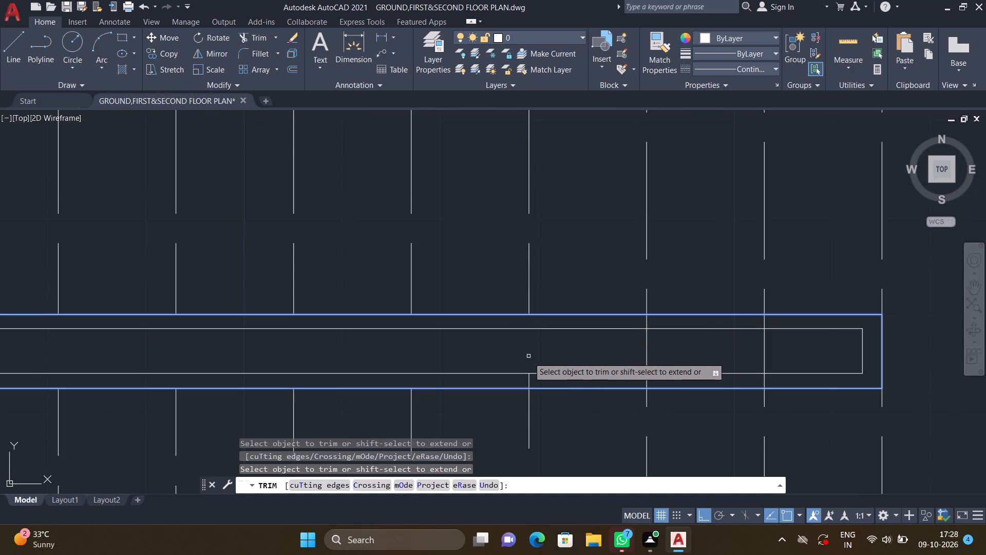
{"action": "left_click", "coordinate": [529, 380]}
{"action": "scroll", "coordinate": [538, 374], "scroll_direction": "down", "scroll_amount": 2}
{"action": "middle_click_drag", "start_coordinate": [549, 354], "coordinate": [453, 284]}
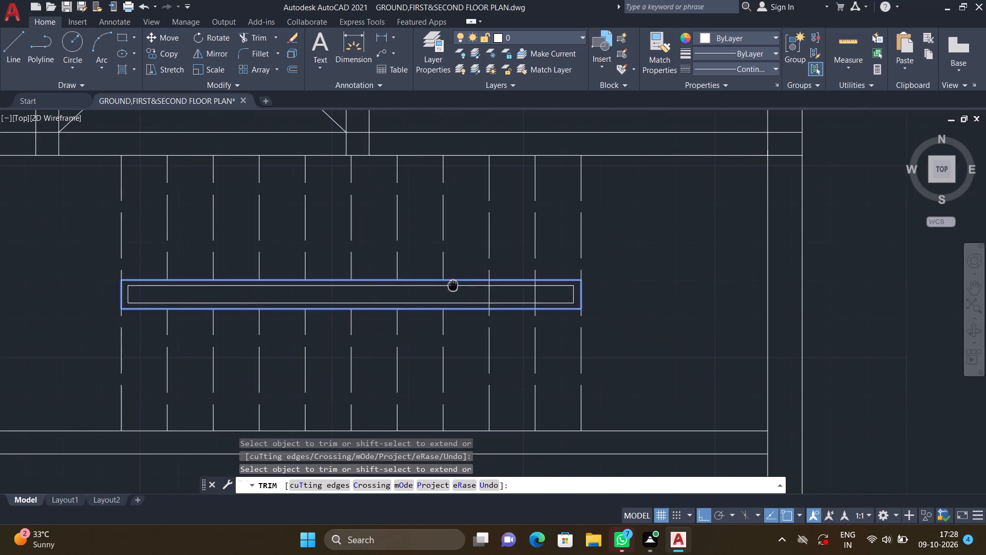
{"action": "scroll", "coordinate": [494, 291], "scroll_direction": "up", "scroll_amount": 2}
{"action": "left_click", "coordinate": [478, 290]}
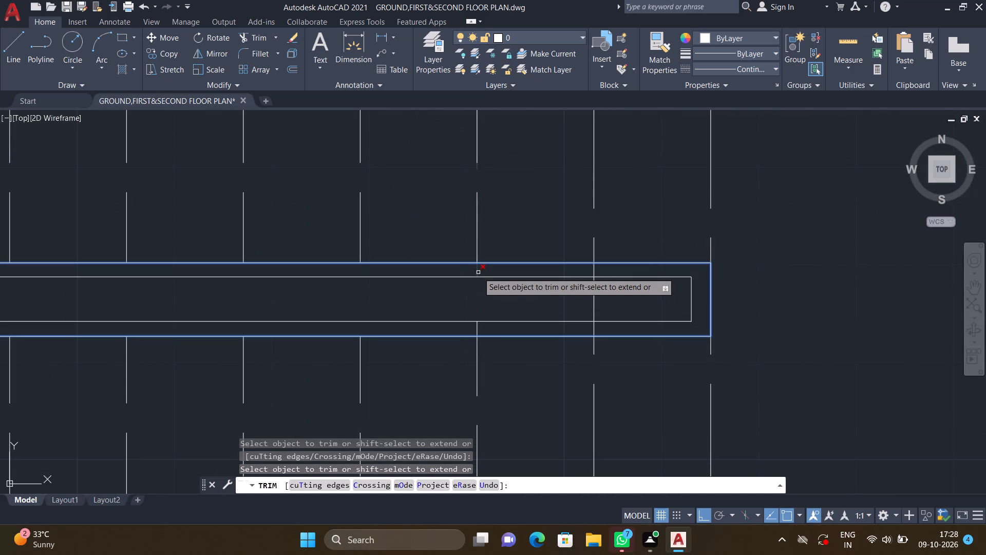
{"action": "left_click", "coordinate": [478, 272]}
{"action": "left_click", "coordinate": [477, 330]}
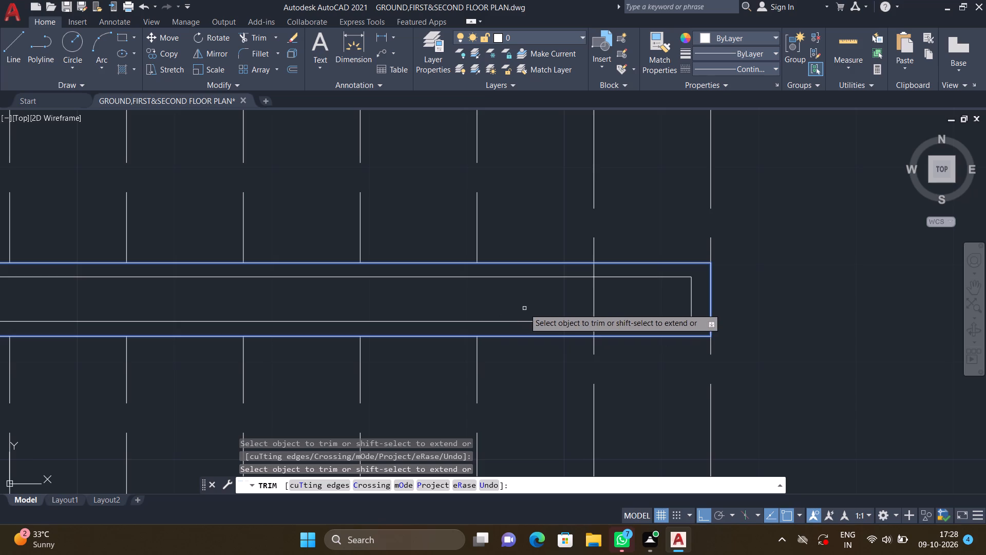
Trim away the tenth tread line from the west inside the nested rail rectangles and finish trimming.
{"action": "middle_click_drag", "start_coordinate": [483, 284], "coordinate": [464, 275]}
{"action": "left_click", "coordinate": [574, 290]}
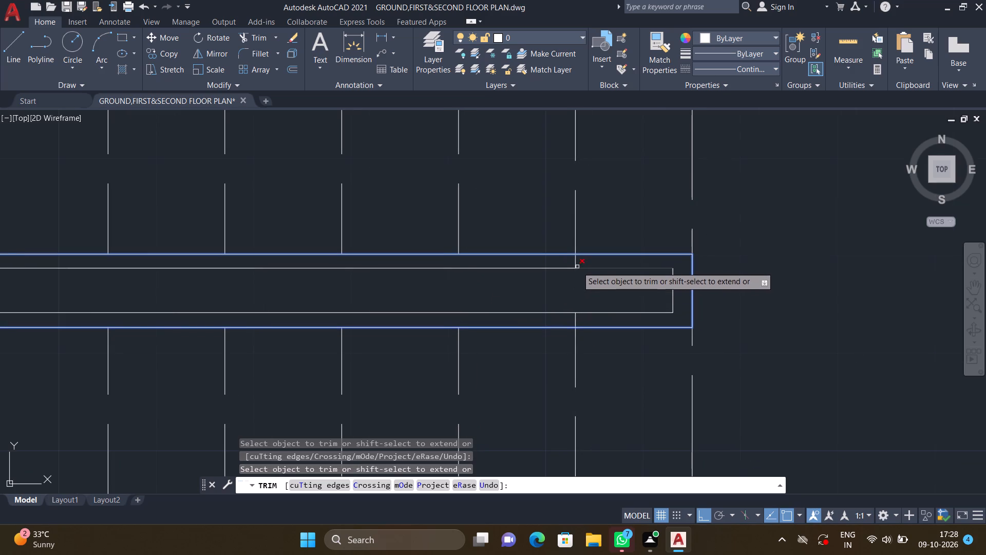
{"action": "left_click", "coordinate": [577, 262]}
{"action": "left_click_drag", "start_coordinate": [578, 317], "coordinate": [570, 318]}
{"action": "left_click", "coordinate": [569, 318]}
{"action": "scroll", "coordinate": [579, 287], "scroll_direction": "down", "scroll_amount": 2}
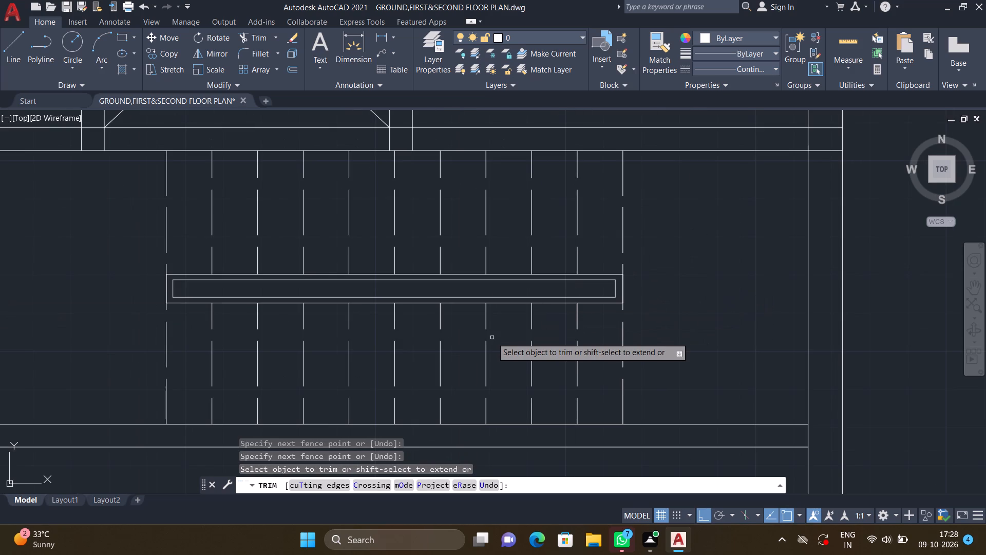
{"action": "key", "text": "Return"}
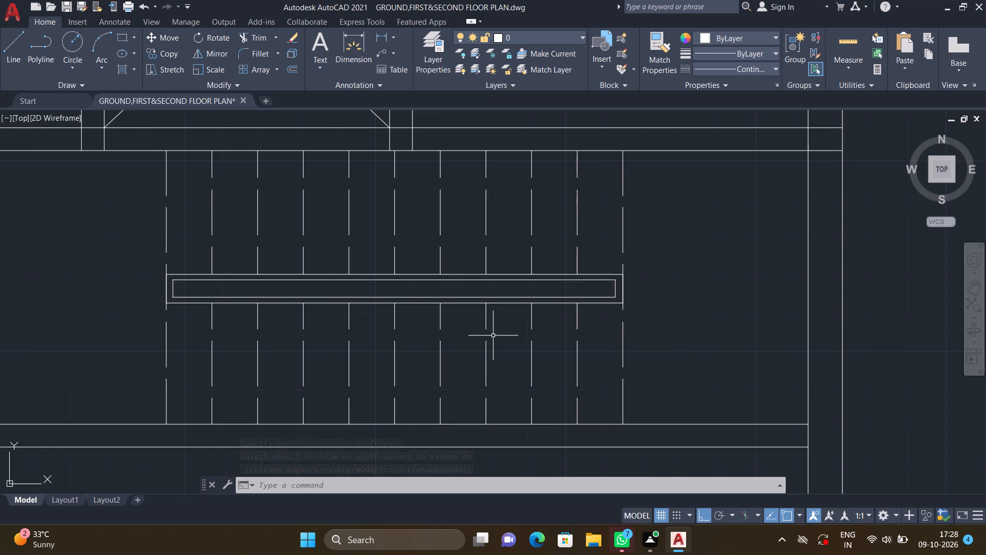
With Ortho off, draw a diagonal line about 4 feet long from the fifth tread at the rail's south edge to the eighth tread's south end.
{"action": "key", "text": "l"}
{"action": "key", "text": "Return"}
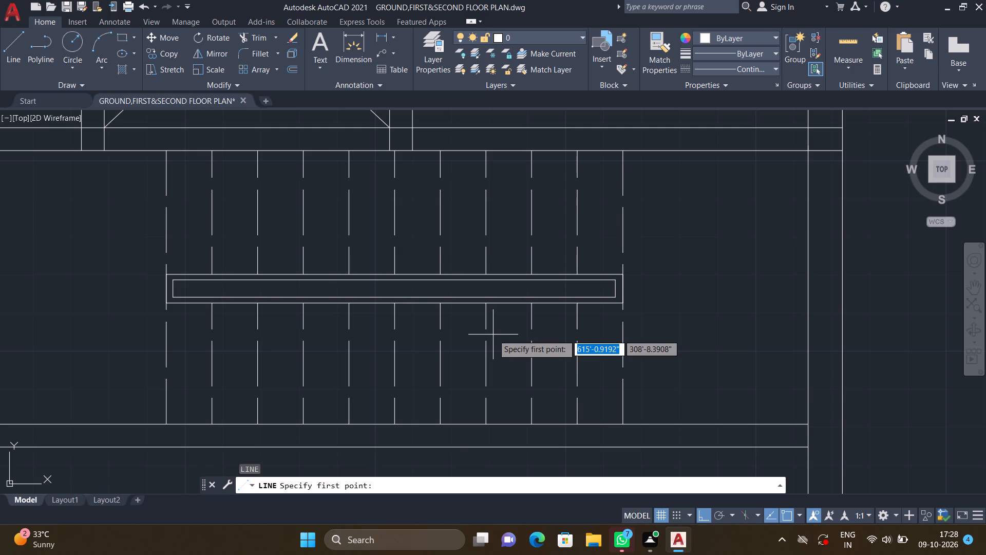
{"action": "key", "text": "F8"}
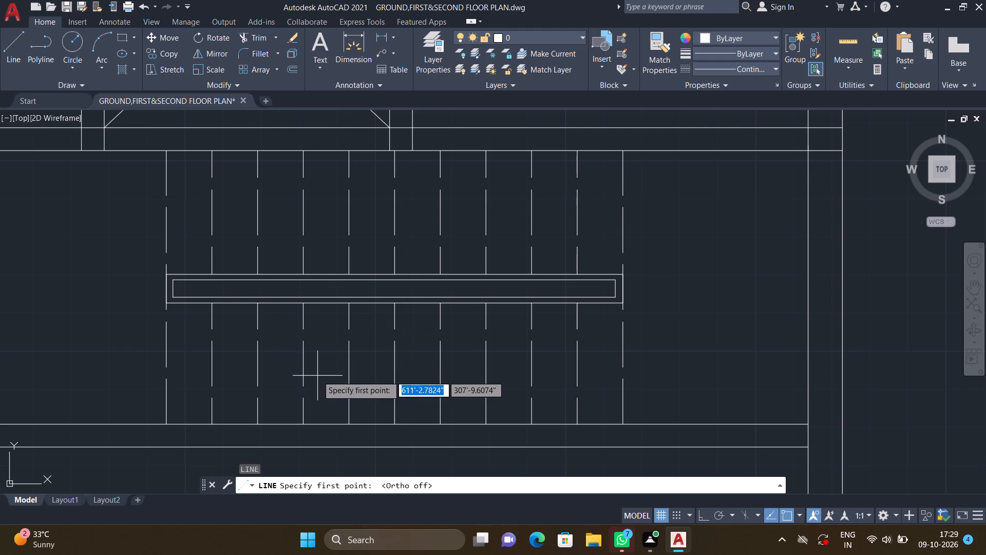
{"action": "middle_click_drag", "start_coordinate": [309, 363], "coordinate": [286, 315]}
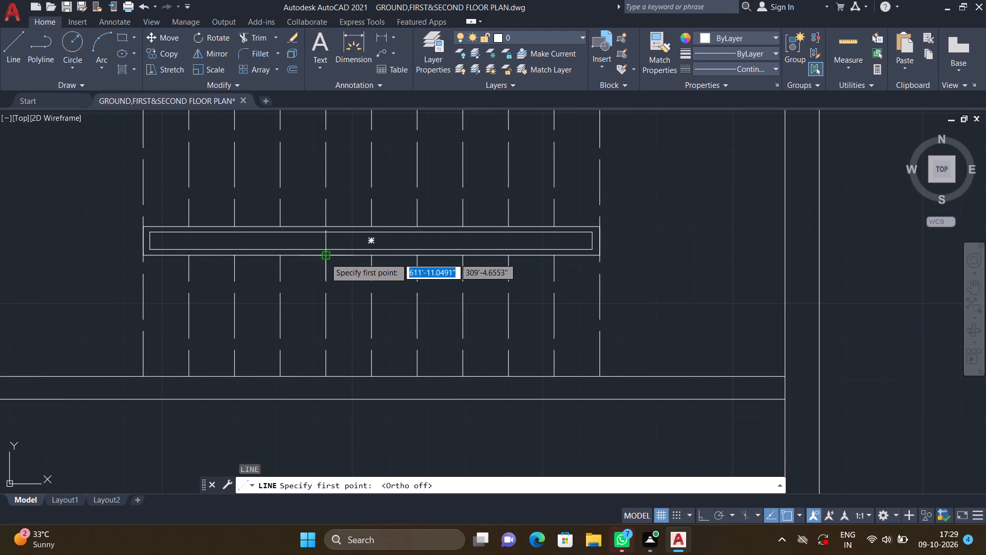
{"action": "scroll", "coordinate": [325, 257], "scroll_direction": "up", "scroll_amount": 1}
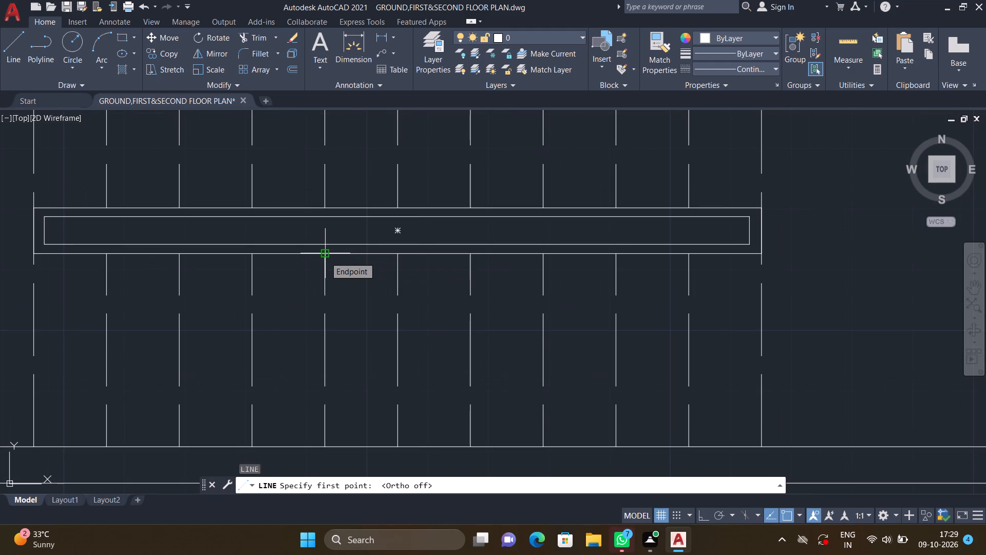
{"action": "left_click", "coordinate": [325, 257]}
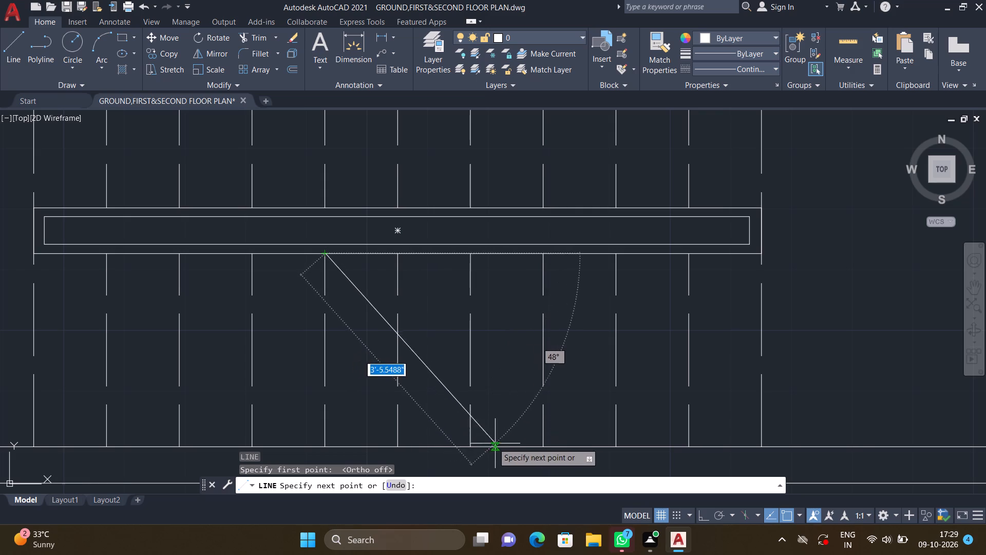
{"action": "double_click", "coordinate": [543, 450]}
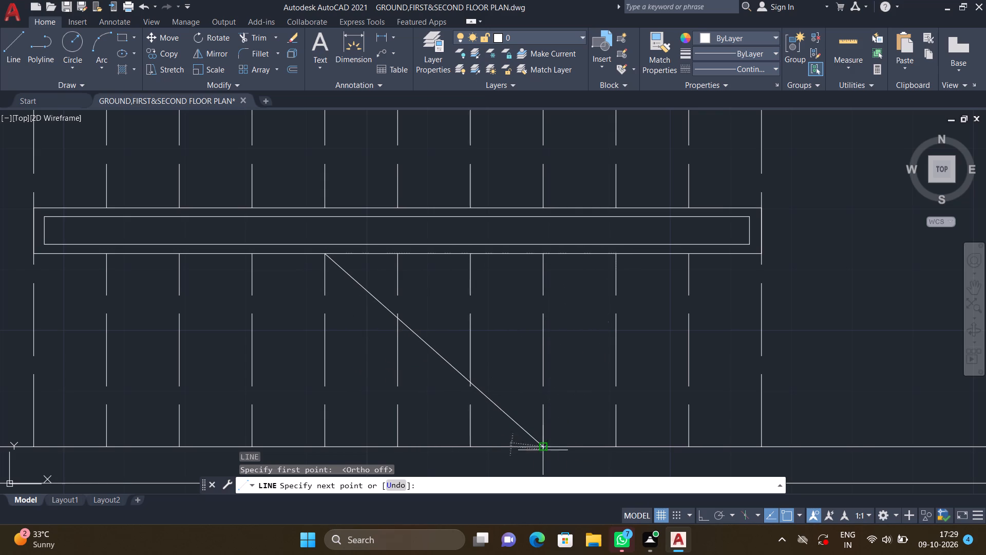
{"action": "key", "text": "Return"}
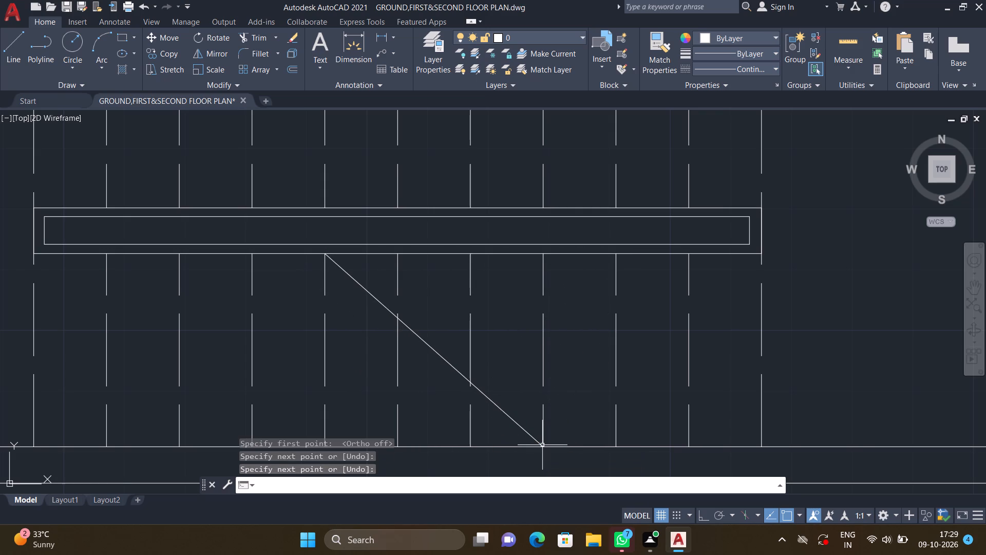
Trim the first five southern tread lines away entirely, and the sixth and seventh below the diagonal line.
{"action": "type", "text": "TR"}
{"action": "key", "text": "Return"}
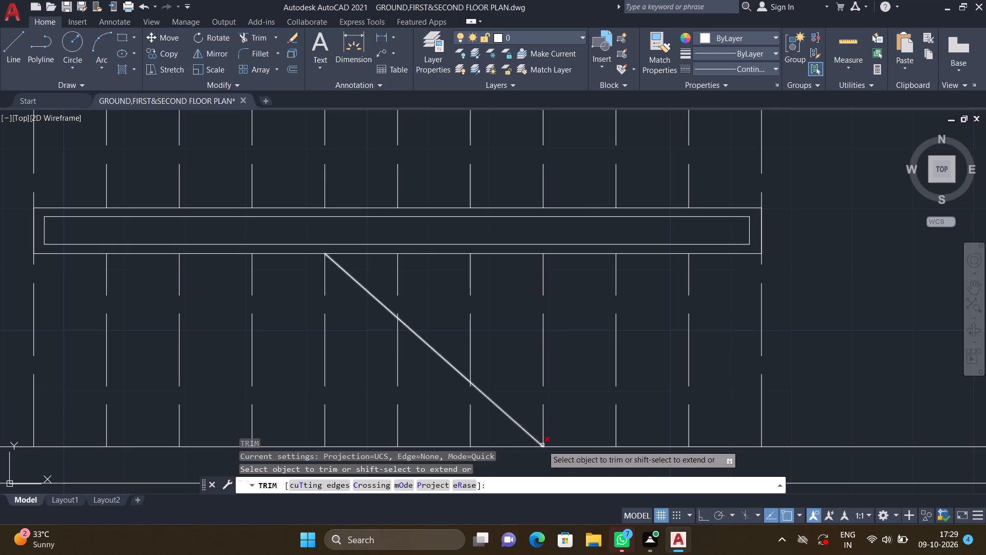
{"action": "scroll", "coordinate": [501, 454], "scroll_direction": "down", "scroll_amount": 1}
{"action": "middle_click_drag", "start_coordinate": [295, 378], "coordinate": [360, 336]}
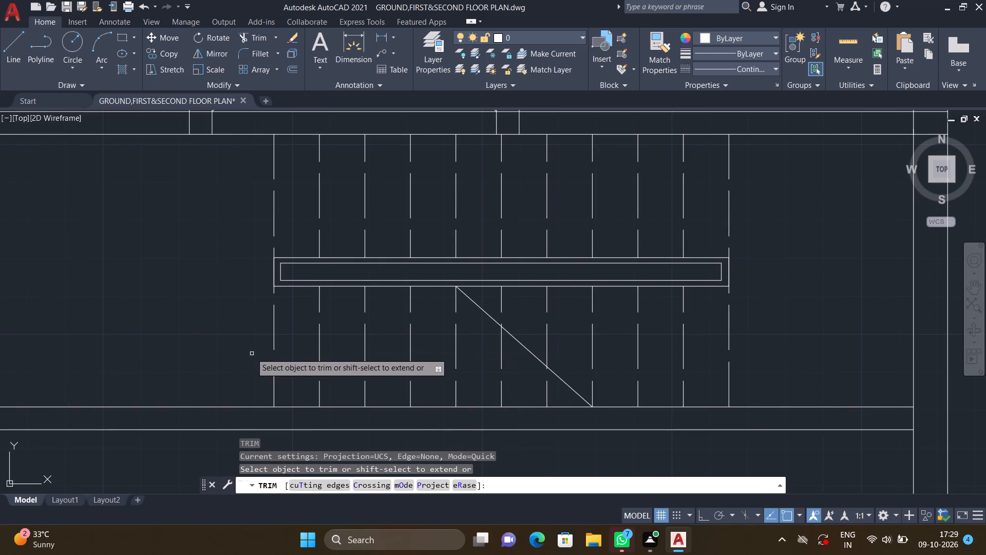
{"action": "left_click", "coordinate": [274, 326]}
{"action": "left_click", "coordinate": [319, 332]}
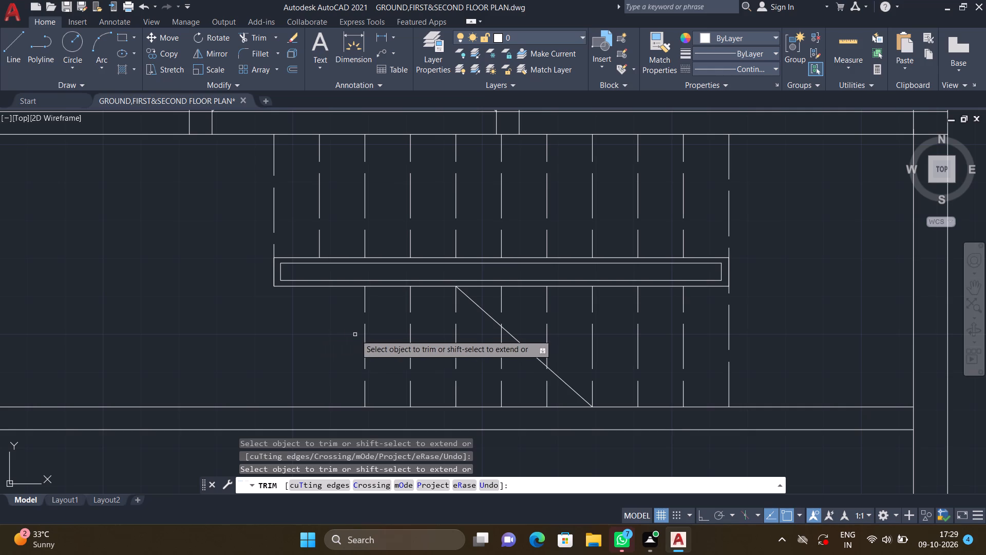
{"action": "double_click", "coordinate": [364, 336]}
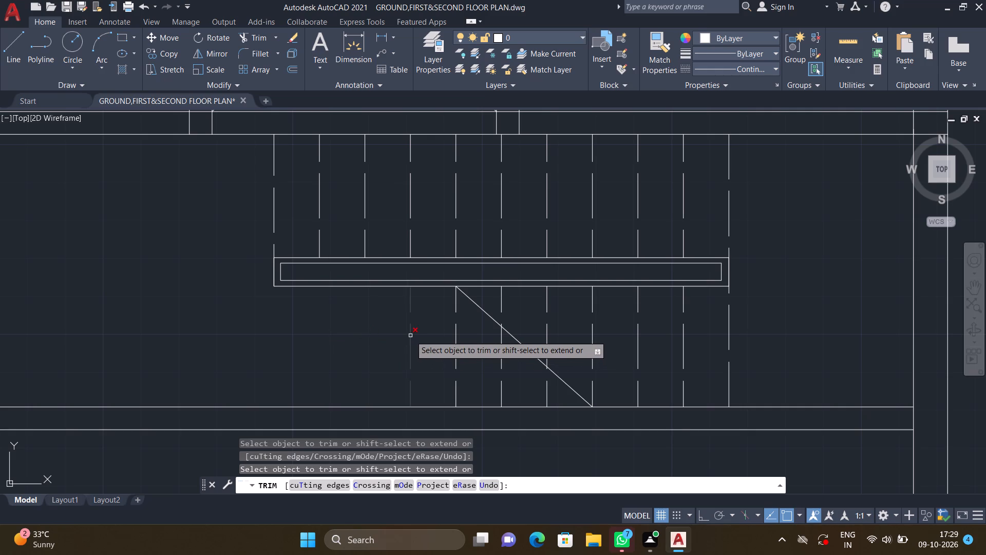
{"action": "left_click", "coordinate": [410, 335]}
{"action": "left_click", "coordinate": [456, 351]}
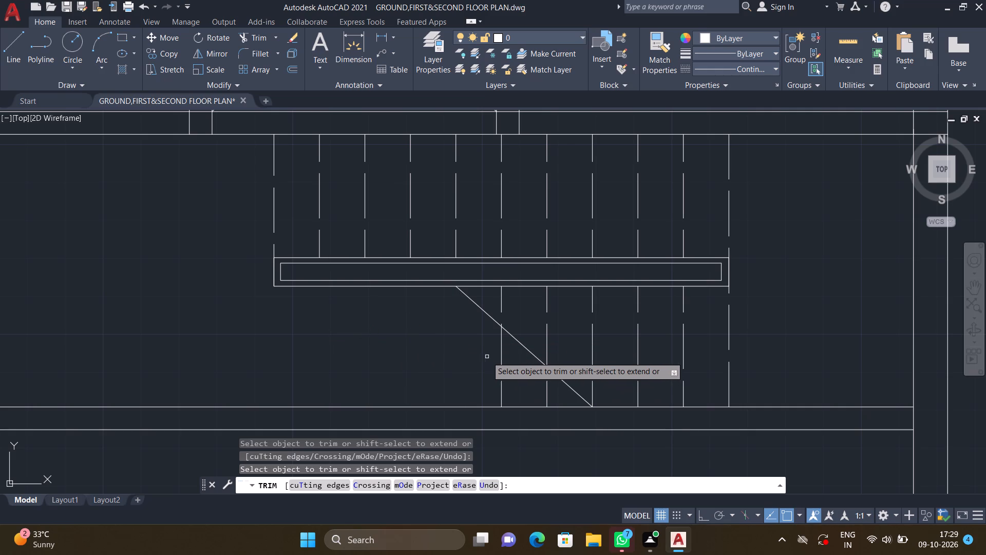
{"action": "left_click", "coordinate": [500, 363]}
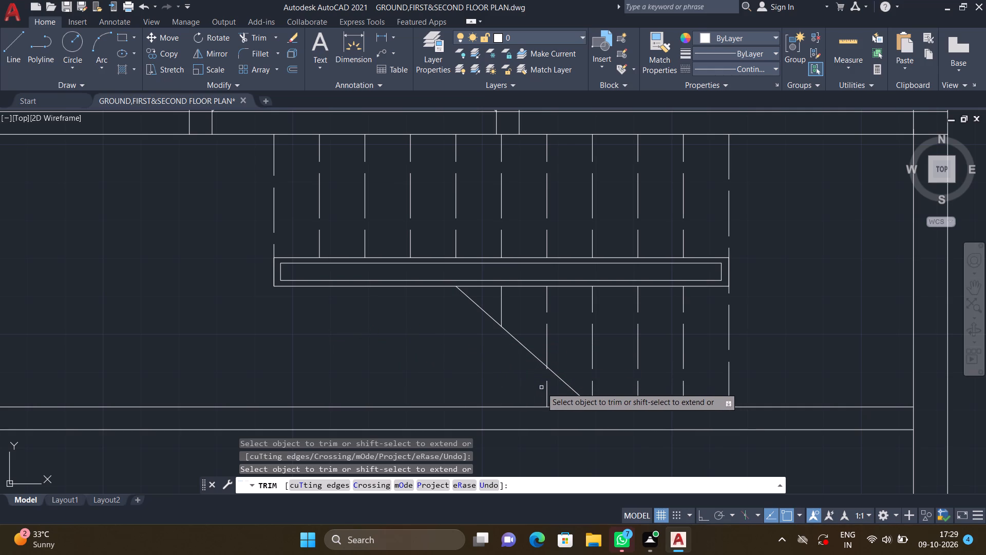
{"action": "left_click", "coordinate": [547, 388]}
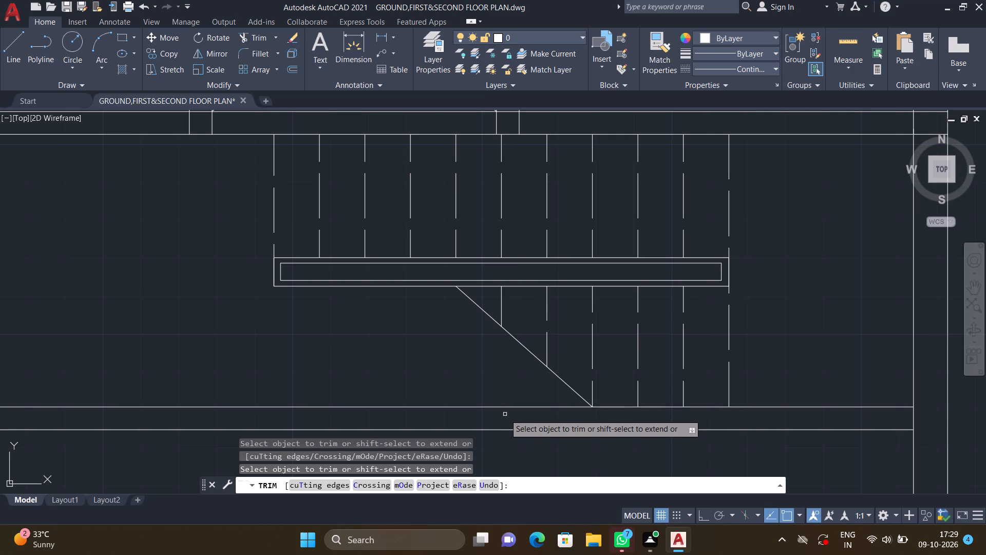
{"action": "key", "text": "Return"}
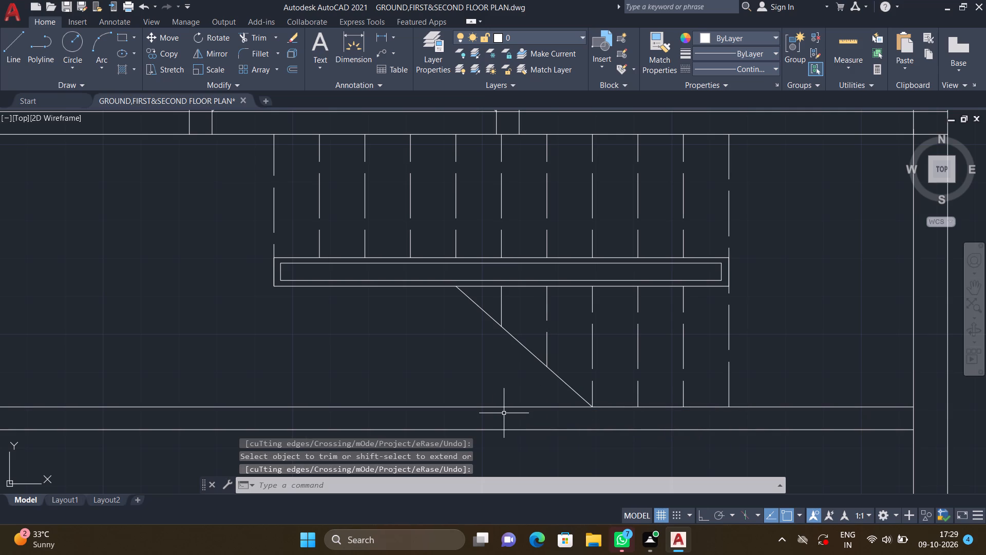
With Ortho on, rotate the three-seater sofa in the furniture block library by 90° about the midpoint of its curved back.
{"action": "scroll", "coordinate": [504, 413], "scroll_direction": "down", "scroll_amount": 2}
{"action": "middle_click_drag", "start_coordinate": [506, 427], "coordinate": [498, 367]}
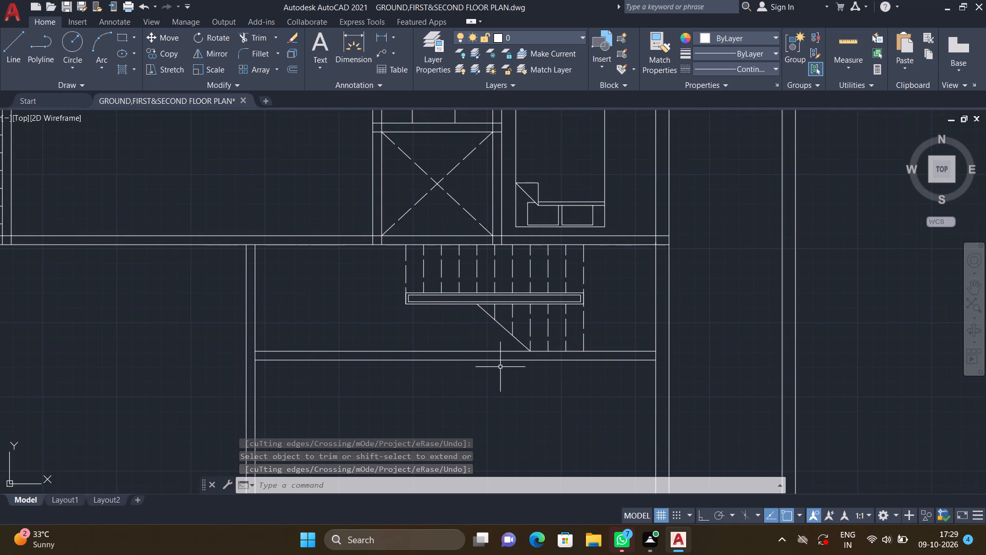
{"action": "scroll", "coordinate": [413, 343], "scroll_direction": "down", "scroll_amount": 2}
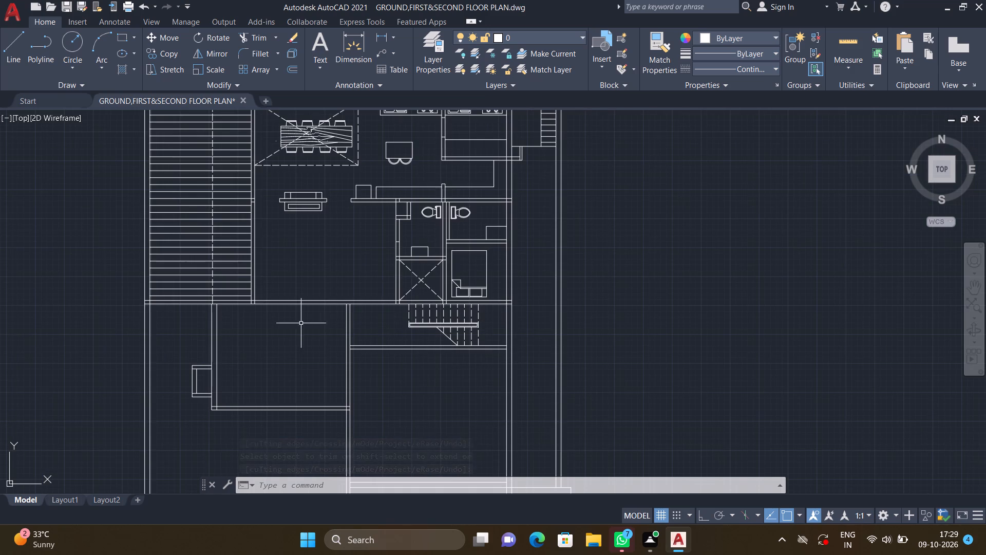
{"action": "scroll", "coordinate": [313, 347], "scroll_direction": "down", "scroll_amount": 2}
{"action": "middle_click_drag", "start_coordinate": [303, 357], "coordinate": [408, 340]}
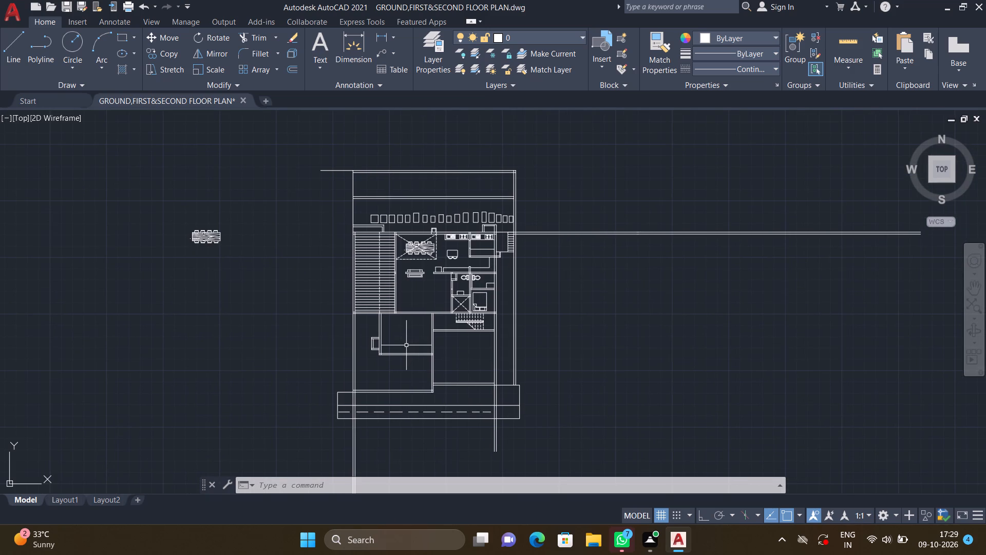
{"action": "scroll", "coordinate": [200, 327], "scroll_direction": "down", "scroll_amount": 1}
{"action": "middle_click_drag", "start_coordinate": [158, 336], "coordinate": [274, 335]}
{"action": "scroll", "coordinate": [274, 337], "scroll_direction": "down", "scroll_amount": 1}
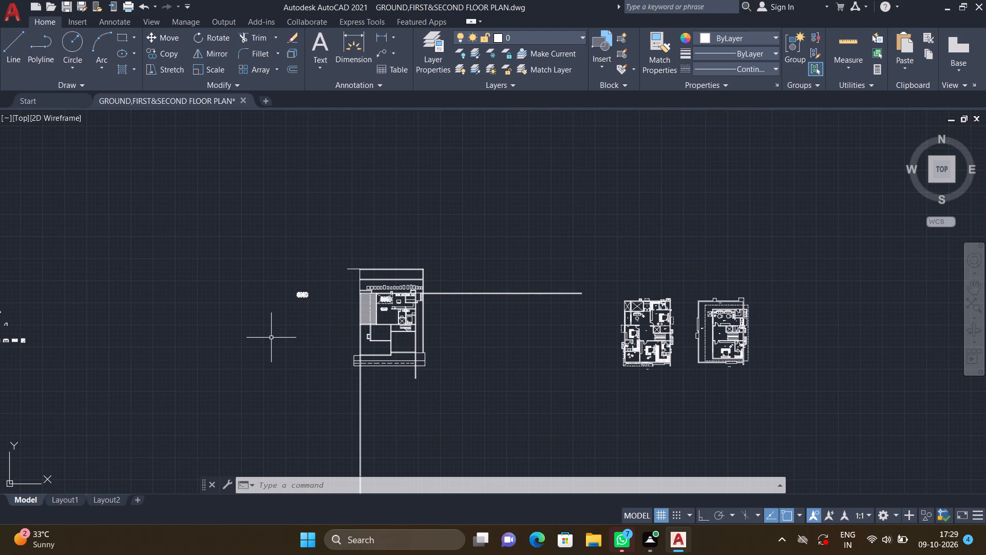
{"action": "middle_click_drag", "start_coordinate": [217, 339], "coordinate": [301, 342]}
{"action": "scroll", "coordinate": [301, 342], "scroll_direction": "down", "scroll_amount": 1}
{"action": "middle_click_drag", "start_coordinate": [152, 323], "coordinate": [250, 325]}
{"action": "scroll", "coordinate": [243, 351], "scroll_direction": "down", "scroll_amount": 1}
{"action": "scroll", "coordinate": [243, 351], "scroll_direction": "up", "scroll_amount": 2}
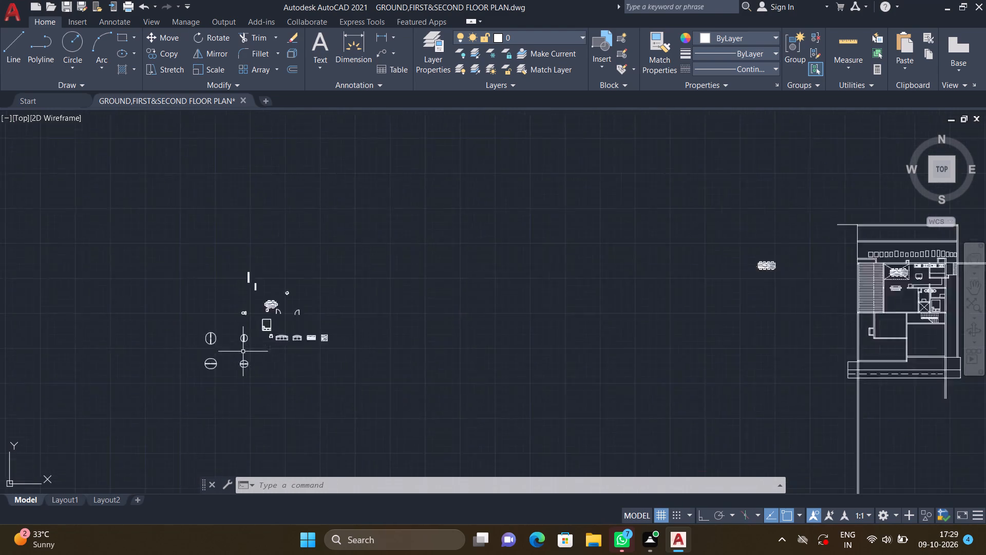
{"action": "scroll", "coordinate": [243, 351], "scroll_direction": "up", "scroll_amount": 2}
{"action": "scroll", "coordinate": [313, 329], "scroll_direction": "up", "scroll_amount": 2}
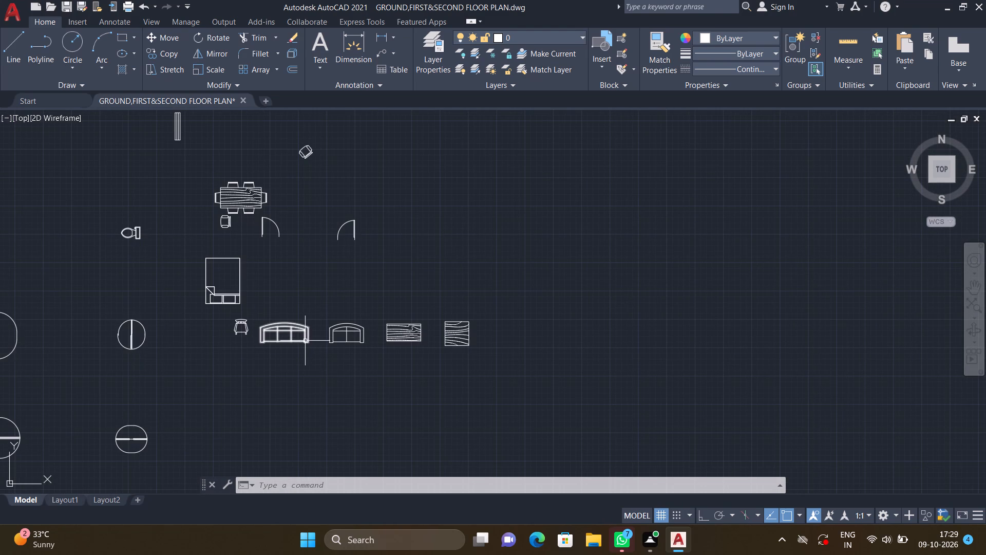
{"action": "middle_click_drag", "start_coordinate": [305, 341], "coordinate": [383, 365]}
{"action": "scroll", "coordinate": [358, 353], "scroll_direction": "up", "scroll_amount": 3}
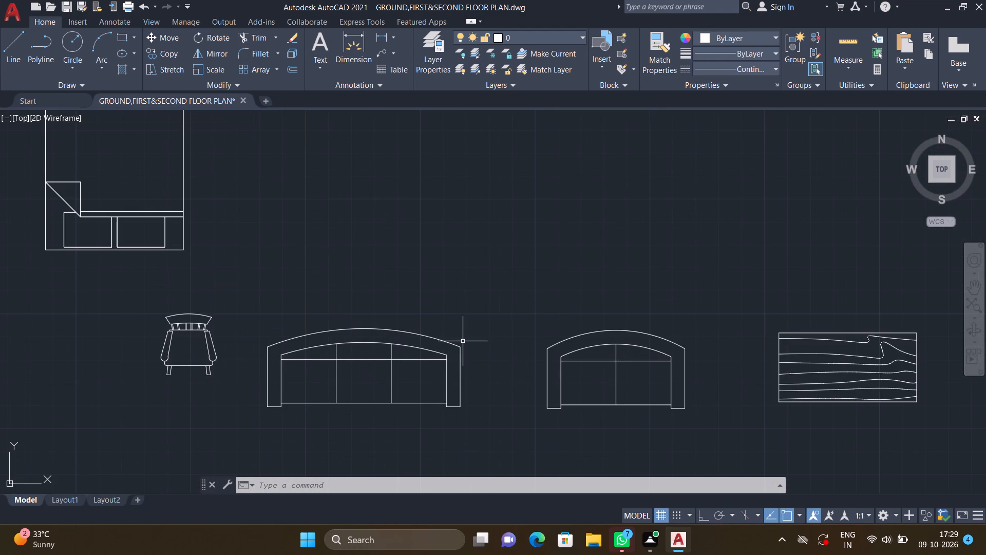
{"action": "type", "text": "RO"}
{"action": "key", "text": "Return"}
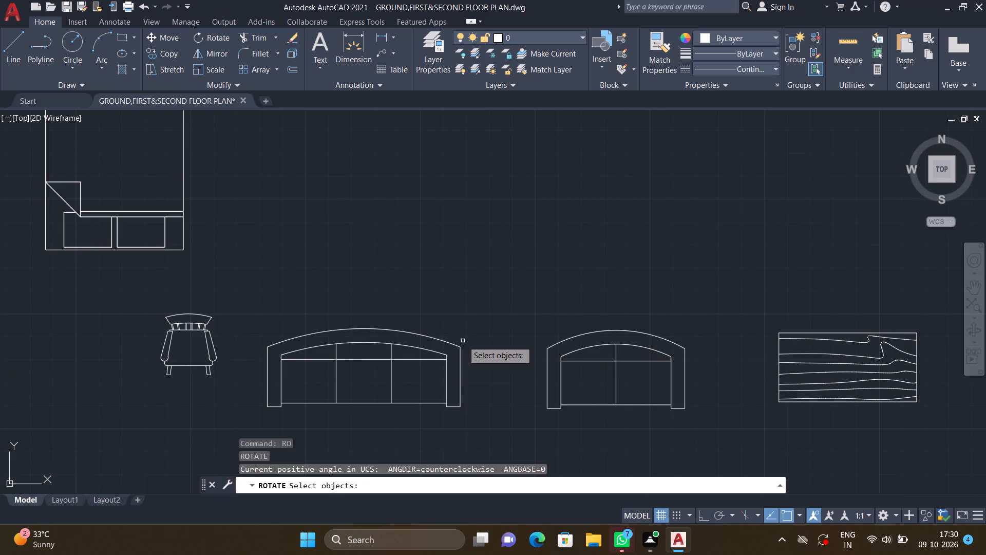
{"action": "key", "text": "F8"}
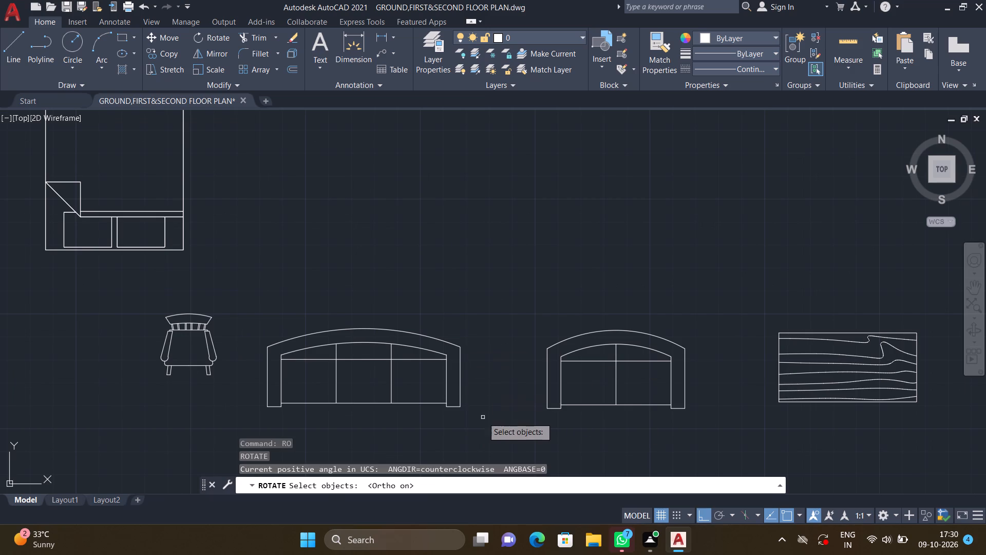
{"action": "left_click_drag", "start_coordinate": [483, 417], "coordinate": [387, 340]}
{"action": "left_click_drag", "start_coordinate": [382, 340], "coordinate": [256, 373]}
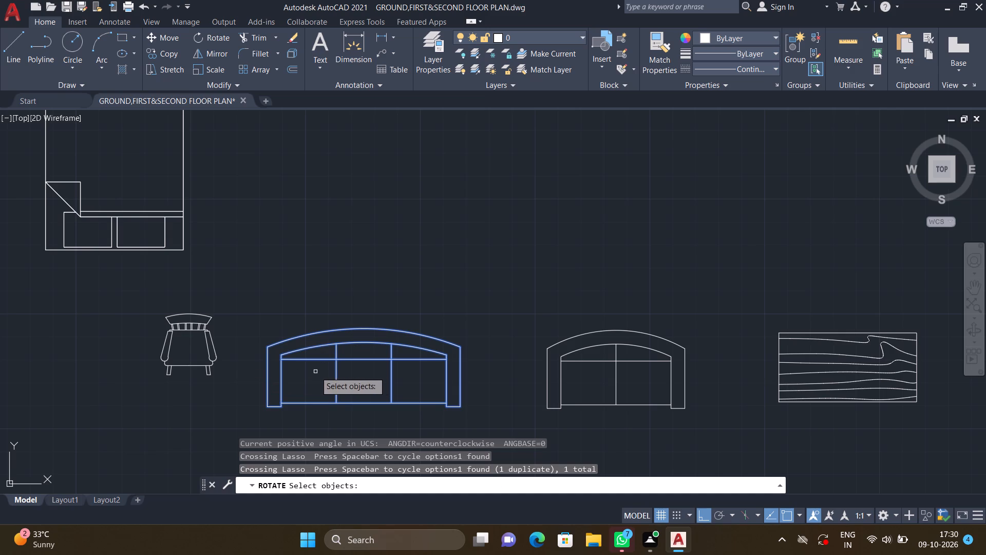
{"action": "key", "text": "Return"}
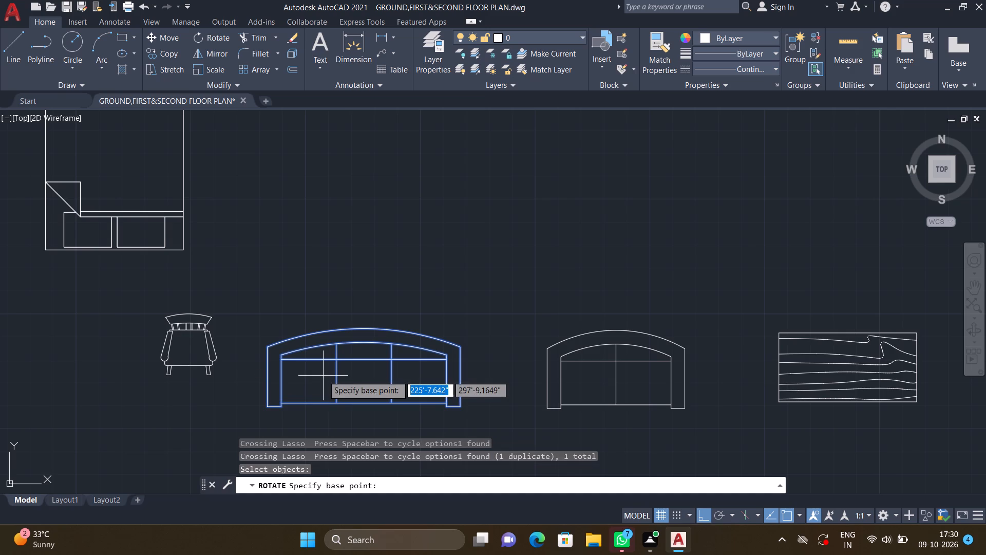
{"action": "left_click", "coordinate": [367, 329]}
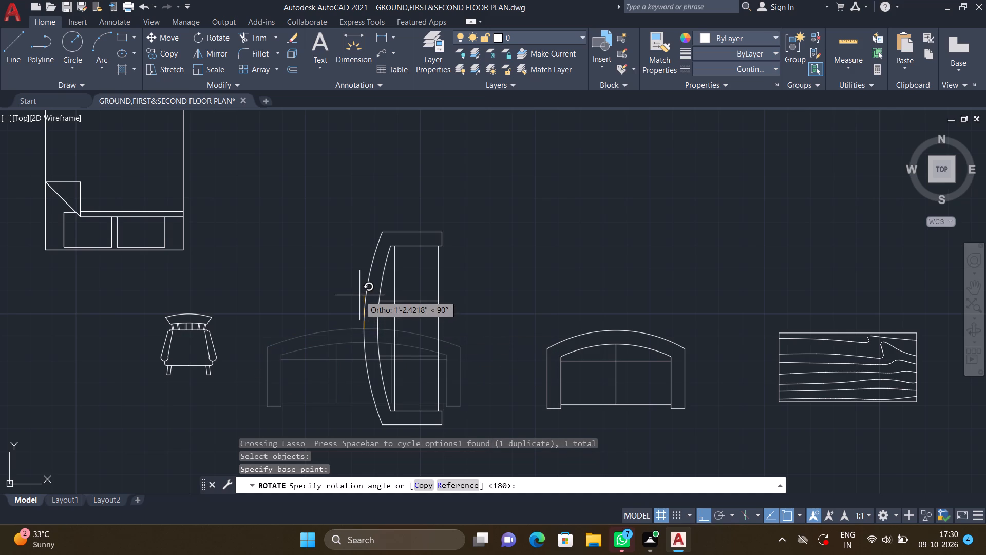
{"action": "left_click", "coordinate": [359, 295]}
With Ortho off, copy the rotated three-seater sofa by its back midpoint into the hall, just east of the wall beside the striped area.
{"action": "scroll", "coordinate": [394, 314], "scroll_direction": "down", "scroll_amount": 1}
{"action": "middle_click_drag", "start_coordinate": [424, 367], "coordinate": [379, 351]}
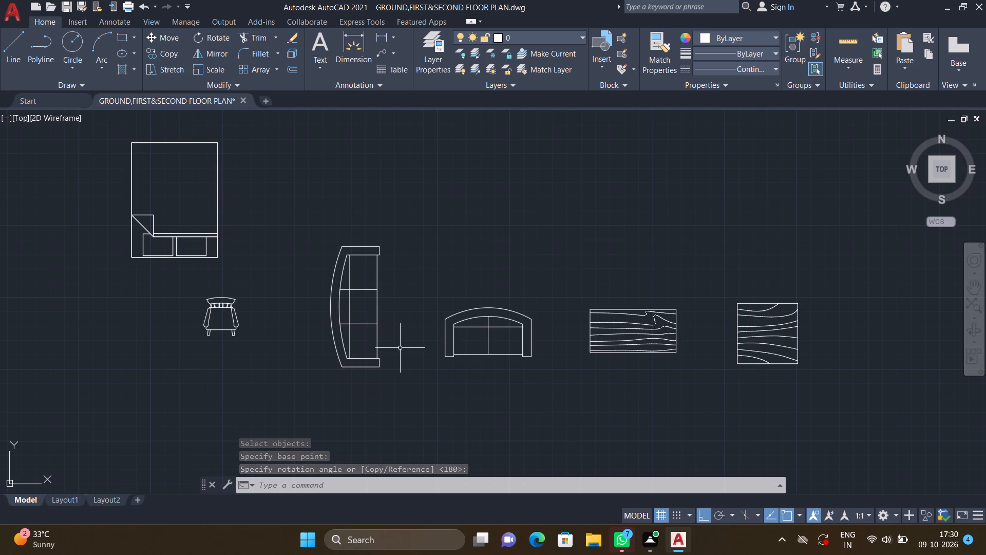
{"action": "key", "text": "F8"}
{"action": "key", "text": "c"}
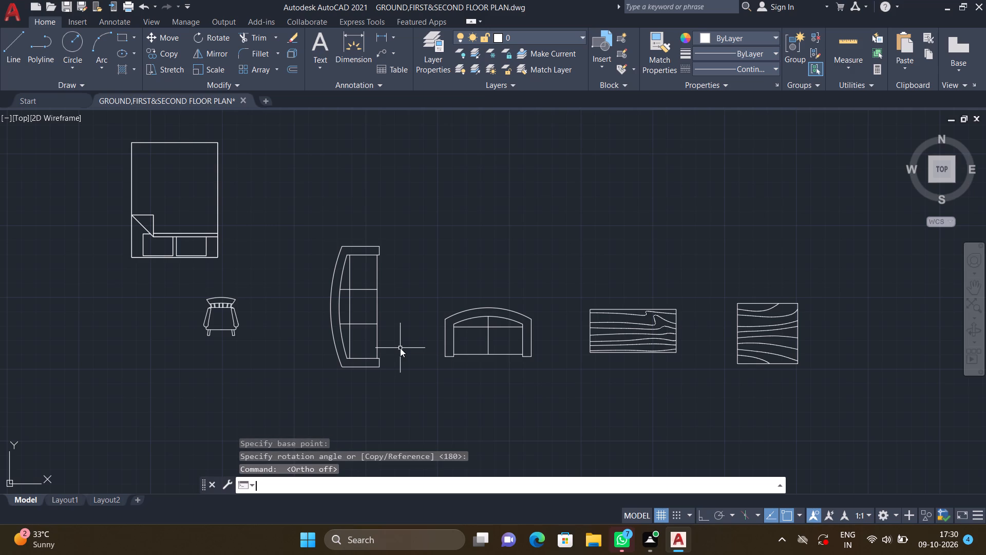
{"action": "key", "text": "o"}
{"action": "key", "text": "Return"}
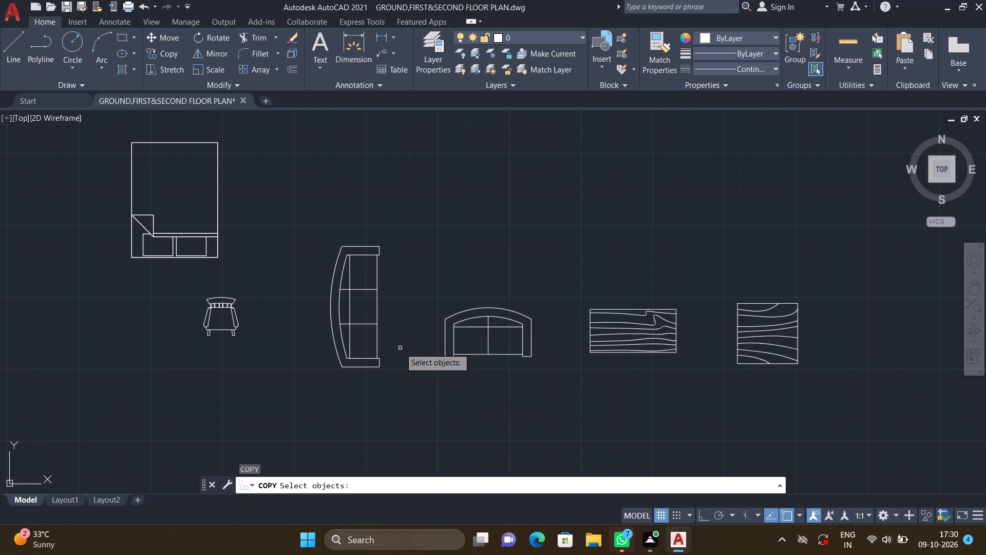
{"action": "left_click", "coordinate": [380, 362]}
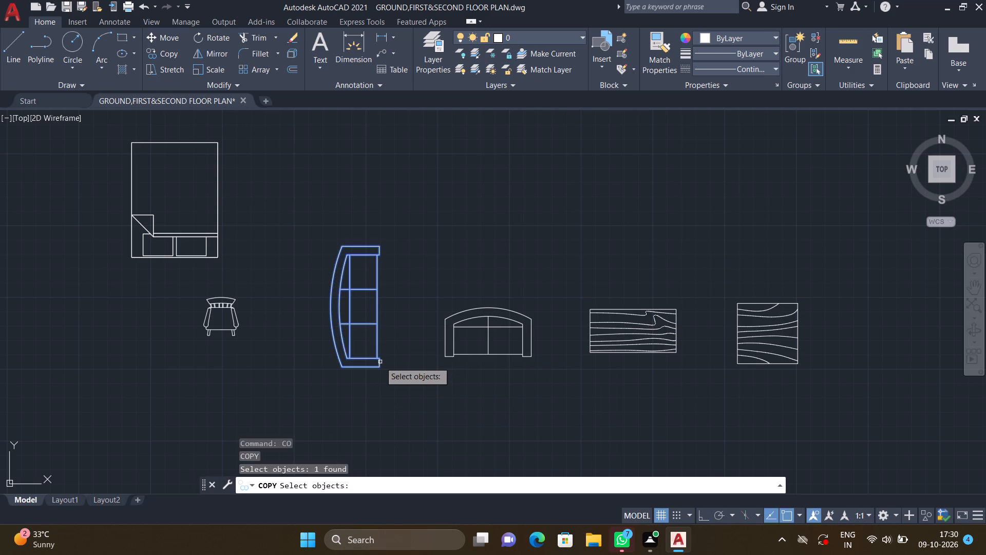
{"action": "key", "text": "Return"}
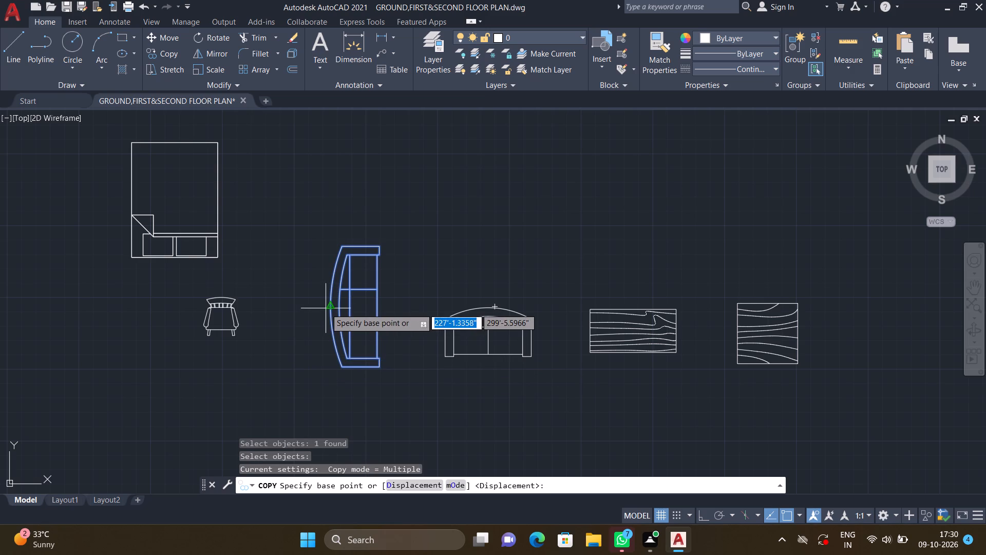
{"action": "left_click", "coordinate": [329, 307]}
{"action": "scroll", "coordinate": [406, 310], "scroll_direction": "down", "scroll_amount": 3}
{"action": "middle_click_drag", "start_coordinate": [469, 347], "coordinate": [339, 319]}
{"action": "scroll", "coordinate": [338, 323], "scroll_direction": "down", "scroll_amount": 3}
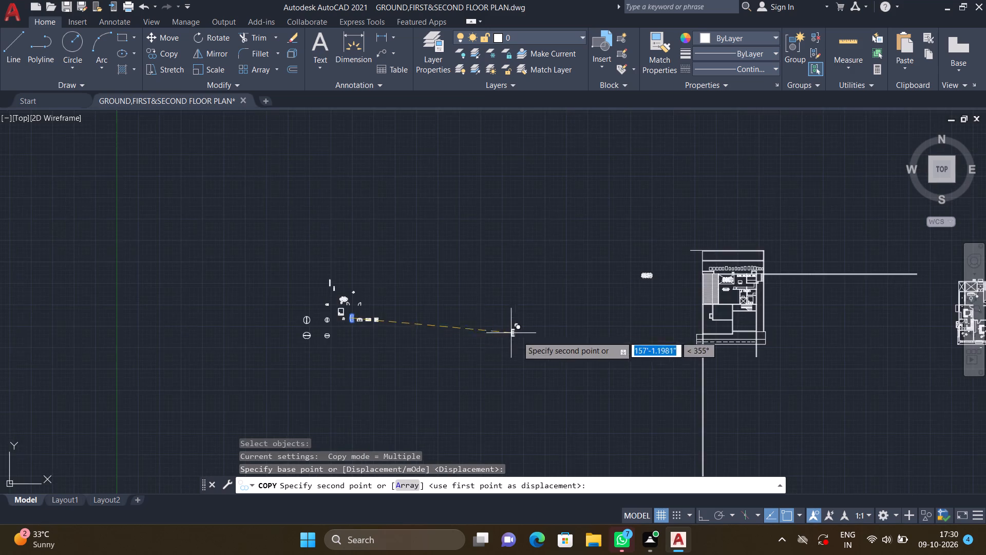
{"action": "middle_click_drag", "start_coordinate": [488, 338], "coordinate": [345, 306]}
{"action": "scroll", "coordinate": [381, 320], "scroll_direction": "down", "scroll_amount": 1}
{"action": "middle_click_drag", "start_coordinate": [490, 326], "coordinate": [407, 315]}
{"action": "scroll", "coordinate": [404, 285], "scroll_direction": "up", "scroll_amount": 3}
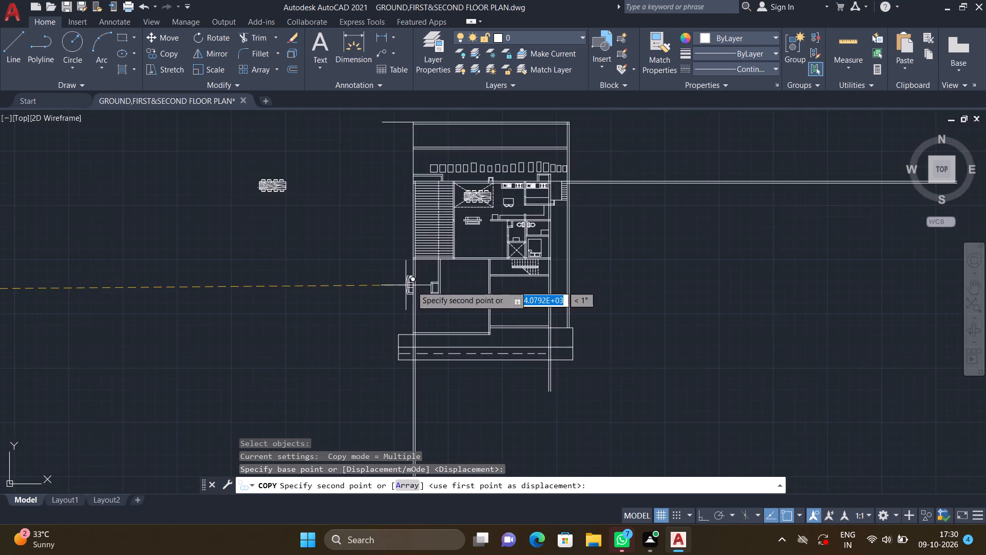
{"action": "middle_click_drag", "start_coordinate": [458, 277], "coordinate": [442, 311]}
{"action": "scroll", "coordinate": [449, 281], "scroll_direction": "up", "scroll_amount": 3}
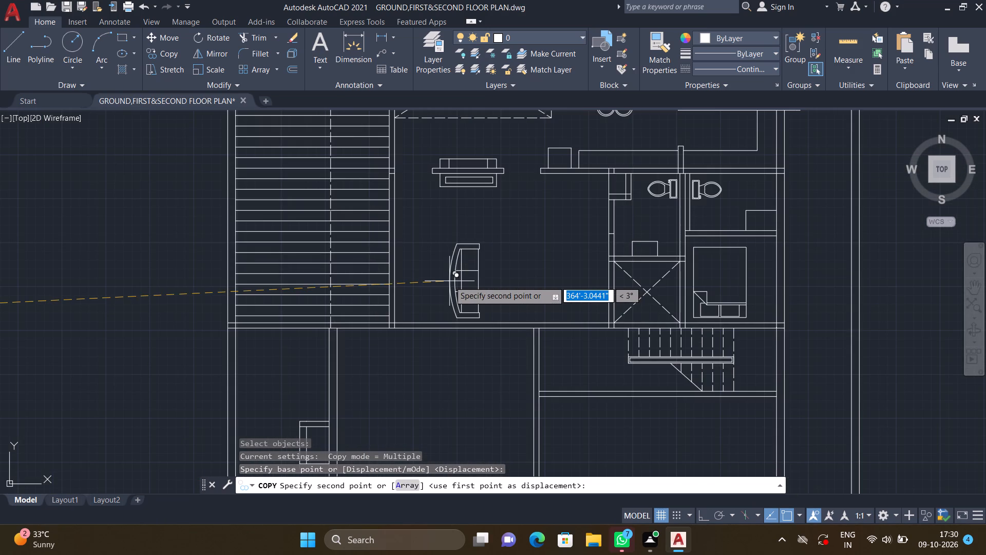
{"action": "scroll", "coordinate": [433, 274], "scroll_direction": "up", "scroll_amount": 1}
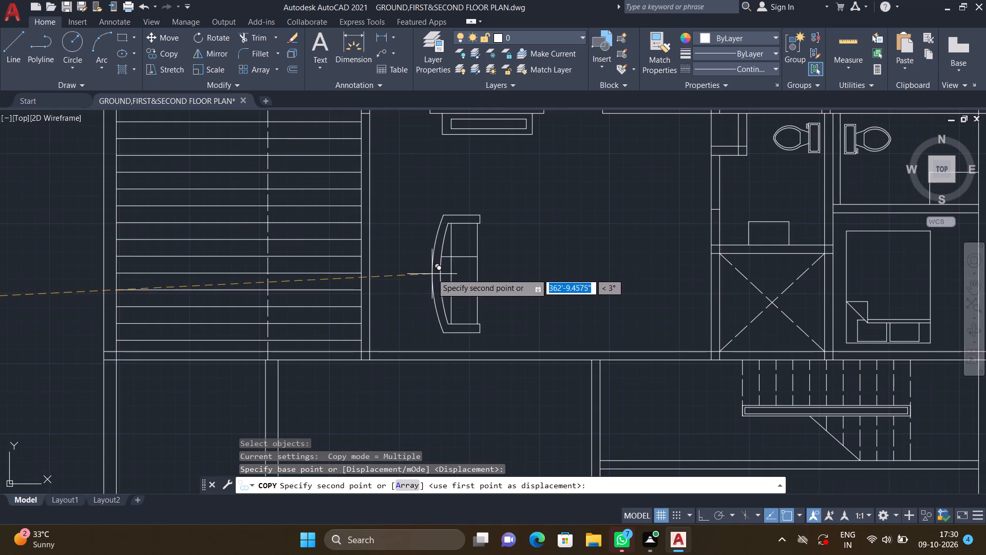
{"action": "middle_click_drag", "start_coordinate": [413, 268], "coordinate": [427, 298]}
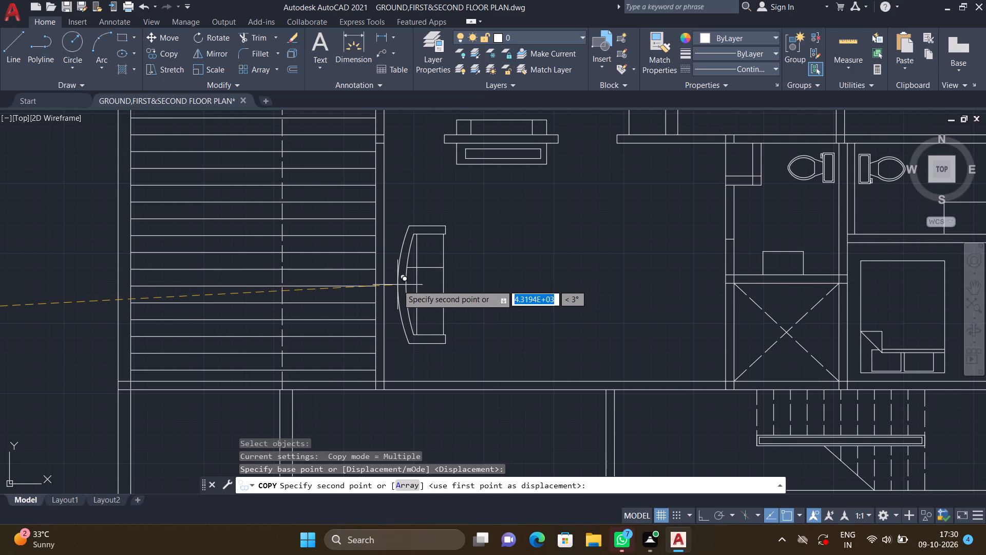
{"action": "double_click", "coordinate": [397, 285]}
{"action": "key", "text": "Return"}
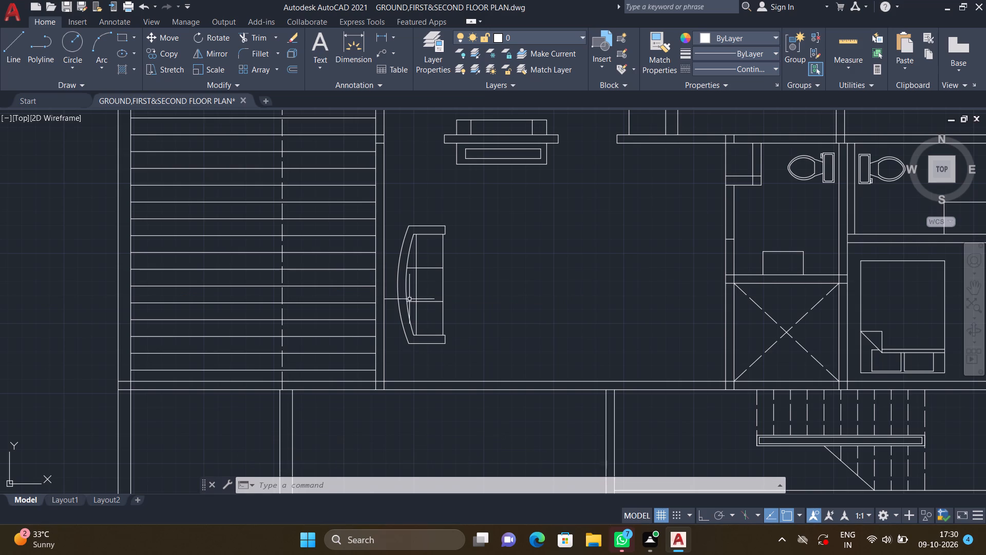
Start another Copy operation for the furniture.
{"action": "key", "text": "c"}
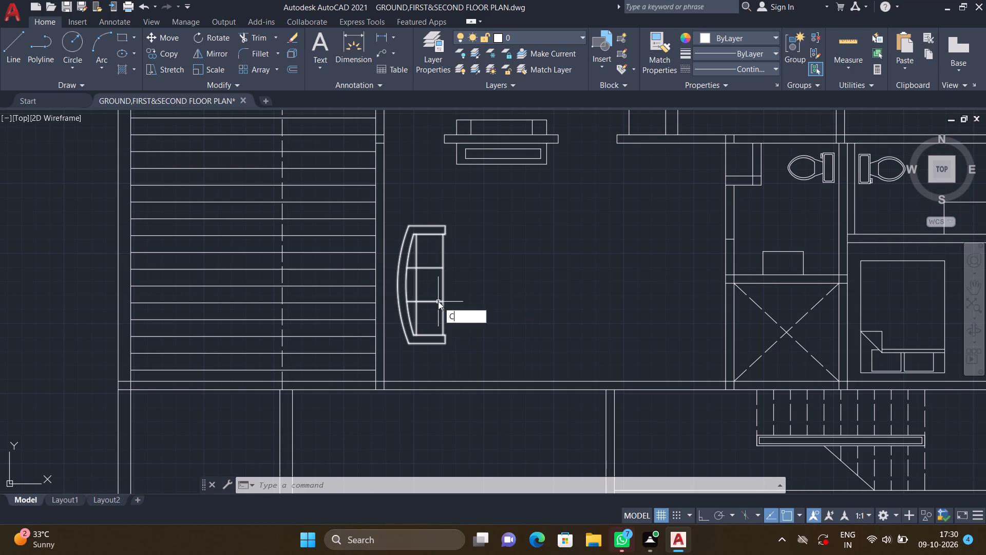
{"action": "key", "text": "o"}
{"action": "key", "text": "Return"}
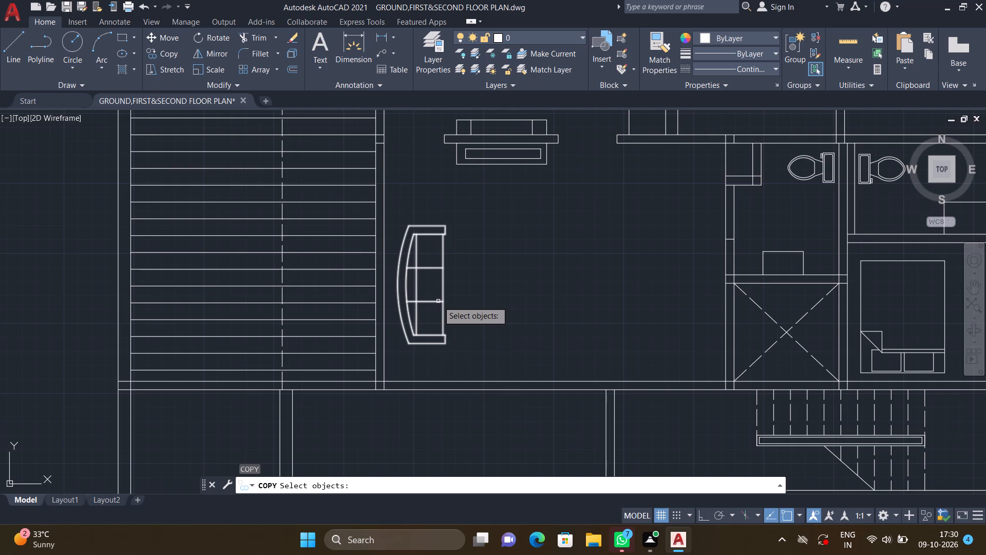
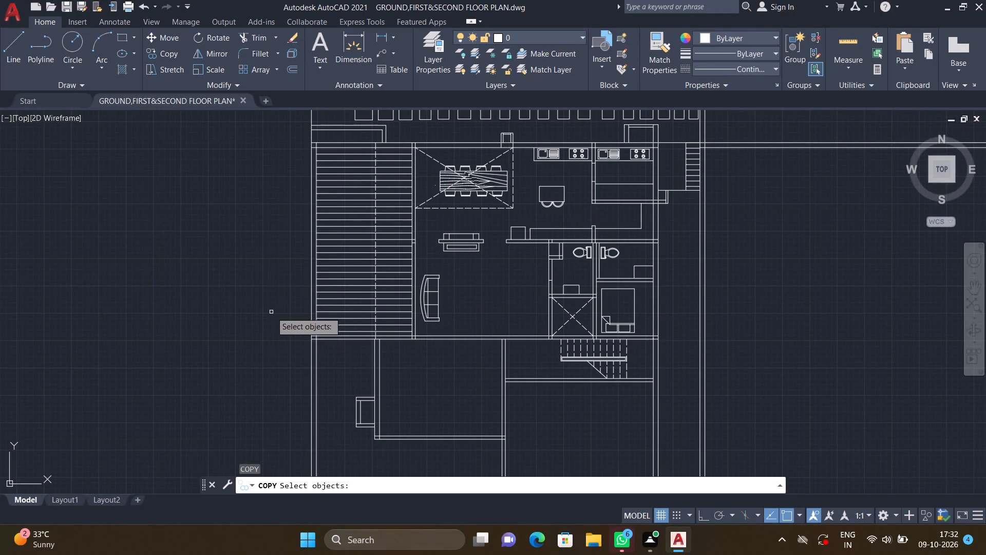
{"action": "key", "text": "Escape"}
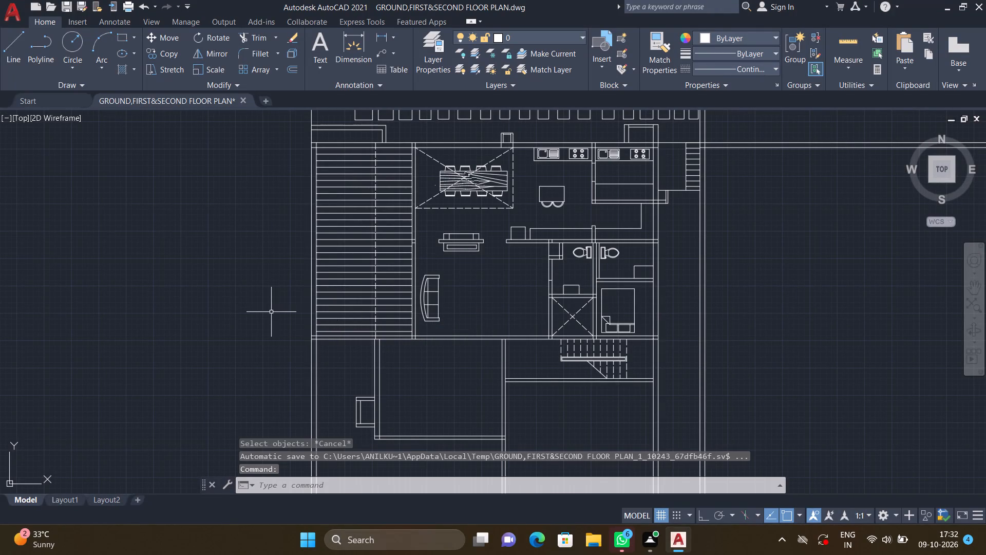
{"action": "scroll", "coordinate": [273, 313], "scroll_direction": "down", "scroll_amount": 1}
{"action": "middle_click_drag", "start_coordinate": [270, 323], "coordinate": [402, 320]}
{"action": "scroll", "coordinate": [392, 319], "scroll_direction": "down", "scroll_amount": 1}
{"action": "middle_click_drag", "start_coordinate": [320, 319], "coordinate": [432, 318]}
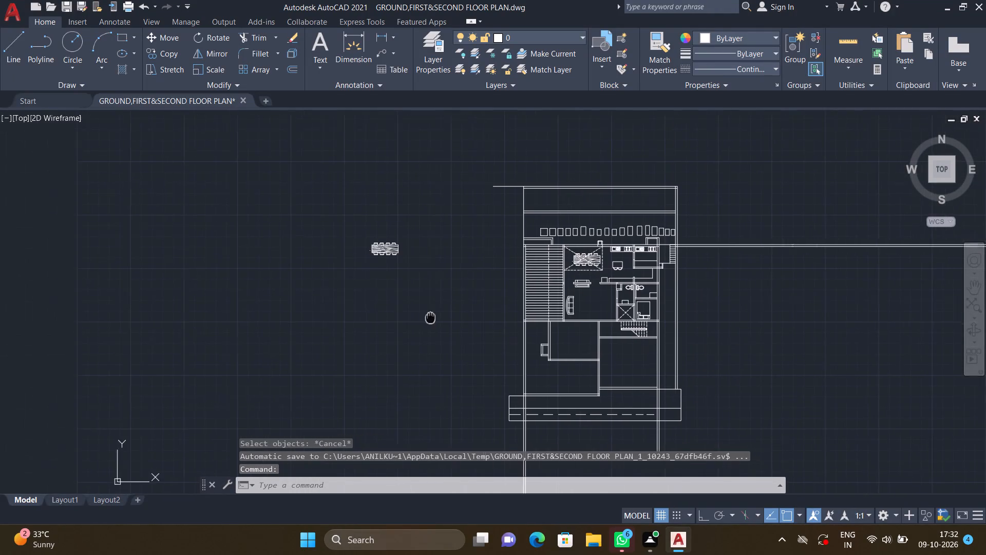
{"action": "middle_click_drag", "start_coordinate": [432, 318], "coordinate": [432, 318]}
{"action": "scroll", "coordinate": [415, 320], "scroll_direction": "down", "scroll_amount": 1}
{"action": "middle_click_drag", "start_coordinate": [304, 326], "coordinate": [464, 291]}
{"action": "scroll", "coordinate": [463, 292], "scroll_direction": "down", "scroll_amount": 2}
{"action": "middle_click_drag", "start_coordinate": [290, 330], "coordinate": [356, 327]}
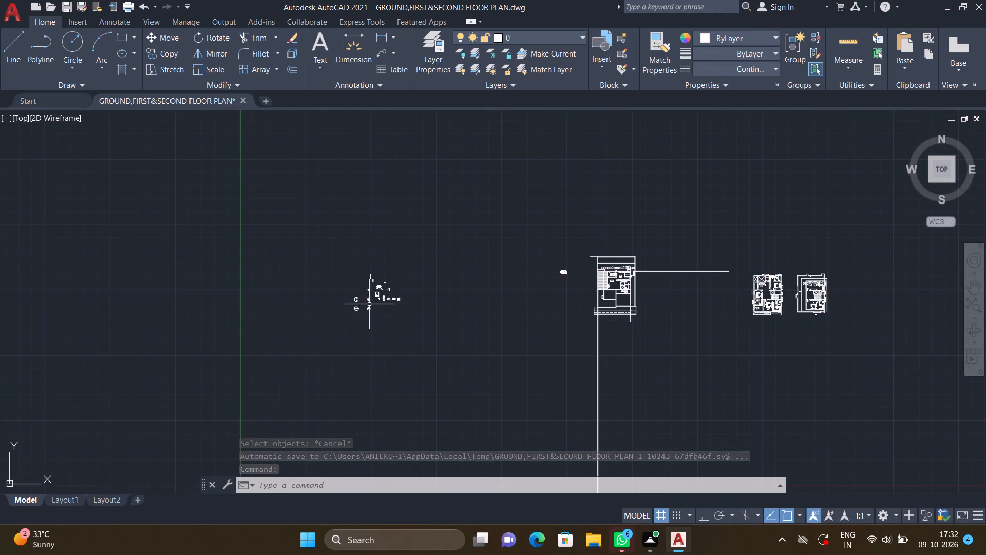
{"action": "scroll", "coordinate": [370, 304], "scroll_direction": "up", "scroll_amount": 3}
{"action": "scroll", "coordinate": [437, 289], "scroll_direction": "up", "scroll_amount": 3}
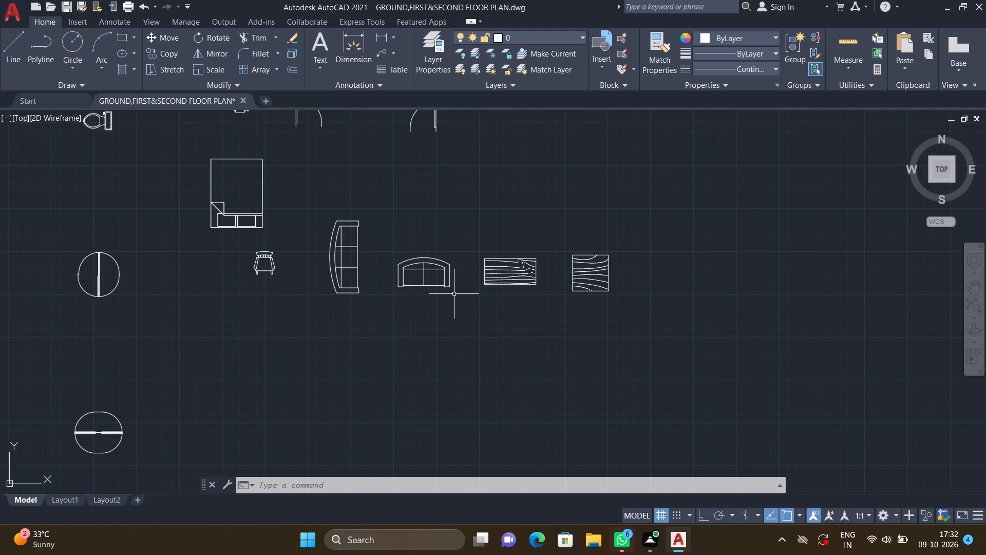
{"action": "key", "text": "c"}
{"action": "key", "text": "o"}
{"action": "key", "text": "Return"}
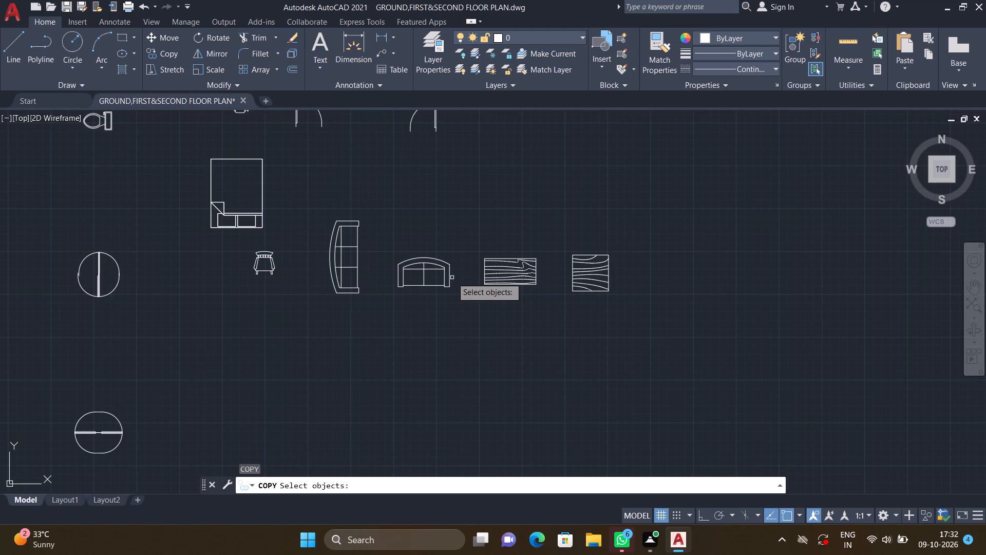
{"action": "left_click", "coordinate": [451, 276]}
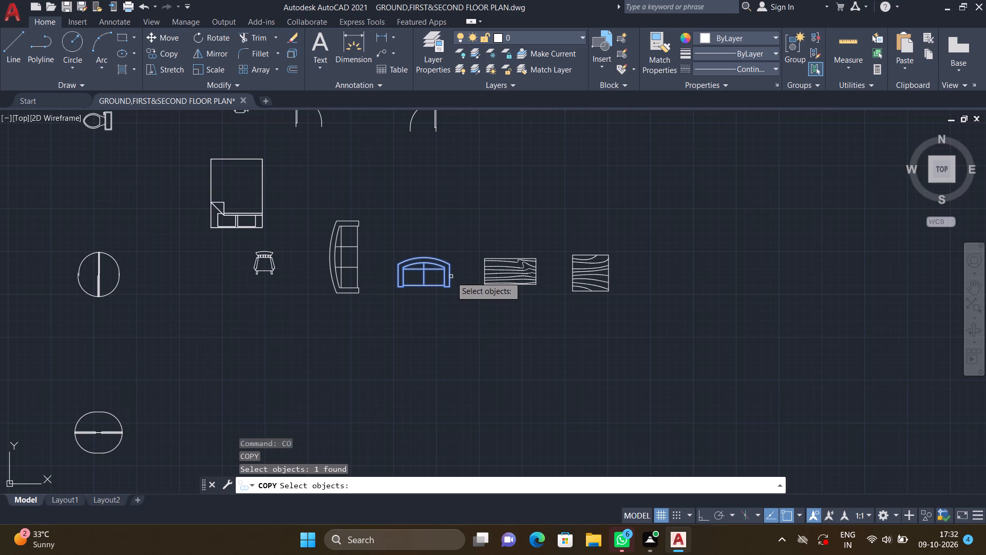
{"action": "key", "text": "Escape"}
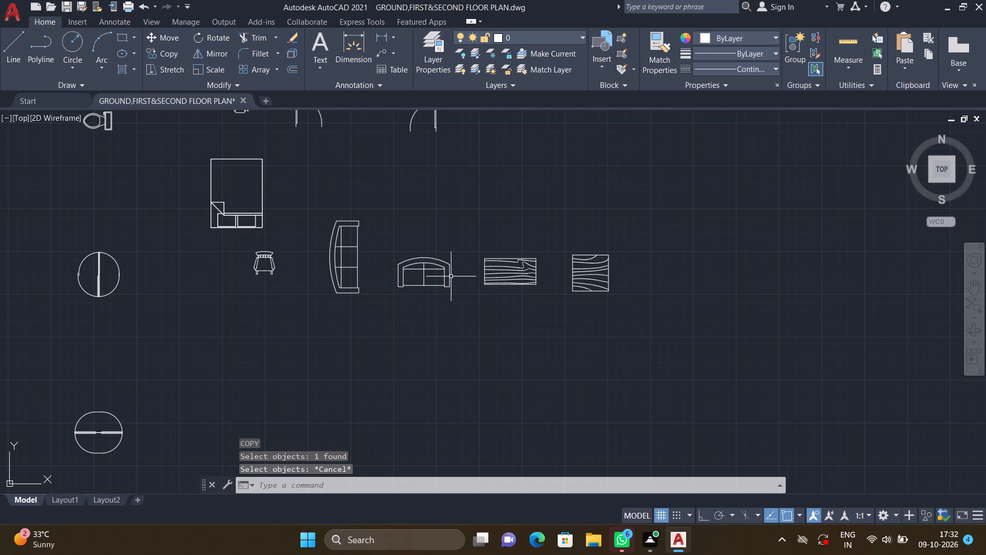
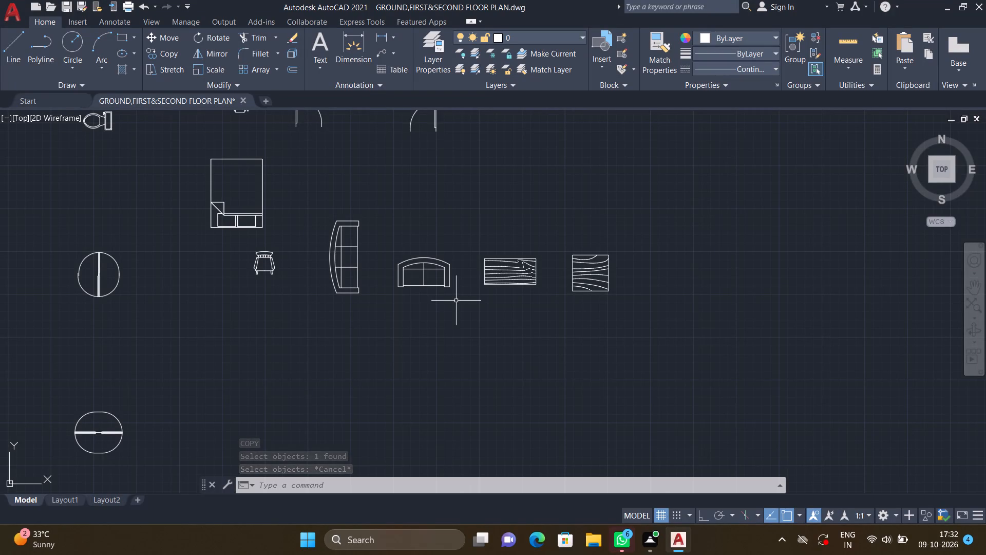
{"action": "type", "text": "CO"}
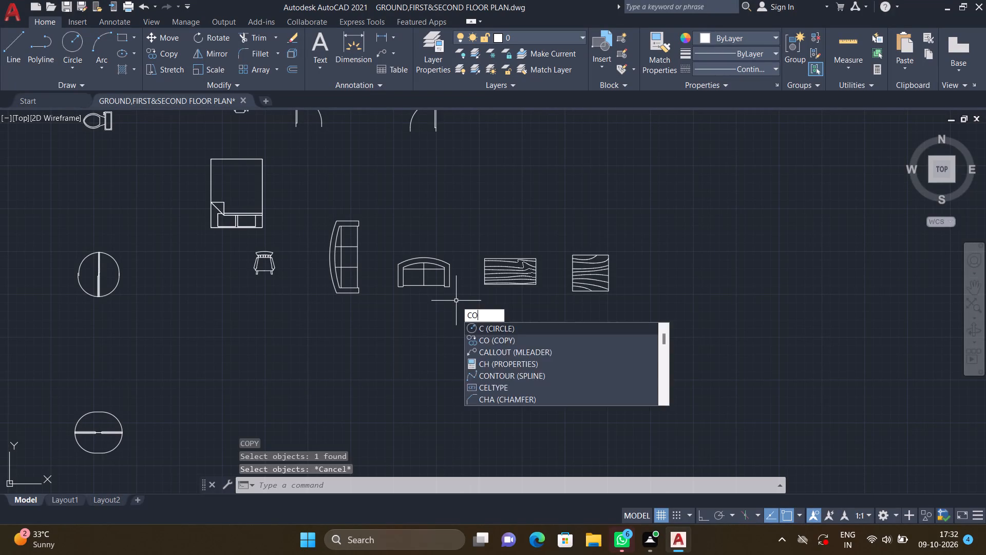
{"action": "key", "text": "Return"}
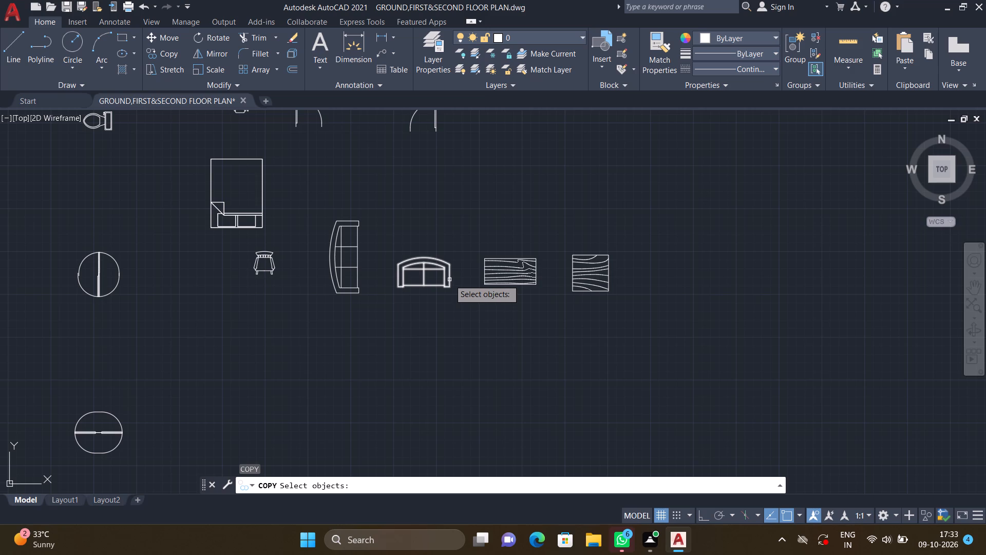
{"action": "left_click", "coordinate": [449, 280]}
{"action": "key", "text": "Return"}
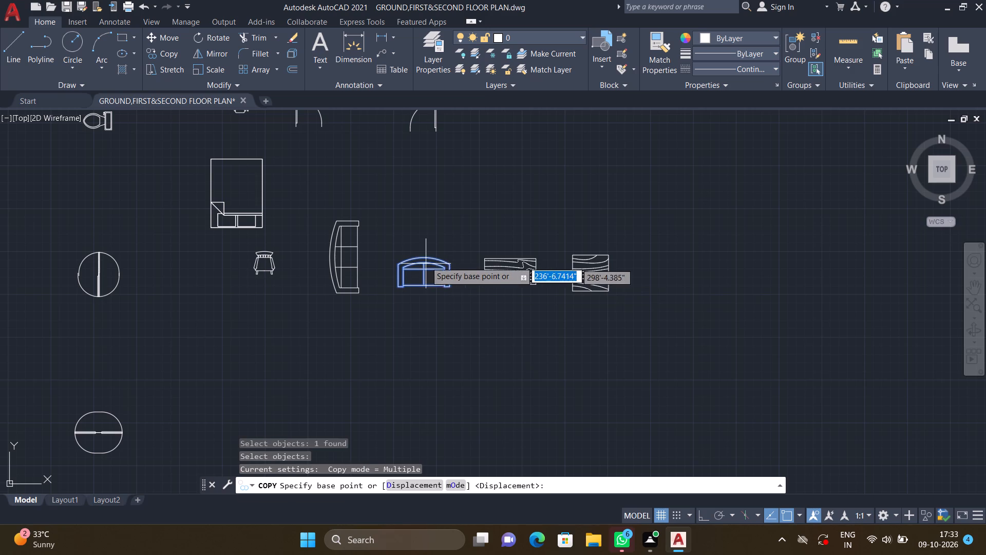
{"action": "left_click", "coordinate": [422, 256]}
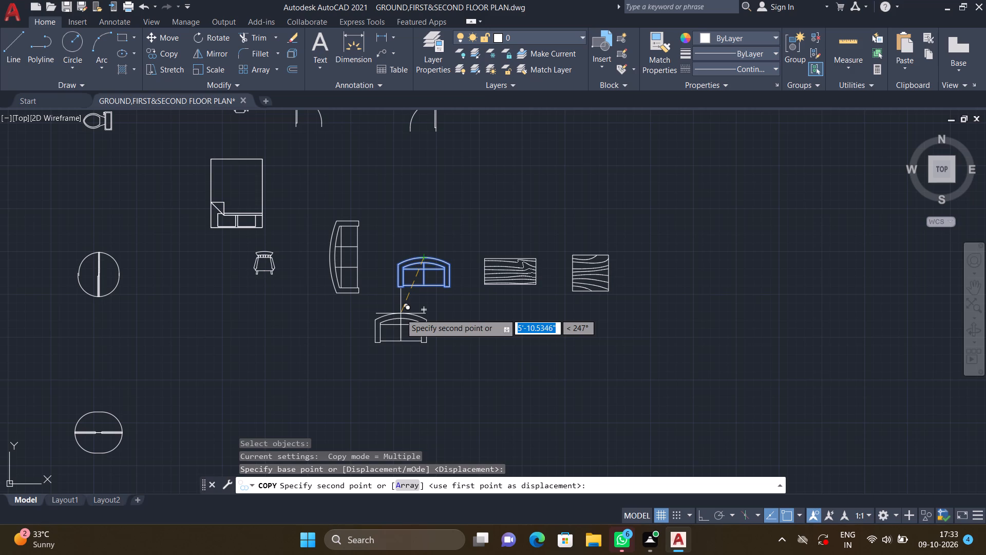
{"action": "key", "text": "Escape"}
Rotate the two-seater sofa in the furniture block set by 180° about the midpoint of its curved back, using Ortho.
{"action": "key", "text": "r"}
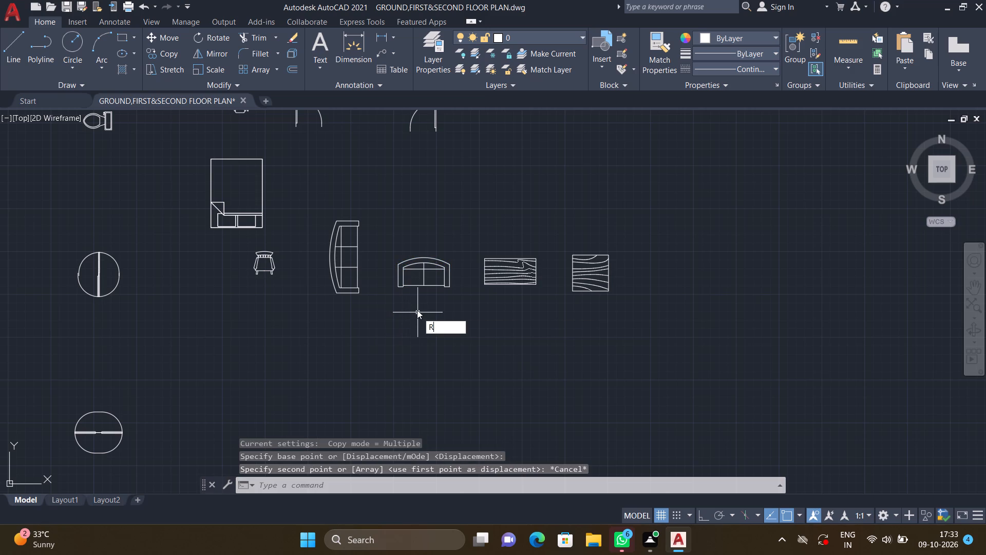
{"action": "key", "text": "o"}
{"action": "key", "text": "Return"}
{"action": "left_click", "coordinate": [430, 286]}
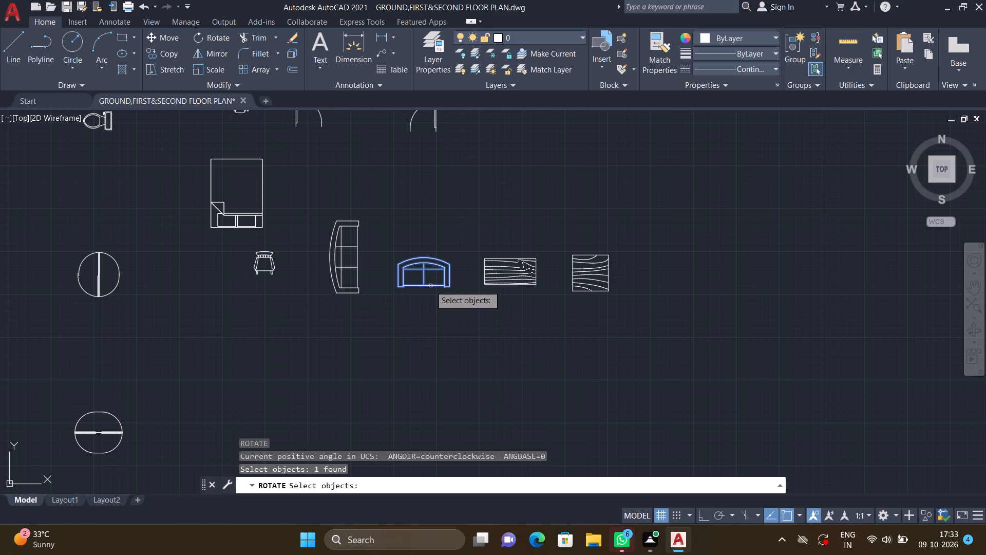
{"action": "key", "text": "Return"}
{"action": "left_click", "coordinate": [425, 256]}
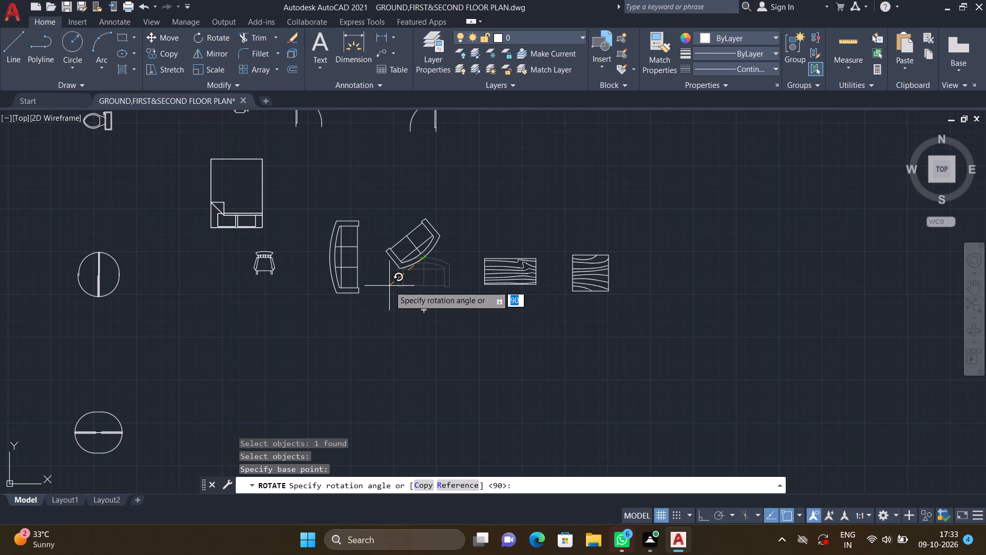
{"action": "key", "text": "F8"}
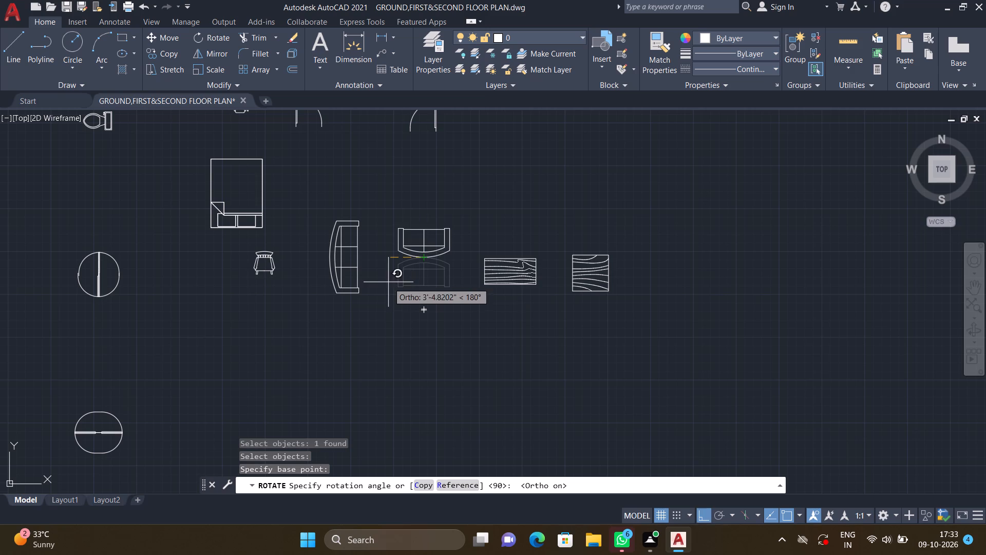
{"action": "left_click", "coordinate": [388, 282]}
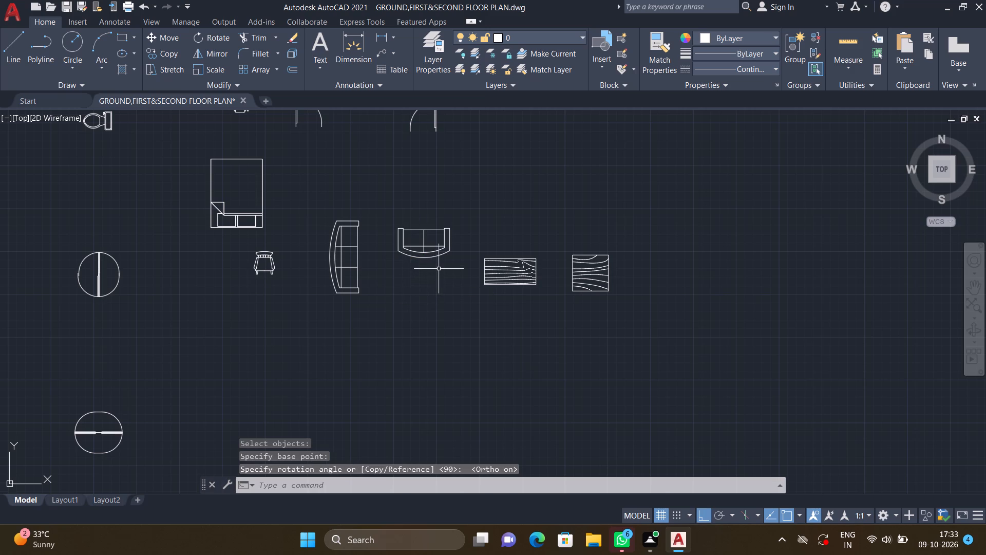
Copy the rotated two-seater sofa into the floor plan's hall, beside the lower end of the three-seater and just above the bottom wall.
{"action": "type", "text": "CO"}
{"action": "key", "text": "Return"}
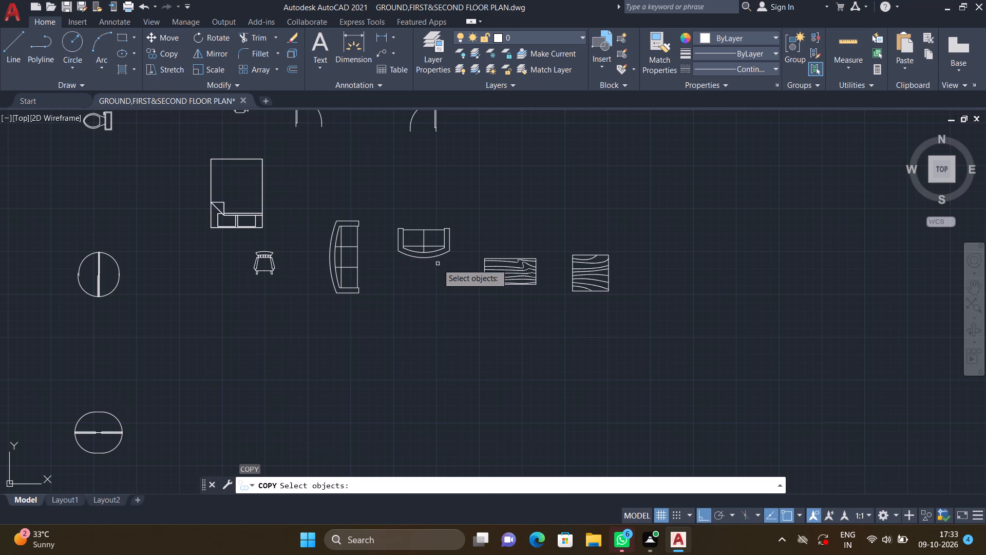
{"action": "left_click", "coordinate": [438, 254]}
{"action": "key", "text": "Return"}
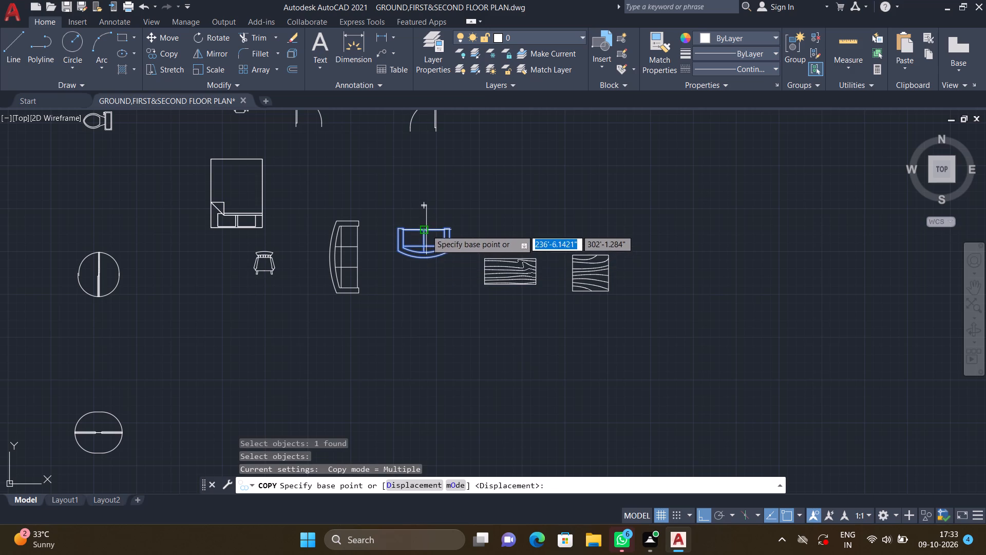
{"action": "left_click", "coordinate": [425, 229]}
{"action": "scroll", "coordinate": [457, 263], "scroll_direction": "down", "scroll_amount": 2}
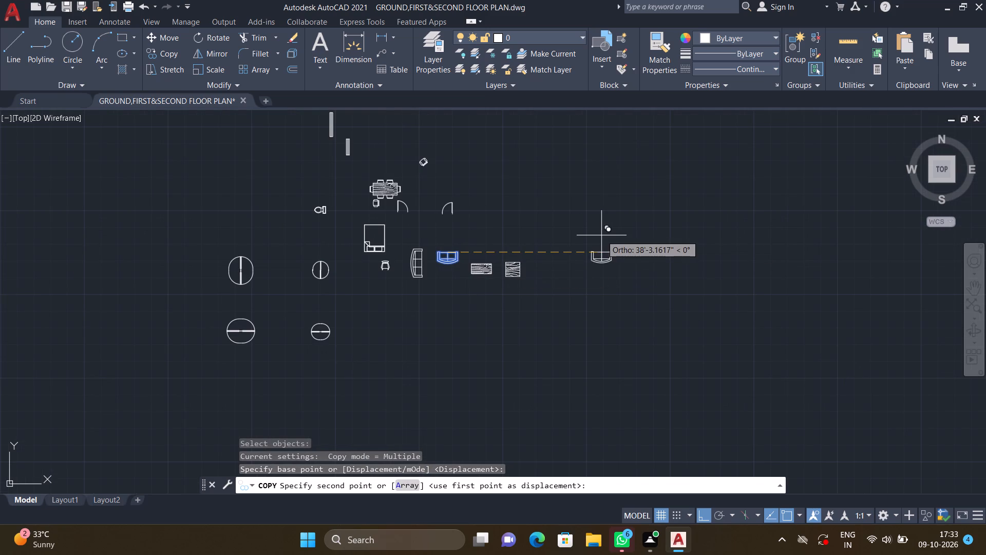
{"action": "key", "text": "F8"}
{"action": "scroll", "coordinate": [608, 247], "scroll_direction": "down", "scroll_amount": 3}
{"action": "middle_click_drag", "start_coordinate": [657, 297], "coordinate": [487, 254]}
{"action": "scroll", "coordinate": [476, 257], "scroll_direction": "down", "scroll_amount": 2}
{"action": "middle_click_drag", "start_coordinate": [539, 270], "coordinate": [477, 280]}
{"action": "scroll", "coordinate": [541, 266], "scroll_direction": "up", "scroll_amount": 3}
{"action": "middle_click_drag", "start_coordinate": [469, 265], "coordinate": [477, 278]}
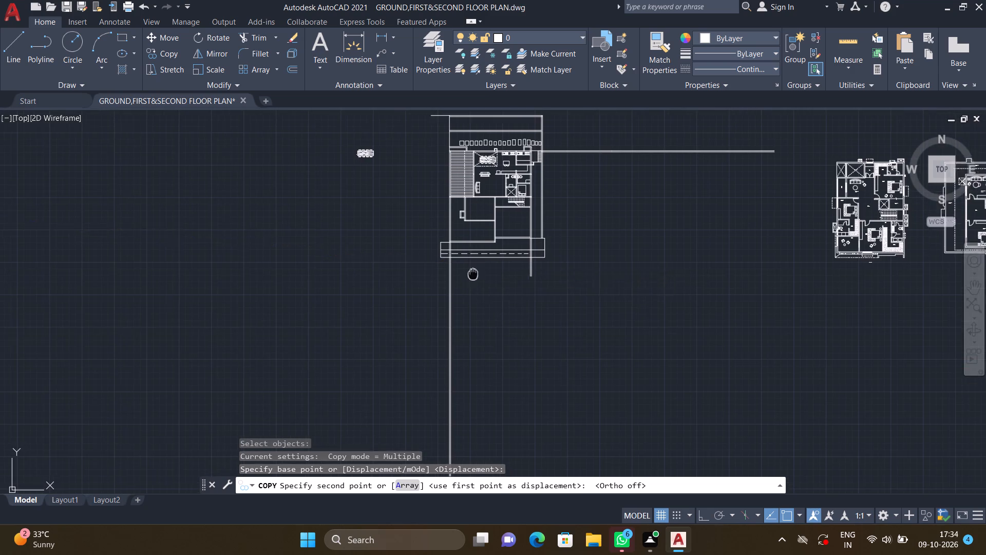
{"action": "middle_click_drag", "start_coordinate": [477, 278], "coordinate": [484, 292]}
{"action": "scroll", "coordinate": [506, 239], "scroll_direction": "up", "scroll_amount": 2}
{"action": "middle_click_drag", "start_coordinate": [479, 224], "coordinate": [476, 262]}
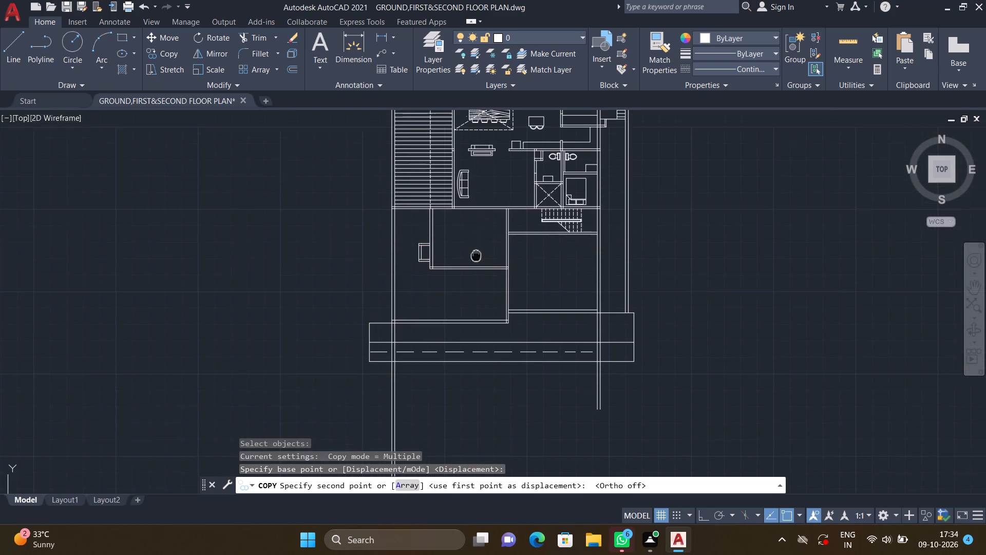
{"action": "middle_click_drag", "start_coordinate": [476, 262], "coordinate": [475, 264]}
{"action": "scroll", "coordinate": [470, 225], "scroll_direction": "up", "scroll_amount": 3}
{"action": "middle_click_drag", "start_coordinate": [498, 186], "coordinate": [496, 213]}
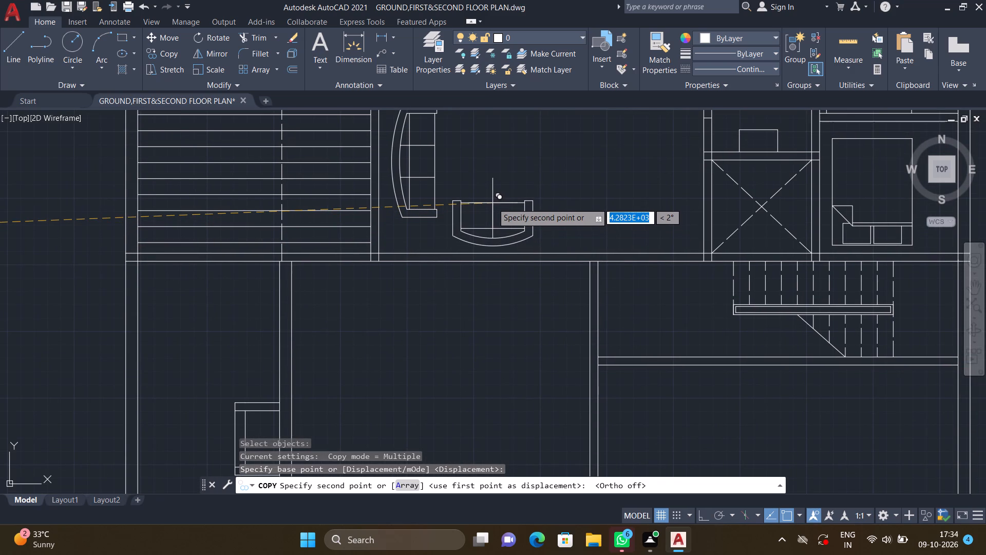
{"action": "scroll", "coordinate": [490, 204], "scroll_direction": "up", "scroll_amount": 1}
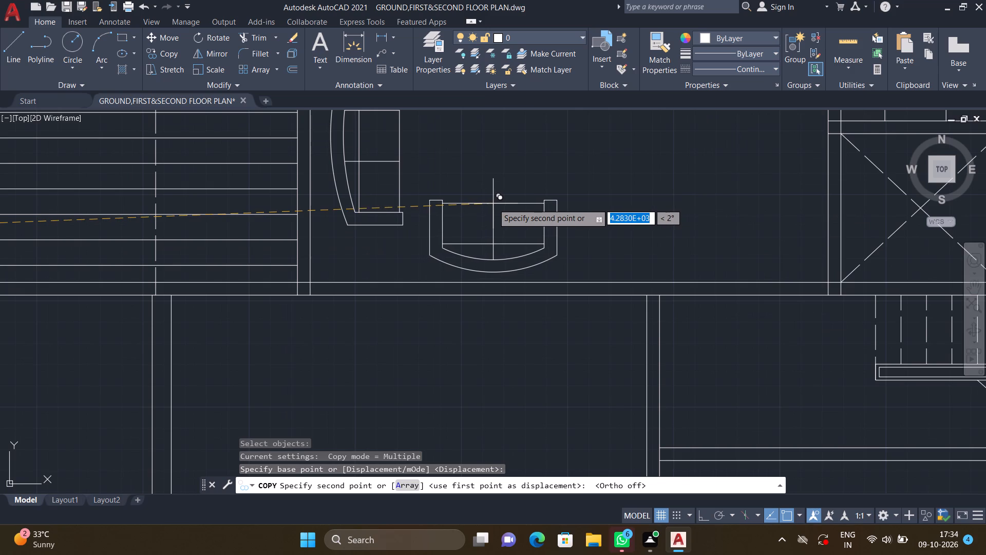
{"action": "scroll", "coordinate": [490, 204], "scroll_direction": "up", "scroll_amount": 1}
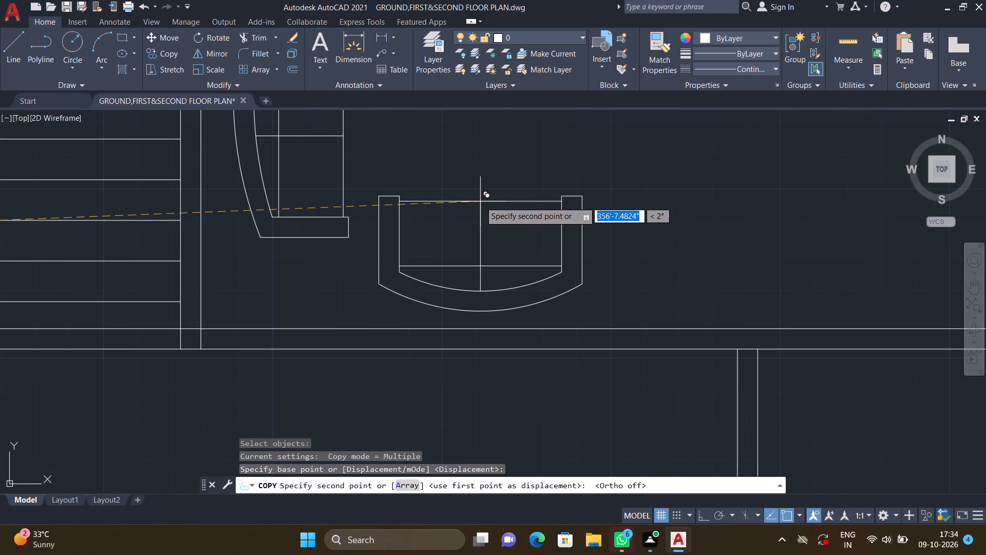
{"action": "left_click", "coordinate": [478, 203]}
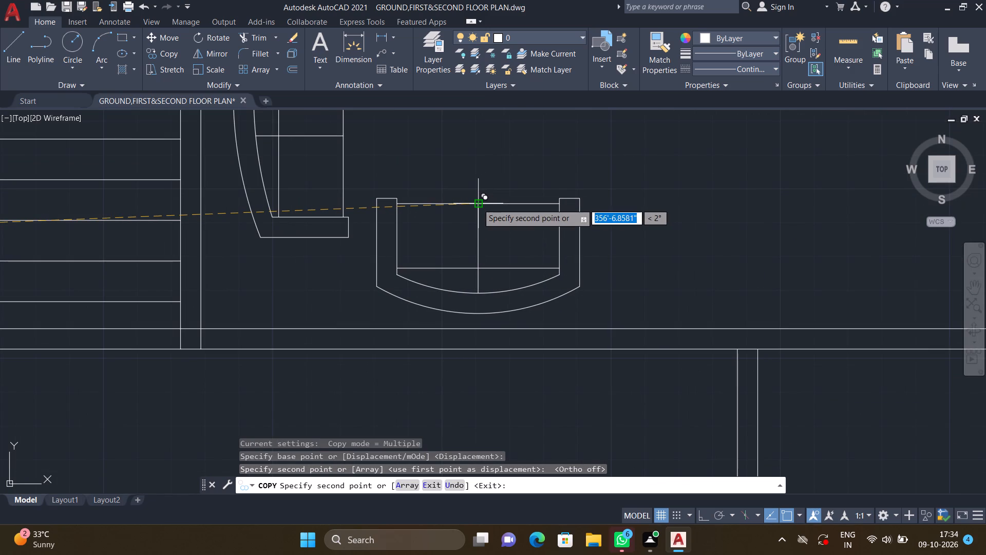
{"action": "key", "text": "Return"}
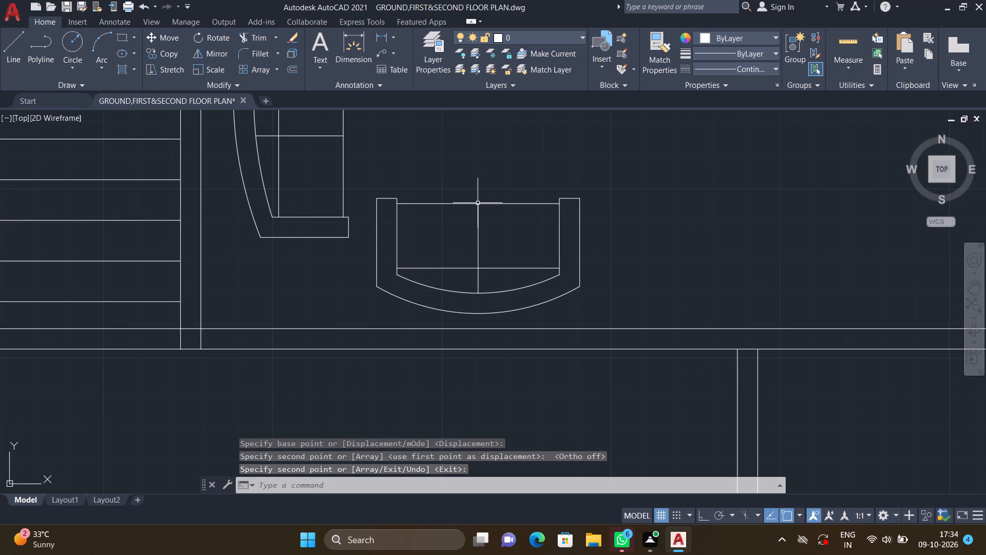
Copy the armchair below the dining table block into the hall twice, facing the three-seater sofa, one above the other about 2'-6" apart.
{"action": "scroll", "coordinate": [478, 203], "scroll_direction": "down", "scroll_amount": 1}
{"action": "scroll", "coordinate": [400, 241], "scroll_direction": "down", "scroll_amount": 2}
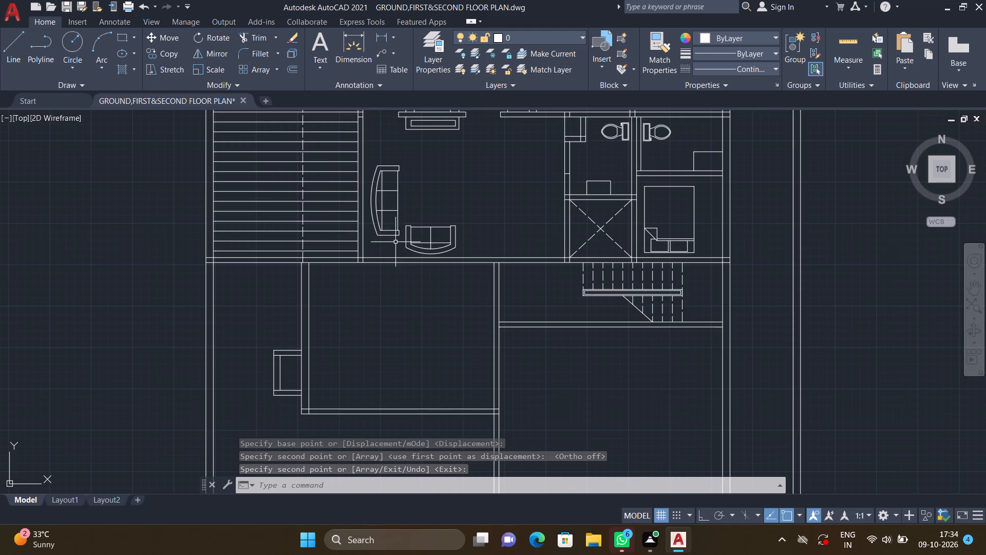
{"action": "middle_click_drag", "start_coordinate": [382, 244], "coordinate": [413, 244]}
{"action": "scroll", "coordinate": [413, 245], "scroll_direction": "down", "scroll_amount": 2}
{"action": "middle_click_drag", "start_coordinate": [310, 273], "coordinate": [411, 279]}
{"action": "scroll", "coordinate": [410, 279], "scroll_direction": "down", "scroll_amount": 3}
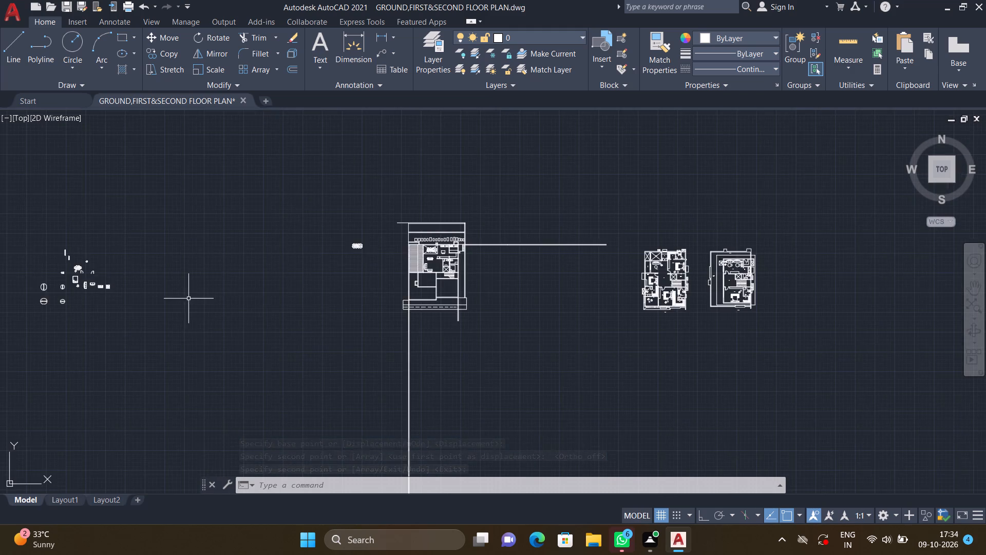
{"action": "middle_click_drag", "start_coordinate": [211, 295], "coordinate": [416, 290]}
{"action": "middle_click_drag", "start_coordinate": [327, 295], "coordinate": [443, 295]}
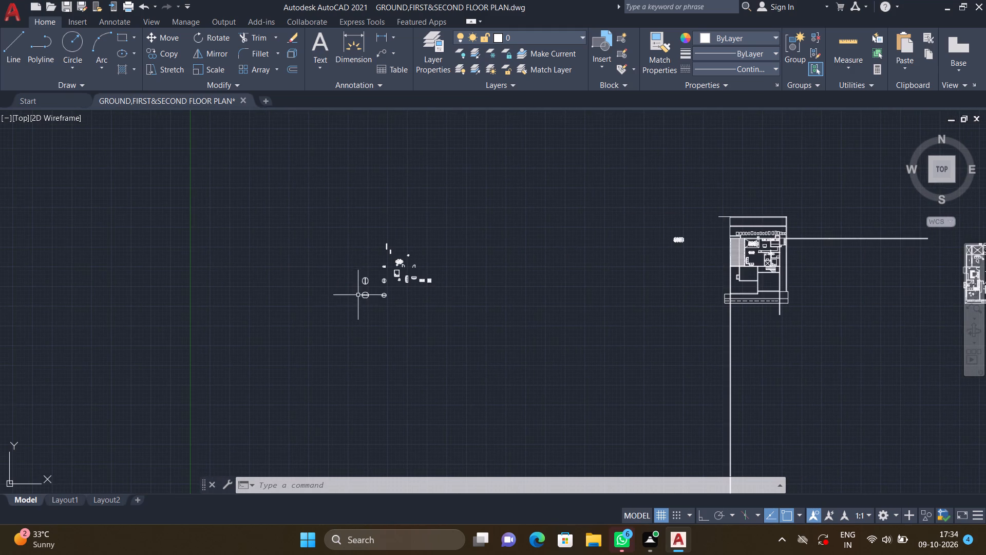
{"action": "scroll", "coordinate": [358, 292], "scroll_direction": "up", "scroll_amount": 3}
{"action": "middle_click_drag", "start_coordinate": [483, 251], "coordinate": [465, 281]}
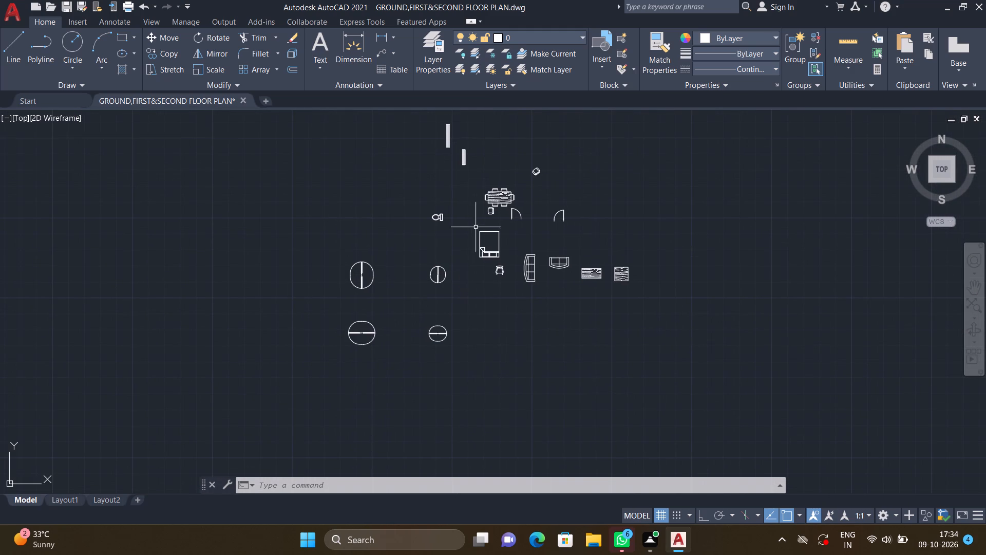
{"action": "scroll", "coordinate": [483, 215], "scroll_direction": "up", "scroll_amount": 3}
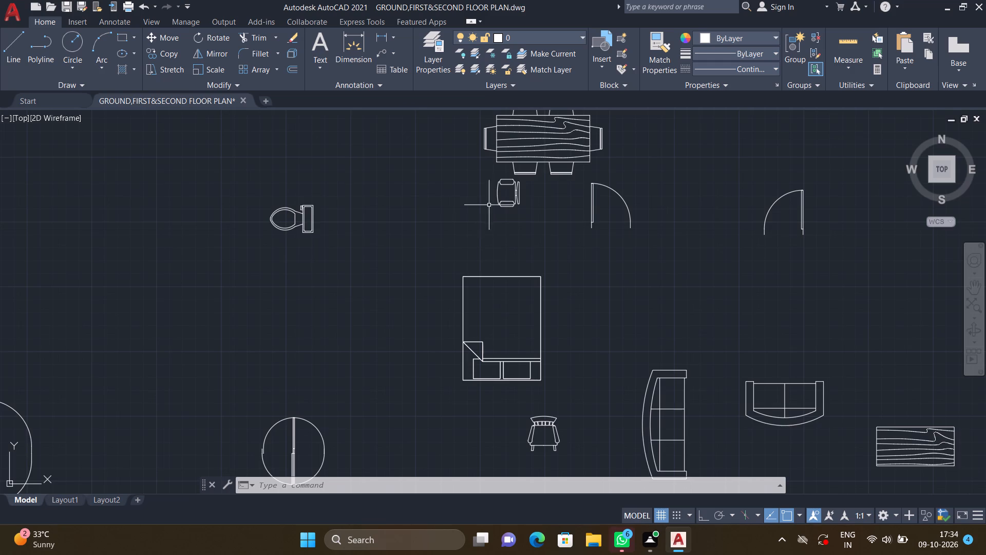
{"action": "middle_click_drag", "start_coordinate": [496, 204], "coordinate": [484, 281]}
{"action": "scroll", "coordinate": [504, 271], "scroll_direction": "up", "scroll_amount": 2}
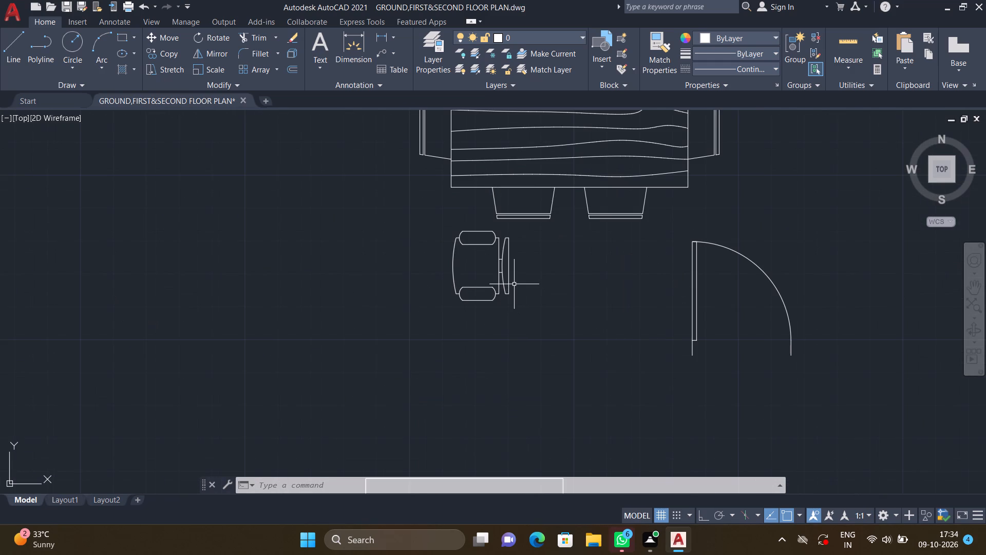
{"action": "key", "text": "c"}
{"action": "key", "text": "o"}
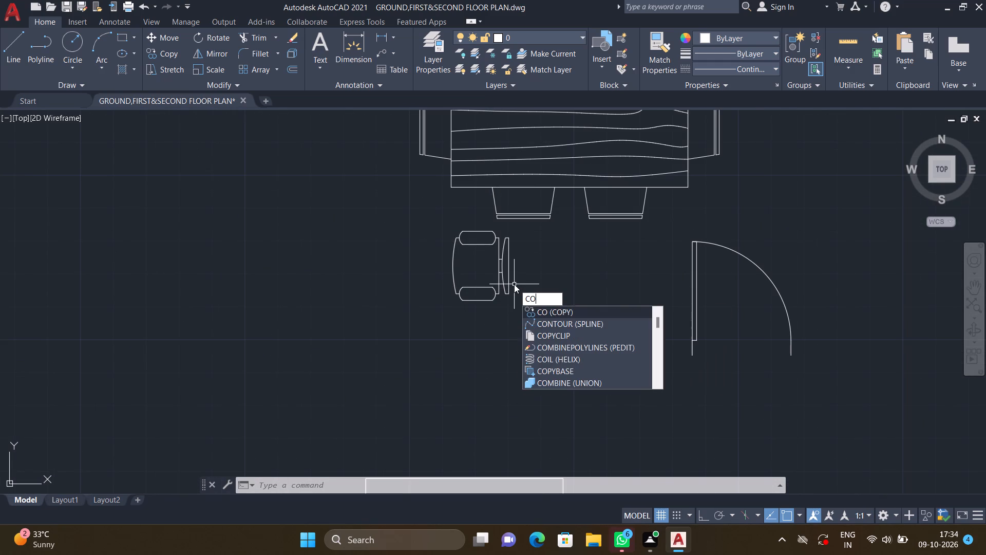
{"action": "key", "text": "Return"}
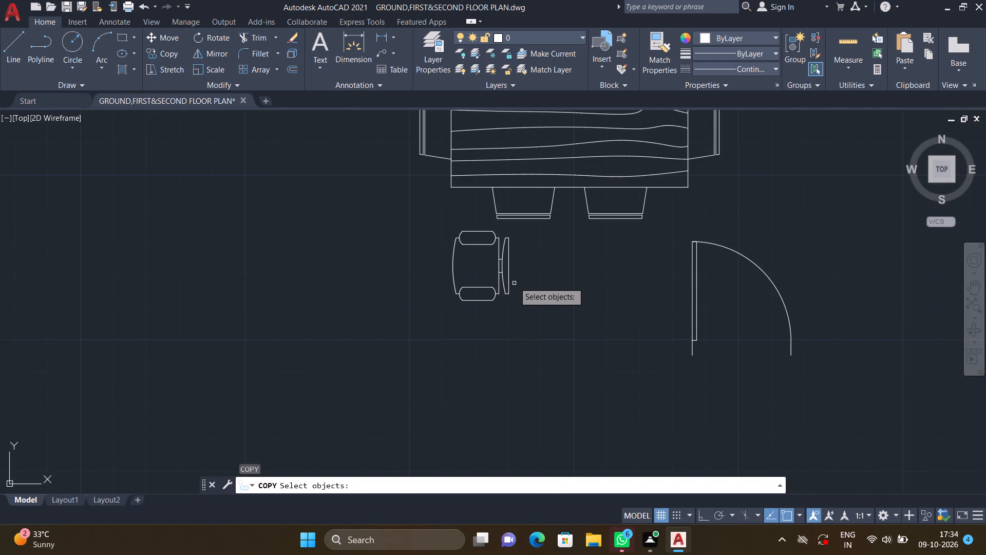
{"action": "left_click", "coordinate": [508, 273]}
{"action": "key", "text": "Return"}
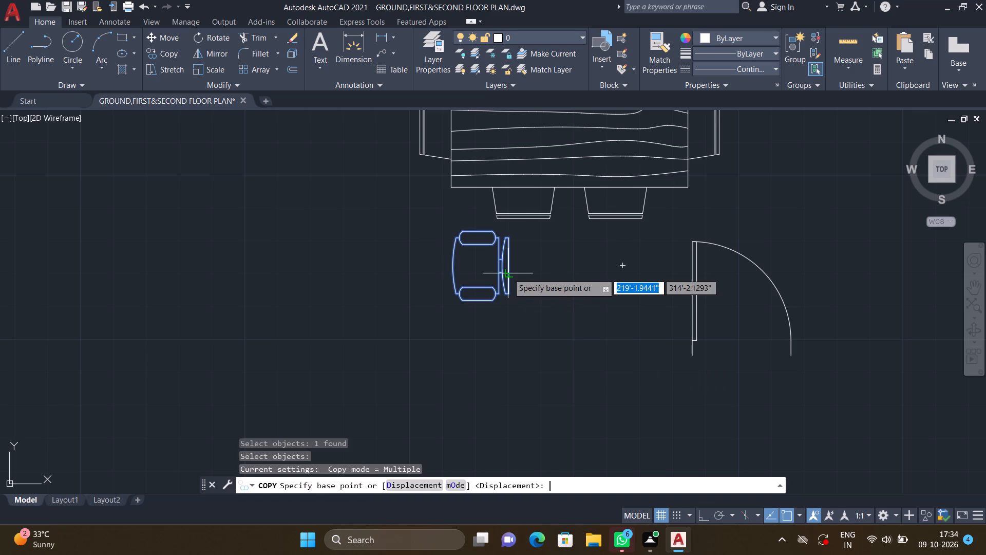
{"action": "left_click", "coordinate": [507, 268]}
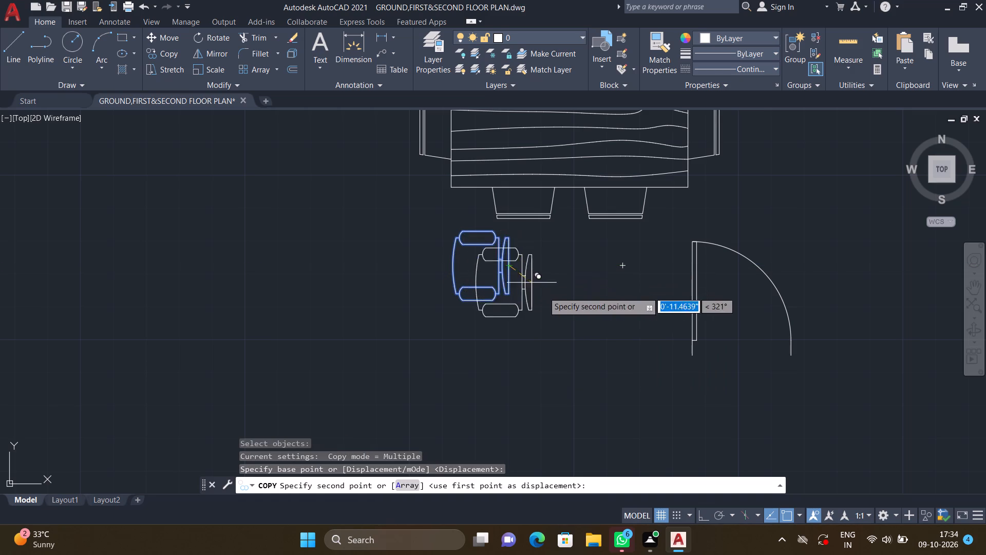
{"action": "scroll", "coordinate": [553, 296], "scroll_direction": "down", "scroll_amount": 3}
{"action": "middle_click_drag", "start_coordinate": [691, 353], "coordinate": [574, 326]}
{"action": "scroll", "coordinate": [571, 330], "scroll_direction": "down", "scroll_amount": 2}
{"action": "middle_click_drag", "start_coordinate": [656, 313], "coordinate": [541, 283]}
{"action": "scroll", "coordinate": [538, 286], "scroll_direction": "down", "scroll_amount": 3}
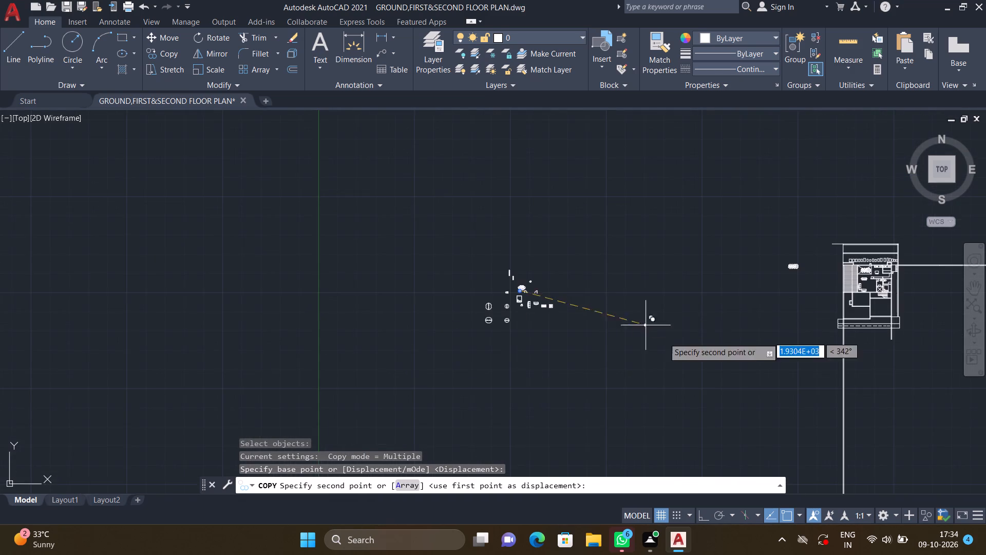
{"action": "middle_click_drag", "start_coordinate": [624, 318], "coordinate": [452, 269]}
{"action": "middle_click_drag", "start_coordinate": [590, 256], "coordinate": [440, 301]}
{"action": "scroll", "coordinate": [552, 287], "scroll_direction": "up", "scroll_amount": 3}
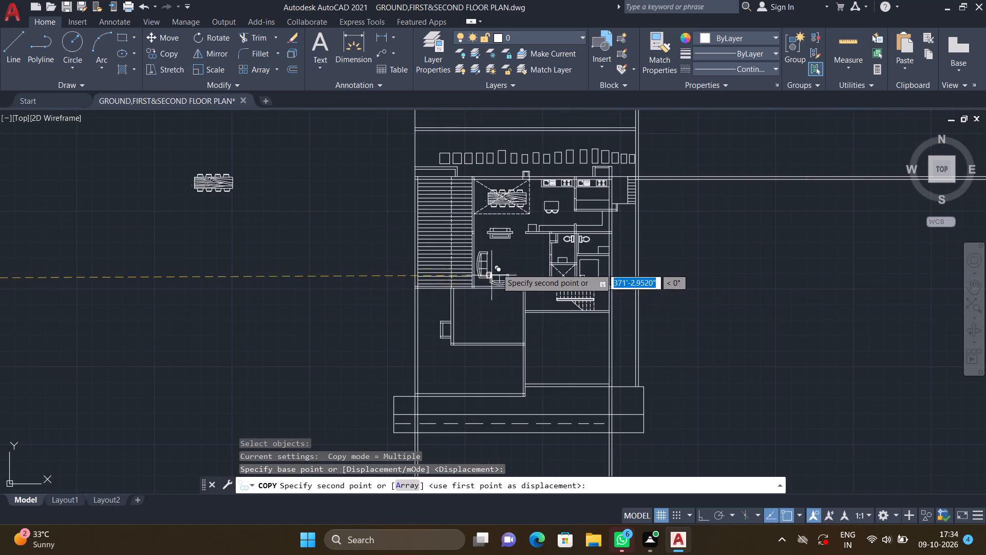
{"action": "scroll", "coordinate": [503, 268], "scroll_direction": "up", "scroll_amount": 3}
{"action": "scroll", "coordinate": [556, 267], "scroll_direction": "up", "scroll_amount": 1}
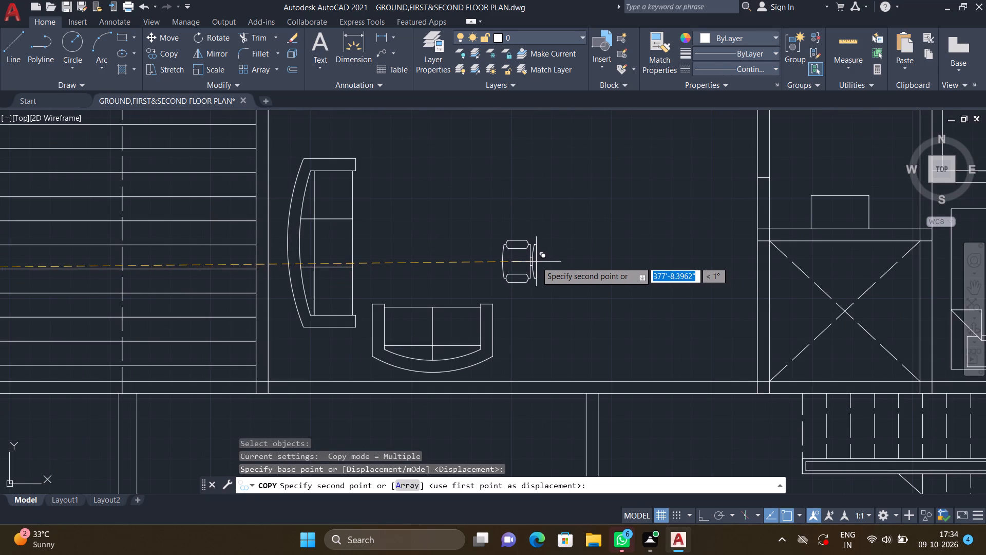
{"action": "left_click", "coordinate": [532, 265]}
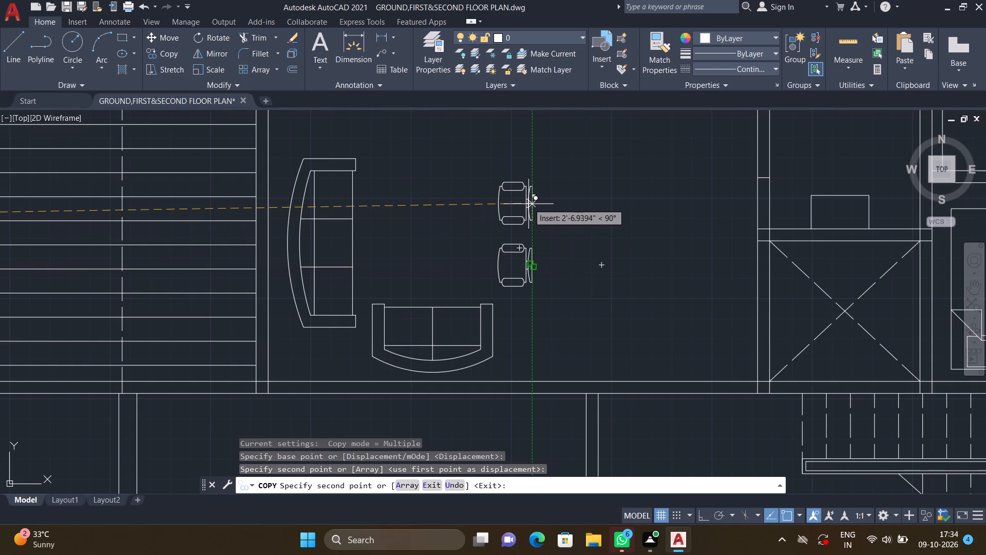
{"action": "left_click", "coordinate": [528, 206]}
{"action": "key", "text": "Return"}
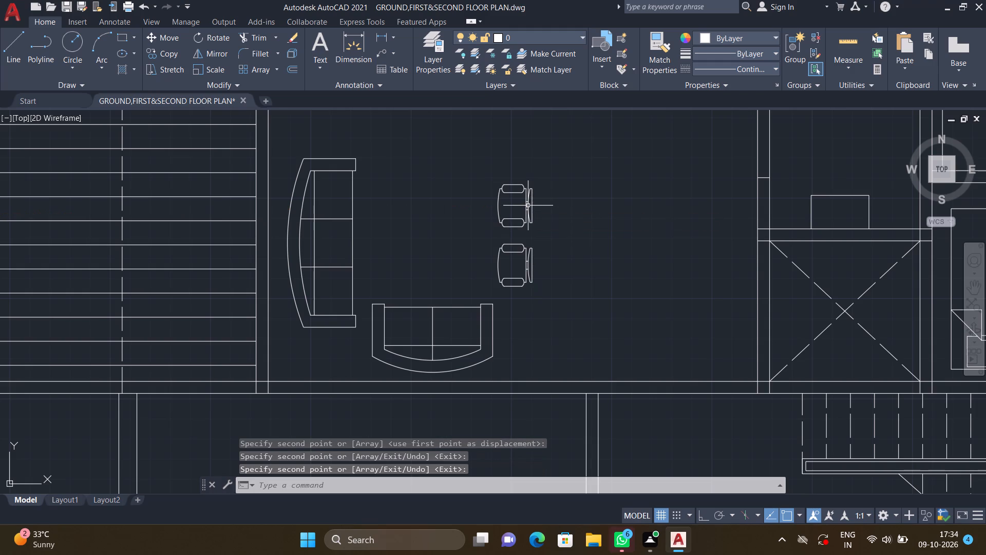
{"action": "scroll", "coordinate": [491, 212], "scroll_direction": "down", "scroll_amount": 1}
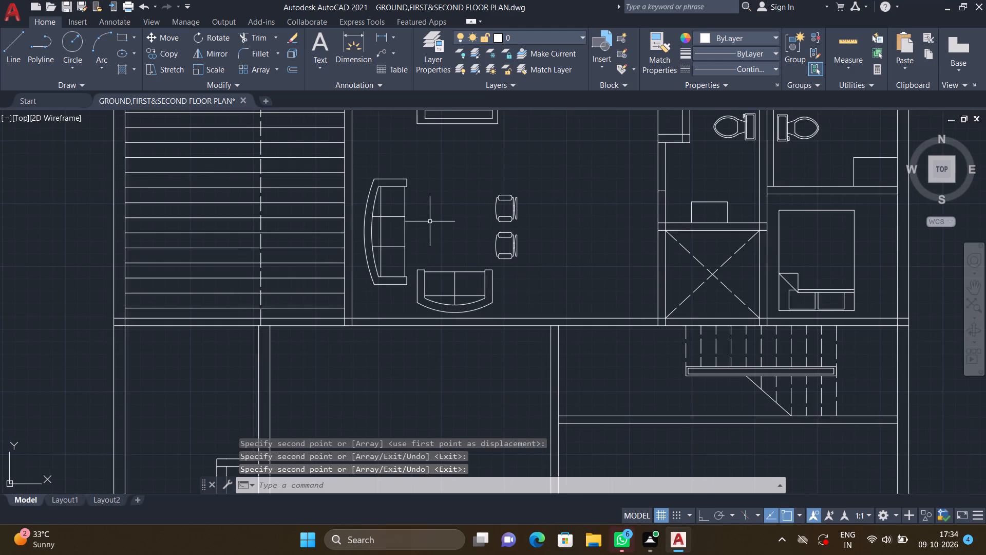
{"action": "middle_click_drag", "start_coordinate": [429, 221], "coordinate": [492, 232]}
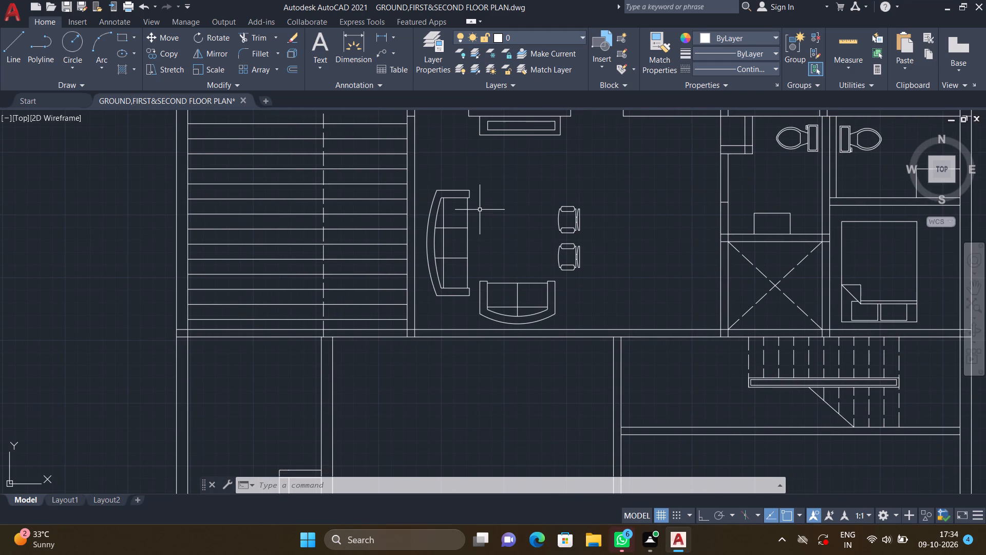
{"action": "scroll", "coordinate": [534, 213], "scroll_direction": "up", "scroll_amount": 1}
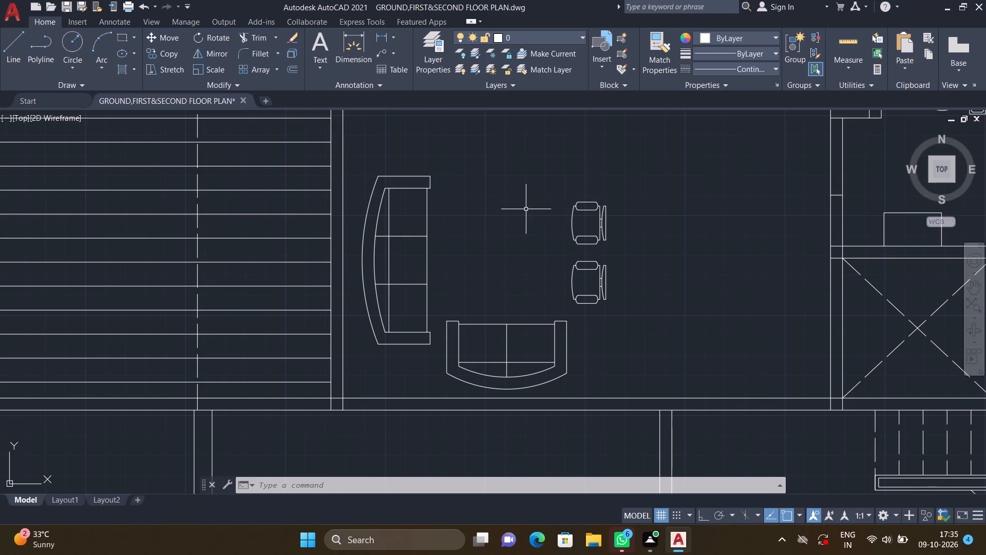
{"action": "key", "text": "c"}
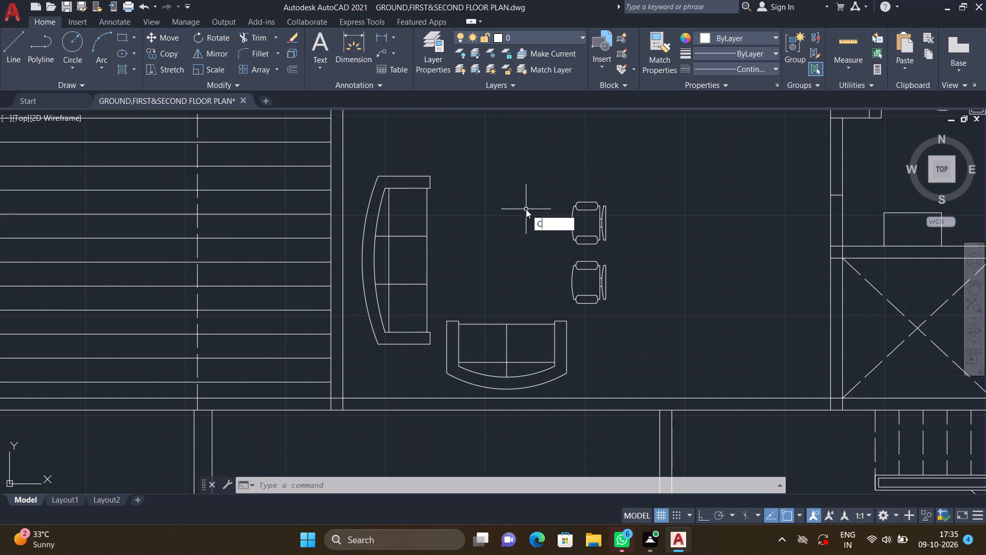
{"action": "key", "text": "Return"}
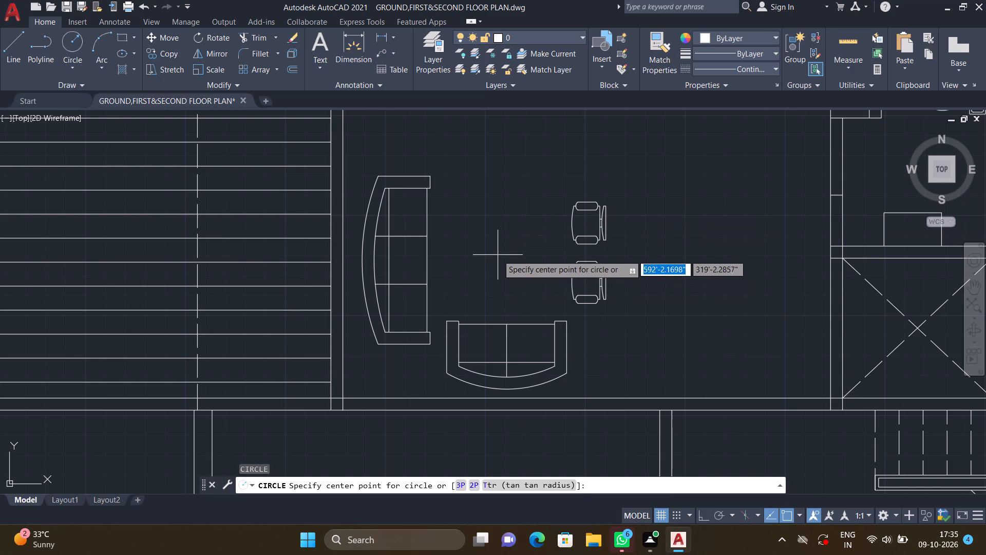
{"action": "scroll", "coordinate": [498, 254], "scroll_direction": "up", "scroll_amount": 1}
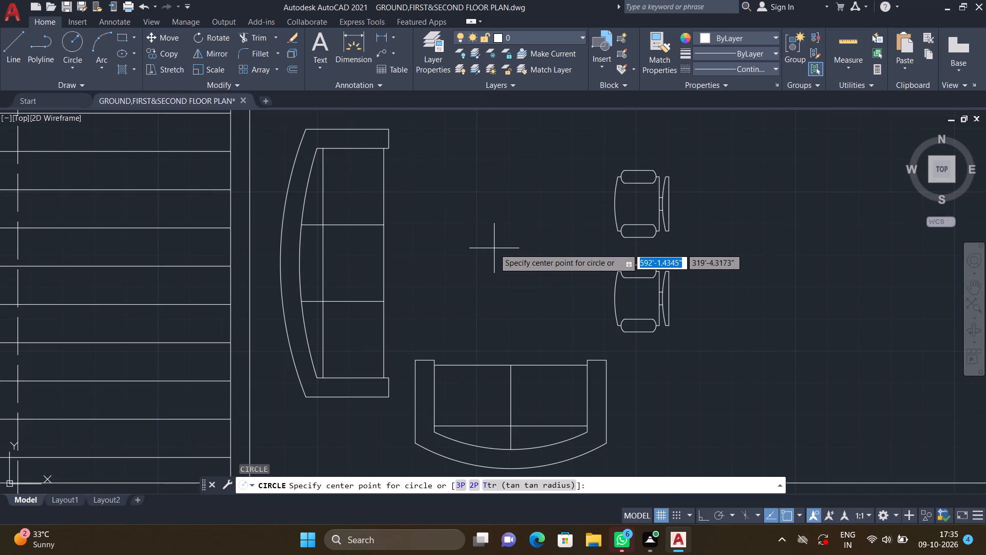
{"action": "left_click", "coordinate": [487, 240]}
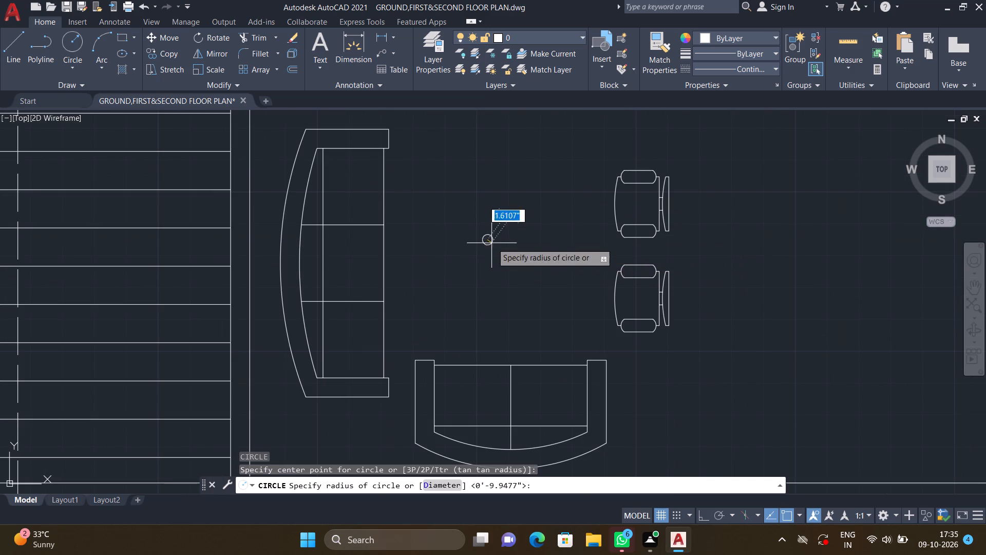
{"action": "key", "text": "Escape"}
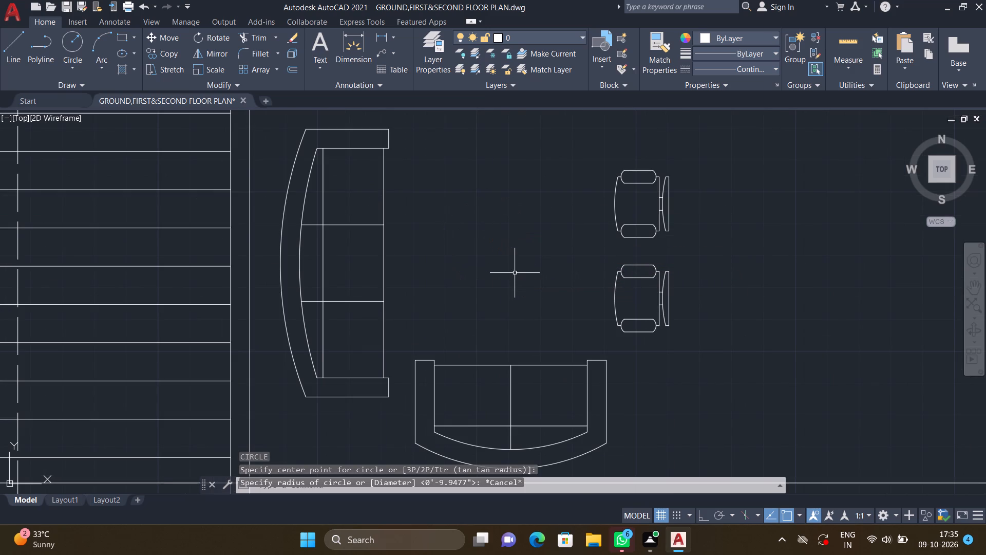
Draw a circle as a round centre table in the hall, between the three-seater sofa and the two armchairs, above the two-seater.
{"action": "key", "text": "c"}
{"action": "key", "text": "Return"}
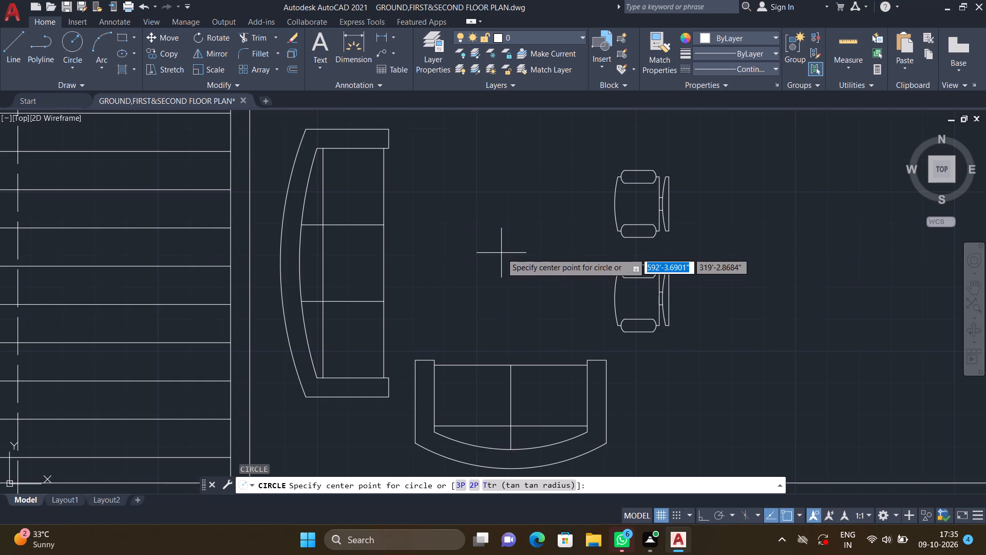
{"action": "double_click", "coordinate": [492, 251]}
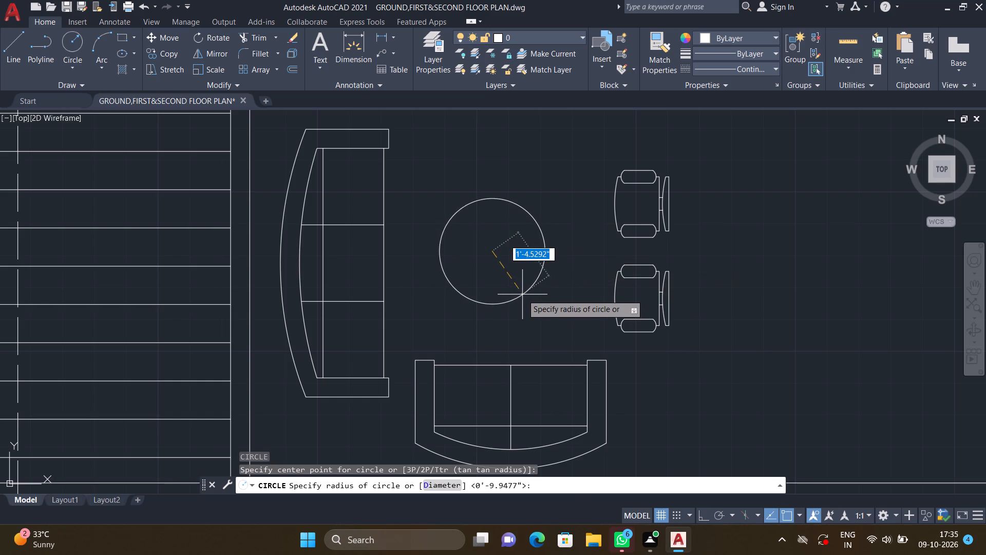
{"action": "left_click", "coordinate": [516, 286]}
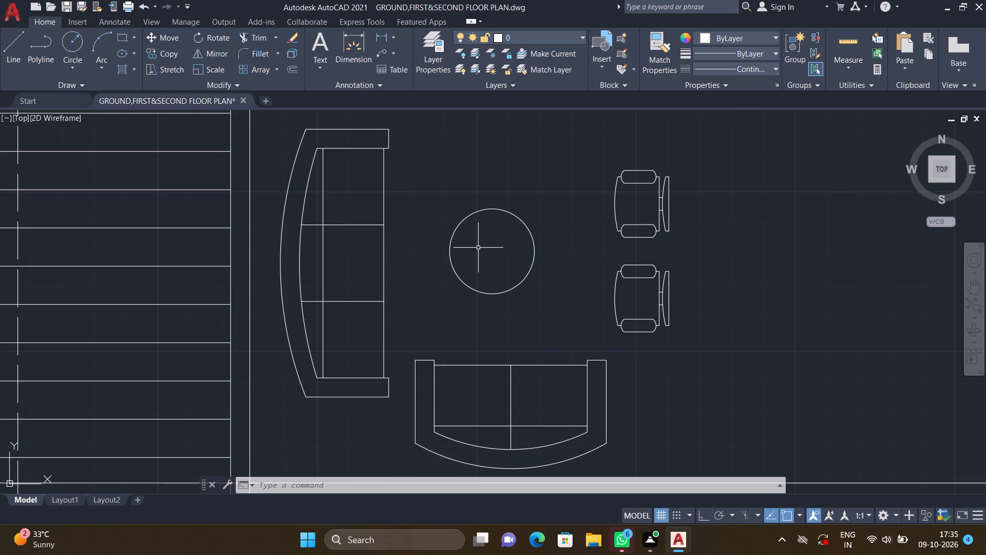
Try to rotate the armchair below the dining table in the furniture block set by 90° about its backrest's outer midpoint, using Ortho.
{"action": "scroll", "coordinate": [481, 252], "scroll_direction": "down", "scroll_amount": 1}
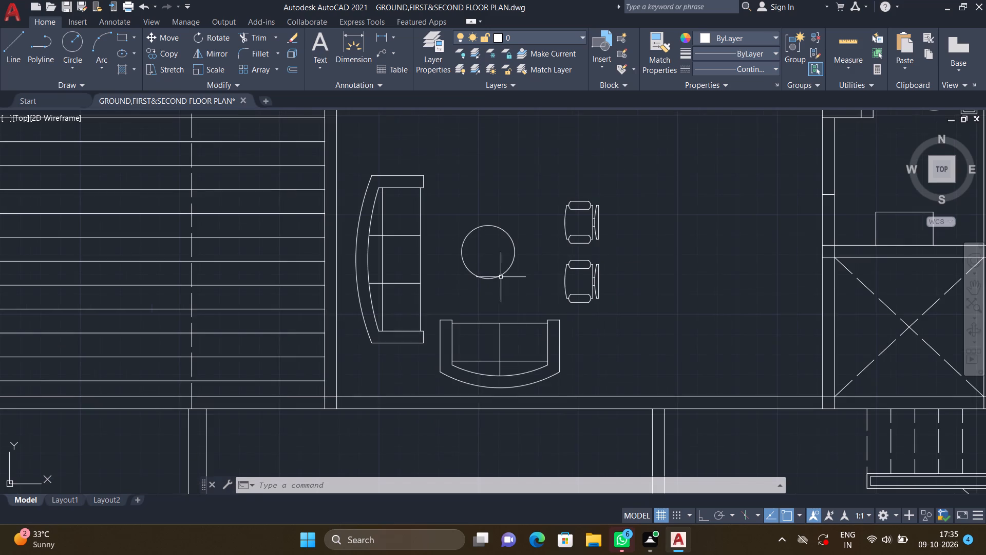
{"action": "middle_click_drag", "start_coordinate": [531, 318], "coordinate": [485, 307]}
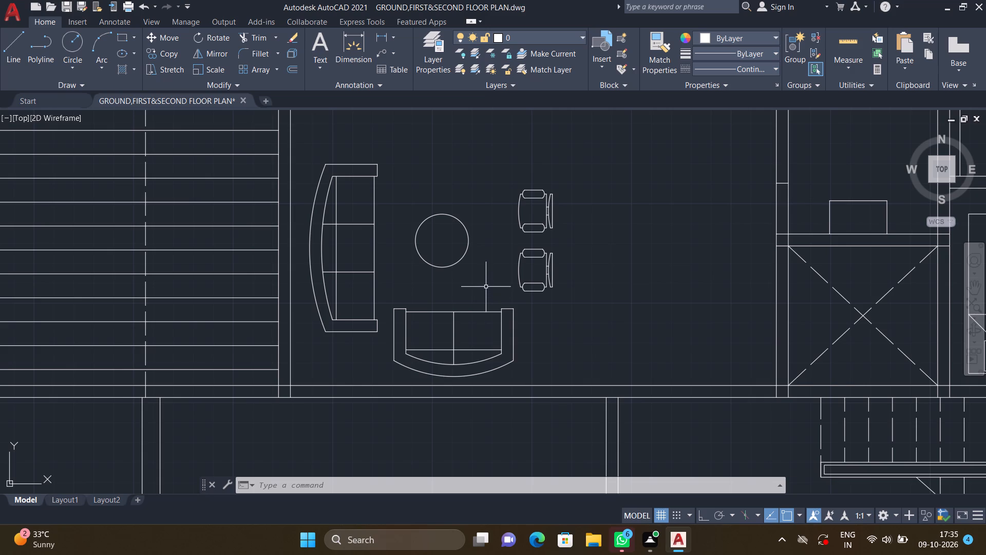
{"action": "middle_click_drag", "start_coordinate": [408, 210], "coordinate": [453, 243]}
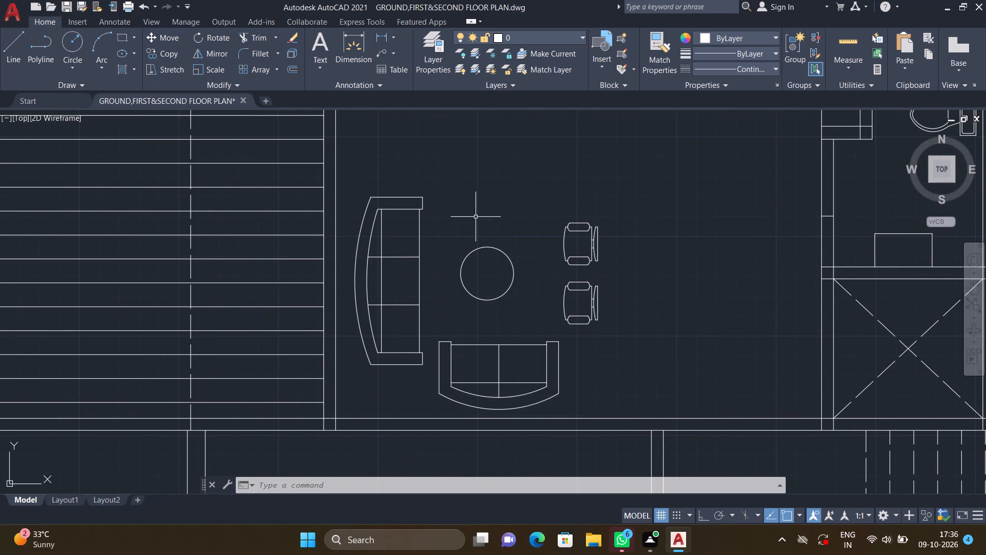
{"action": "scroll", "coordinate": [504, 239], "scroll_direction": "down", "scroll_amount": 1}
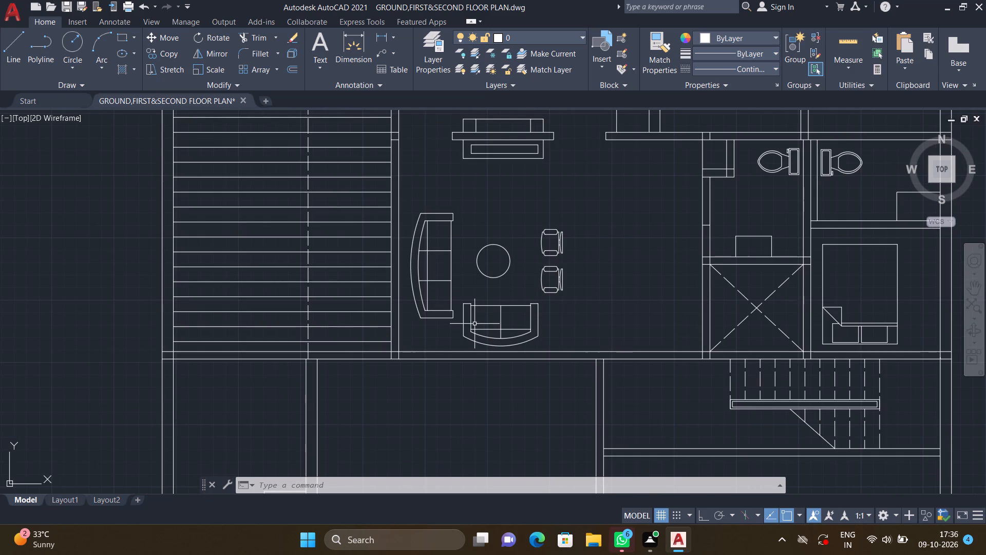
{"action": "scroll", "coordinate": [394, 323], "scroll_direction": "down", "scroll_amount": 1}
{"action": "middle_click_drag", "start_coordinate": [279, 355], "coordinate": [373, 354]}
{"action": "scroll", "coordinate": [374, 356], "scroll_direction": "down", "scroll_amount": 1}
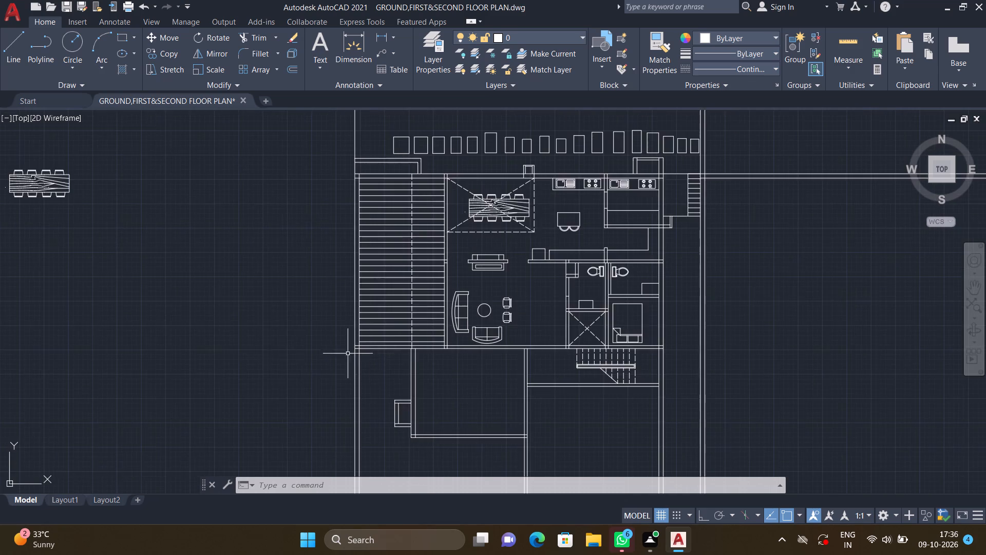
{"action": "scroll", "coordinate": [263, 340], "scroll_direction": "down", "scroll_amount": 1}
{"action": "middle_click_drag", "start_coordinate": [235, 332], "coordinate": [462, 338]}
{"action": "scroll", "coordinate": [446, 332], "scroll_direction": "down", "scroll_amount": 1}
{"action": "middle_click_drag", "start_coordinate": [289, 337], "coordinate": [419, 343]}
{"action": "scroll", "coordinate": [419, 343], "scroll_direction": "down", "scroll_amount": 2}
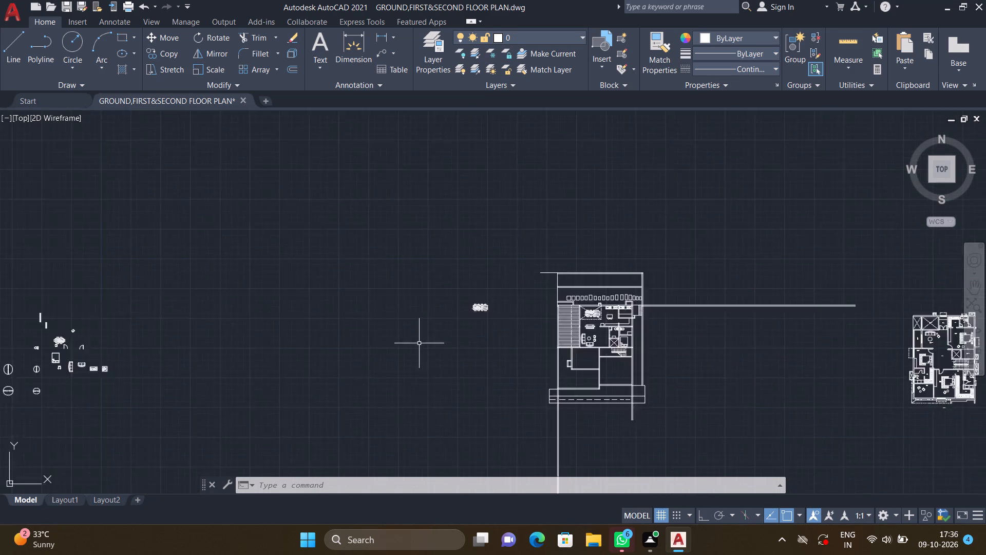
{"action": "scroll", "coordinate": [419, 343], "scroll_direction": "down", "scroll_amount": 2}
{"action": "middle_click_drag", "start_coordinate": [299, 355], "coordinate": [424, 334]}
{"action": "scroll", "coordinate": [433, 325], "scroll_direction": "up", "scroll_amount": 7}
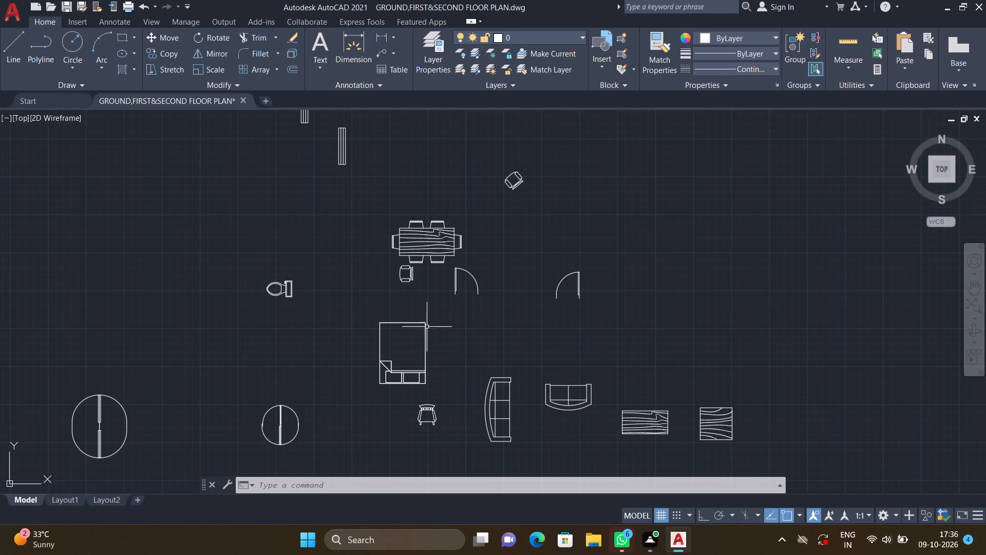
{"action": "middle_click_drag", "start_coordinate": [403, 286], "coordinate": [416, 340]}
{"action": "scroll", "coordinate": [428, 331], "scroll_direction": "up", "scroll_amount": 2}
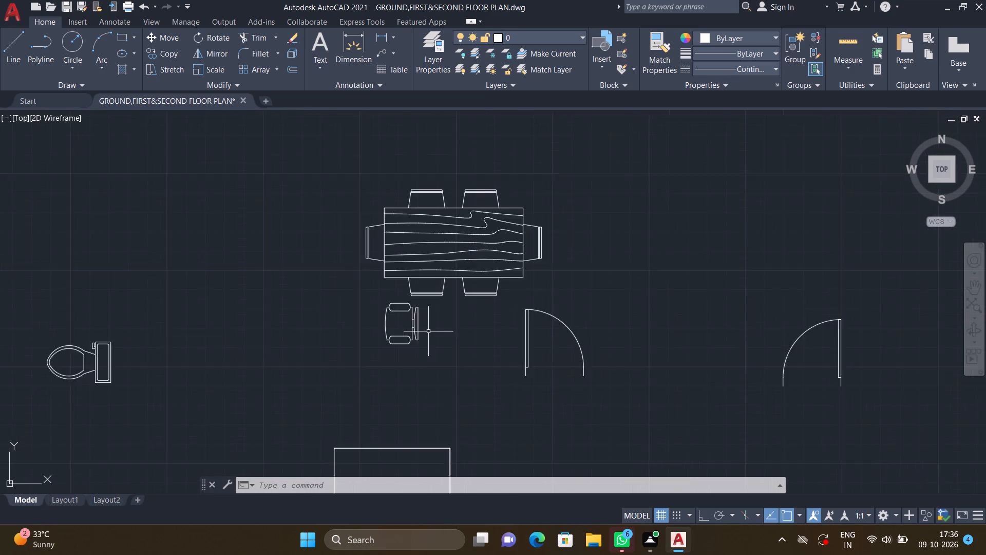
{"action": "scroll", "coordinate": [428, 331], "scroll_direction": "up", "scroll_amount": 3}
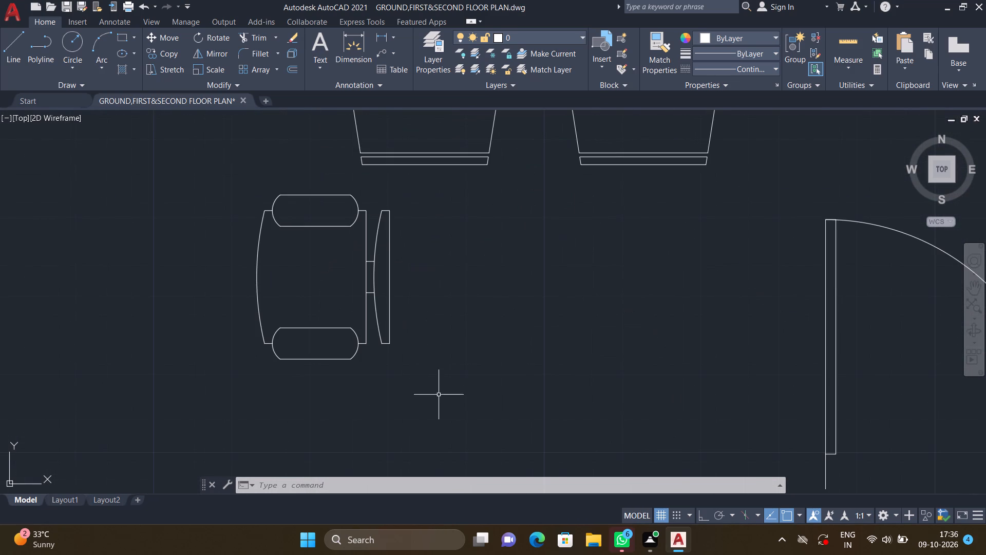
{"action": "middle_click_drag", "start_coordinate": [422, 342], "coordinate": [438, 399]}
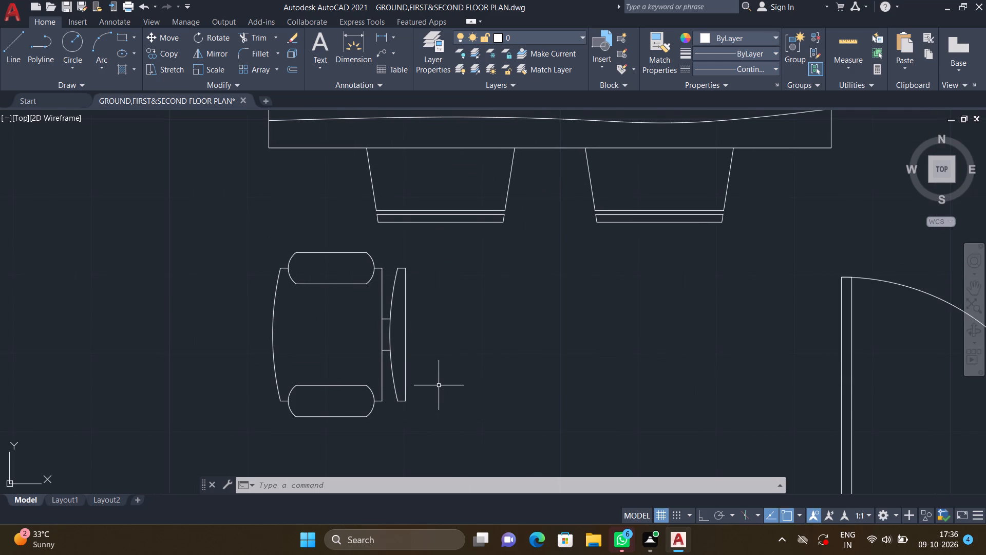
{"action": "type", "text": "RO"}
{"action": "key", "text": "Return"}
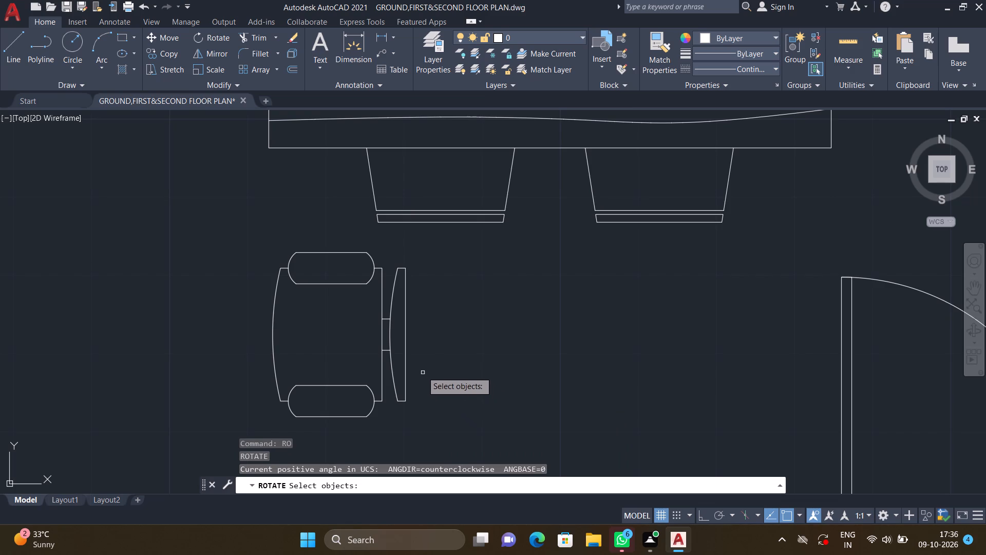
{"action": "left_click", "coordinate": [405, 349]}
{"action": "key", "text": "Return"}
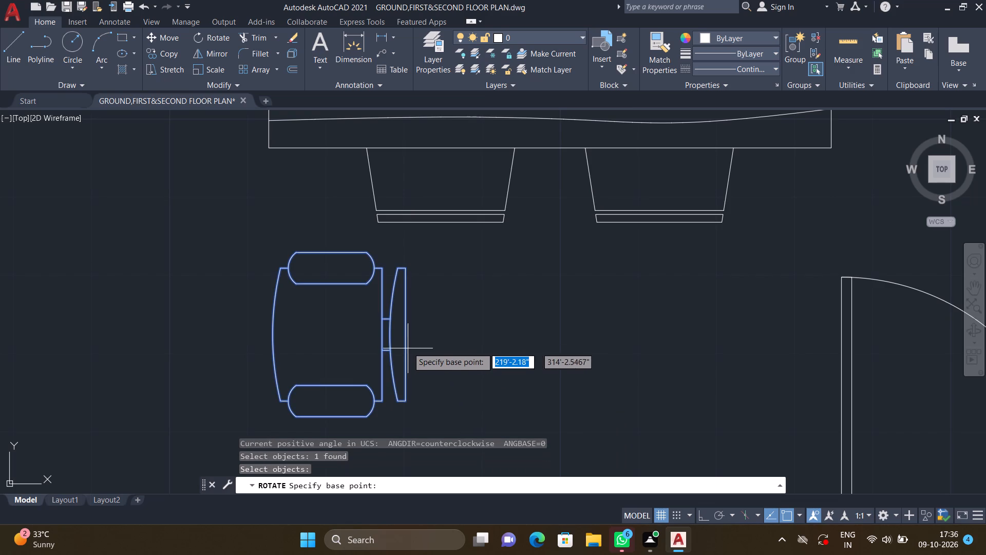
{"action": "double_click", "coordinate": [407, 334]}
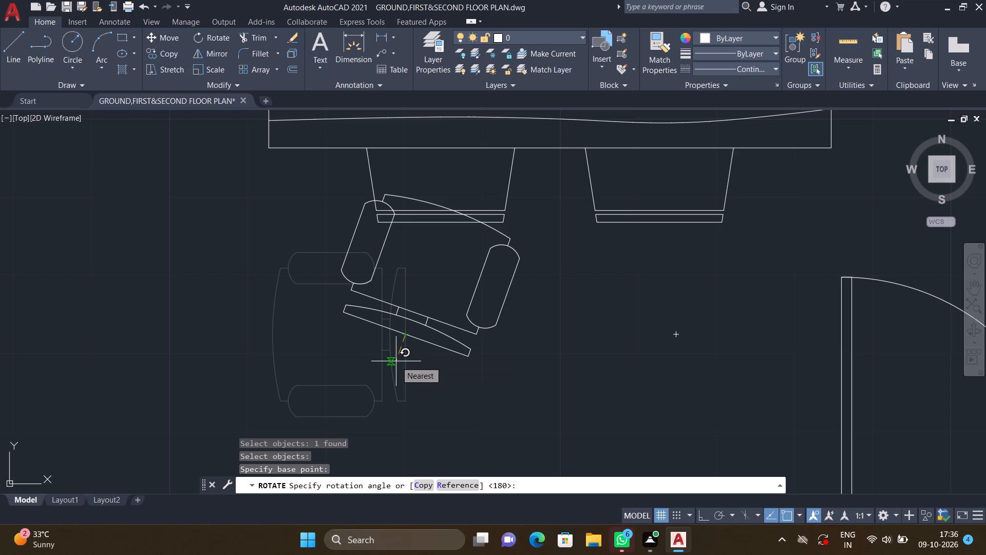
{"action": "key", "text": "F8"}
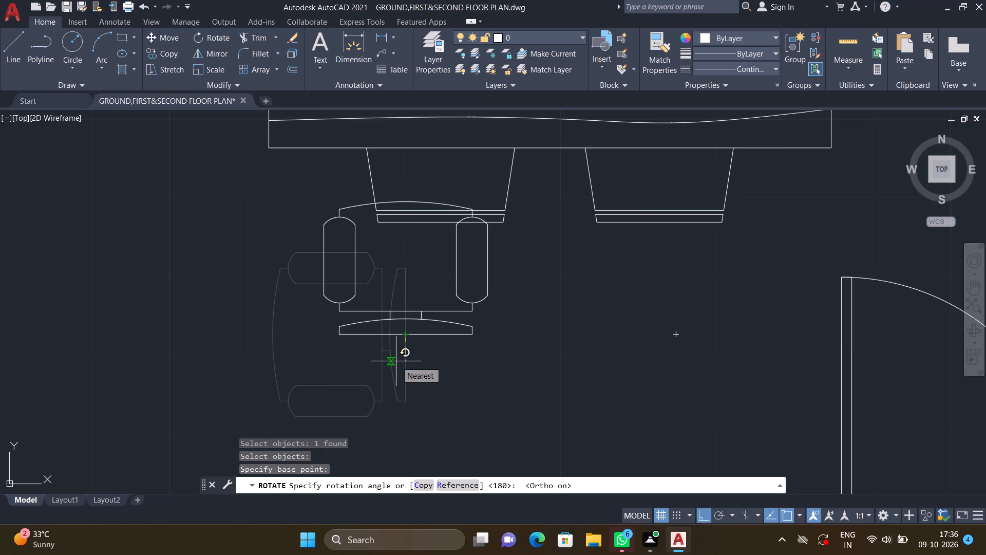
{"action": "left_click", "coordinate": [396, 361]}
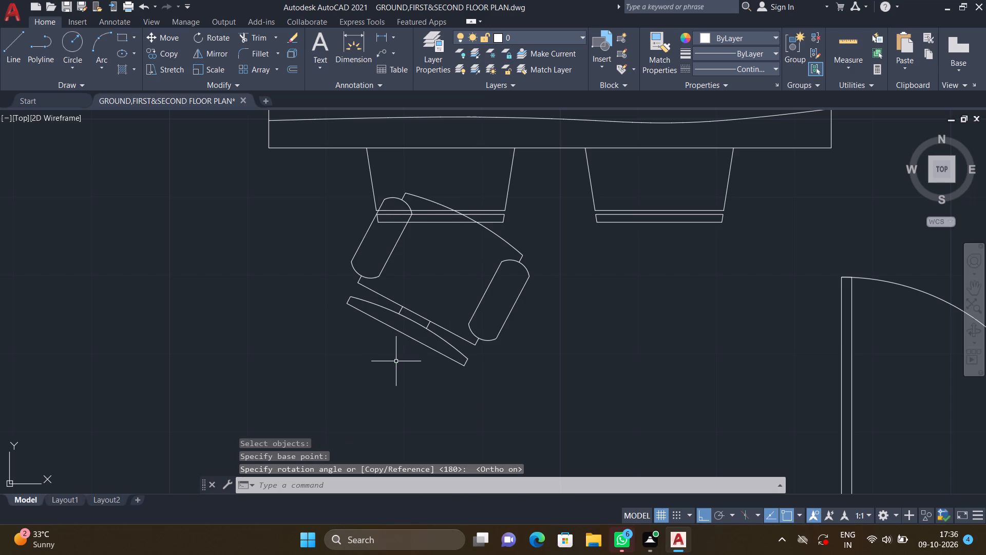
Erase the tilted armchair below the dining table in the furniture block set.
{"action": "scroll", "coordinate": [498, 383], "scroll_direction": "down", "scroll_amount": 2}
{"action": "middle_click_drag", "start_coordinate": [500, 384], "coordinate": [433, 345]}
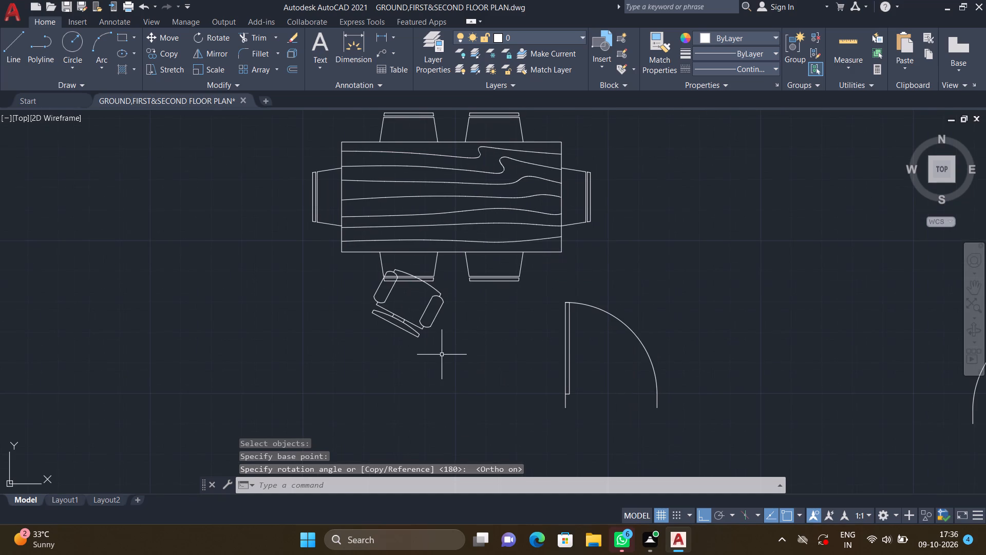
{"action": "left_click", "coordinate": [421, 325]}
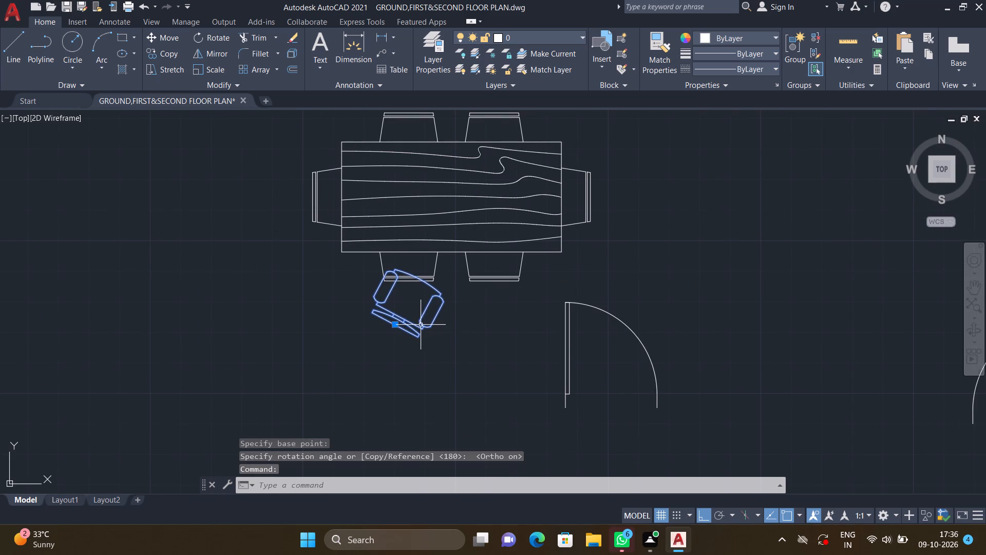
{"action": "key", "text": "Delete"}
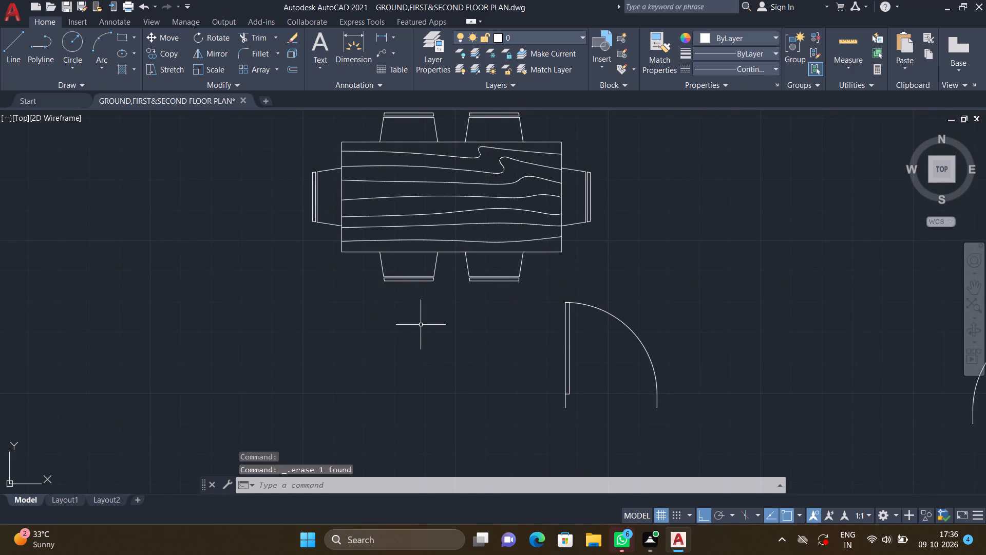
Insert the Chair - Desk block from DesignCenter's Home - Space Planner drawing into the empty area left of the furniture block set.
{"action": "scroll", "coordinate": [434, 351], "scroll_direction": "down", "scroll_amount": 4}
{"action": "middle_click_drag", "start_coordinate": [414, 376], "coordinate": [388, 280]}
{"action": "scroll", "coordinate": [390, 288], "scroll_direction": "down", "scroll_amount": 1}
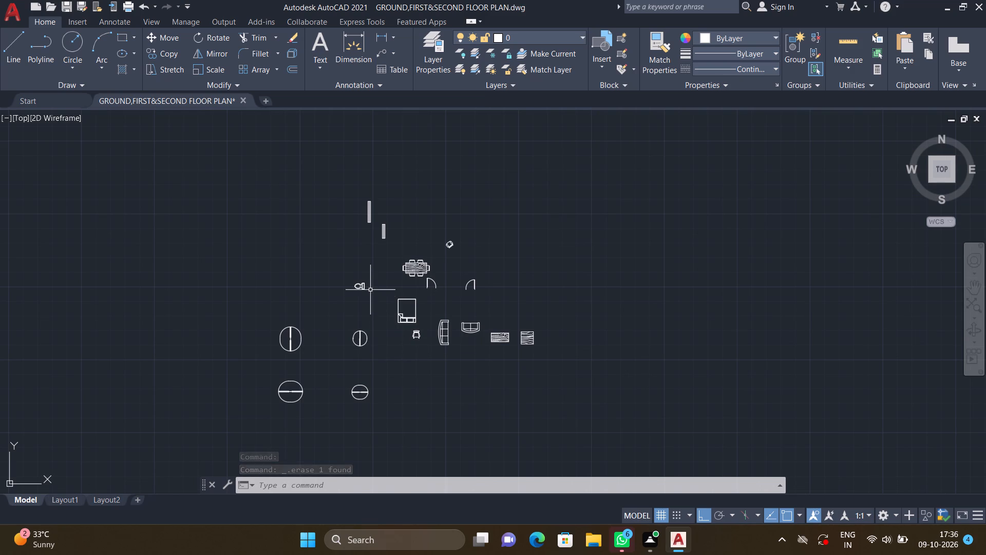
{"action": "key", "text": "2"}
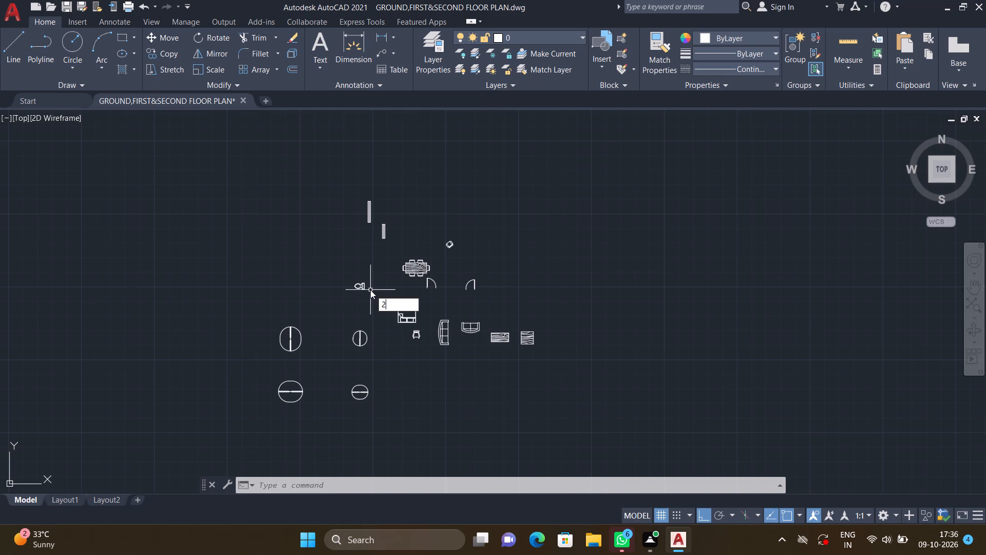
{"action": "key", "text": "Escape"}
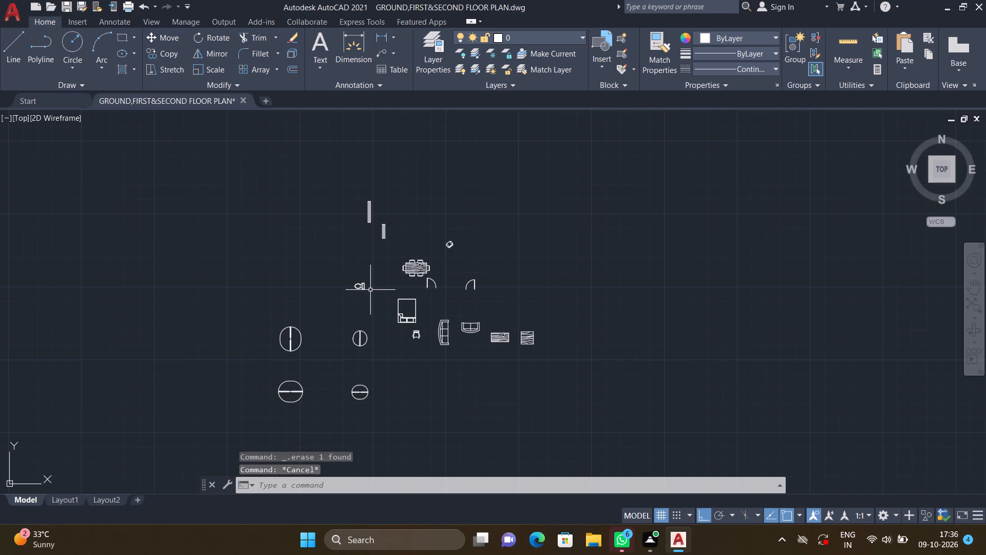
{"action": "key", "text": "ctrl+2"}
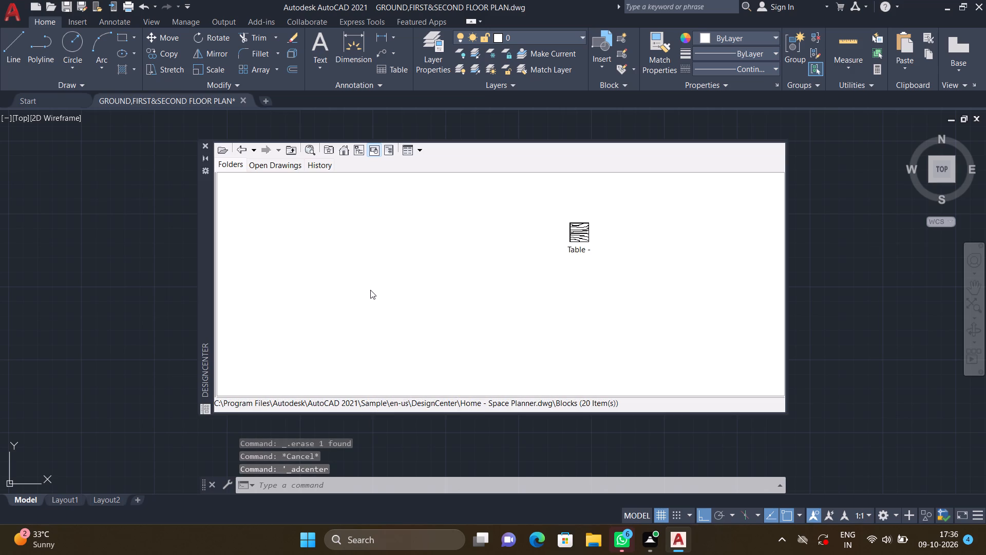
{"action": "left_click_drag", "start_coordinate": [292, 181], "coordinate": [236, 249]}
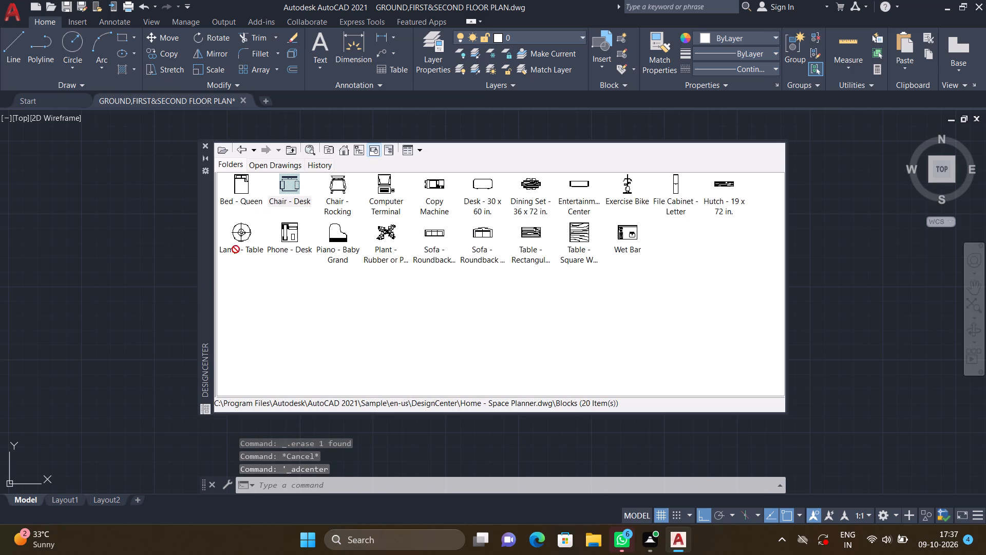
{"action": "left_click_drag", "start_coordinate": [236, 249], "coordinate": [167, 380]}
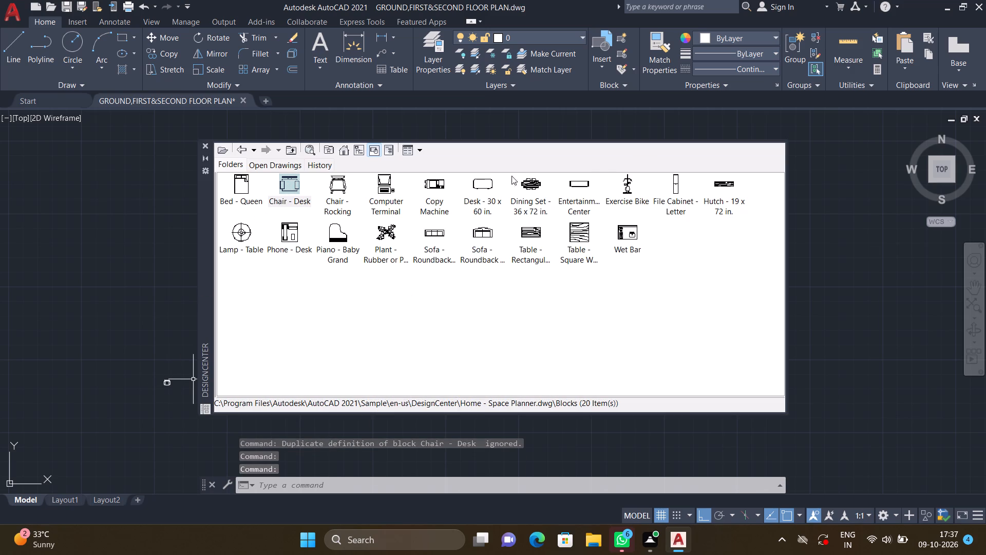
{"action": "left_click", "coordinate": [206, 143]}
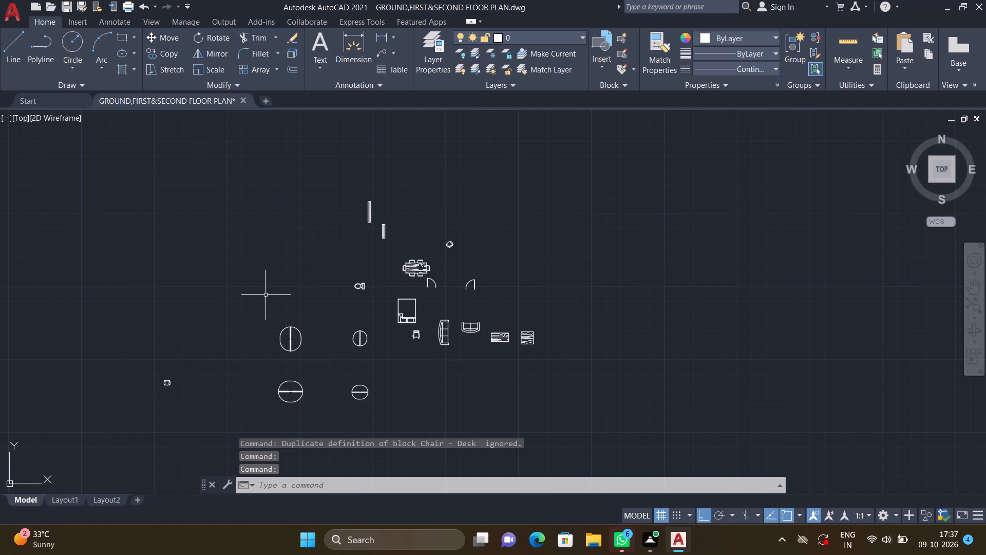
Rotate the newly inserted desk chair 180° about its backrest's outer midpoint, so the backrest lies below the seat.
{"action": "middle_click_drag", "start_coordinate": [260, 293], "coordinate": [327, 273]}
{"action": "scroll", "coordinate": [245, 352], "scroll_direction": "down", "scroll_amount": 1}
{"action": "scroll", "coordinate": [244, 355], "scroll_direction": "up", "scroll_amount": 2}
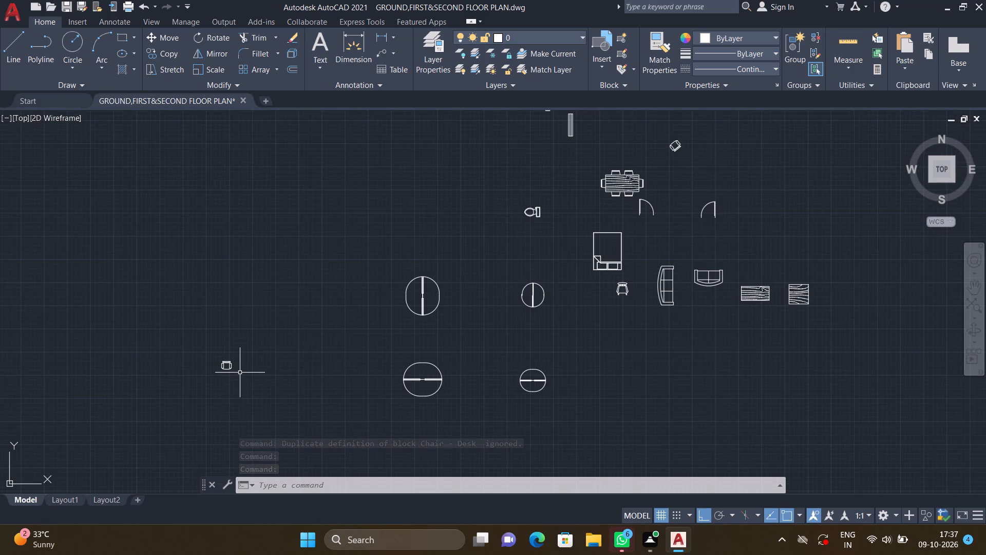
{"action": "scroll", "coordinate": [235, 364], "scroll_direction": "up", "scroll_amount": 2}
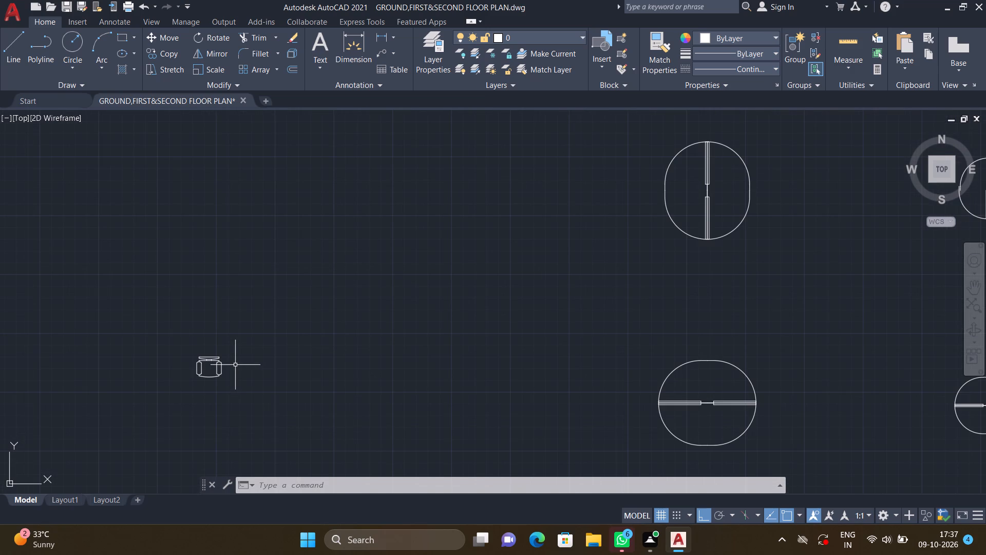
{"action": "key", "text": "r"}
{"action": "key", "text": "o"}
{"action": "key", "text": "Return"}
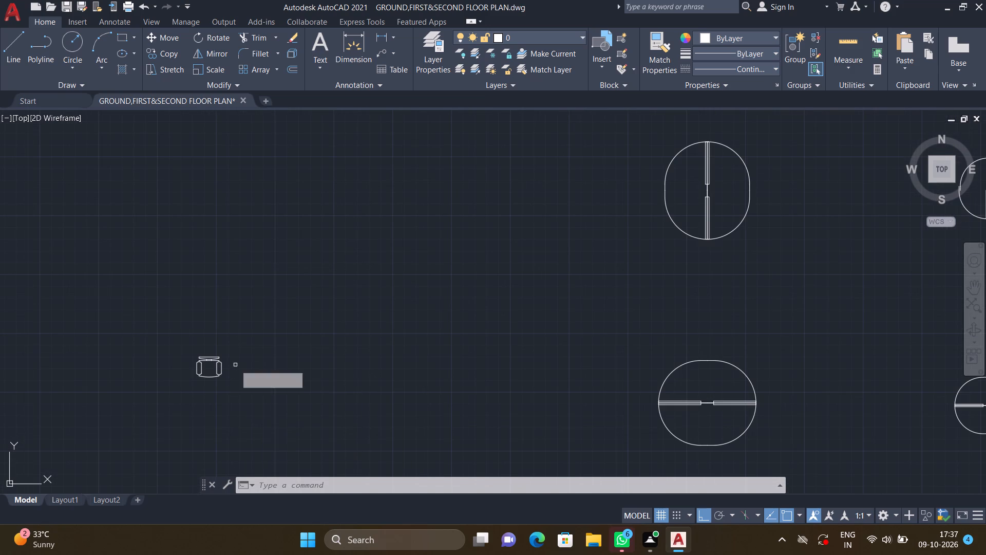
{"action": "left_click", "coordinate": [218, 369]}
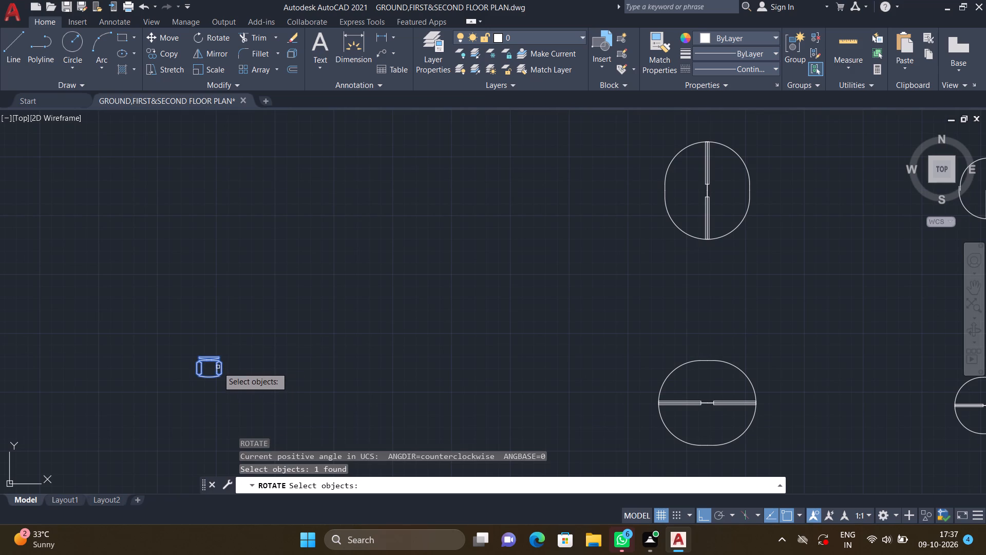
{"action": "key", "text": "Return"}
{"action": "scroll", "coordinate": [201, 358], "scroll_direction": "up", "scroll_amount": 1}
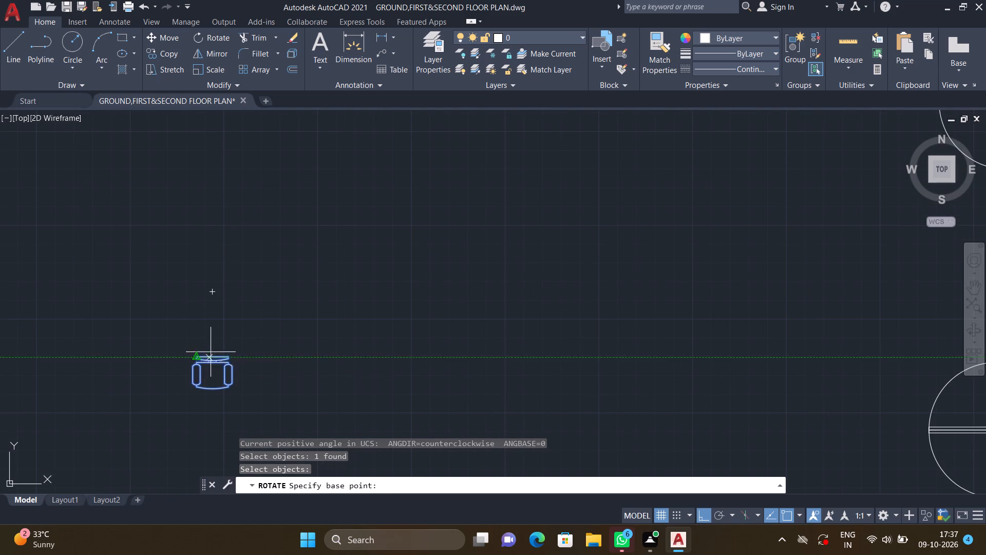
{"action": "double_click", "coordinate": [211, 355]}
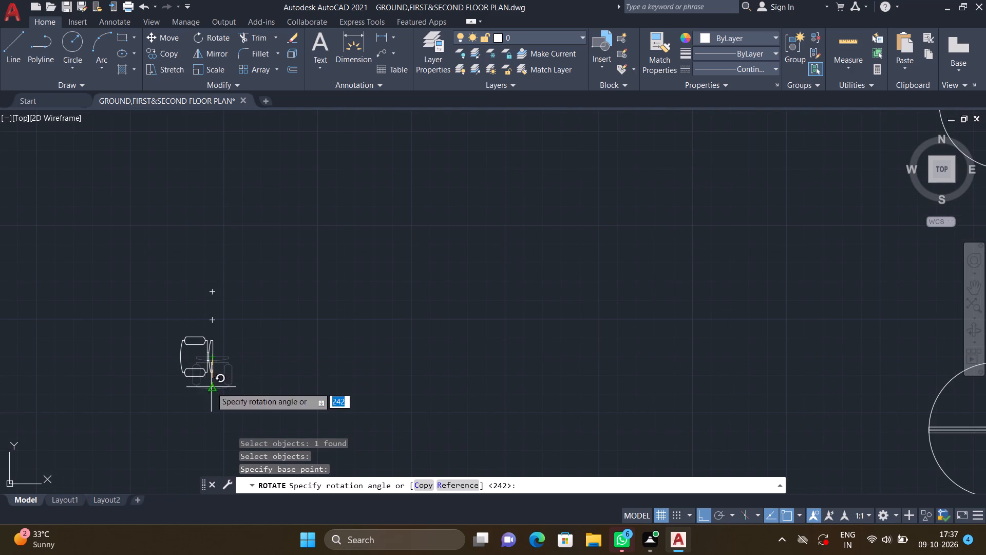
{"action": "double_click", "coordinate": [160, 350]}
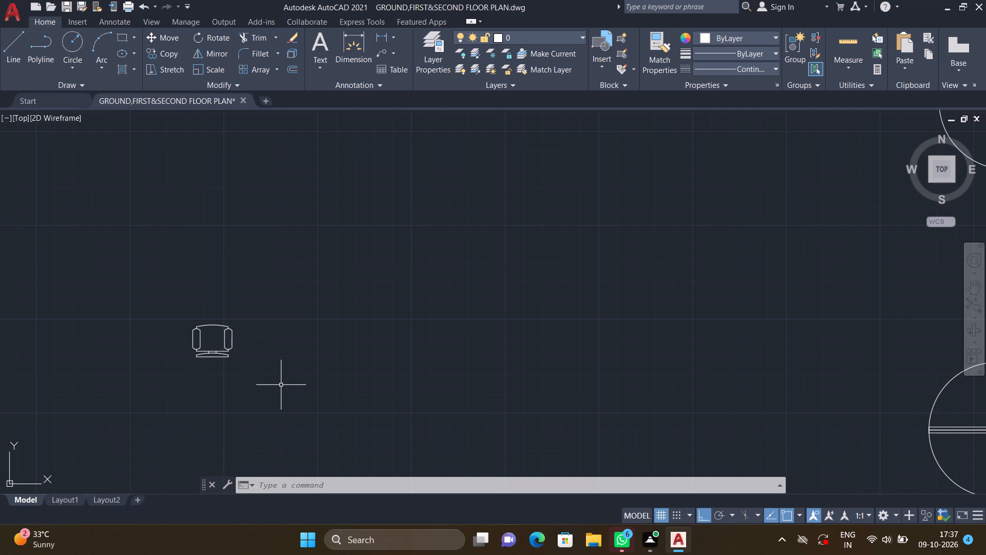
Copy the rotated desk chair from its backrest's midpoint into the hall, below the three-seater sofa and beside the two-seater, with Ortho off.
{"action": "type", "text": "CO"}
{"action": "key", "text": "Return"}
{"action": "left_click", "coordinate": [213, 353]}
{"action": "key", "text": "Return"}
{"action": "scroll", "coordinate": [220, 365], "scroll_direction": "up", "scroll_amount": 2}
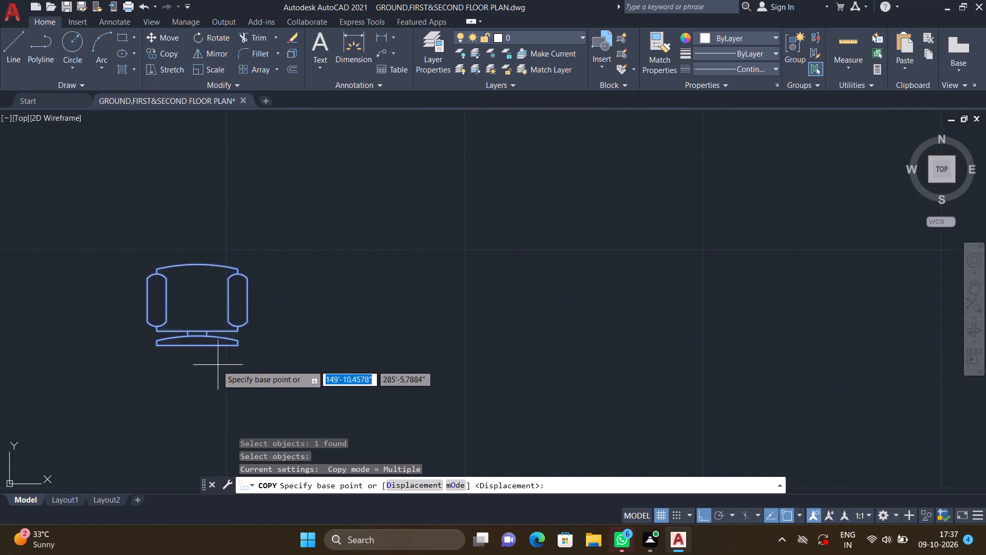
{"action": "scroll", "coordinate": [216, 365], "scroll_direction": "up", "scroll_amount": 1}
{"action": "left_click", "coordinate": [189, 336]}
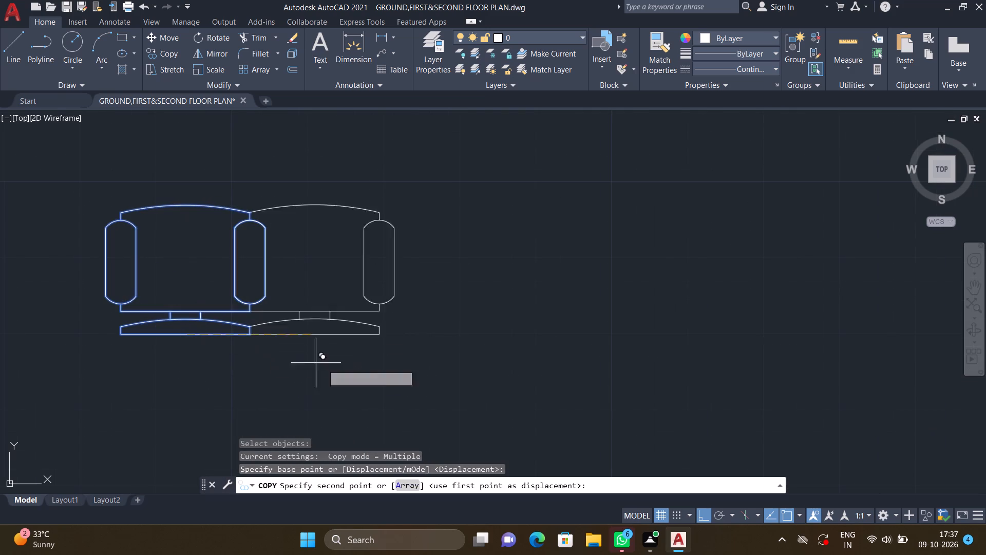
{"action": "scroll", "coordinate": [444, 403], "scroll_direction": "down", "scroll_amount": 4}
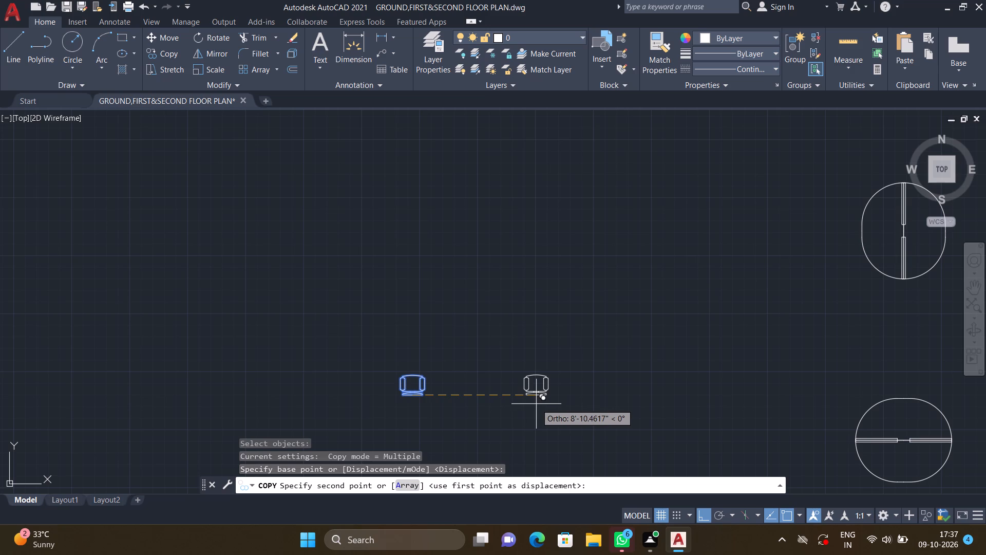
{"action": "key", "text": "F8"}
{"action": "scroll", "coordinate": [567, 405], "scroll_direction": "down", "scroll_amount": 3}
{"action": "middle_click_drag", "start_coordinate": [566, 398], "coordinate": [426, 326]}
{"action": "scroll", "coordinate": [438, 334], "scroll_direction": "down", "scroll_amount": 1}
{"action": "middle_click_drag", "start_coordinate": [566, 361], "coordinate": [478, 378]}
{"action": "scroll", "coordinate": [489, 366], "scroll_direction": "down", "scroll_amount": 4}
{"action": "middle_click_drag", "start_coordinate": [636, 377], "coordinate": [449, 328]}
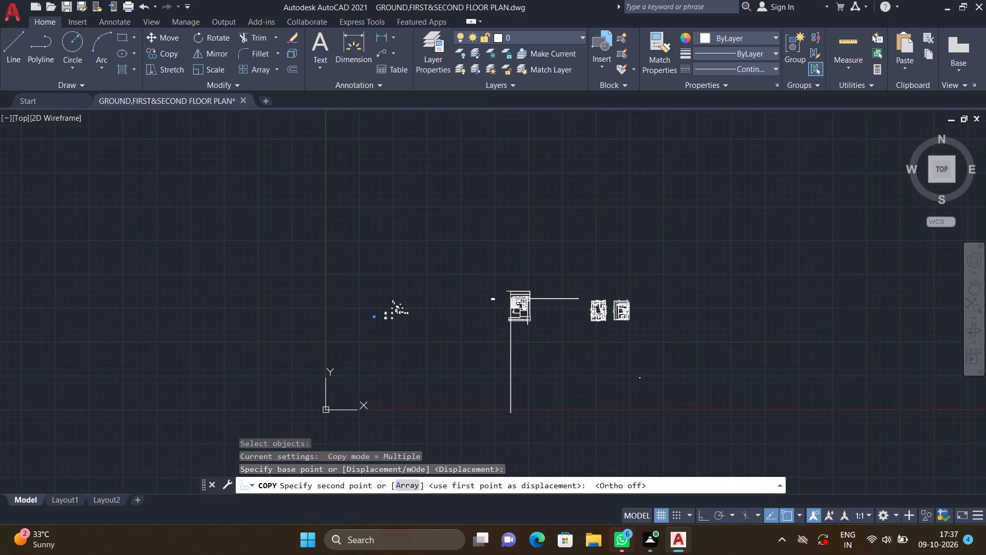
{"action": "scroll", "coordinate": [548, 333], "scroll_direction": "up", "scroll_amount": 3}
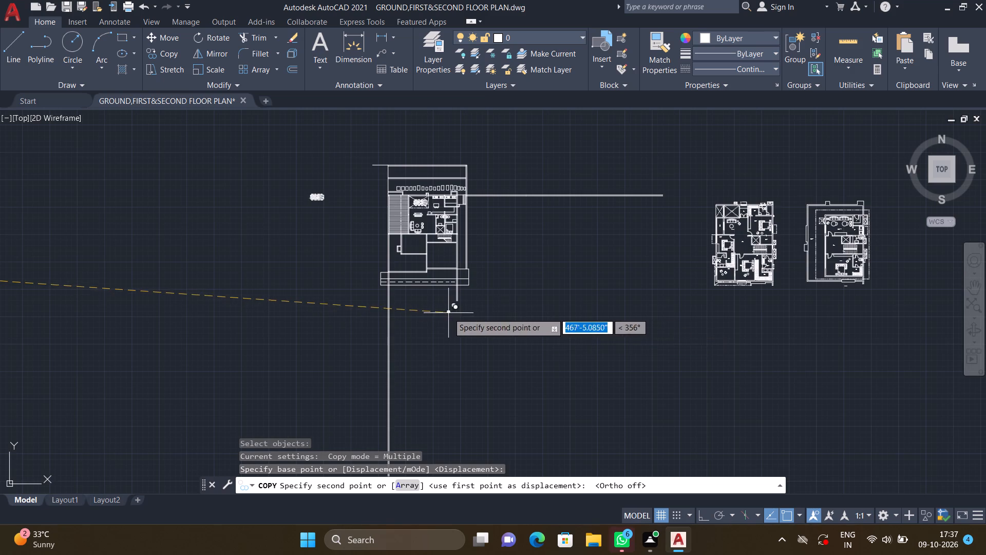
{"action": "middle_click_drag", "start_coordinate": [448, 317], "coordinate": [543, 402]}
{"action": "scroll", "coordinate": [497, 331], "scroll_direction": "up", "scroll_amount": 3}
{"action": "scroll", "coordinate": [530, 283], "scroll_direction": "up", "scroll_amount": 3}
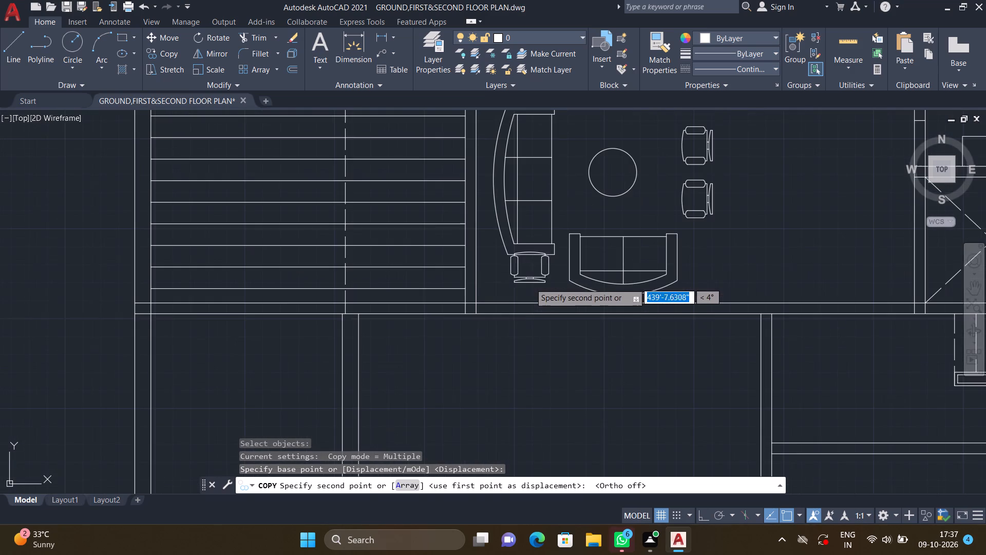
{"action": "scroll", "coordinate": [537, 291], "scroll_direction": "up", "scroll_amount": 2}
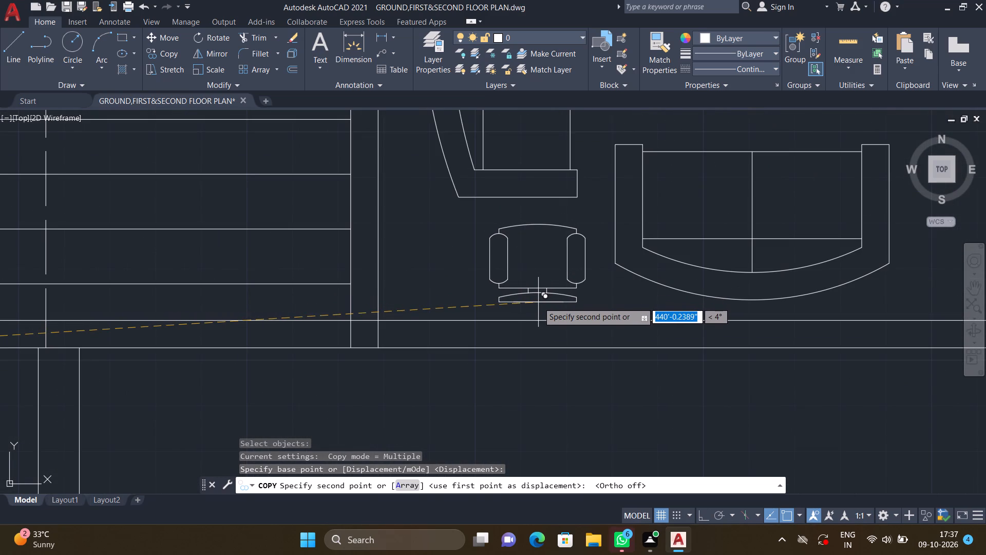
{"action": "double_click", "coordinate": [537, 295]}
{"action": "key", "text": "Return"}
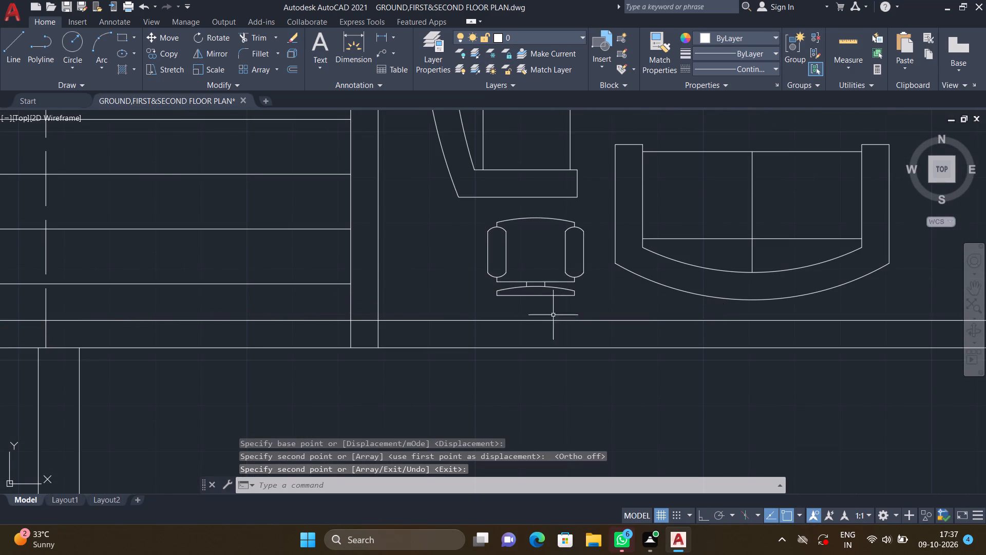
{"action": "scroll", "coordinate": [581, 331], "scroll_direction": "down", "scroll_amount": 2}
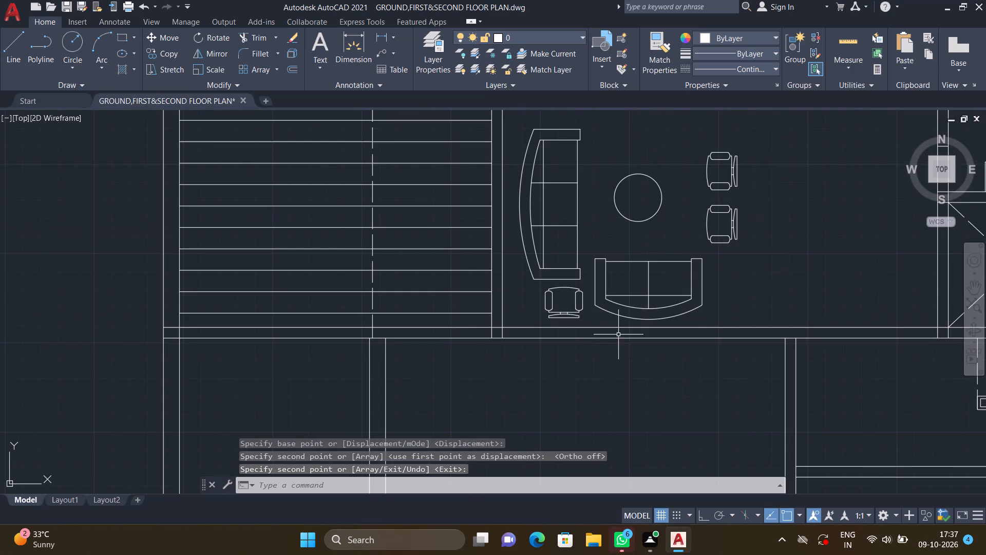
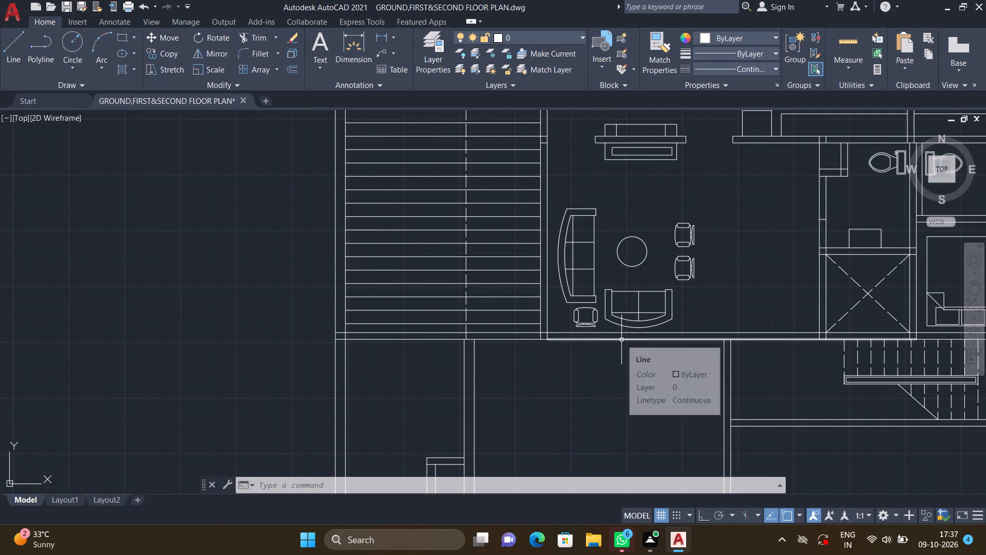
Rotate the upright three-seater sofa in the furniture block set about its back's midpoint, so the curved back faces up, with Ortho on.
{"action": "scroll", "coordinate": [562, 367], "scroll_direction": "down", "scroll_amount": 2}
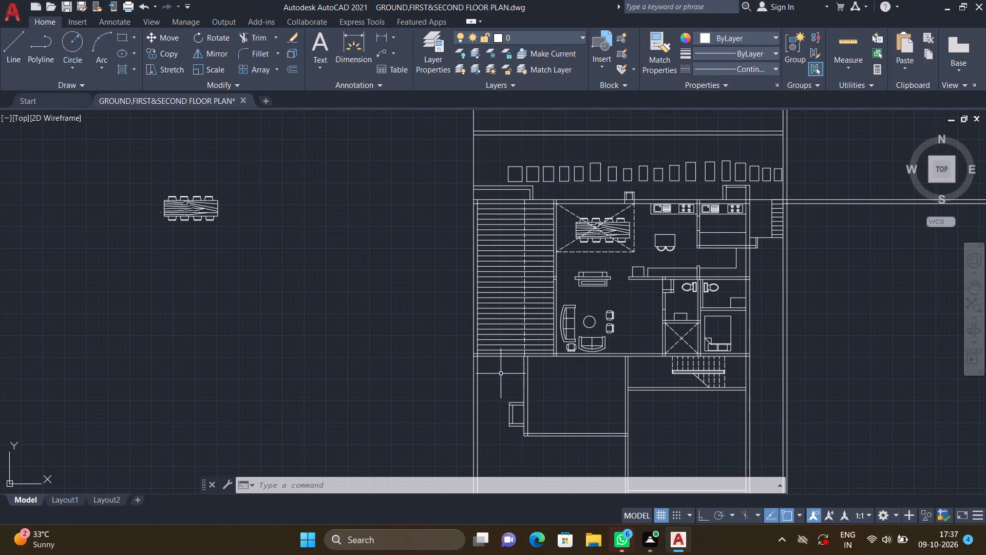
{"action": "scroll", "coordinate": [432, 380], "scroll_direction": "down", "scroll_amount": 2}
{"action": "middle_click_drag", "start_coordinate": [351, 386], "coordinate": [506, 332]}
{"action": "scroll", "coordinate": [504, 334], "scroll_direction": "down", "scroll_amount": 1}
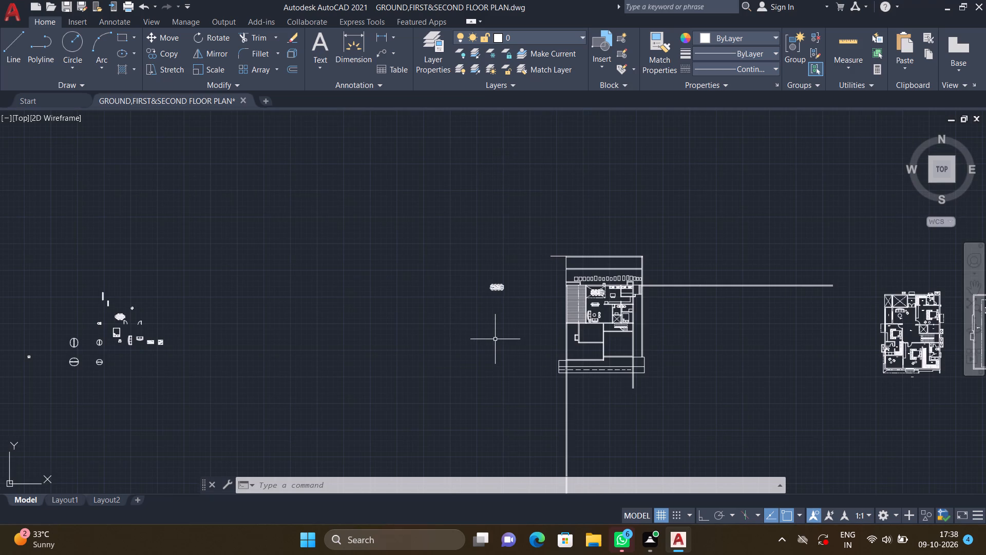
{"action": "middle_click_drag", "start_coordinate": [368, 319], "coordinate": [506, 312]}
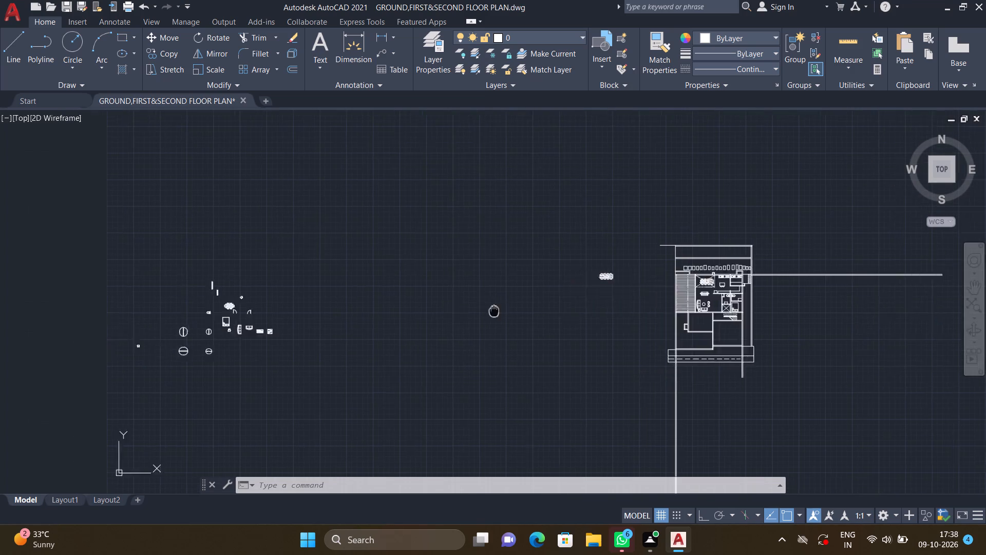
{"action": "middle_click_drag", "start_coordinate": [282, 342], "coordinate": [330, 342]}
{"action": "scroll", "coordinate": [322, 330], "scroll_direction": "up", "scroll_amount": 2}
{"action": "middle_click_drag", "start_coordinate": [310, 334], "coordinate": [504, 334]}
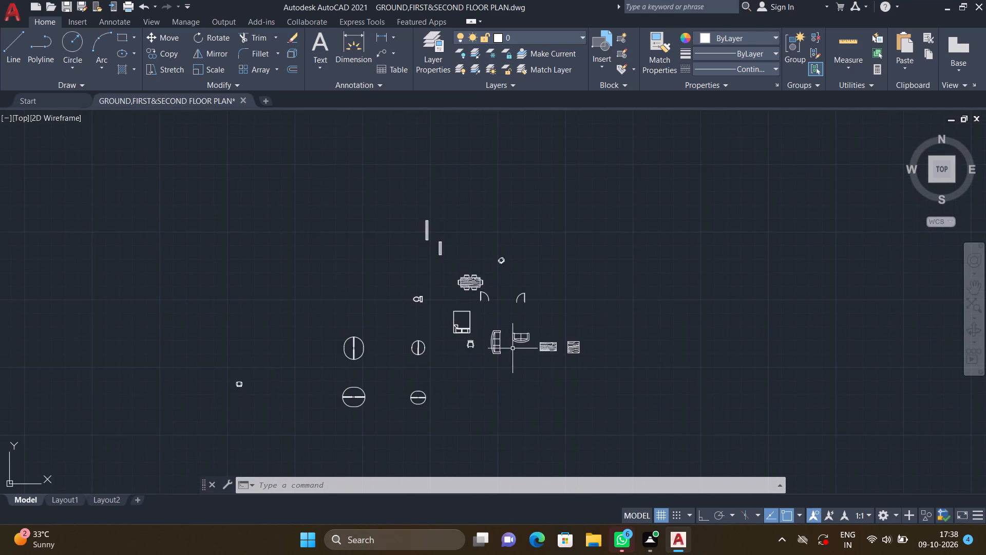
{"action": "scroll", "coordinate": [499, 348], "scroll_direction": "up", "scroll_amount": 4}
{"action": "type", "text": "RO"}
{"action": "key", "text": "Return"}
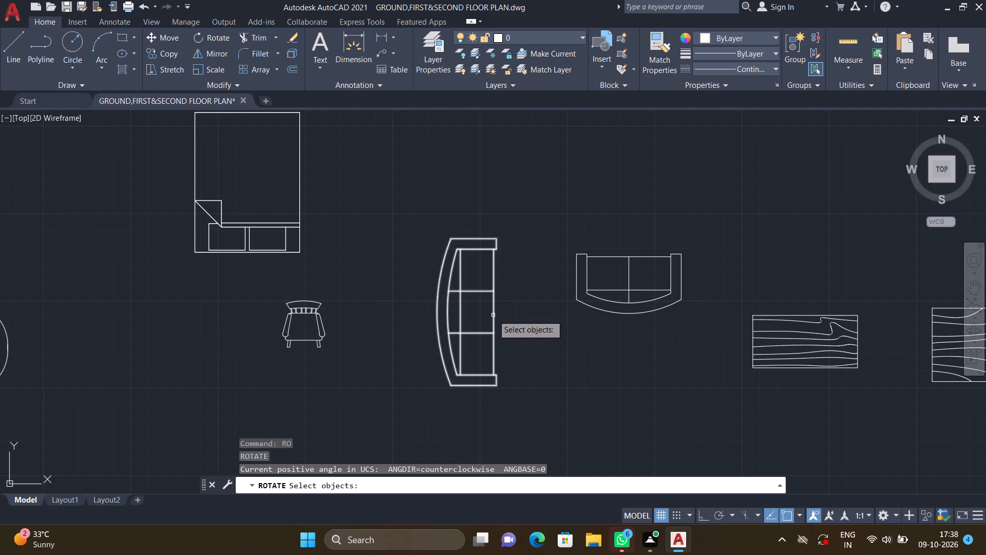
{"action": "left_click", "coordinate": [494, 316]}
{"action": "key", "text": "Return"}
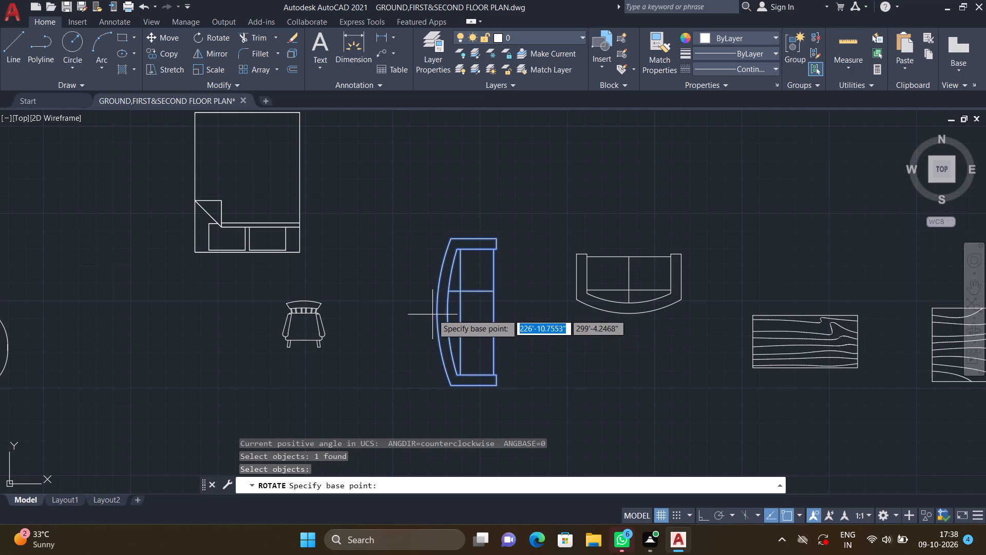
{"action": "left_click", "coordinate": [436, 311]}
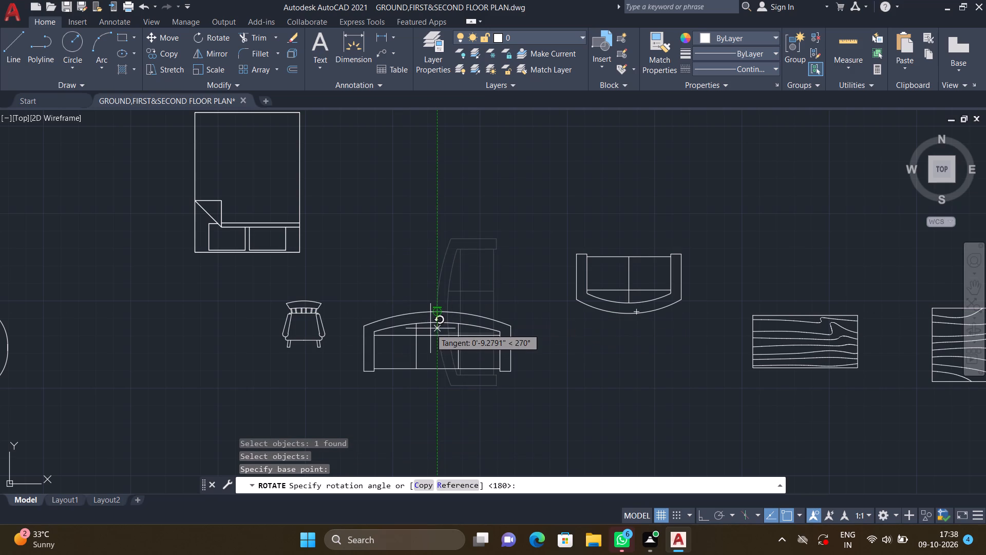
{"action": "key", "text": "F8"}
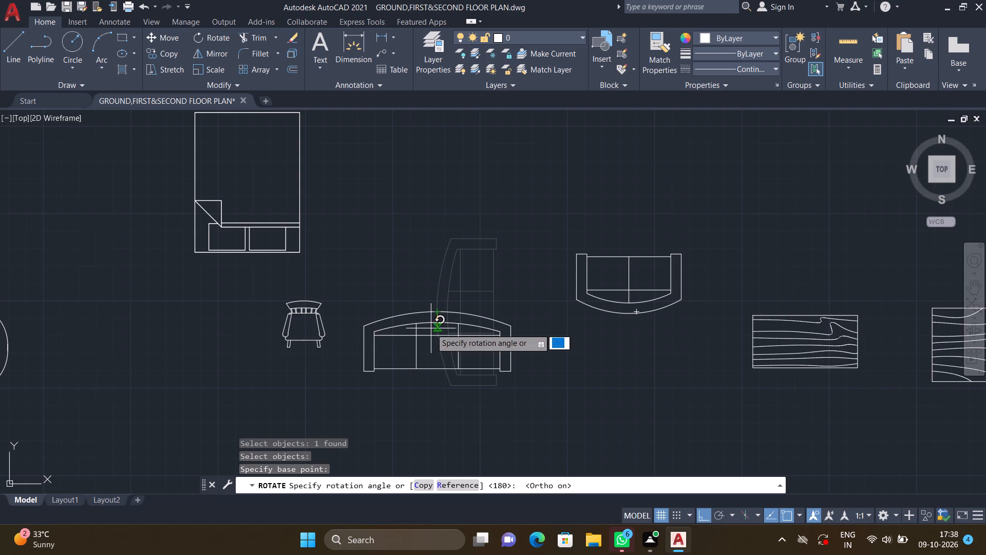
{"action": "left_click", "coordinate": [431, 328]}
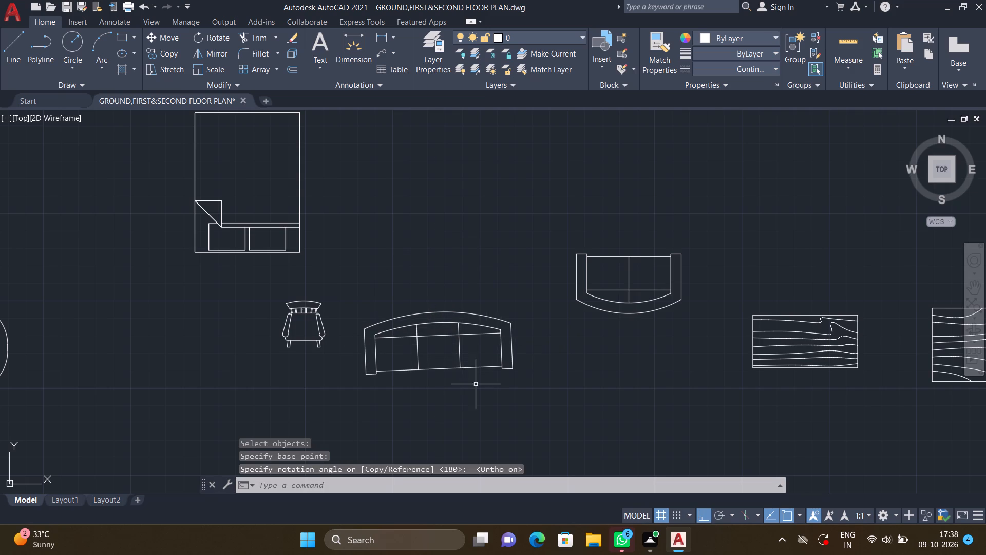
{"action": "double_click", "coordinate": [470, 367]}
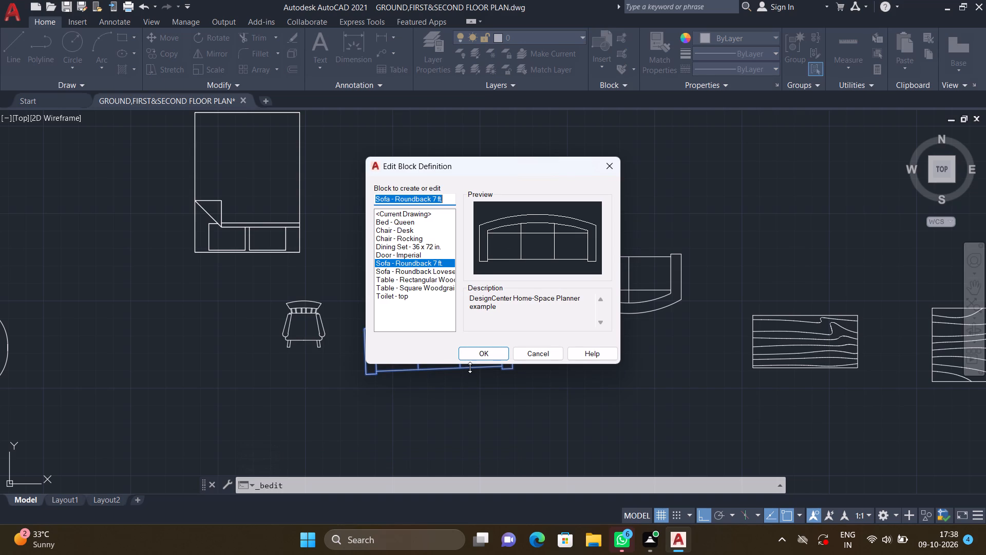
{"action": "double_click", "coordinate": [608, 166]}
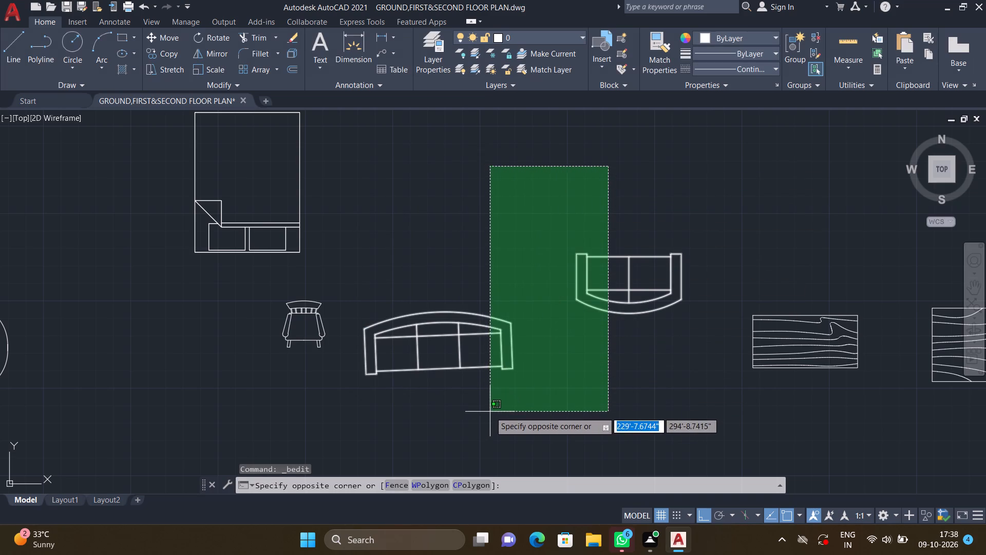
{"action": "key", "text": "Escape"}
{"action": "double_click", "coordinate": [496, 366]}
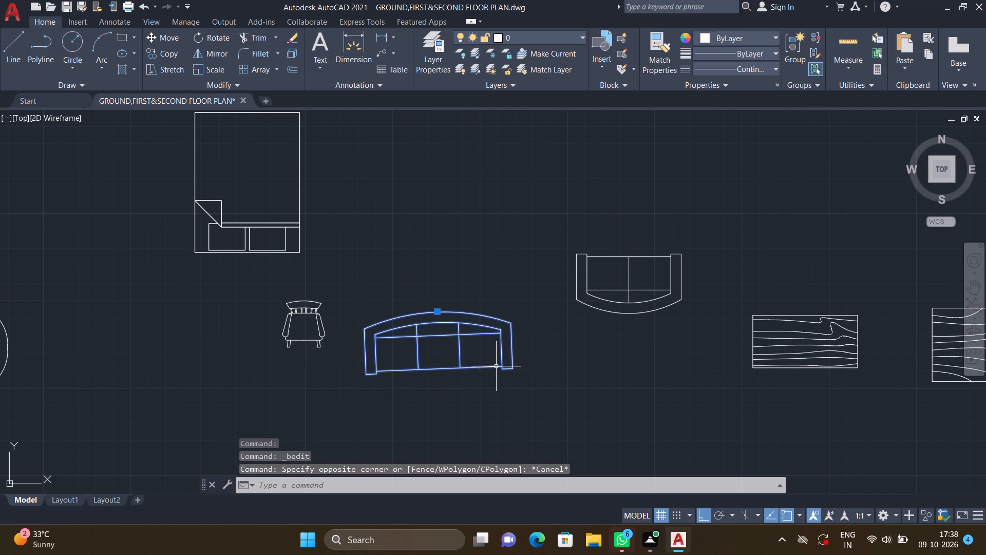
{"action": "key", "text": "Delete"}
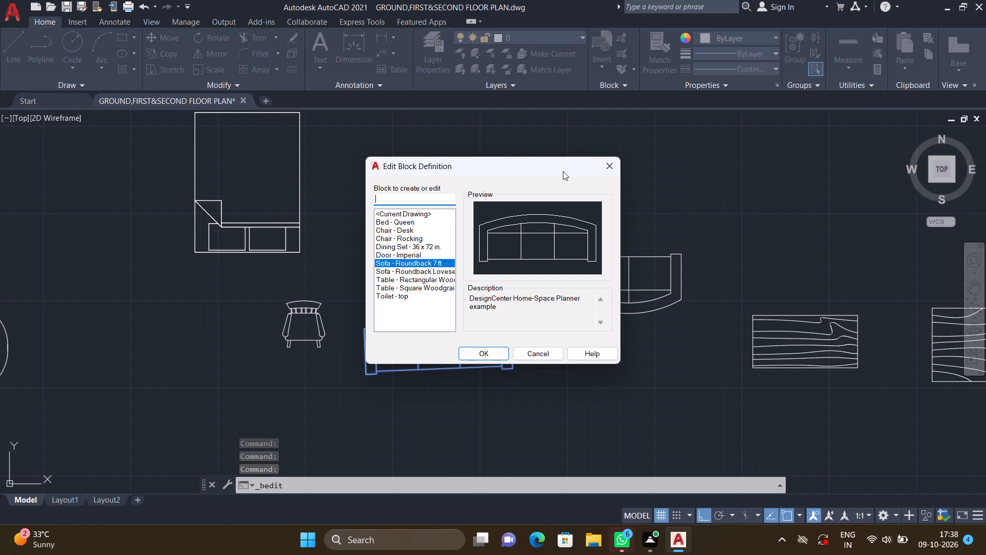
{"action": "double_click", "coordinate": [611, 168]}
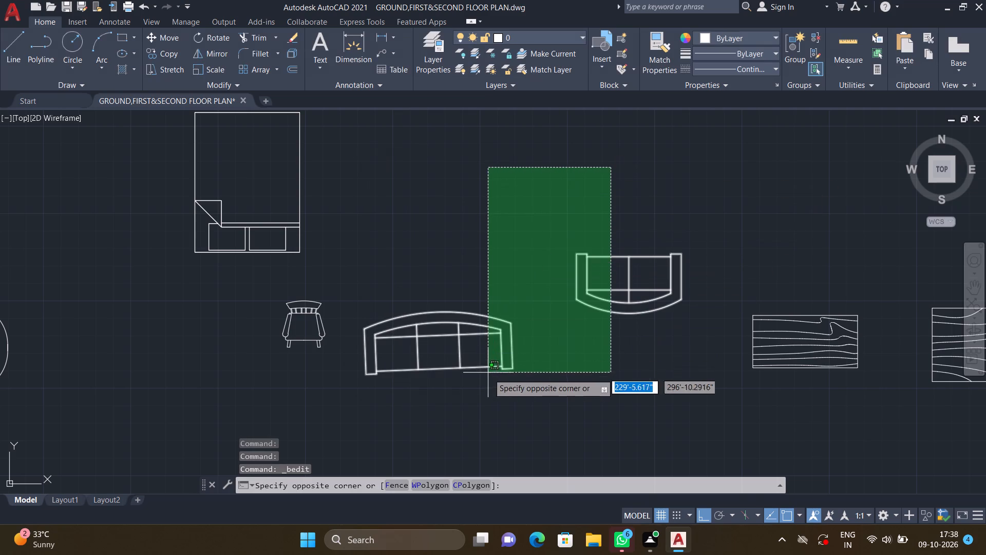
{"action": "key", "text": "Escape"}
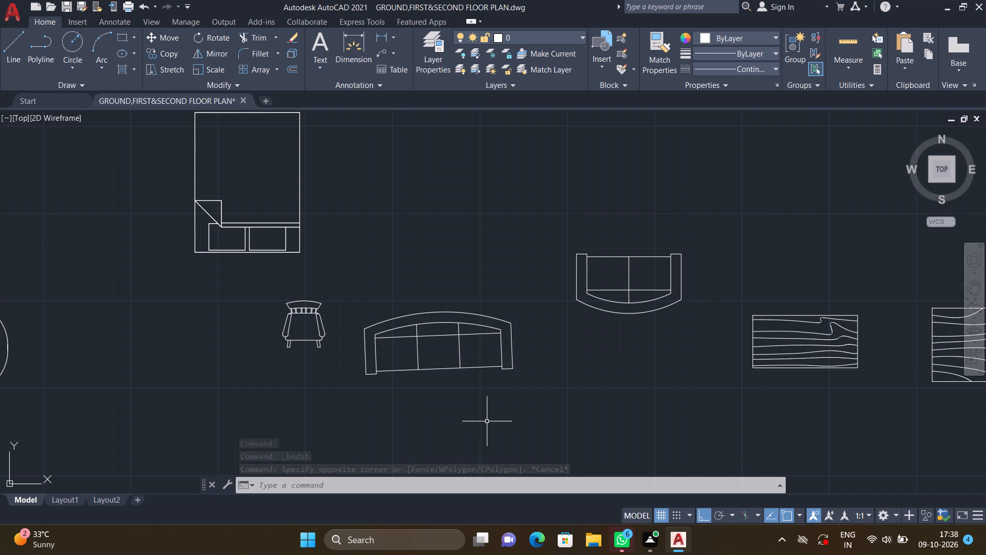
Insert the Sofa - Roundback 7 ft. block from DesignCenter's Home - Space Planner drawing below the bed in the furniture block set.
{"action": "key", "text": "ctrl+2"}
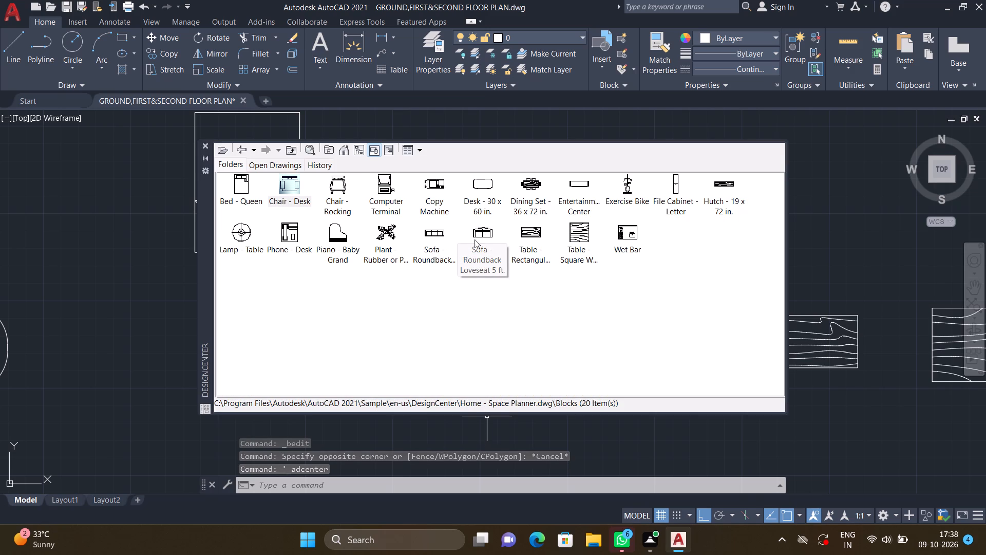
{"action": "left_click_drag", "start_coordinate": [437, 232], "coordinate": [307, 245]}
{"action": "left_click_drag", "start_coordinate": [300, 246], "coordinate": [280, 250]}
{"action": "left_click_drag", "start_coordinate": [269, 253], "coordinate": [174, 290]}
{"action": "scroll", "coordinate": [186, 300], "scroll_direction": "up", "scroll_amount": 2}
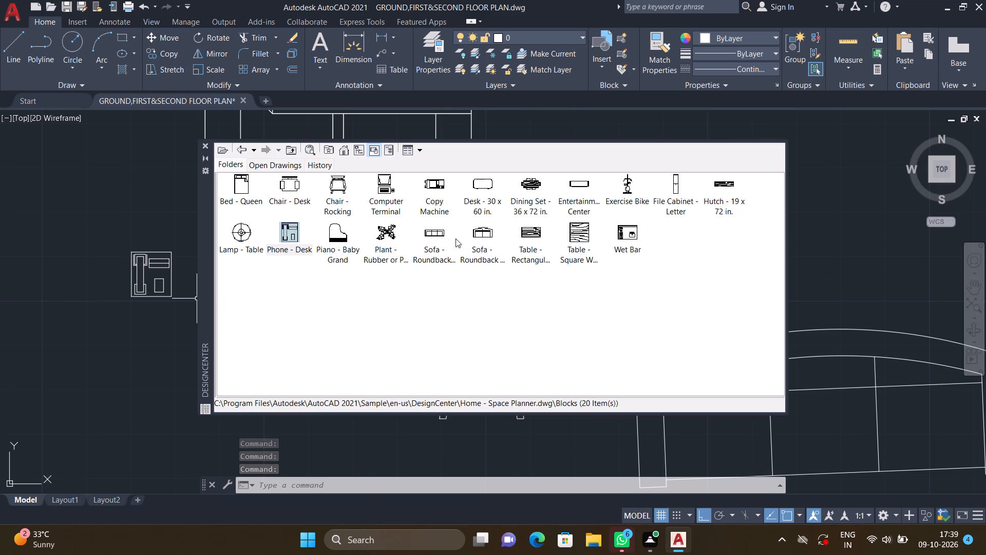
{"action": "left_click_drag", "start_coordinate": [434, 234], "coordinate": [165, 386]}
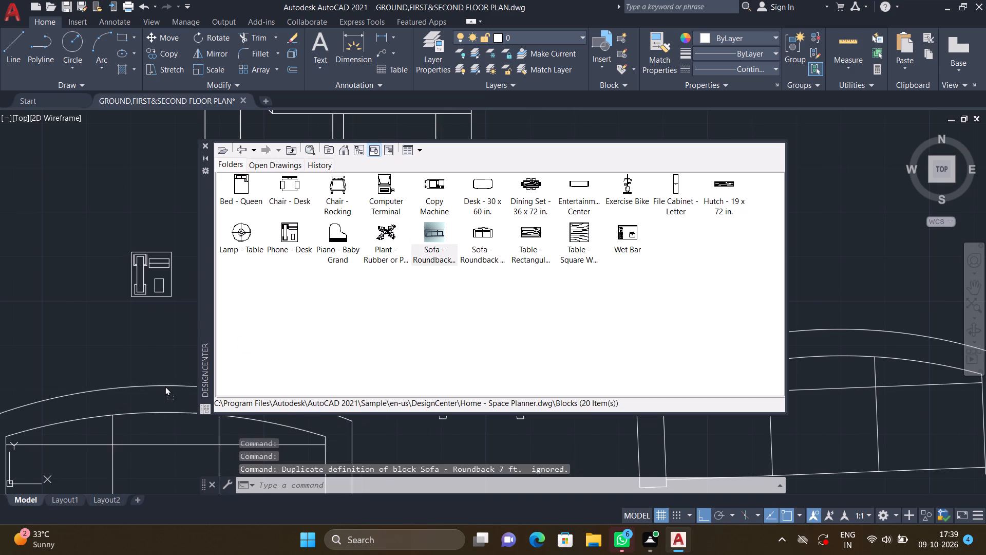
{"action": "left_click_drag", "start_coordinate": [165, 386], "coordinate": [161, 384]}
{"action": "scroll", "coordinate": [192, 396], "scroll_direction": "down", "scroll_amount": 3}
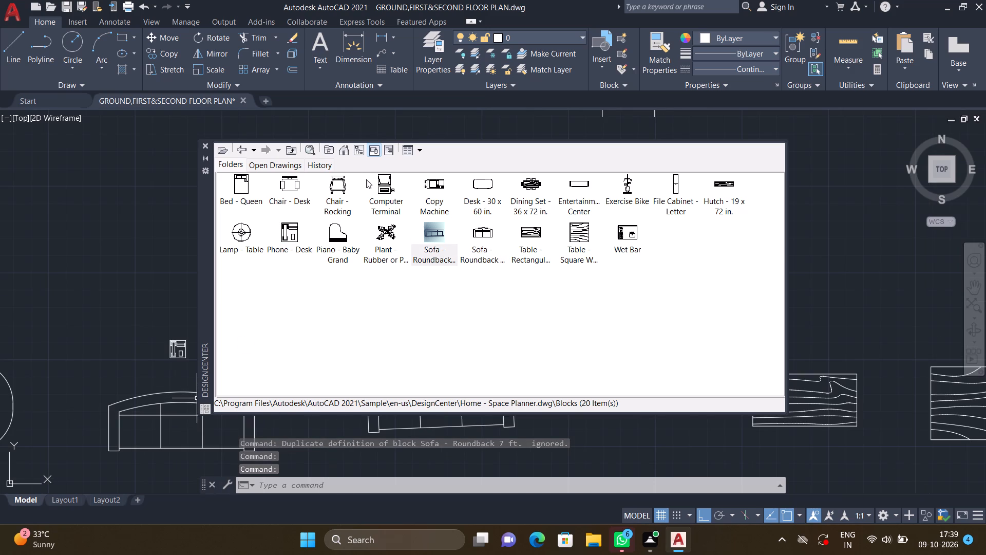
{"action": "left_click", "coordinate": [207, 146]}
Copy the newly inserted level sofa from its back's midpoint into the room below the hall, its back near the upper wall, with Ortho off.
{"action": "scroll", "coordinate": [298, 180], "scroll_direction": "down", "scroll_amount": 2}
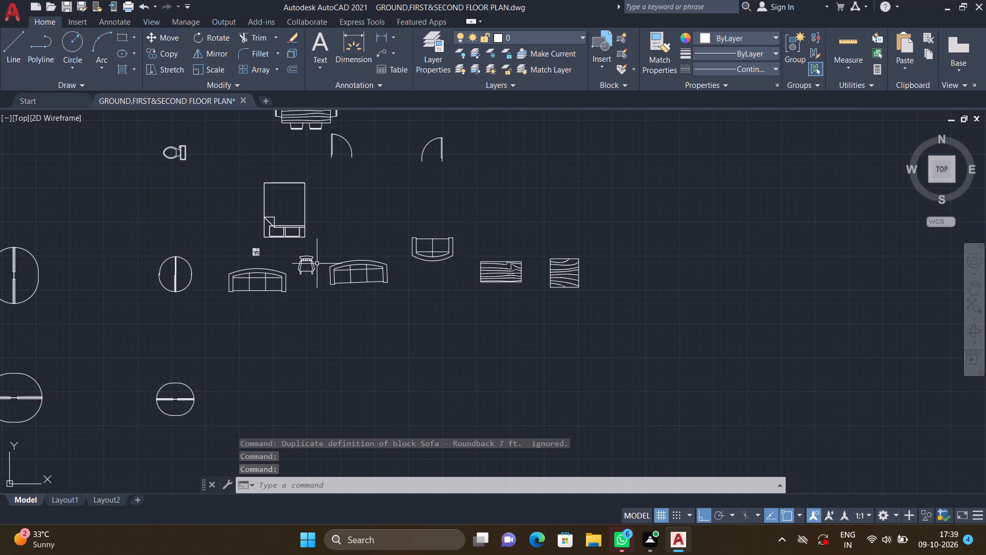
{"action": "middle_click_drag", "start_coordinate": [308, 272], "coordinate": [328, 246]}
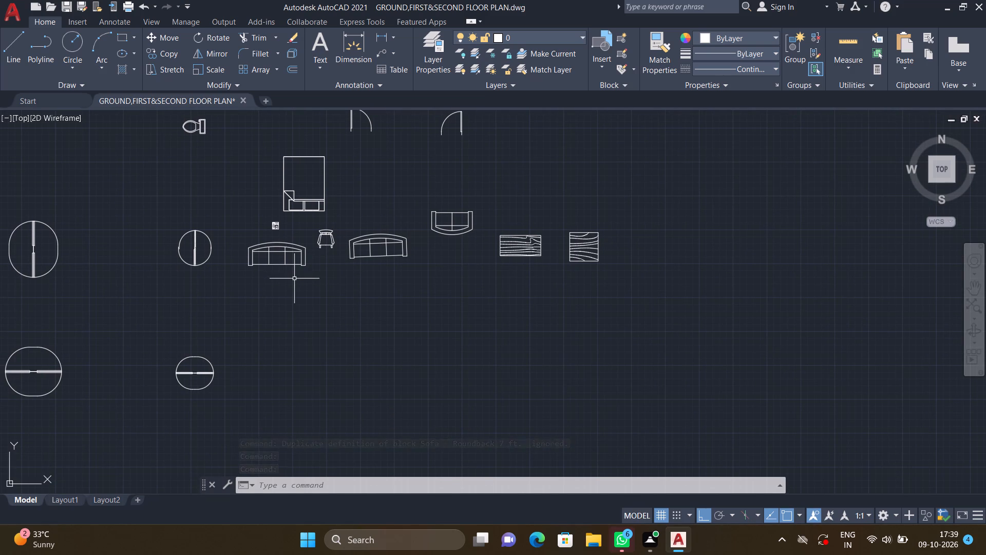
{"action": "middle_click_drag", "start_coordinate": [304, 275], "coordinate": [336, 311]}
{"action": "scroll", "coordinate": [340, 300], "scroll_direction": "up", "scroll_amount": 2}
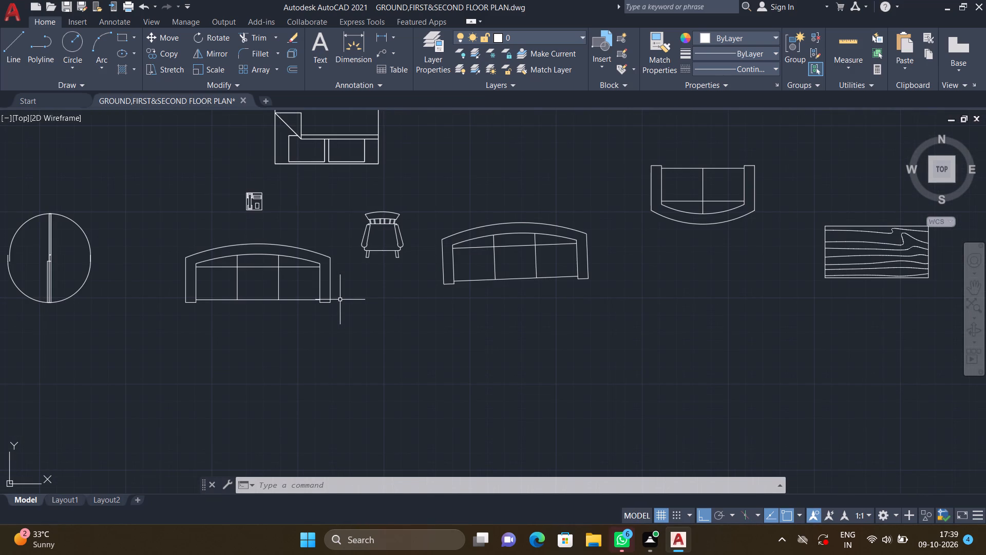
{"action": "key", "text": "c"}
{"action": "key", "text": "o"}
{"action": "key", "text": "Return"}
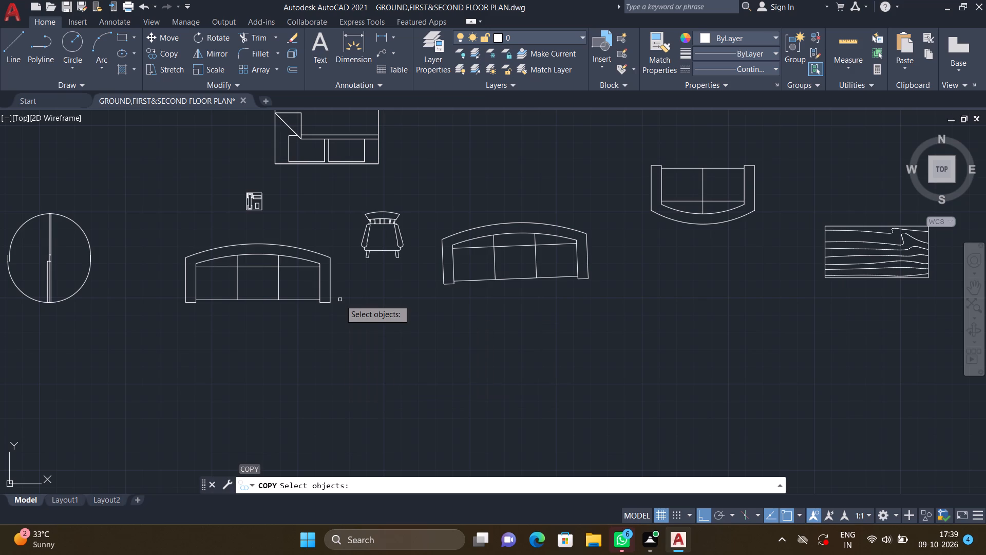
{"action": "left_click", "coordinate": [331, 290]}
{"action": "key", "text": "Return"}
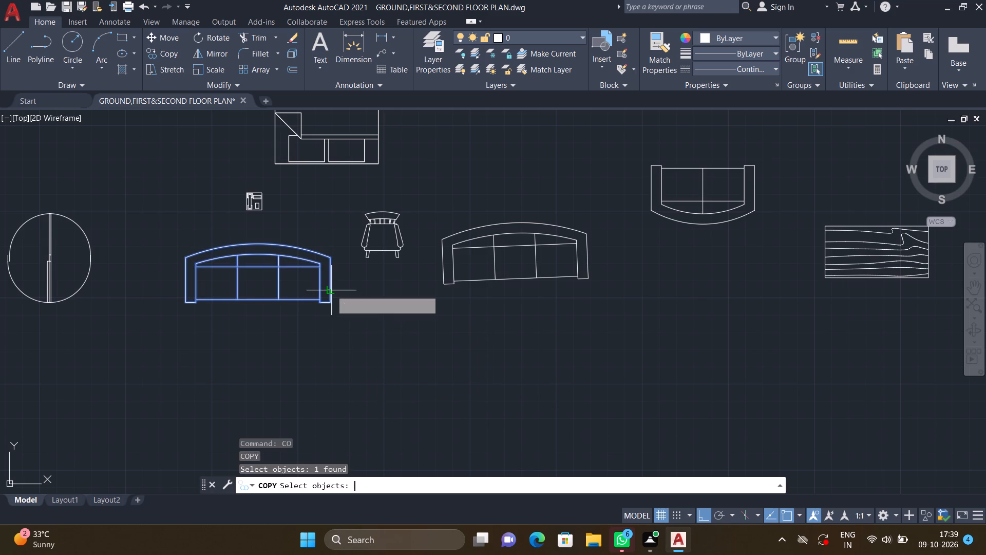
{"action": "double_click", "coordinate": [257, 244]}
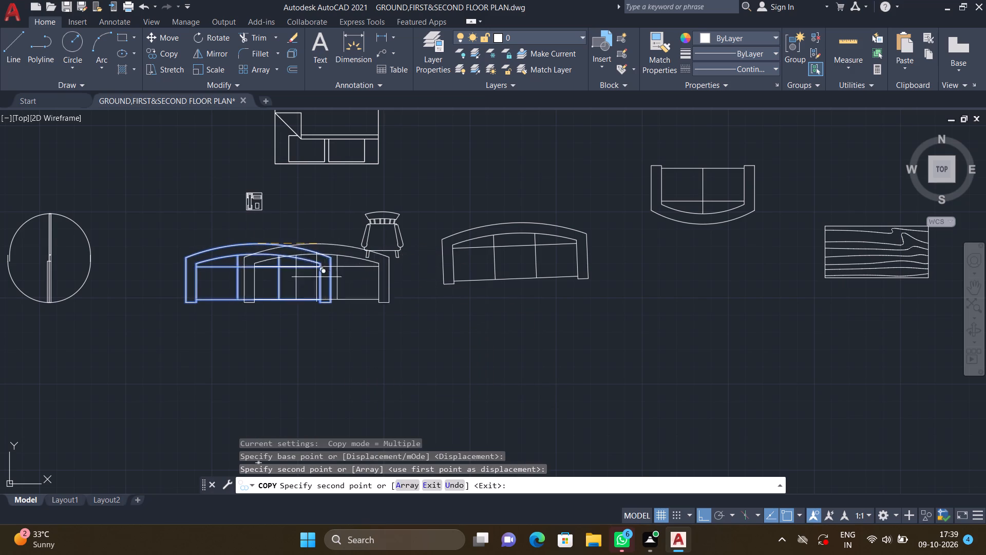
{"action": "scroll", "coordinate": [348, 299], "scroll_direction": "down", "scroll_amount": 2}
{"action": "scroll", "coordinate": [409, 329], "scroll_direction": "down", "scroll_amount": 1}
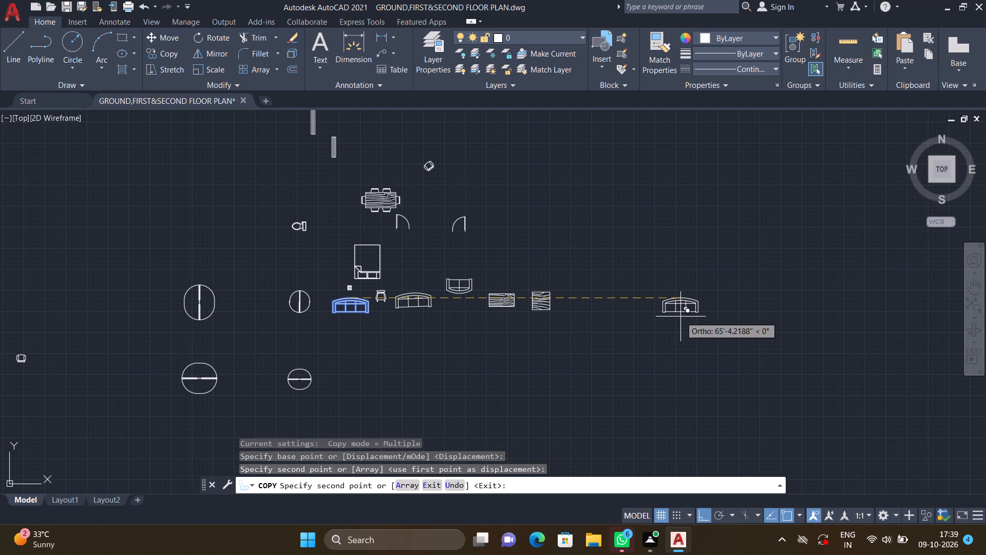
{"action": "key", "text": "F8"}
{"action": "scroll", "coordinate": [681, 317], "scroll_direction": "down", "scroll_amount": 3}
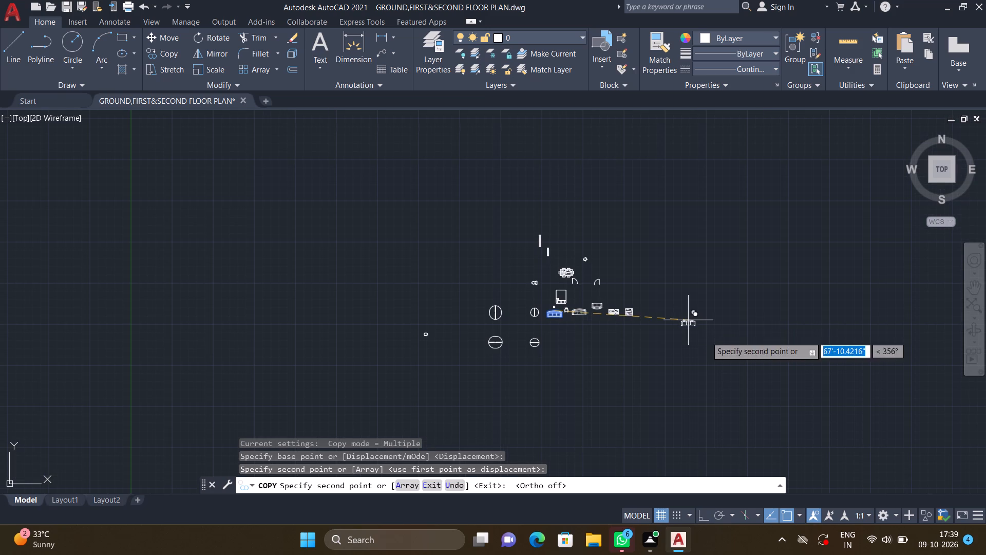
{"action": "scroll", "coordinate": [534, 328], "scroll_direction": "down", "scroll_amount": 2}
{"action": "middle_click_drag", "start_coordinate": [659, 361], "coordinate": [464, 329]}
{"action": "scroll", "coordinate": [473, 334], "scroll_direction": "down", "scroll_amount": 1}
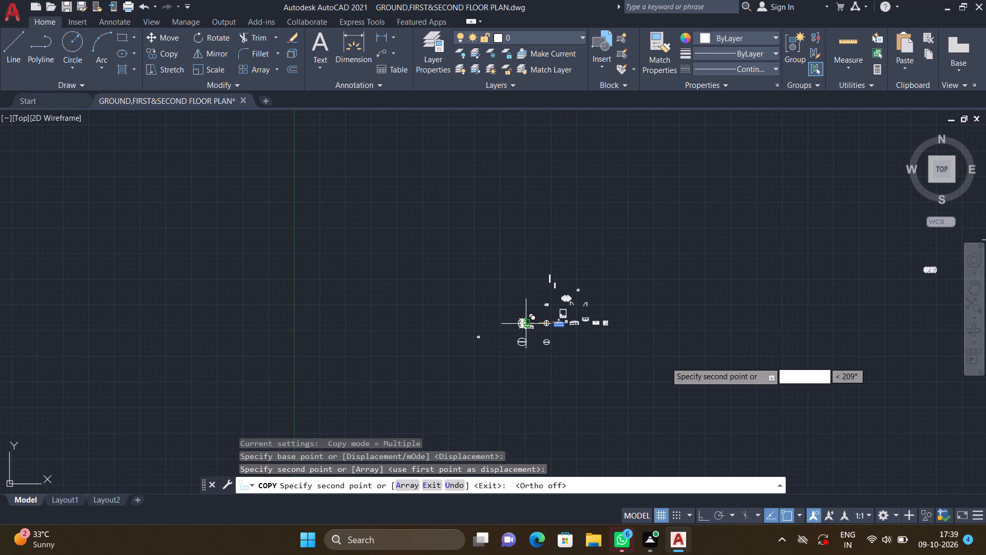
{"action": "middle_click_drag", "start_coordinate": [825, 306], "coordinate": [667, 237]}
{"action": "scroll", "coordinate": [822, 304], "scroll_direction": "down", "scroll_amount": 1}
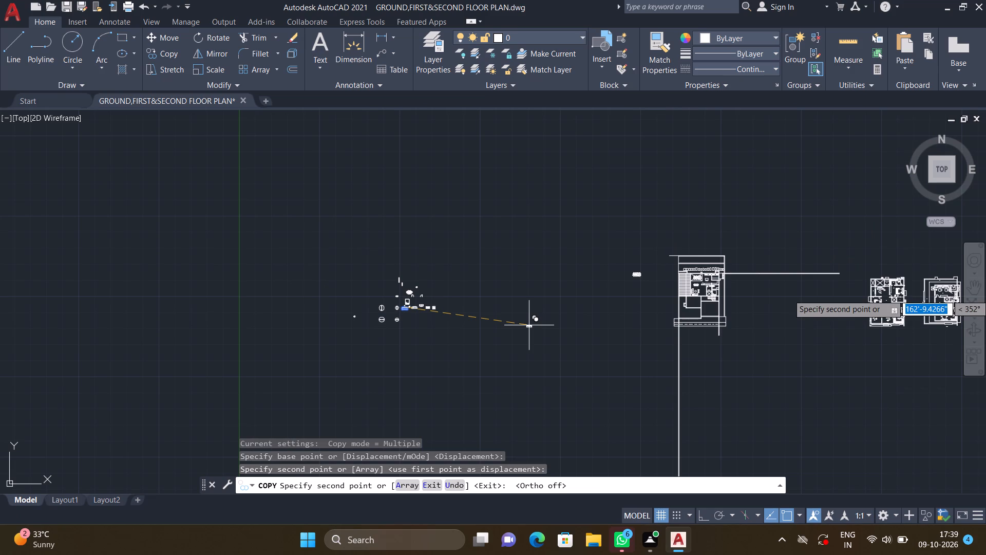
{"action": "middle_click_drag", "start_coordinate": [701, 360], "coordinate": [627, 346]}
{"action": "scroll", "coordinate": [633, 306], "scroll_direction": "up", "scroll_amount": 3}
{"action": "scroll", "coordinate": [568, 250], "scroll_direction": "up", "scroll_amount": 2}
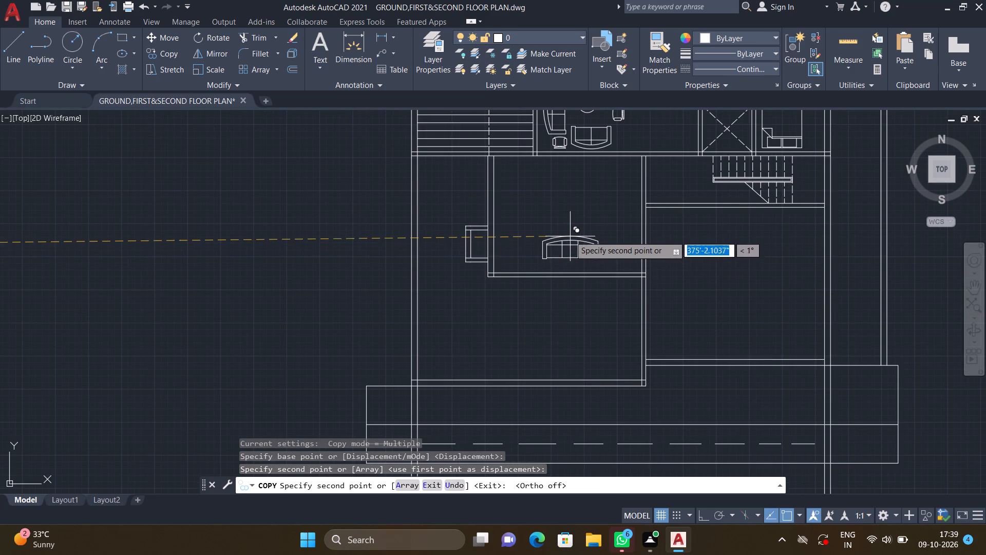
{"action": "middle_click_drag", "start_coordinate": [569, 235], "coordinate": [585, 307]}
{"action": "scroll", "coordinate": [560, 253], "scroll_direction": "up", "scroll_amount": 2}
{"action": "middle_click_drag", "start_coordinate": [561, 238], "coordinate": [562, 277]}
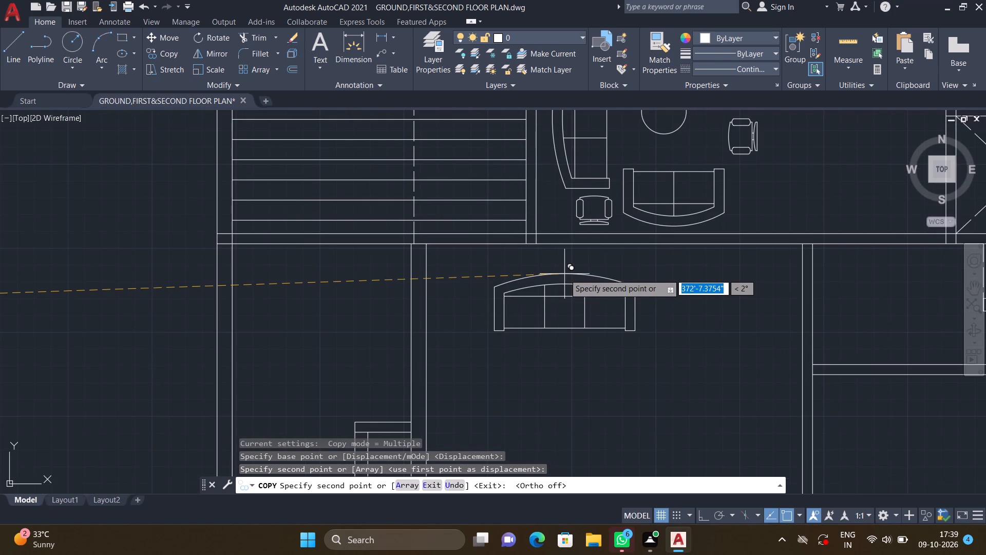
{"action": "scroll", "coordinate": [581, 266], "scroll_direction": "up", "scroll_amount": 1}
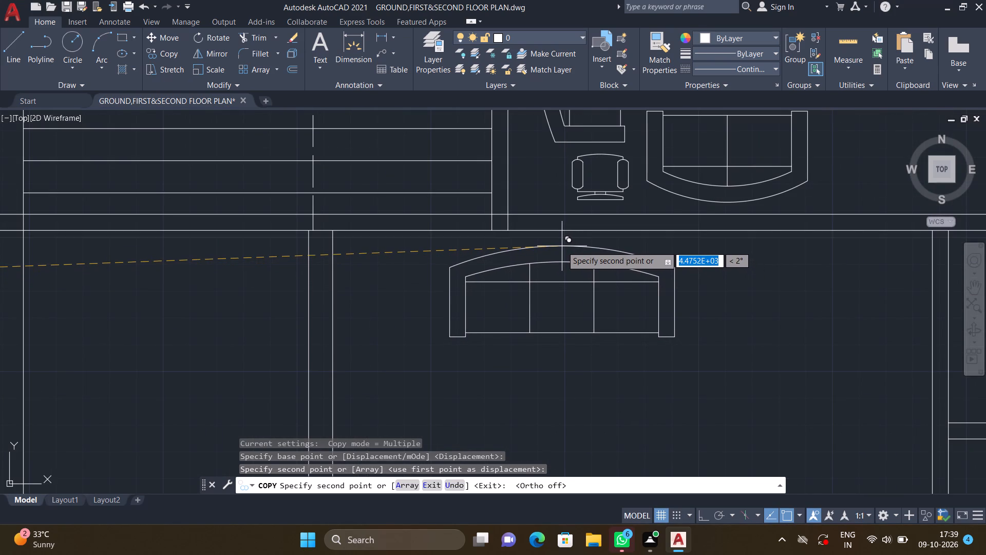
{"action": "double_click", "coordinate": [561, 245]}
{"action": "key", "text": "Return"}
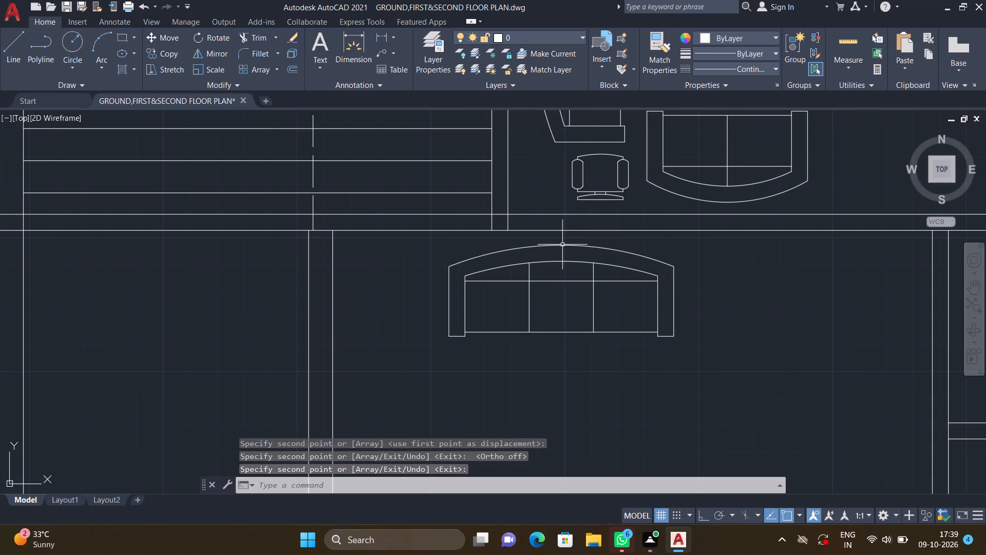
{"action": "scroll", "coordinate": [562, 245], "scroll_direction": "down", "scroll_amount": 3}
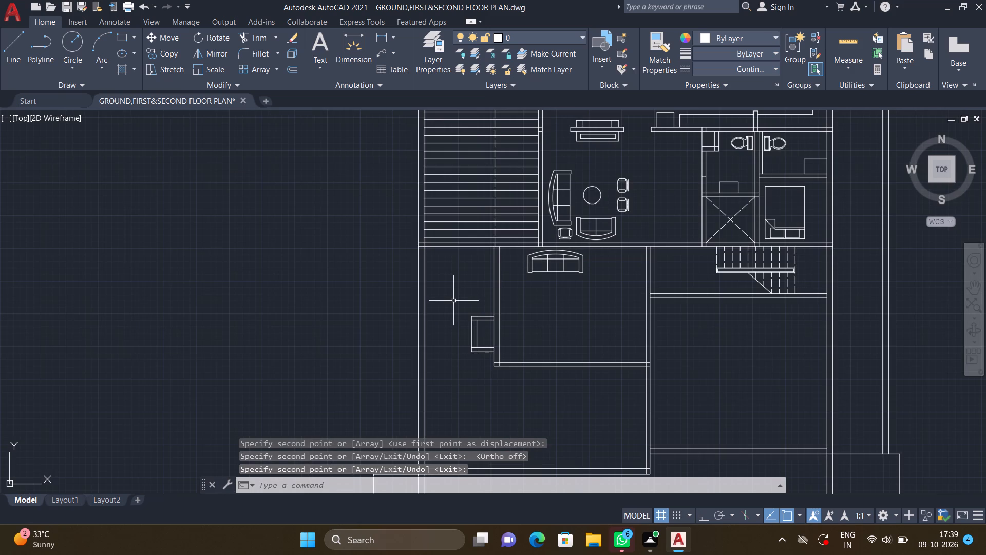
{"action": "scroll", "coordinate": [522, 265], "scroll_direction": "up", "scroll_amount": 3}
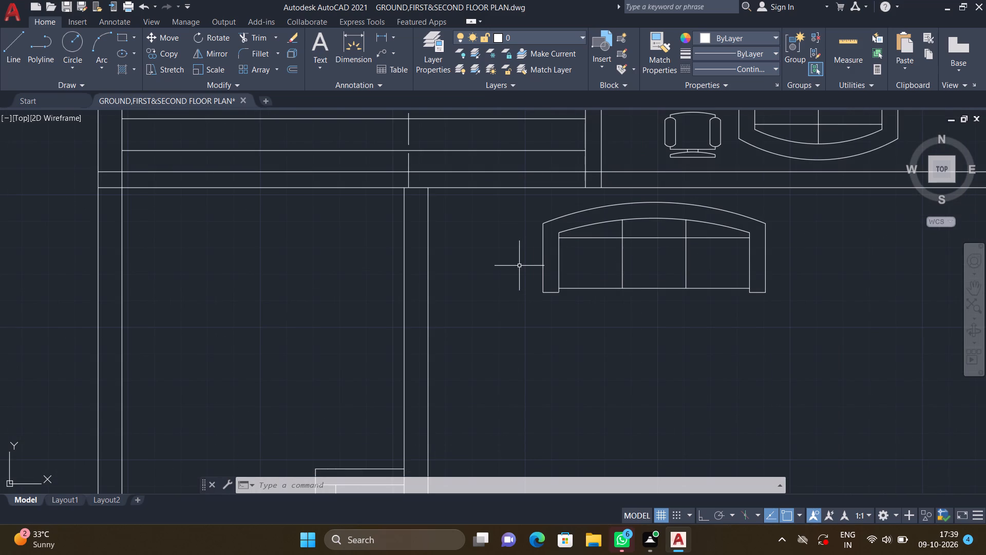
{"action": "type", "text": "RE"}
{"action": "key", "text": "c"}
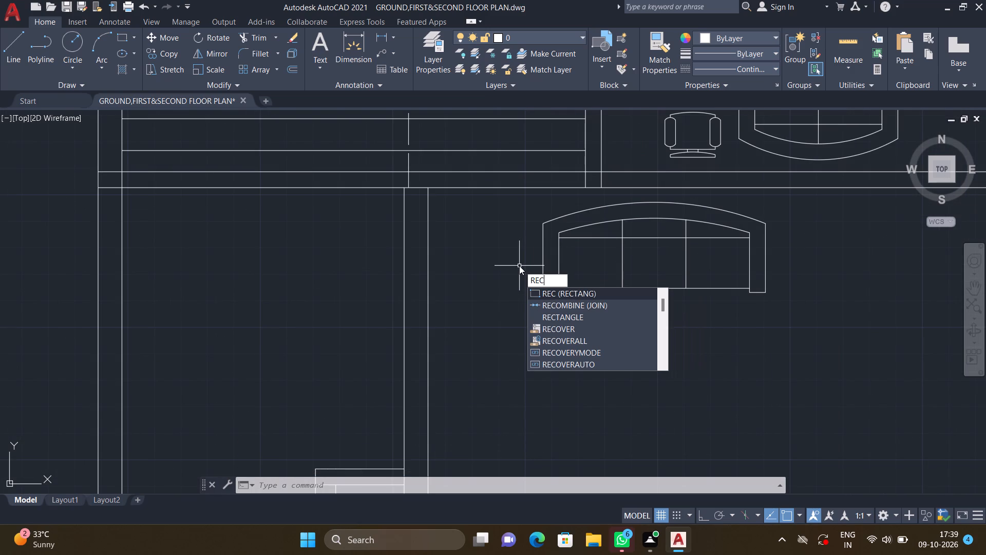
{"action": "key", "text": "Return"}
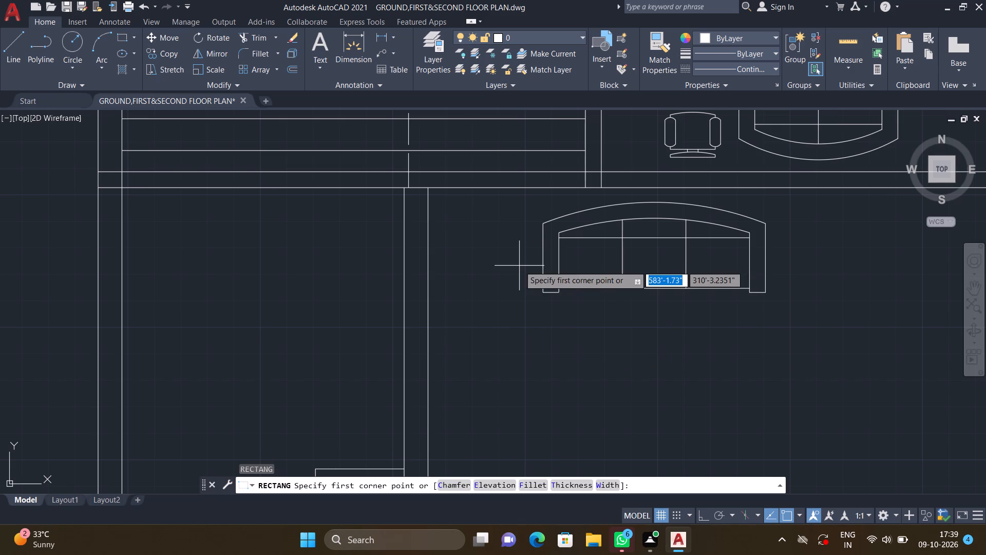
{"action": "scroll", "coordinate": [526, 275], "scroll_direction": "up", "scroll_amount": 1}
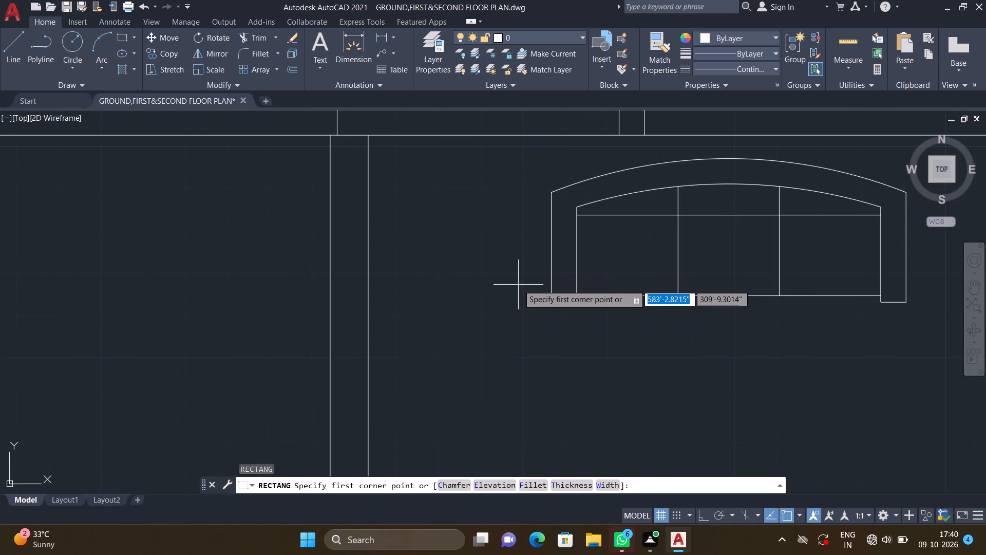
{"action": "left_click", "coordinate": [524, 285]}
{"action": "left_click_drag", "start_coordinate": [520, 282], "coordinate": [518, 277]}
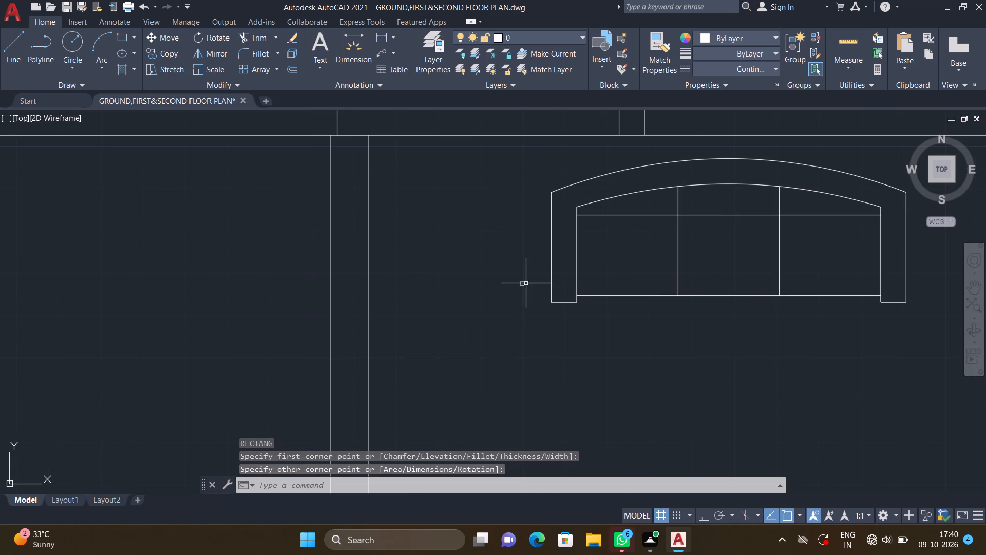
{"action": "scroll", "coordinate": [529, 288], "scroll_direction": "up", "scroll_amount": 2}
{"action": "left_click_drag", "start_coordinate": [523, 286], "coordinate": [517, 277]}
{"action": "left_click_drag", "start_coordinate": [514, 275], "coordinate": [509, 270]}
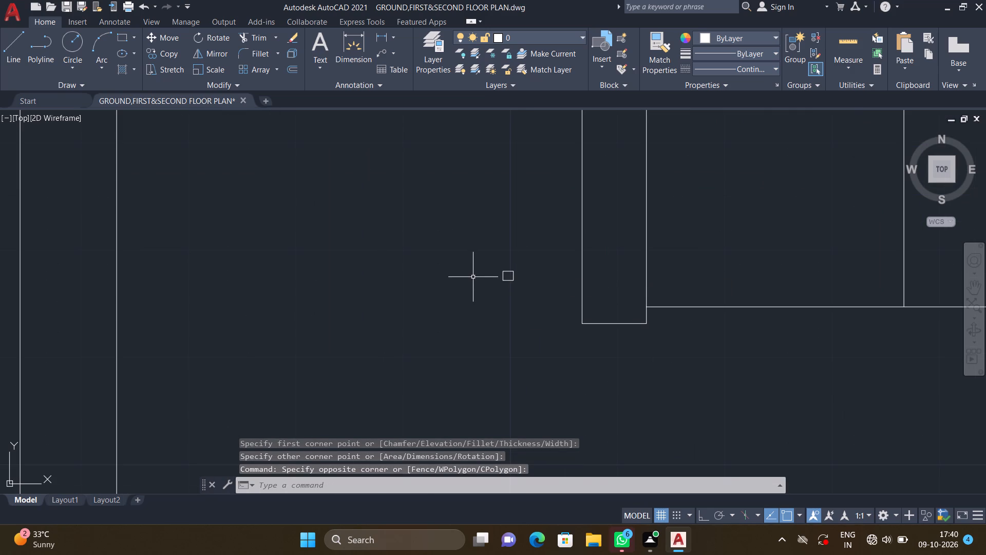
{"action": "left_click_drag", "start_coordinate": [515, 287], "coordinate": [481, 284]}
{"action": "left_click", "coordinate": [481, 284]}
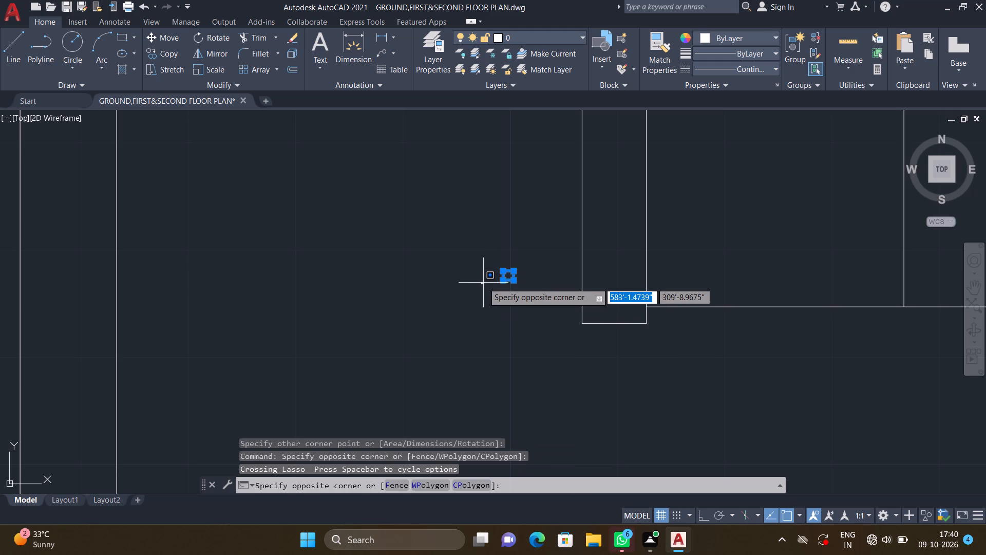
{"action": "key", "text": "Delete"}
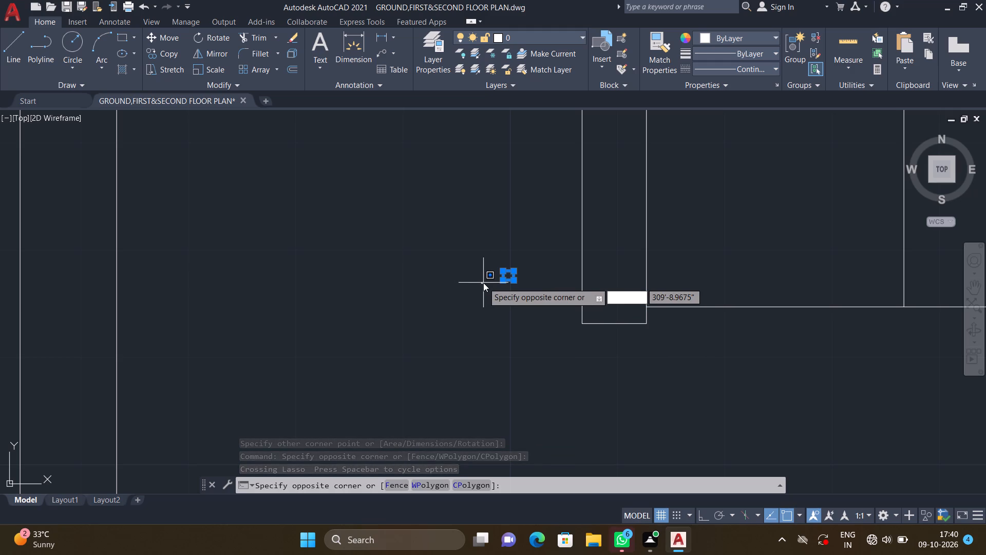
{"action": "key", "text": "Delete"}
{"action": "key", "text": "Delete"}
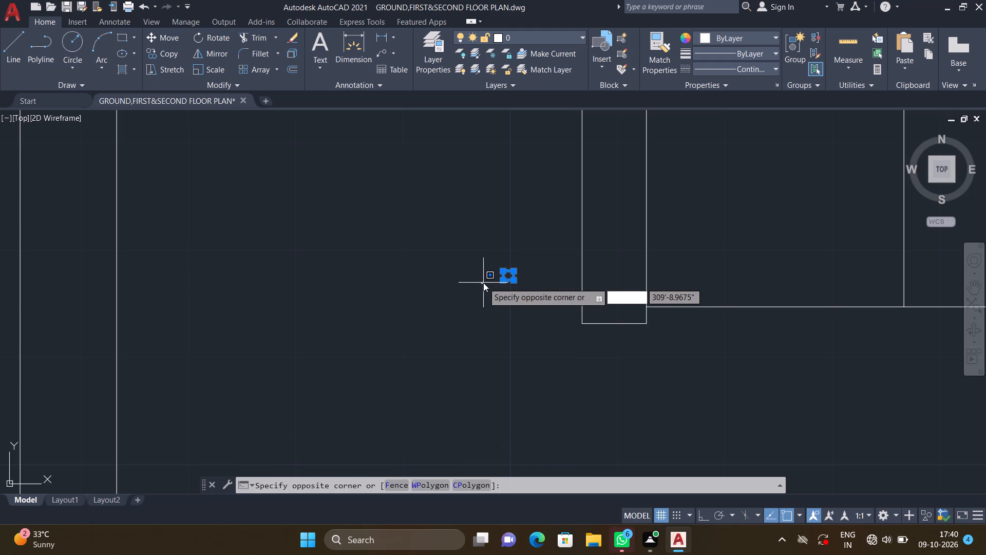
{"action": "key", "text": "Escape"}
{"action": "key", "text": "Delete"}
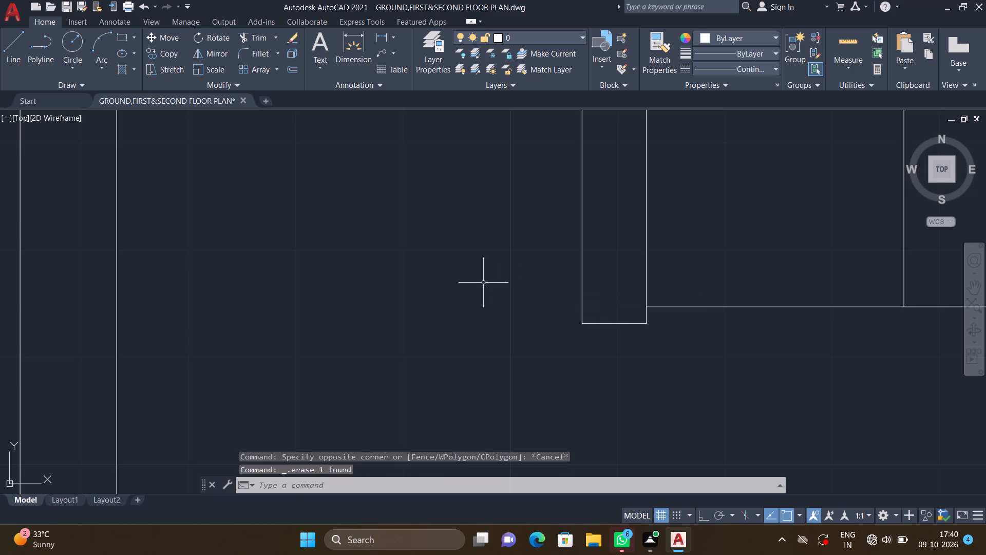
Draw a rectangle about 10 by 10 inches left of the three-seater sofa in the room below the hall.
{"action": "type", "text": "REC"}
{"action": "key", "text": "Return"}
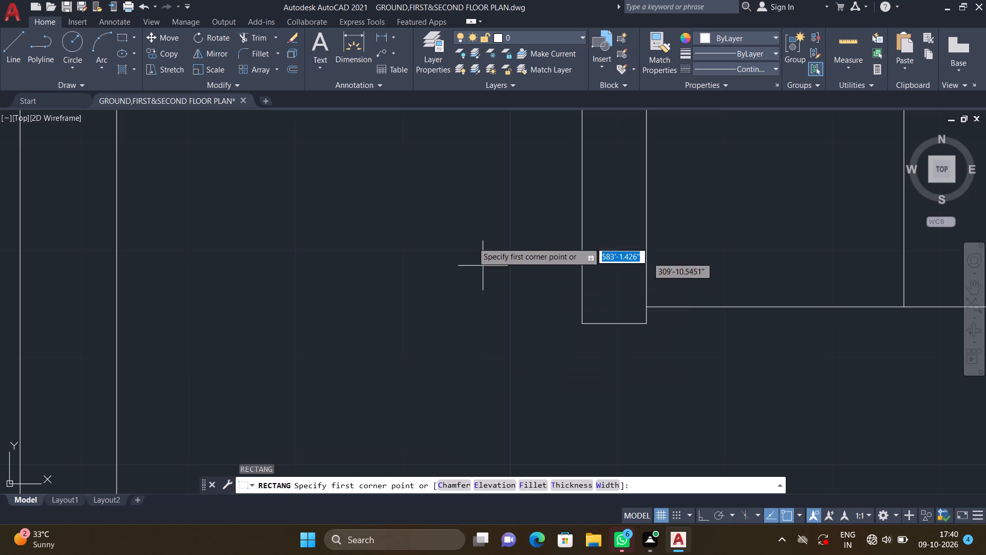
{"action": "scroll", "coordinate": [459, 234], "scroll_direction": "down", "scroll_amount": 2}
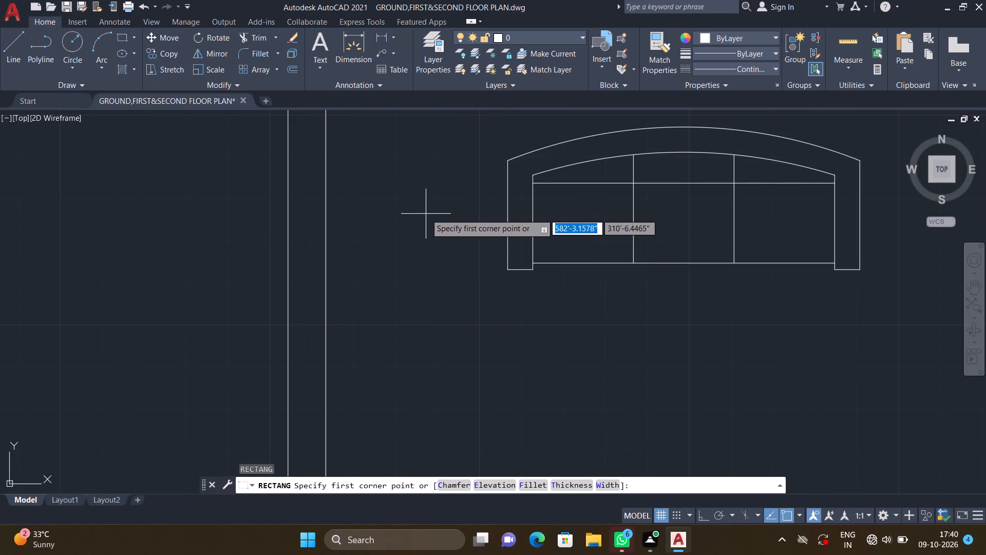
{"action": "left_click_drag", "start_coordinate": [426, 214], "coordinate": [465, 256]}
{"action": "left_click", "coordinate": [468, 257]}
{"action": "left_click_drag", "start_coordinate": [470, 259], "coordinate": [475, 262]}
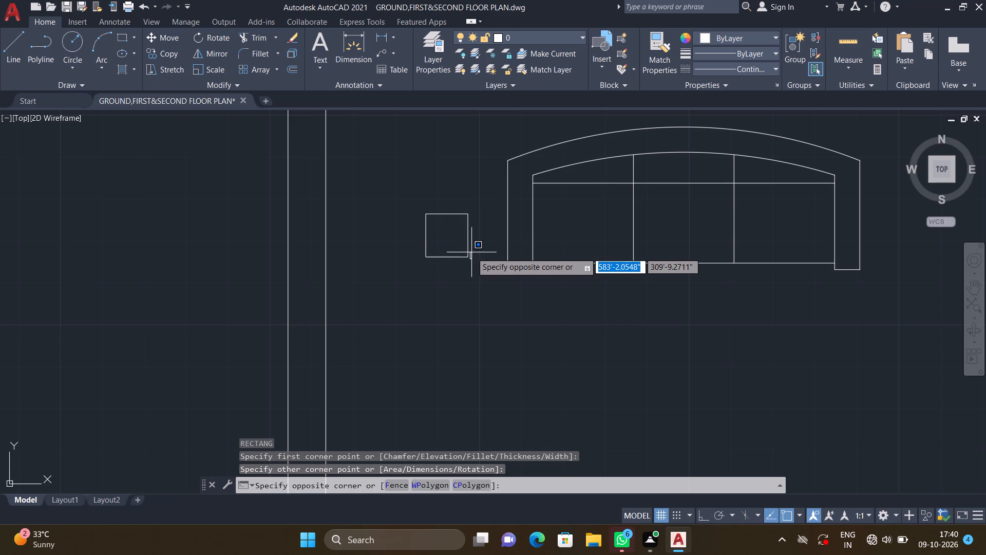
{"action": "key", "text": "Escape"}
Draw a circle of about 3.27 inches radius at the centre of the small square beside the sofa.
{"action": "scroll", "coordinate": [467, 239], "scroll_direction": "up", "scroll_amount": 2}
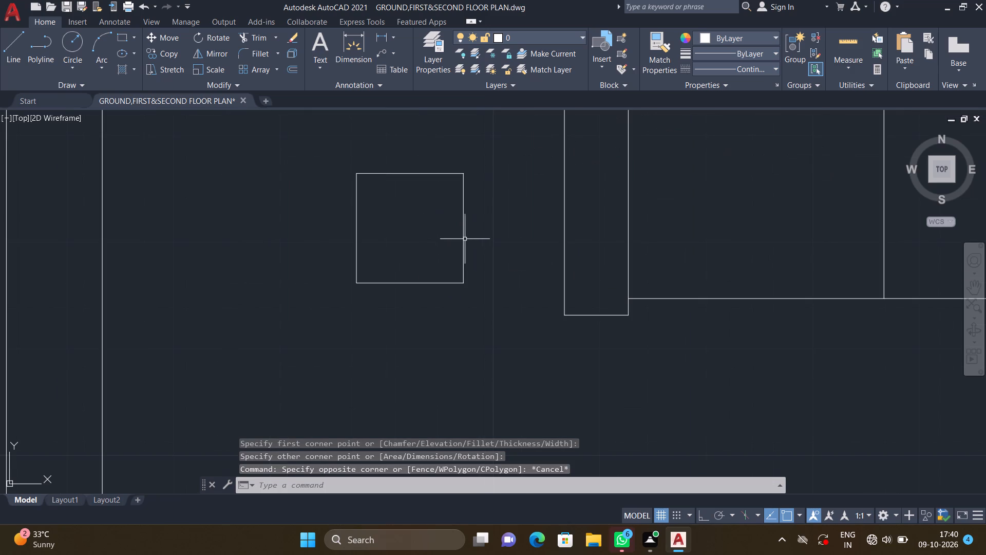
{"action": "middle_click_drag", "start_coordinate": [469, 250], "coordinate": [515, 250]}
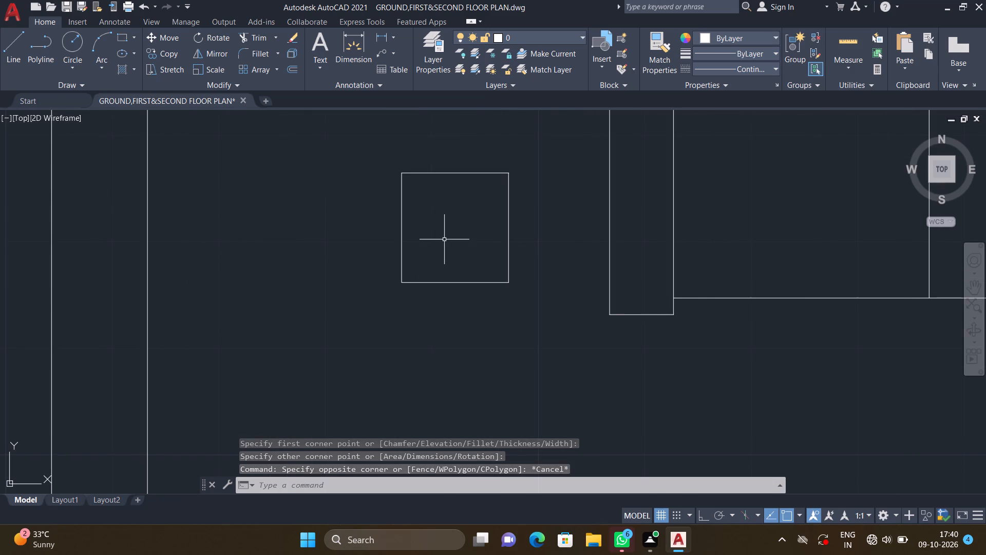
{"action": "key", "text": "c"}
{"action": "key", "text": "Return"}
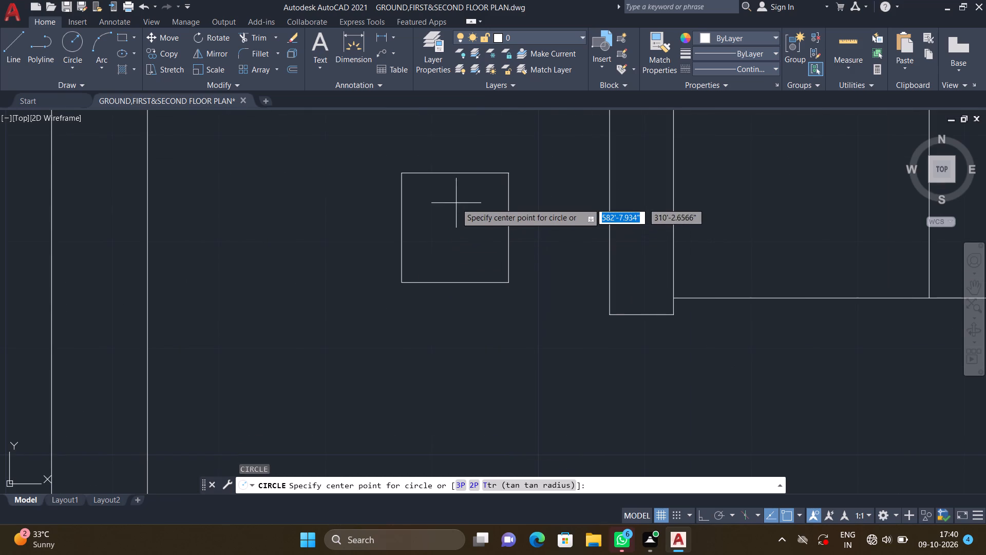
{"action": "left_click", "coordinate": [457, 228]}
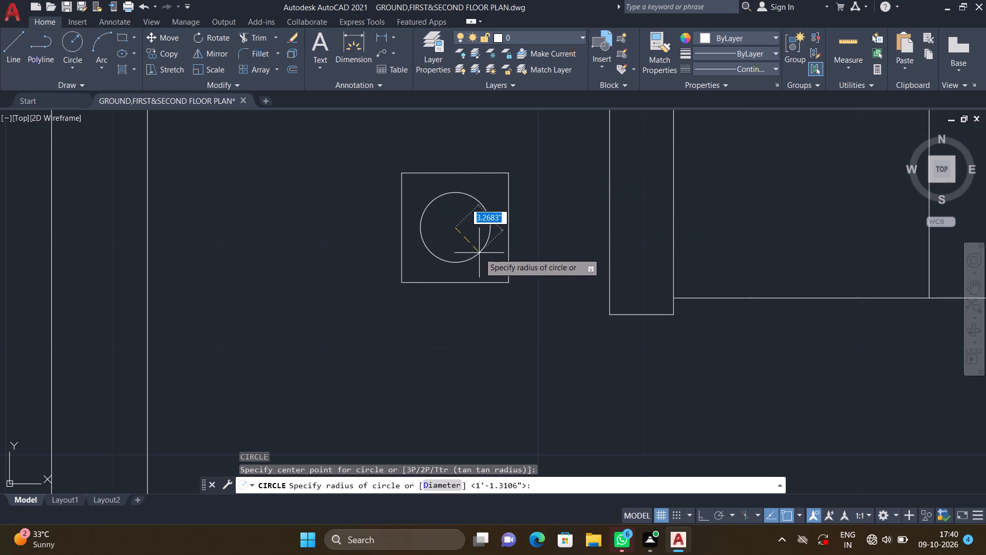
{"action": "left_click", "coordinate": [479, 253]}
Copy the small square and its circle from the square's left-side midpoint to the sofa's right side, roughly level with the original.
{"action": "scroll", "coordinate": [512, 250], "scroll_direction": "down", "scroll_amount": 2}
{"action": "middle_click_drag", "start_coordinate": [536, 312], "coordinate": [484, 301]}
{"action": "scroll", "coordinate": [494, 302], "scroll_direction": "down", "scroll_amount": 1}
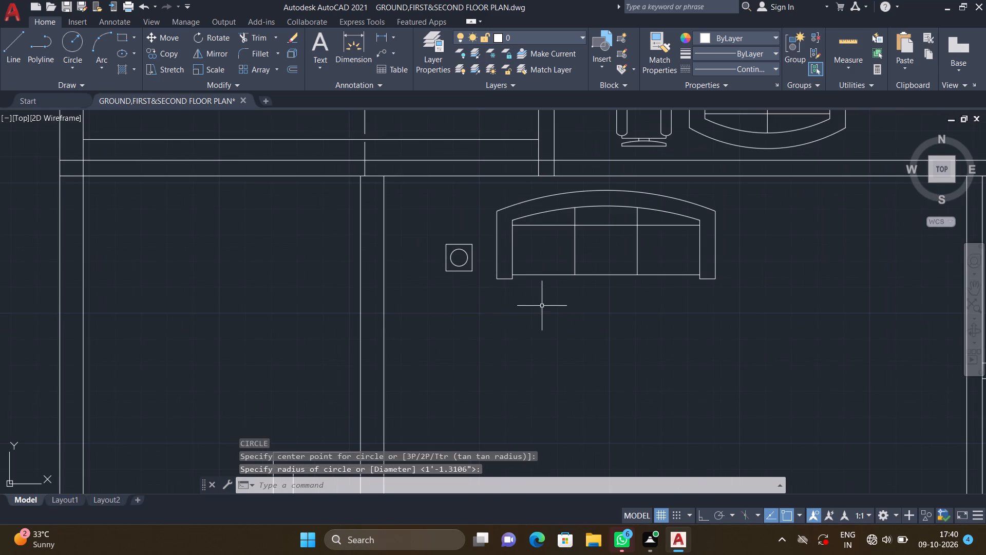
{"action": "middle_click_drag", "start_coordinate": [526, 301], "coordinate": [490, 288]}
{"action": "scroll", "coordinate": [452, 254], "scroll_direction": "down", "scroll_amount": 1}
{"action": "middle_click_drag", "start_coordinate": [451, 251], "coordinate": [454, 281]}
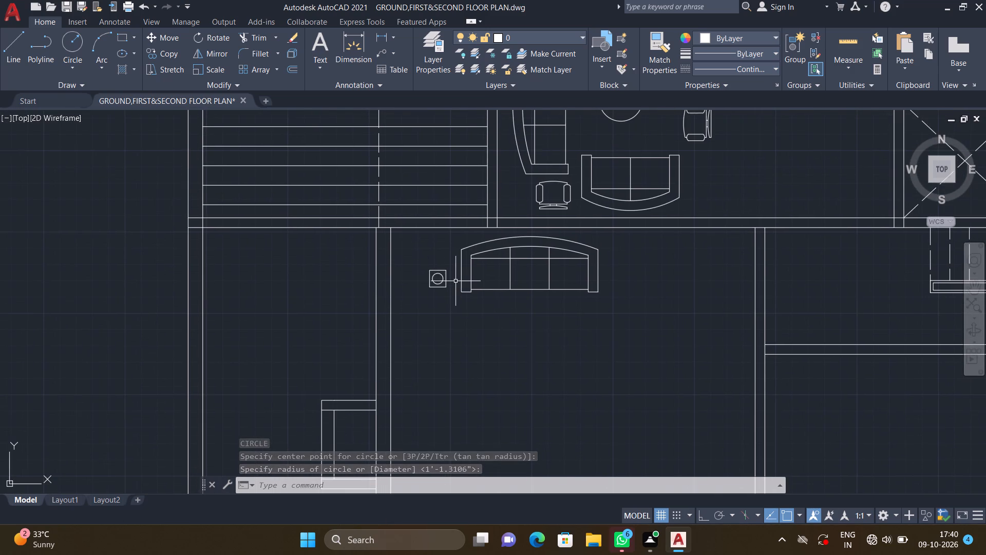
{"action": "scroll", "coordinate": [458, 281], "scroll_direction": "up", "scroll_amount": 4}
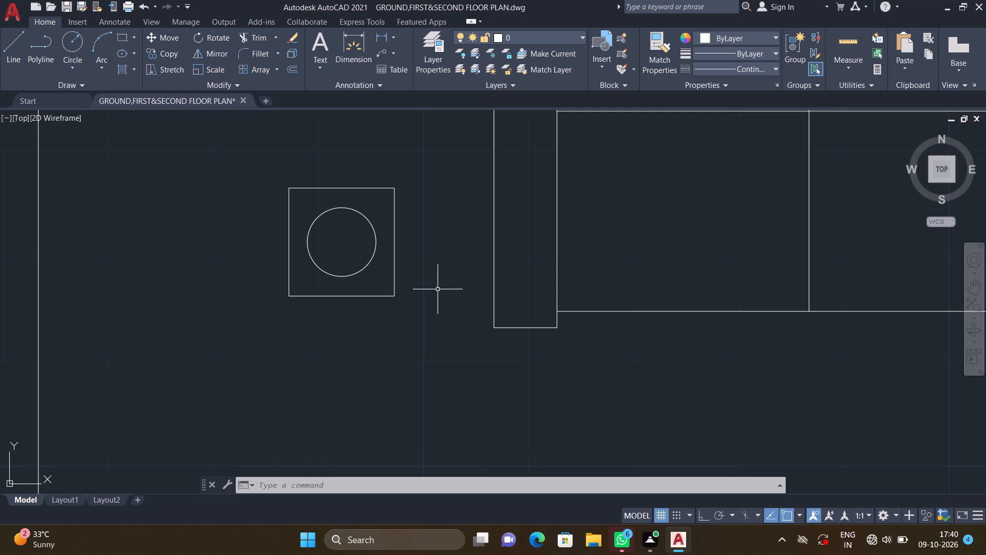
{"action": "type", "text": "CO"}
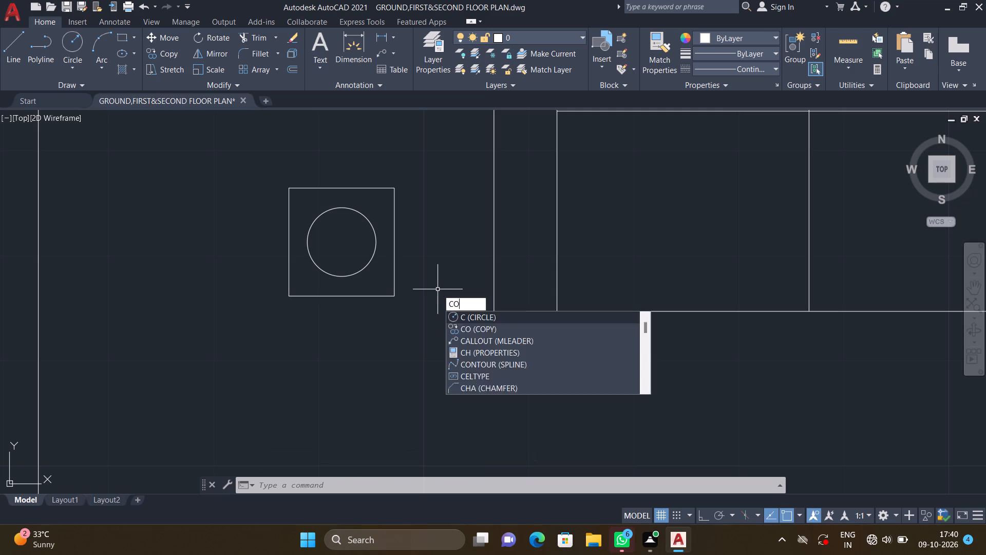
{"action": "key", "text": "Return"}
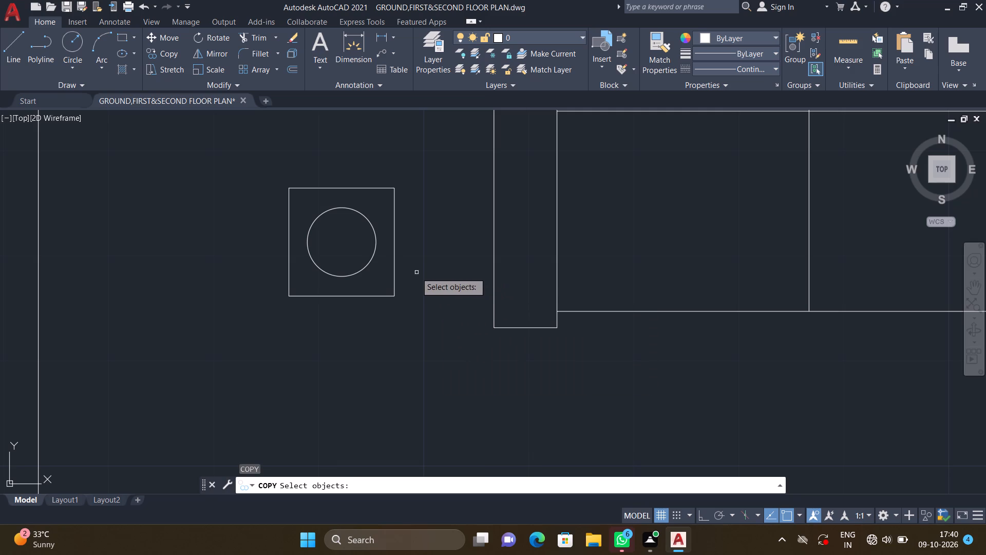
{"action": "left_click", "coordinate": [394, 258]}
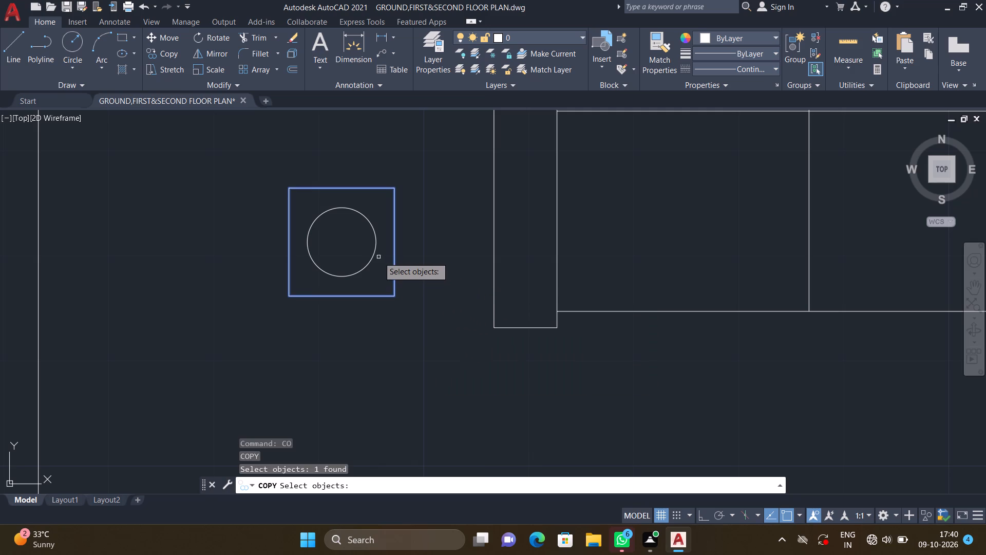
{"action": "double_click", "coordinate": [375, 253]}
{"action": "key", "text": "Return"}
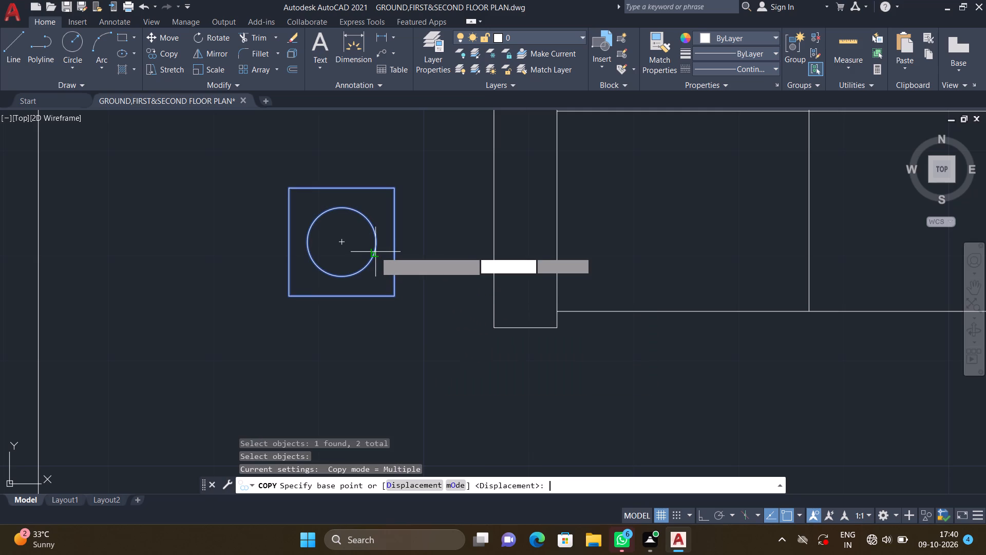
{"action": "left_click", "coordinate": [291, 238]}
{"action": "scroll", "coordinate": [448, 253], "scroll_direction": "down", "scroll_amount": 2}
{"action": "middle_click_drag", "start_coordinate": [538, 266], "coordinate": [433, 272]}
{"action": "scroll", "coordinate": [465, 271], "scroll_direction": "down", "scroll_amount": 1}
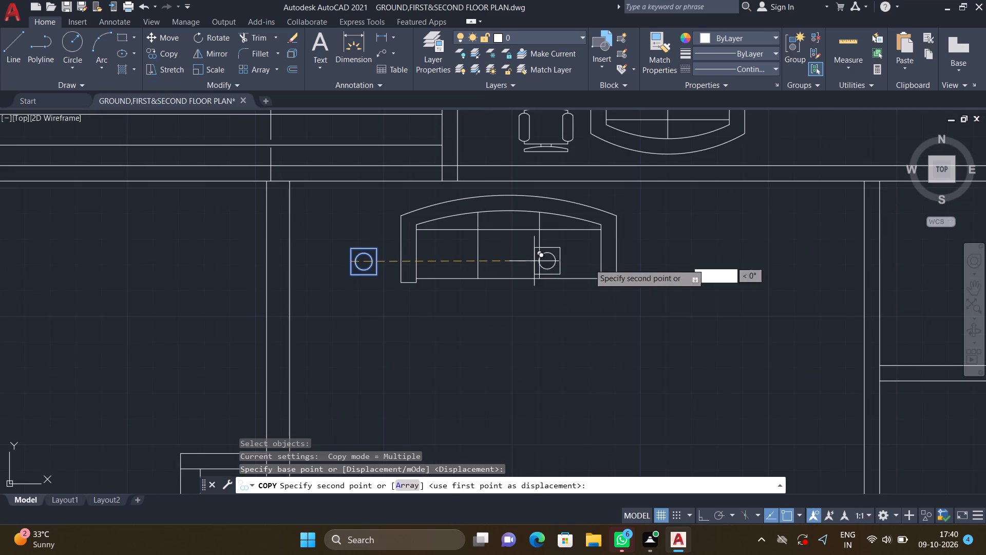
{"action": "middle_click_drag", "start_coordinate": [620, 267], "coordinate": [569, 276]}
{"action": "scroll", "coordinate": [584, 272], "scroll_direction": "up", "scroll_amount": 2}
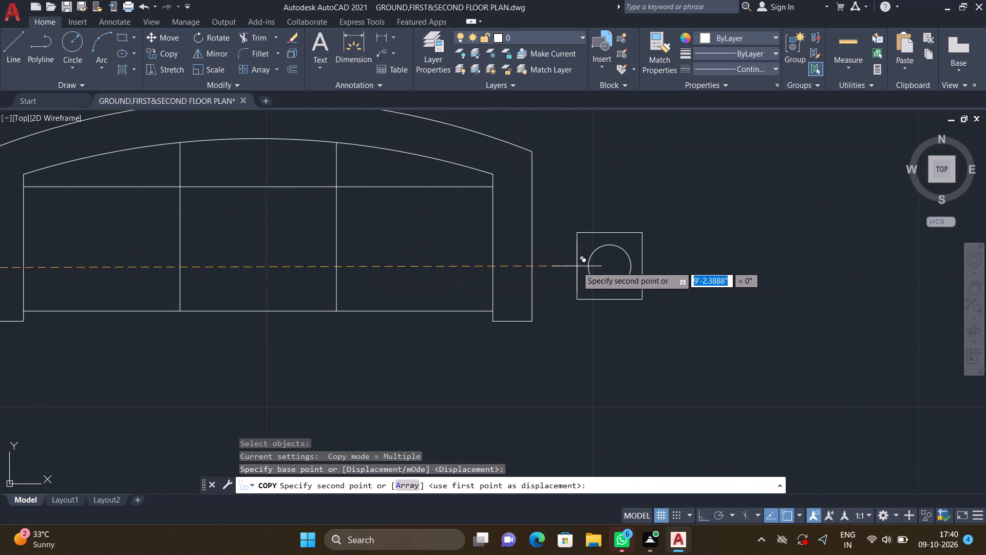
{"action": "scroll", "coordinate": [580, 268], "scroll_direction": "down", "scroll_amount": 1}
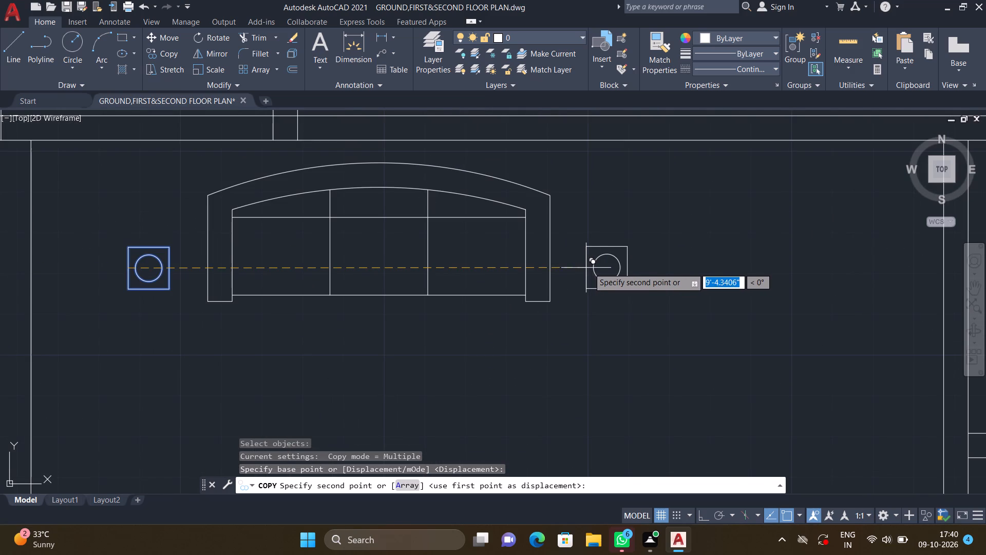
{"action": "double_click", "coordinate": [593, 262]}
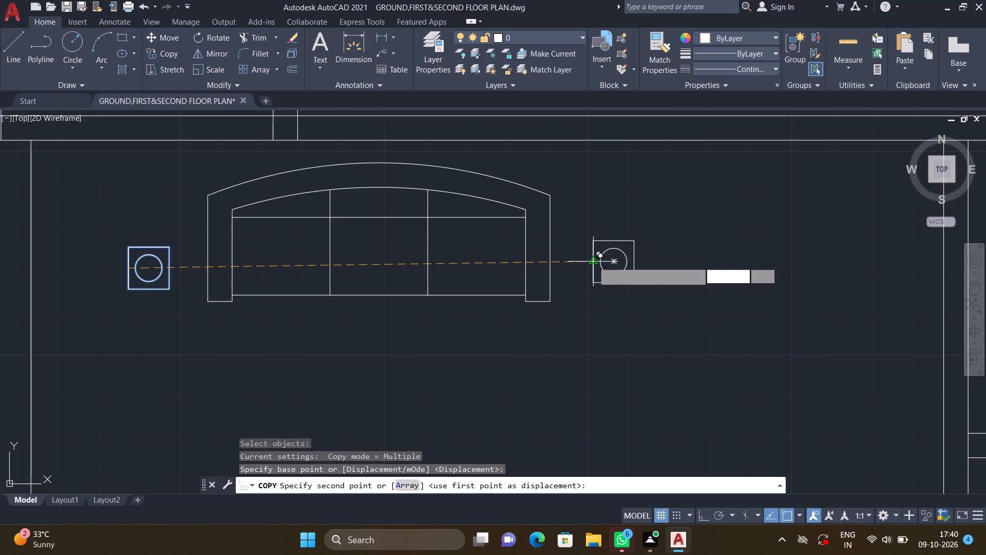
{"action": "key", "text": "Return"}
Rotate the two-seater sofa among the loose furniture blocks by 270° about its back's midpoint, with Ortho on.
{"action": "scroll", "coordinate": [591, 263], "scroll_direction": "down", "scroll_amount": 2}
{"action": "middle_click_drag", "start_coordinate": [465, 283], "coordinate": [554, 282]}
{"action": "scroll", "coordinate": [552, 293], "scroll_direction": "down", "scroll_amount": 1}
{"action": "scroll", "coordinate": [562, 279], "scroll_direction": "up", "scroll_amount": 3}
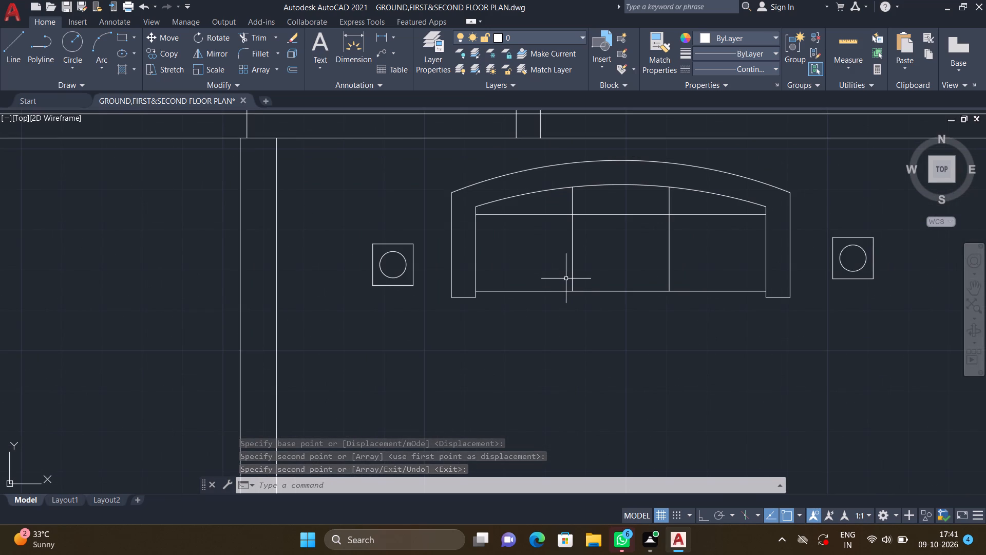
{"action": "scroll", "coordinate": [469, 286], "scroll_direction": "down", "scroll_amount": 3}
{"action": "scroll", "coordinate": [368, 309], "scroll_direction": "down", "scroll_amount": 1}
{"action": "middle_click_drag", "start_coordinate": [370, 309], "coordinate": [460, 280]}
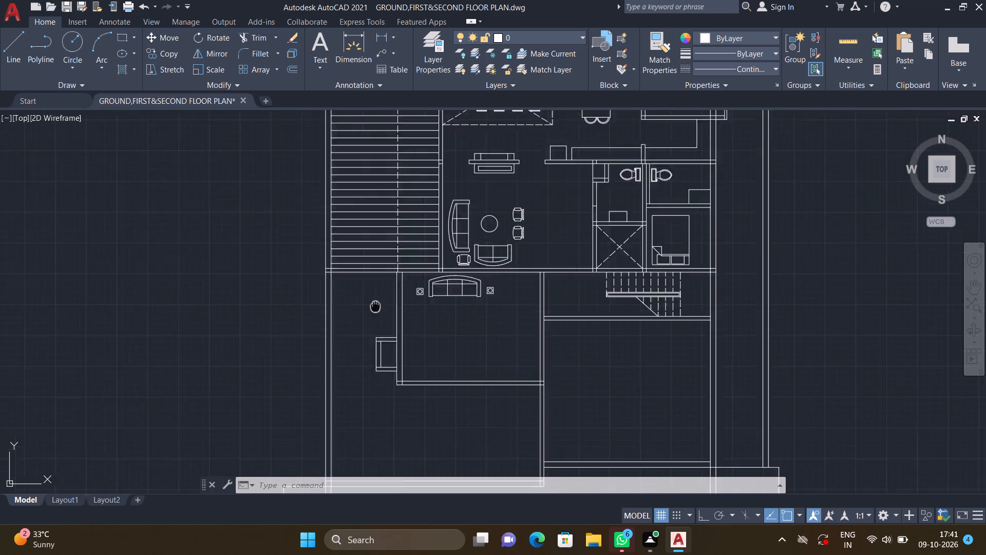
{"action": "middle_click_drag", "start_coordinate": [460, 280], "coordinate": [482, 273]}
{"action": "scroll", "coordinate": [460, 280], "scroll_direction": "down", "scroll_amount": 2}
{"action": "middle_click_drag", "start_coordinate": [340, 338], "coordinate": [494, 295]}
{"action": "scroll", "coordinate": [494, 295], "scroll_direction": "down", "scroll_amount": 3}
{"action": "middle_click_drag", "start_coordinate": [278, 305], "coordinate": [387, 319]}
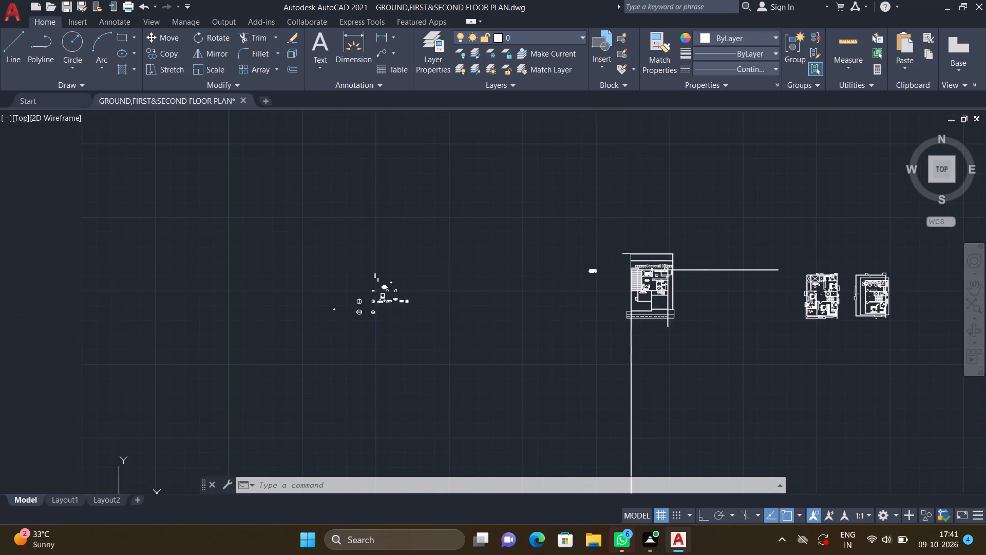
{"action": "scroll", "coordinate": [377, 312], "scroll_direction": "up", "scroll_amount": 3}
{"action": "scroll", "coordinate": [400, 272], "scroll_direction": "up", "scroll_amount": 2}
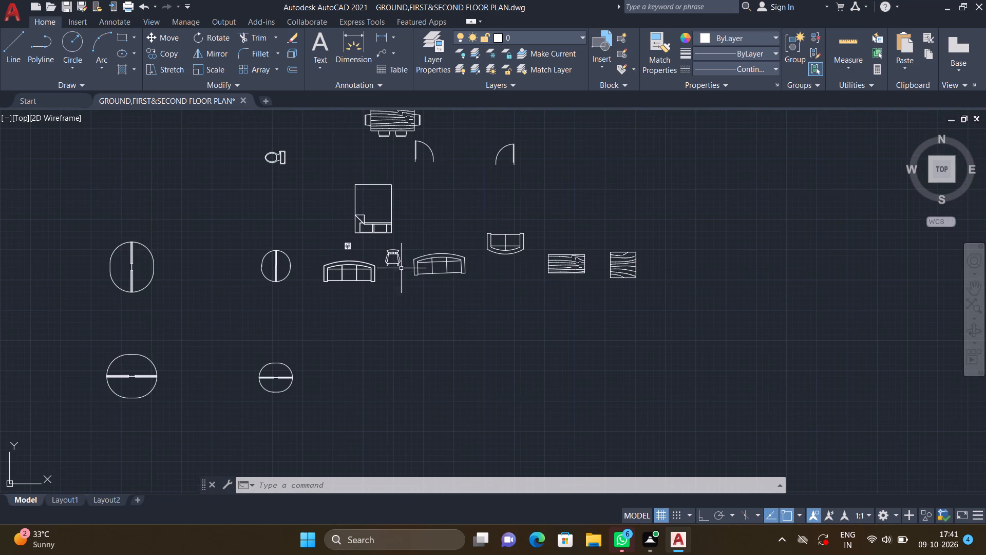
{"action": "middle_click_drag", "start_coordinate": [445, 247], "coordinate": [424, 300]}
{"action": "middle_click_drag", "start_coordinate": [507, 314], "coordinate": [462, 322]}
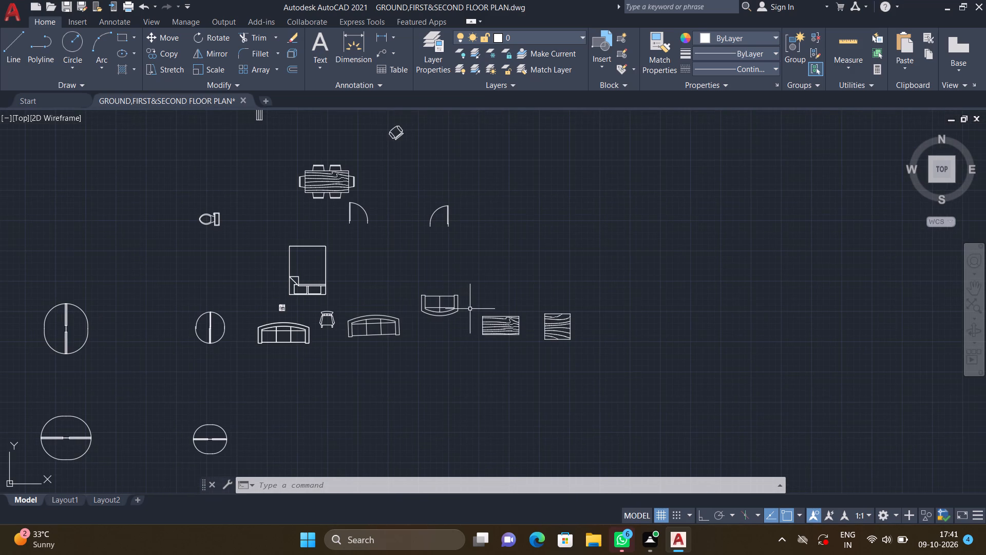
{"action": "type", "text": "RO"}
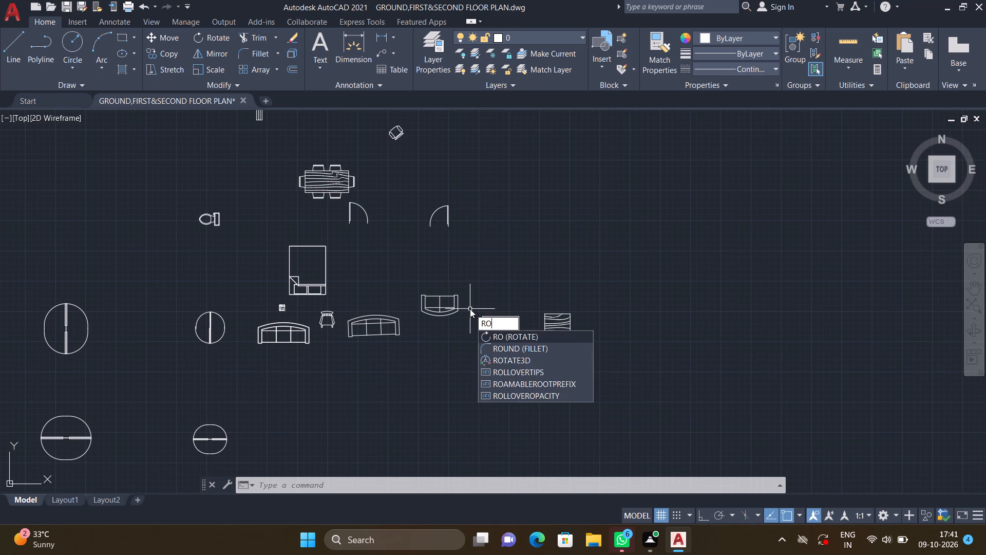
{"action": "key", "text": "Return"}
{"action": "left_click", "coordinate": [448, 309]}
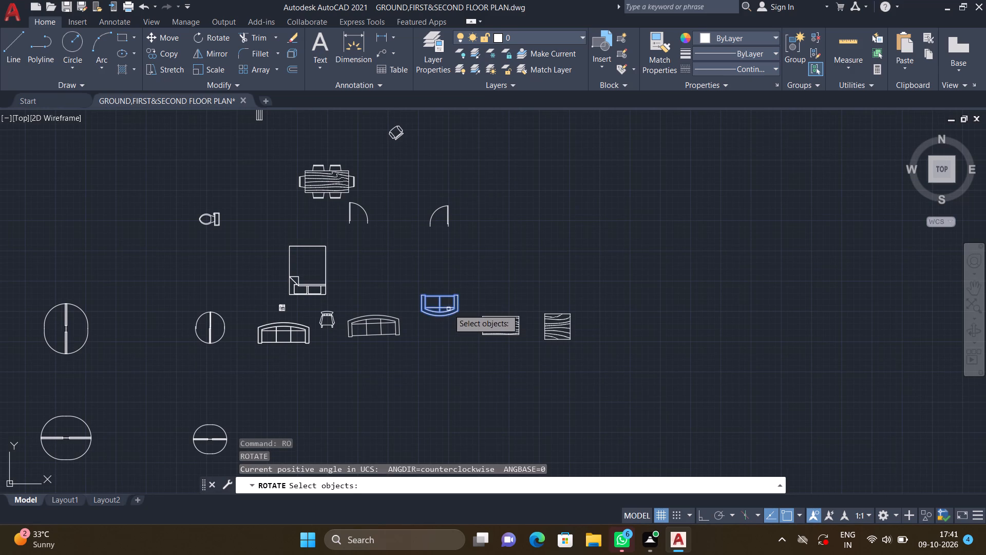
{"action": "key", "text": "Return"}
{"action": "scroll", "coordinate": [445, 345], "scroll_direction": "up", "scroll_amount": 2}
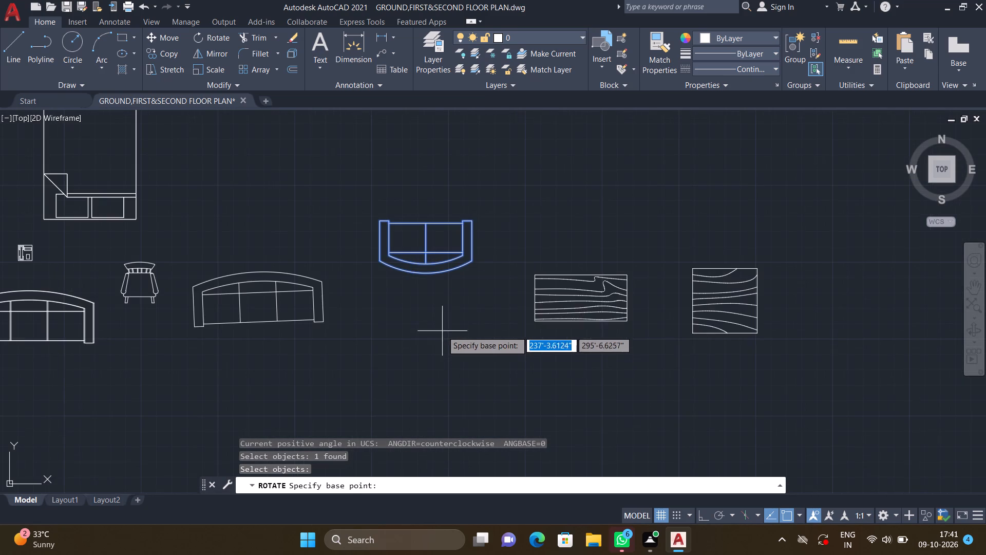
{"action": "left_click", "coordinate": [425, 273]}
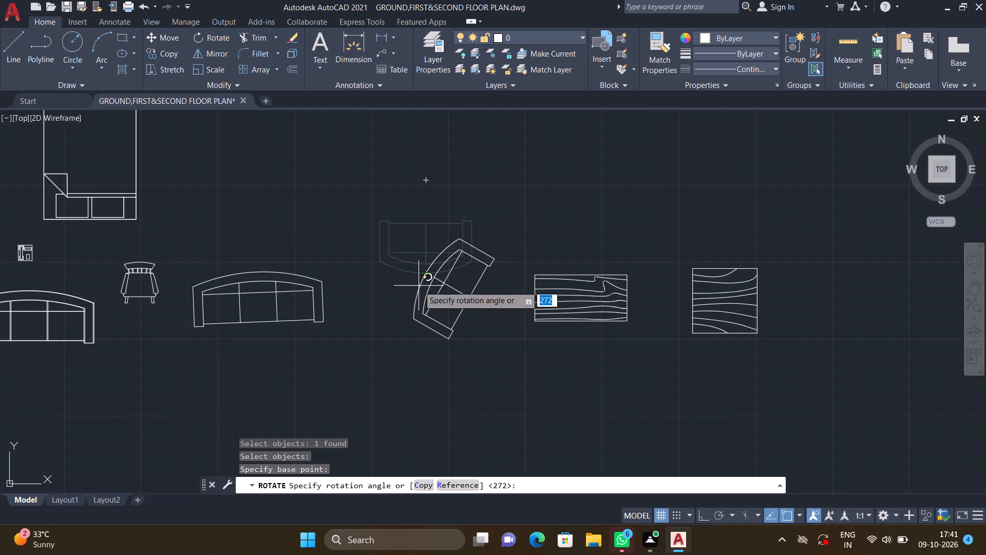
{"action": "key", "text": "F8"}
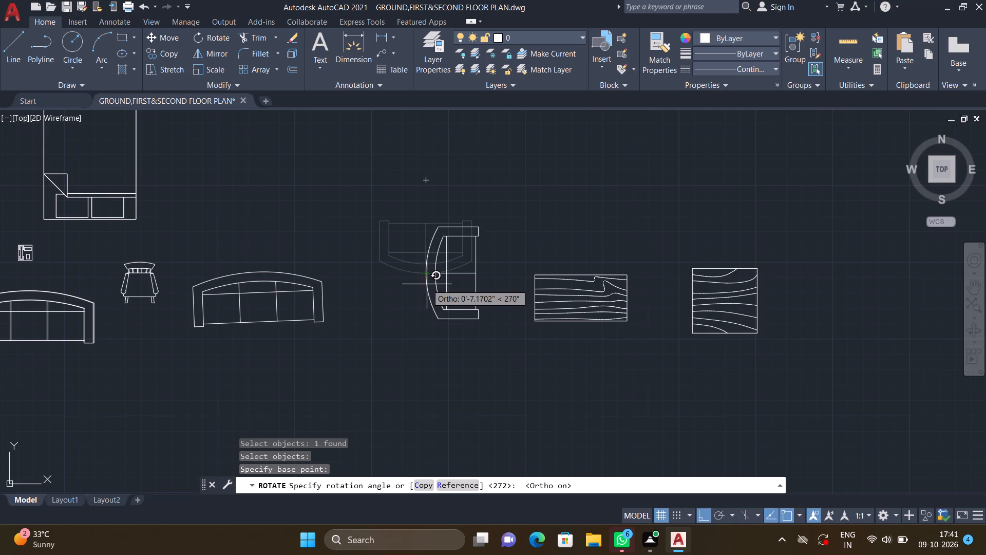
{"action": "double_click", "coordinate": [427, 284]}
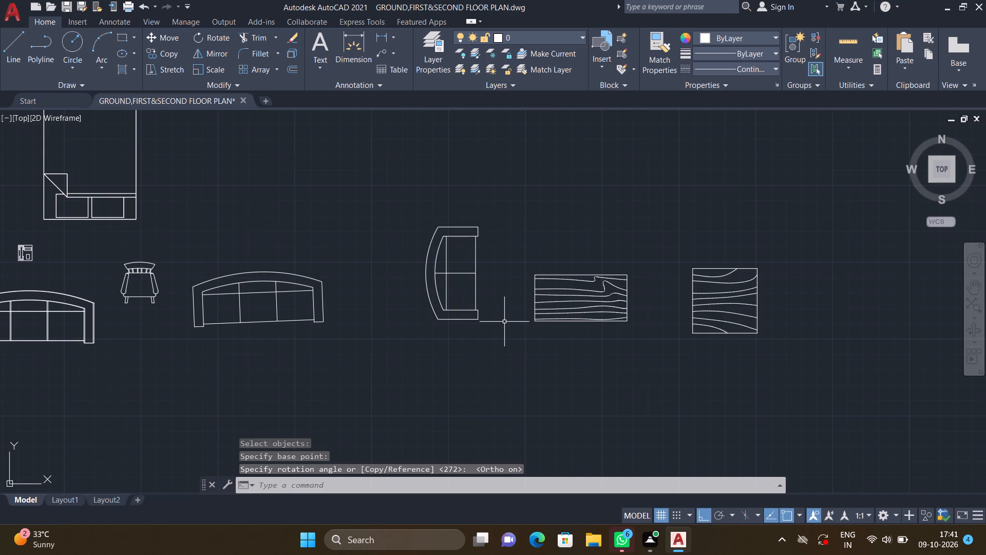
Copy the rotated two-seater sofa from its back's midpoint to near the left wall of the room below the hall, with Ortho off.
{"action": "key", "text": "c"}
{"action": "key", "text": "o"}
{"action": "key", "text": "Return"}
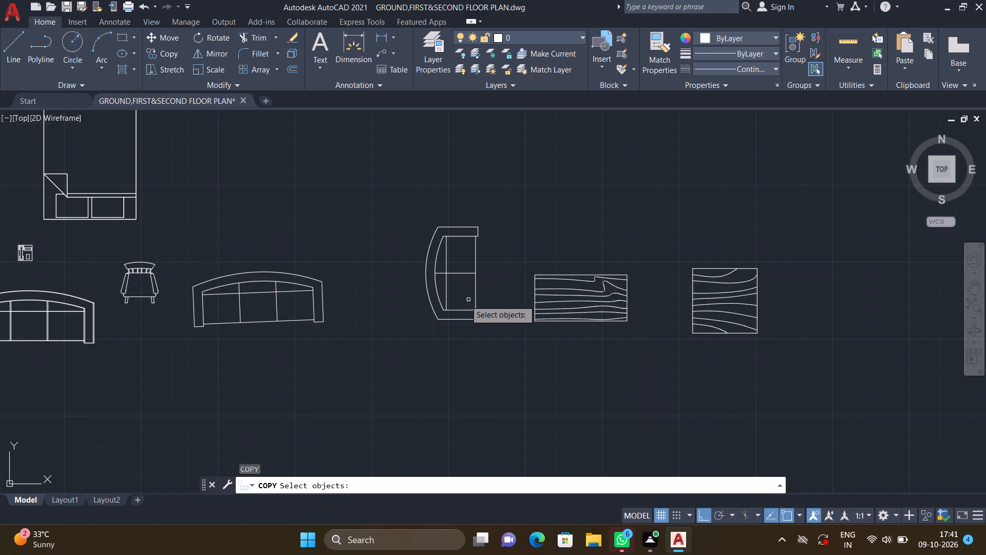
{"action": "double_click", "coordinate": [477, 304]}
{"action": "key", "text": "Return"}
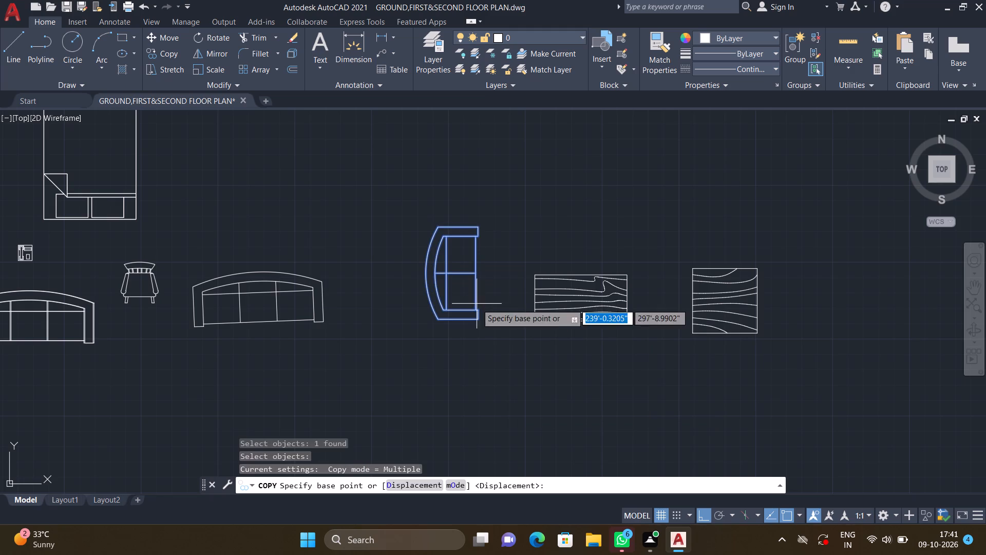
{"action": "left_click", "coordinate": [426, 274]}
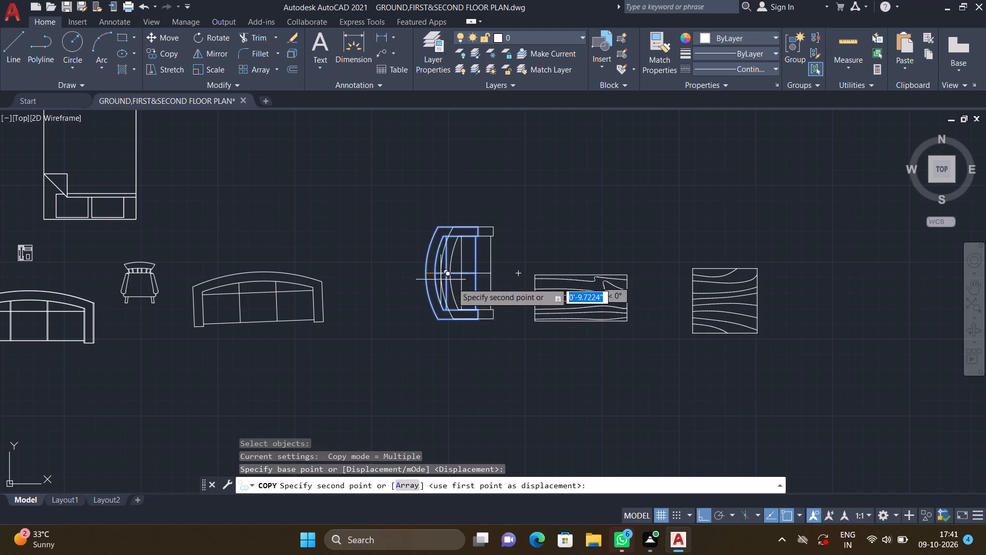
{"action": "scroll", "coordinate": [480, 292], "scroll_direction": "down", "scroll_amount": 3}
{"action": "scroll", "coordinate": [613, 326], "scroll_direction": "down", "scroll_amount": 1}
{"action": "middle_click_drag", "start_coordinate": [594, 320], "coordinate": [454, 303]}
{"action": "scroll", "coordinate": [453, 309], "scroll_direction": "down", "scroll_amount": 3}
{"action": "middle_click_drag", "start_coordinate": [573, 345], "coordinate": [446, 335]}
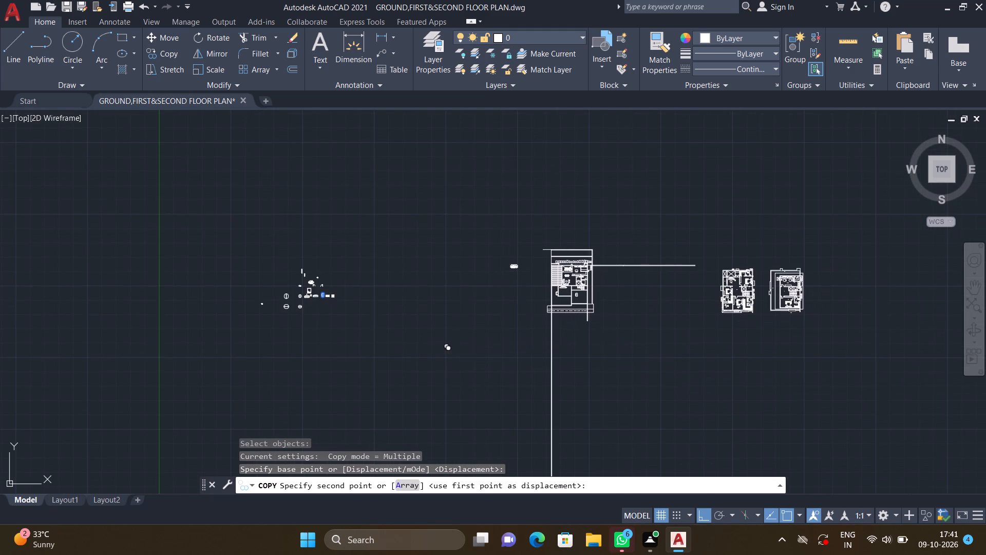
{"action": "scroll", "coordinate": [572, 302], "scroll_direction": "up", "scroll_amount": 2}
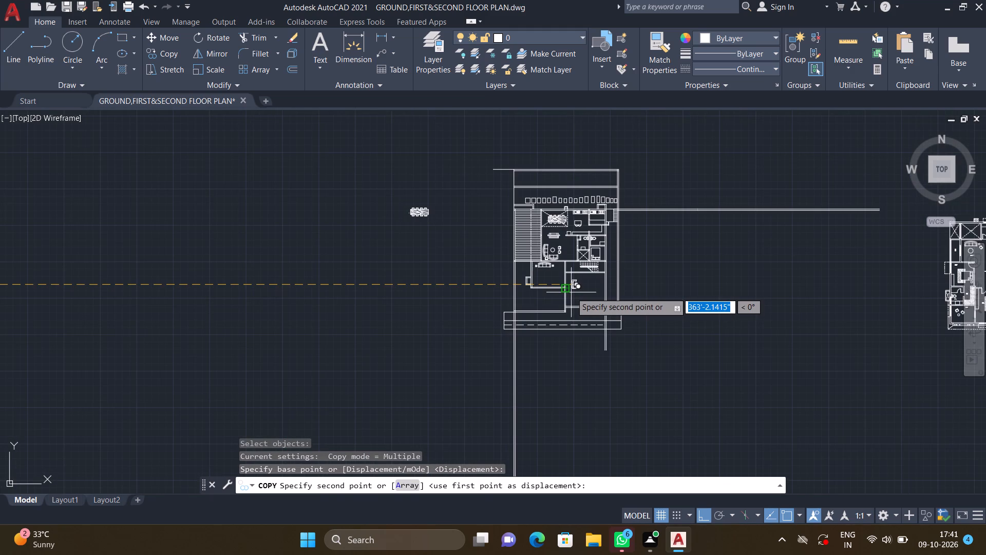
{"action": "key", "text": "F8"}
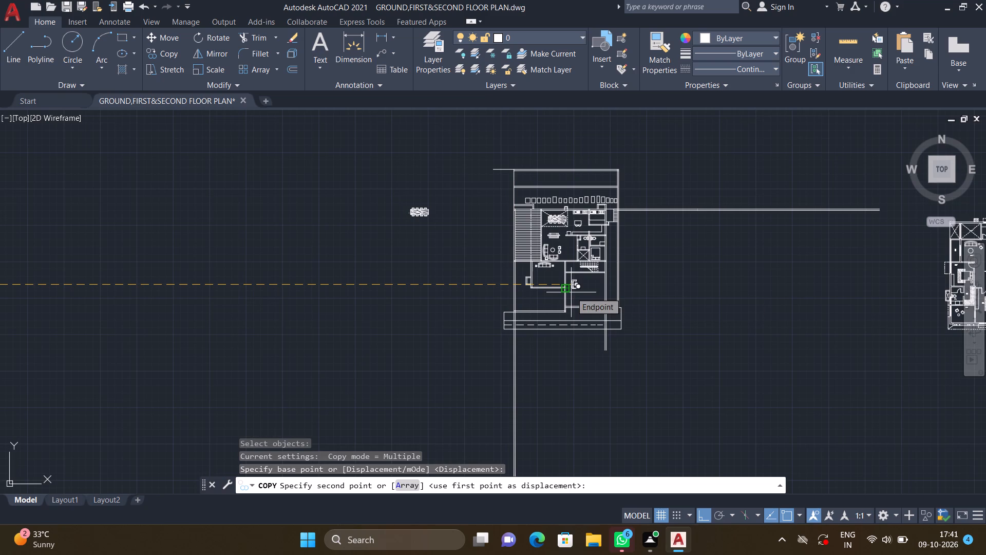
{"action": "scroll", "coordinate": [581, 276], "scroll_direction": "up", "scroll_amount": 1}
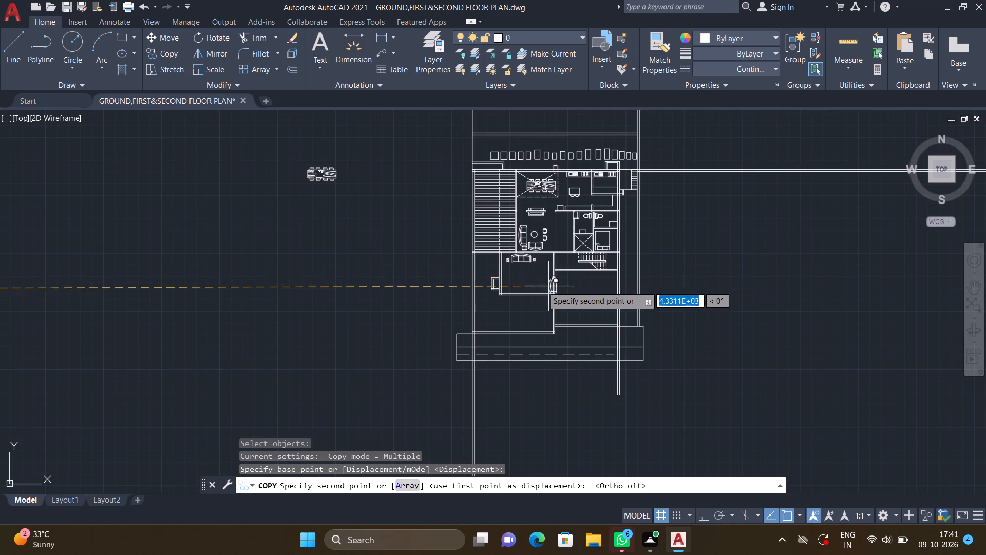
{"action": "scroll", "coordinate": [505, 272], "scroll_direction": "up", "scroll_amount": 3}
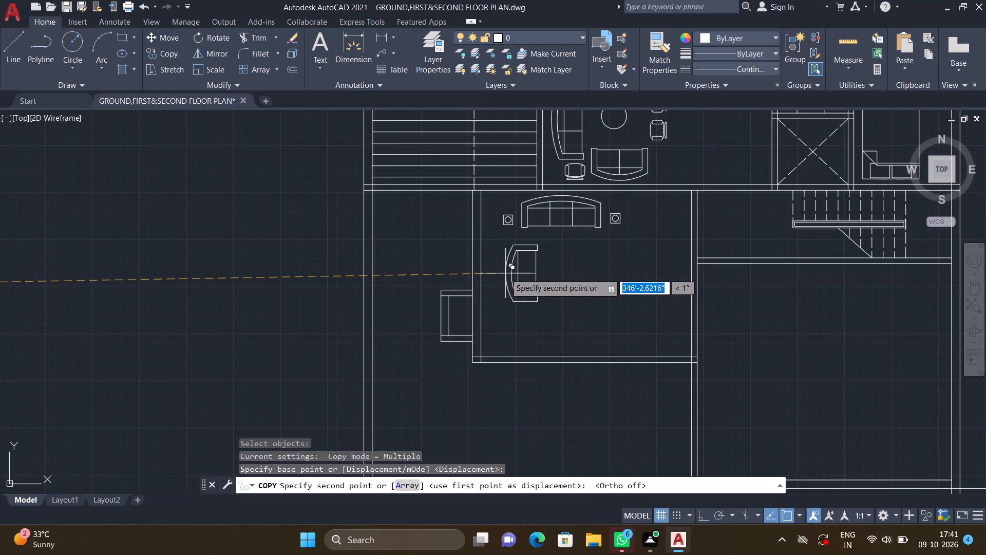
{"action": "scroll", "coordinate": [502, 267], "scroll_direction": "up", "scroll_amount": 2}
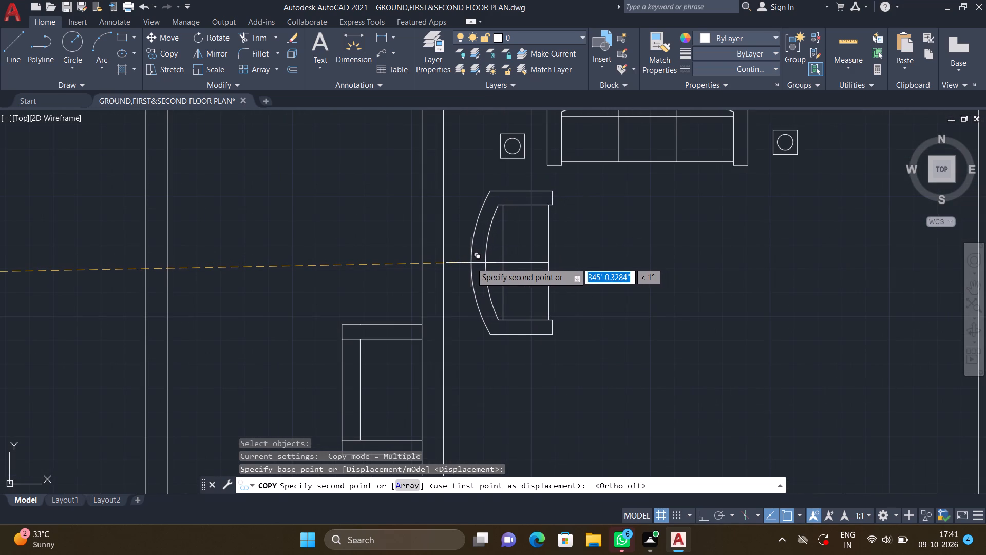
{"action": "left_click", "coordinate": [471, 263]}
{"action": "key", "text": "Return"}
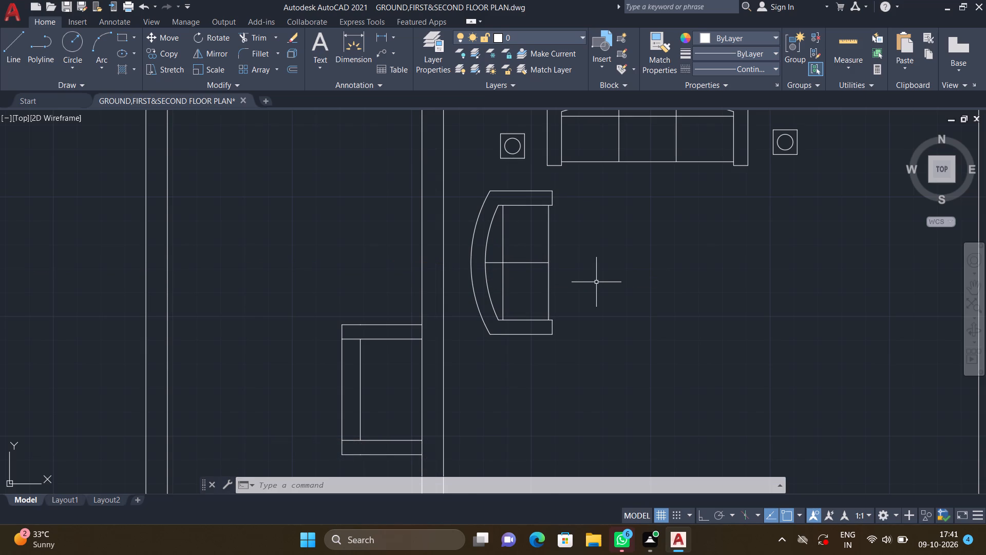
With Ortho on, draw a line about 3'-5.6" straight down from the lower armrest of the two-seater sofa by the left wall.
{"action": "key", "text": "l"}
{"action": "key", "text": "Return"}
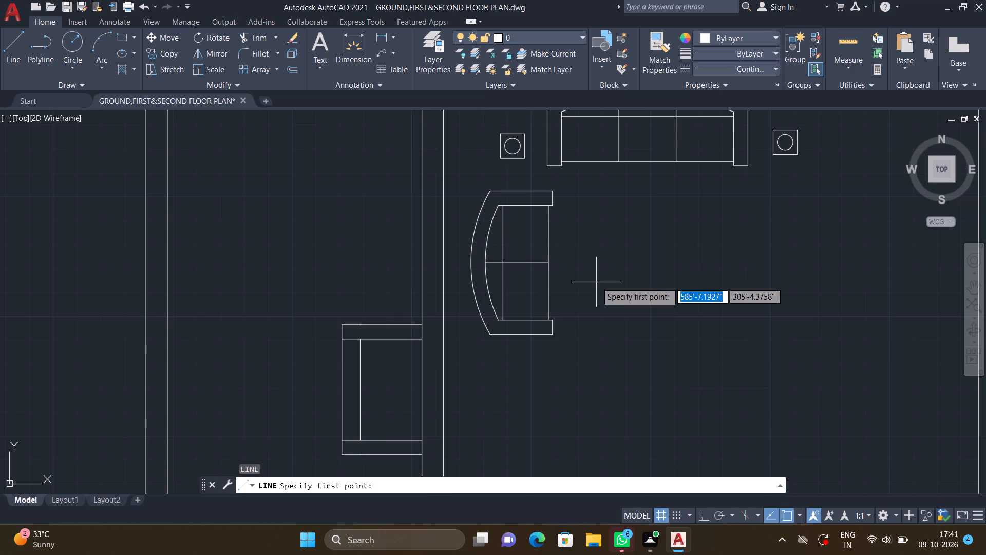
{"action": "key", "text": "F8"}
{"action": "scroll", "coordinate": [595, 306], "scroll_direction": "down", "scroll_amount": 1}
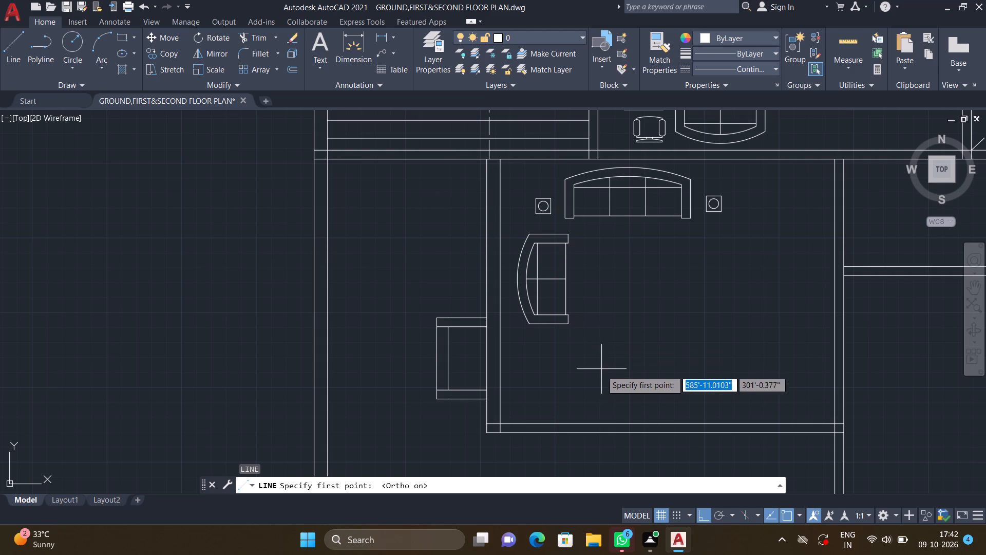
{"action": "middle_click_drag", "start_coordinate": [589, 370], "coordinate": [555, 327]}
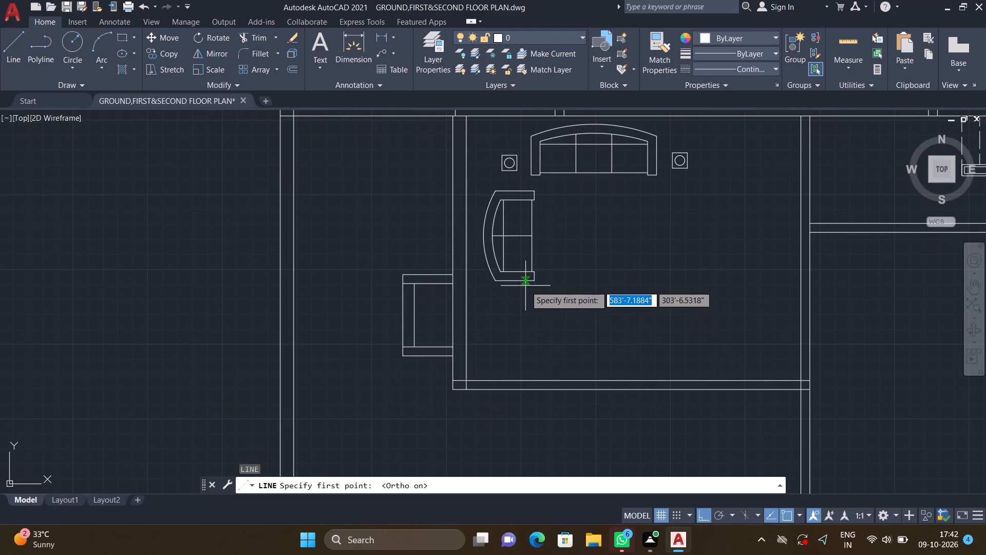
{"action": "scroll", "coordinate": [525, 286], "scroll_direction": "up", "scroll_amount": 2}
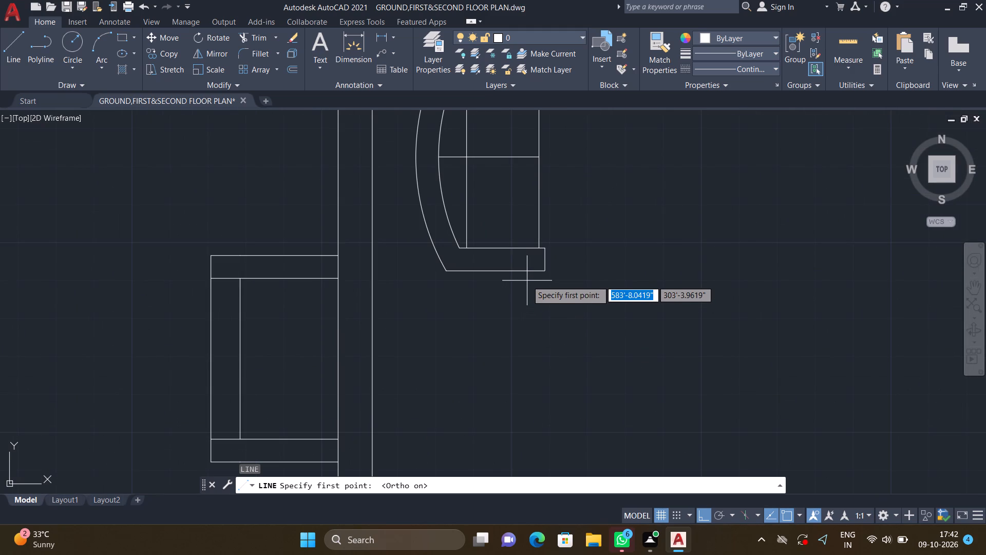
{"action": "double_click", "coordinate": [524, 270]}
{"action": "scroll", "coordinate": [527, 329], "scroll_direction": "down", "scroll_amount": 2}
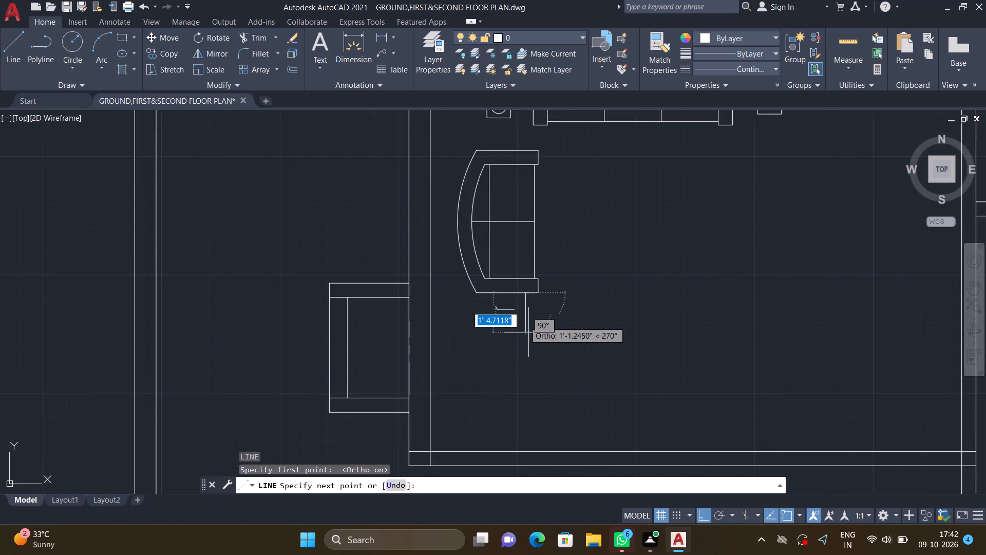
{"action": "middle_click_drag", "start_coordinate": [521, 337], "coordinate": [508, 323]}
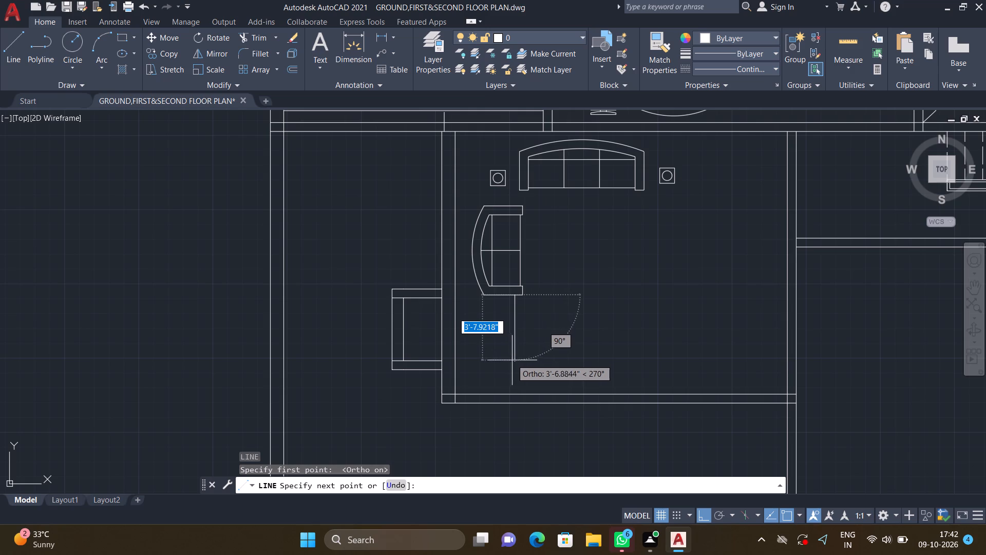
{"action": "scroll", "coordinate": [517, 360], "scroll_direction": "up", "scroll_amount": 1}
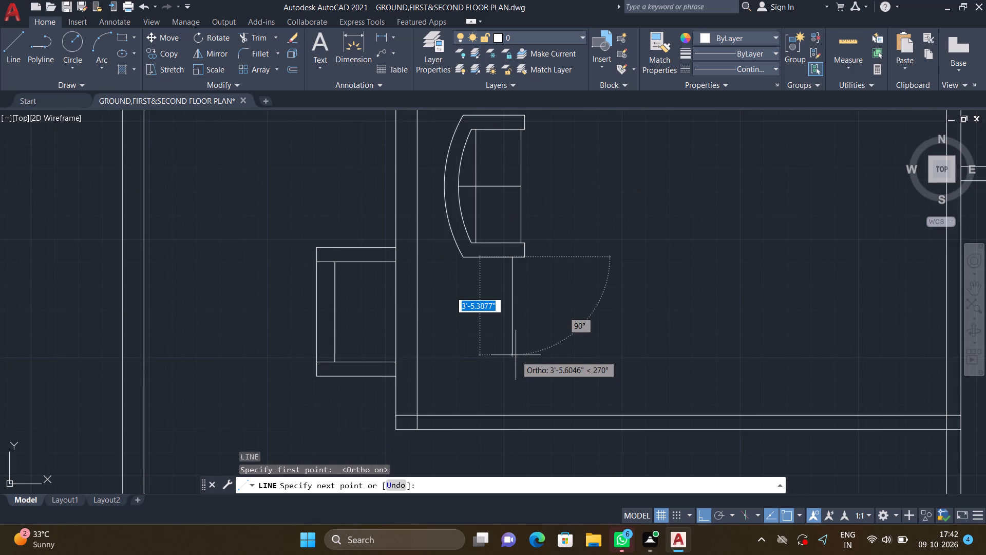
{"action": "left_click", "coordinate": [516, 355]}
Continue the line horizontally to the right for about 7'-5", ending slightly past the three-seater sofa's right armrest.
{"action": "scroll", "coordinate": [656, 356], "scroll_direction": "down", "scroll_amount": 2}
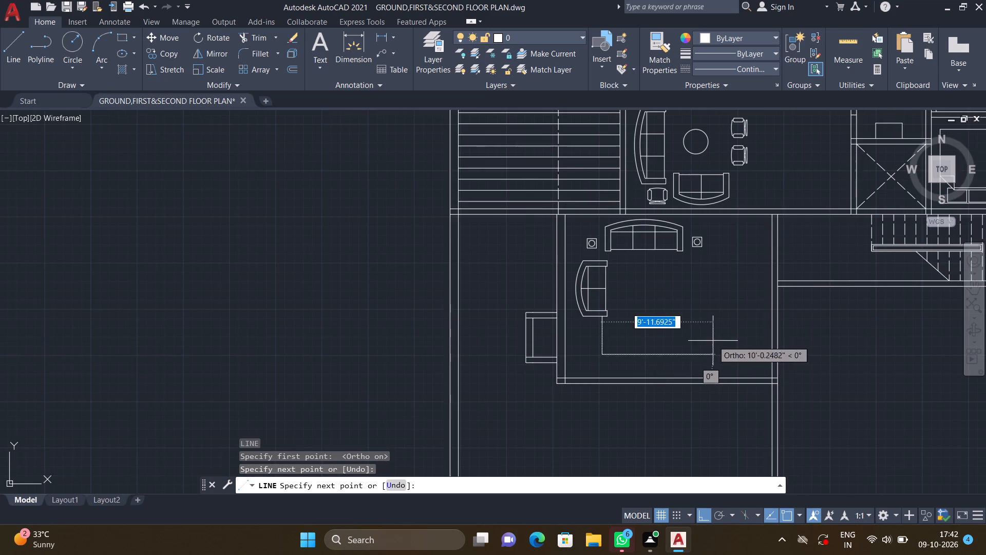
{"action": "middle_click_drag", "start_coordinate": [694, 336], "coordinate": [662, 345]}
{"action": "scroll", "coordinate": [661, 350], "scroll_direction": "up", "scroll_amount": 1}
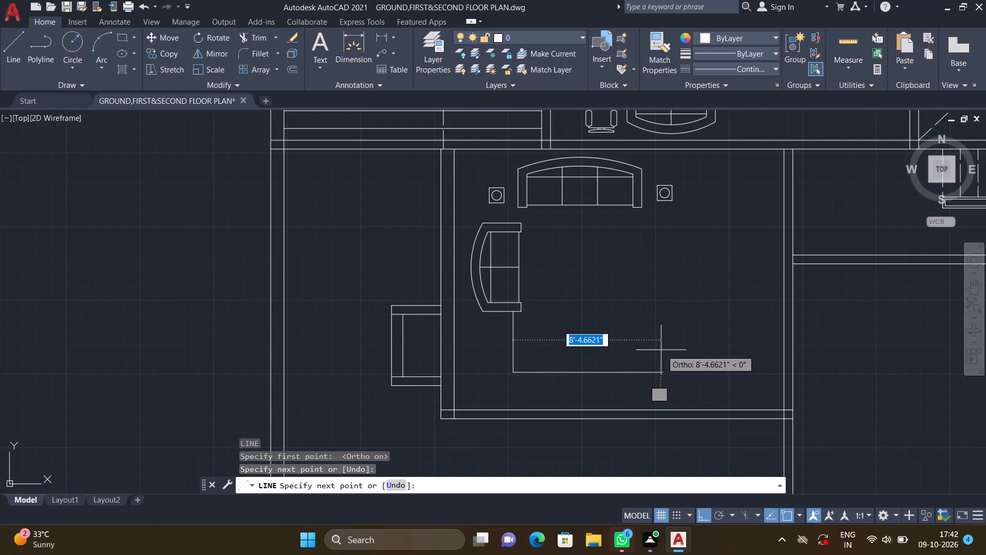
{"action": "scroll", "coordinate": [651, 349], "scroll_direction": "up", "scroll_amount": 1}
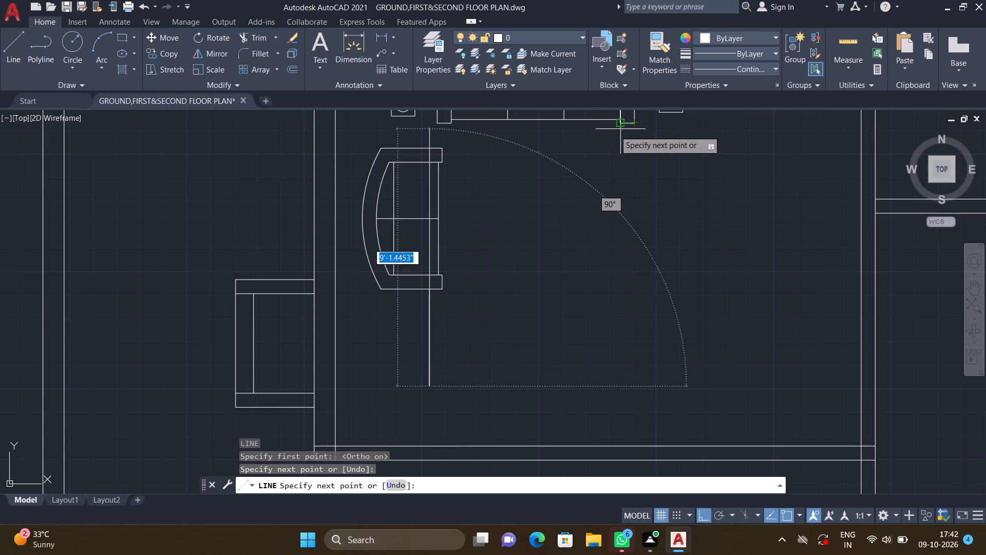
{"action": "scroll", "coordinate": [630, 127], "scroll_direction": "up", "scroll_amount": 2}
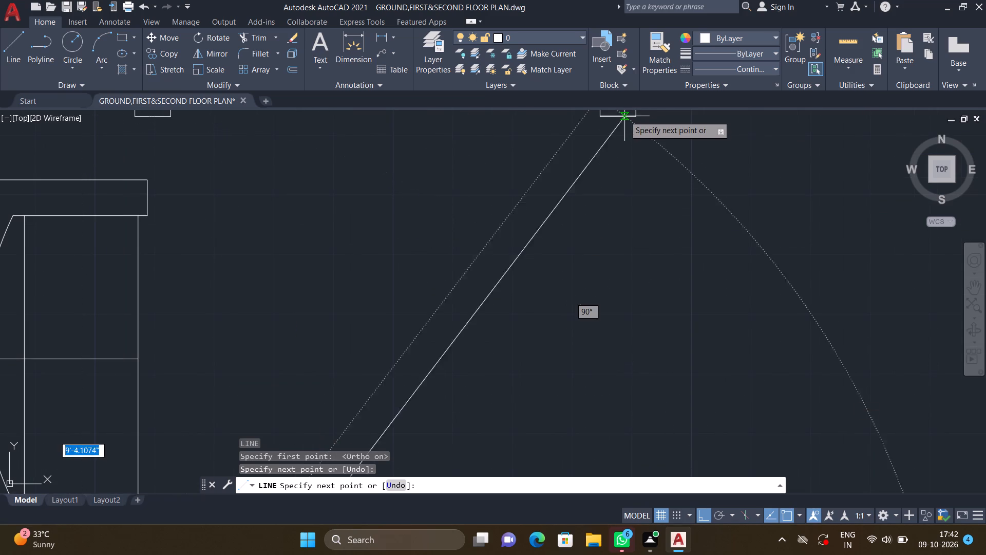
{"action": "scroll", "coordinate": [631, 338], "scroll_direction": "down", "scroll_amount": 2}
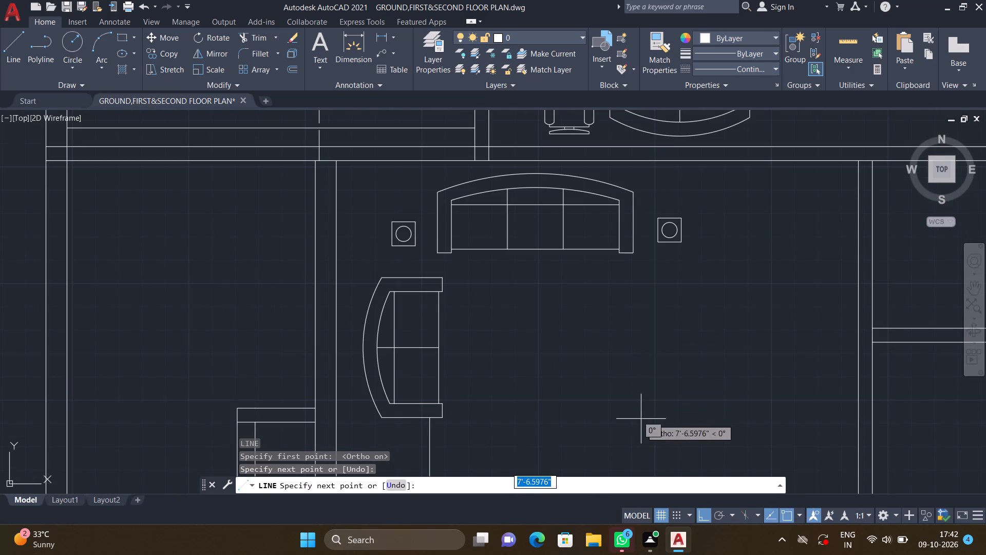
{"action": "middle_click_drag", "start_coordinate": [614, 367], "coordinate": [565, 249]}
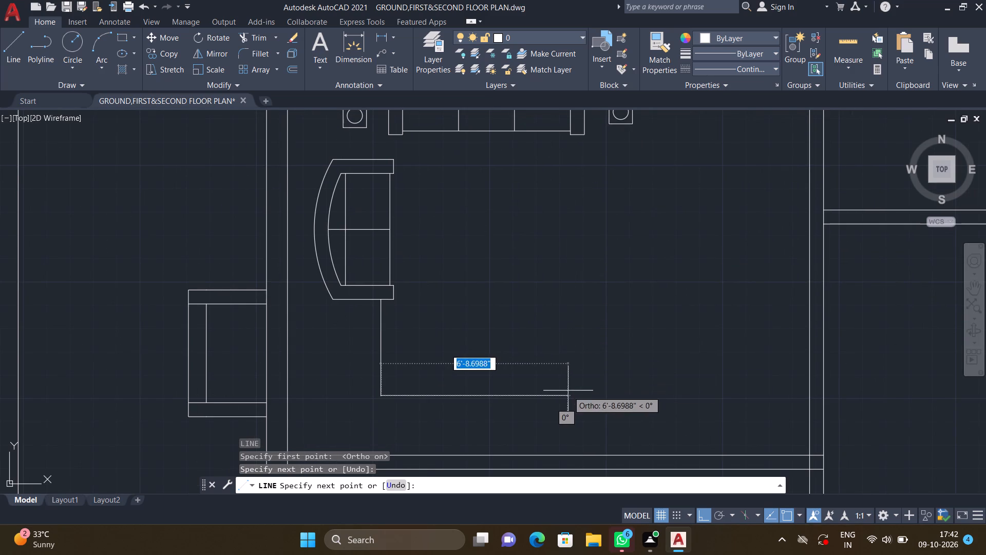
{"action": "scroll", "coordinate": [571, 135], "scroll_direction": "up", "scroll_amount": 1}
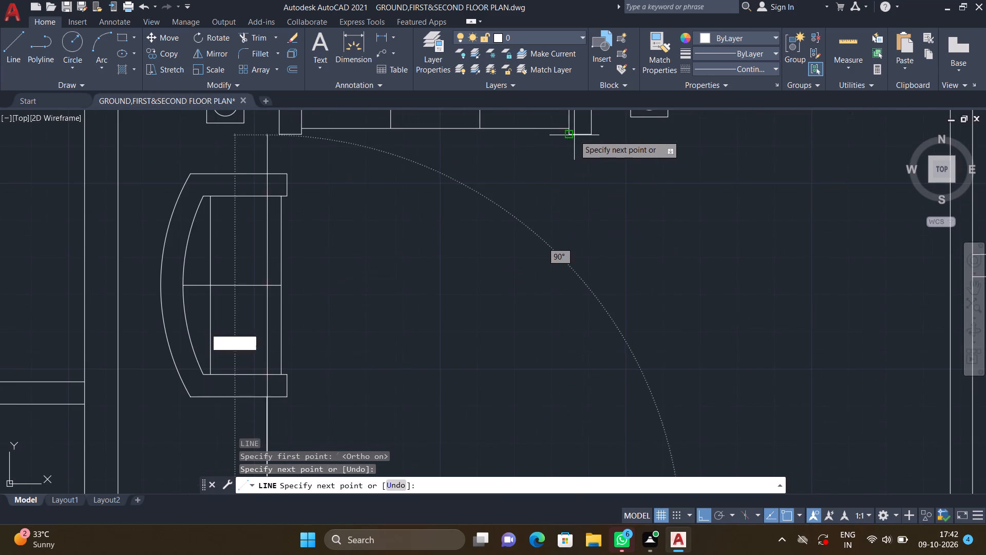
{"action": "scroll", "coordinate": [577, 136], "scroll_direction": "up", "scroll_amount": 2}
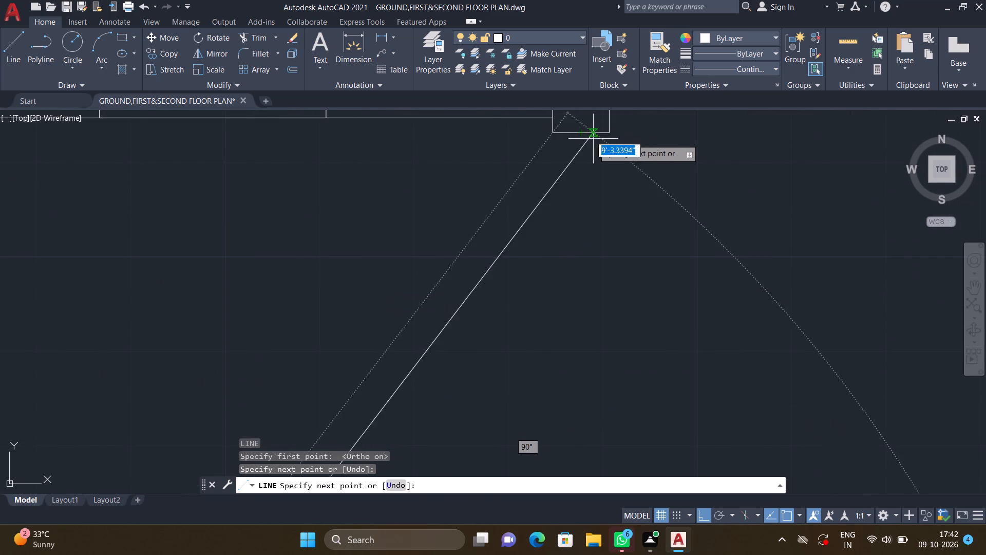
{"action": "scroll", "coordinate": [611, 260], "scroll_direction": "down", "scroll_amount": 3}
{"action": "middle_click_drag", "start_coordinate": [601, 360], "coordinate": [578, 294]}
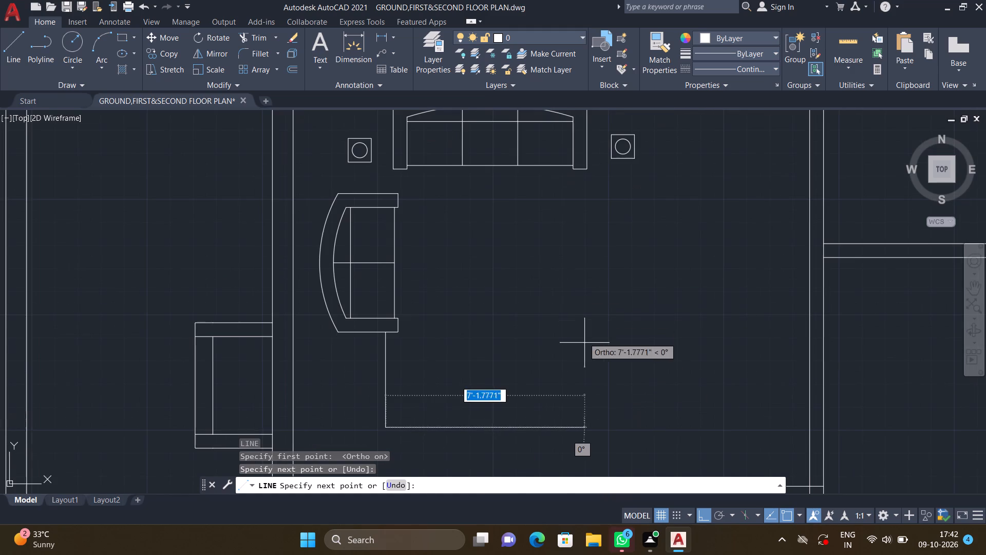
{"action": "left_click", "coordinate": [592, 425]}
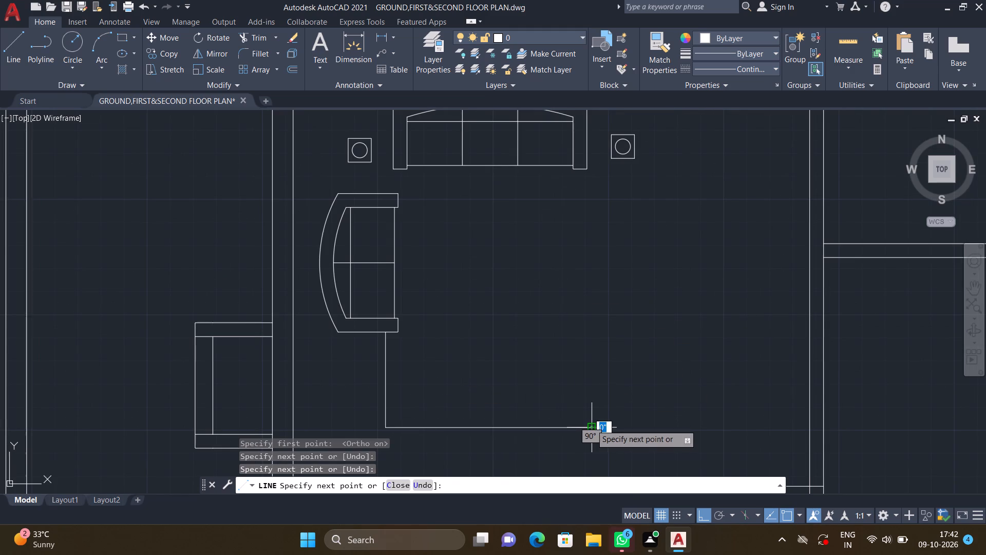
{"action": "key", "text": "Return"}
Draw a vertical line about 9'-4" long from the bottom of the three-seater sofa's right armrest down to the horizontal line.
{"action": "key", "text": "l"}
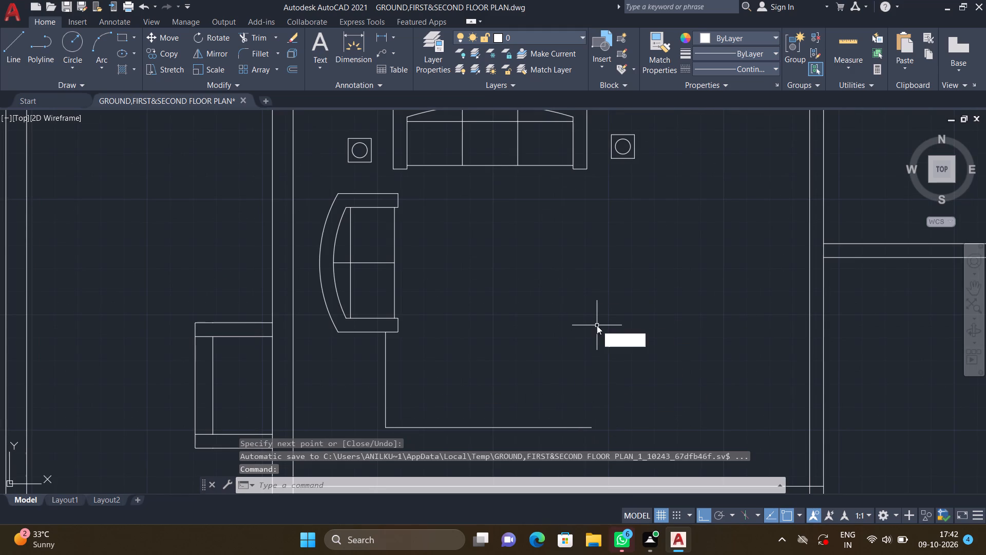
{"action": "key", "text": "Return"}
{"action": "scroll", "coordinate": [586, 174], "scroll_direction": "up", "scroll_amount": 2}
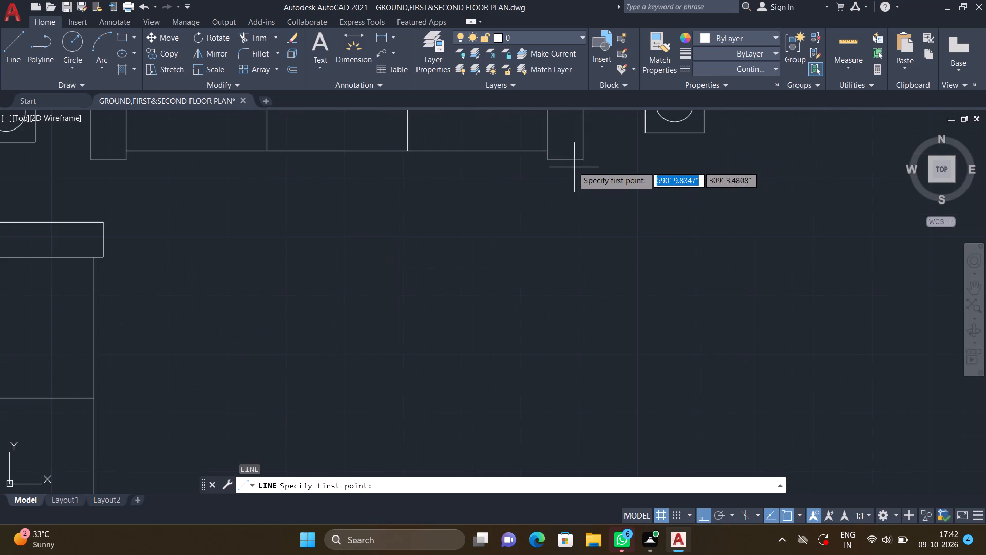
{"action": "scroll", "coordinate": [570, 165], "scroll_direction": "up", "scroll_amount": 2}
{"action": "left_click", "coordinate": [587, 153]}
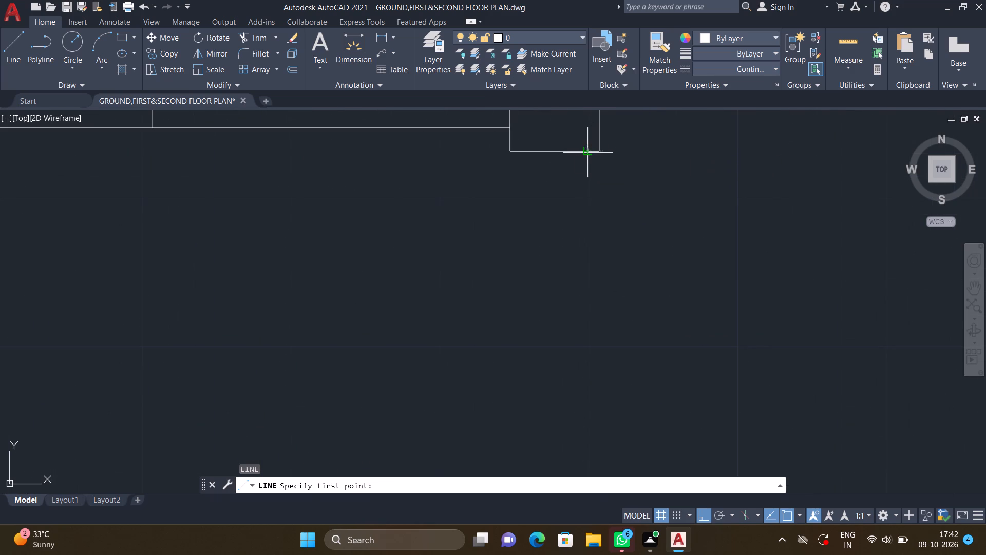
{"action": "scroll", "coordinate": [615, 270], "scroll_direction": "down", "scroll_amount": 2}
{"action": "middle_click_drag", "start_coordinate": [613, 342], "coordinate": [601, 238]}
{"action": "scroll", "coordinate": [601, 235], "scroll_direction": "down", "scroll_amount": 2}
{"action": "scroll", "coordinate": [607, 329], "scroll_direction": "down", "scroll_amount": 1}
{"action": "middle_click_drag", "start_coordinate": [604, 320], "coordinate": [597, 300]}
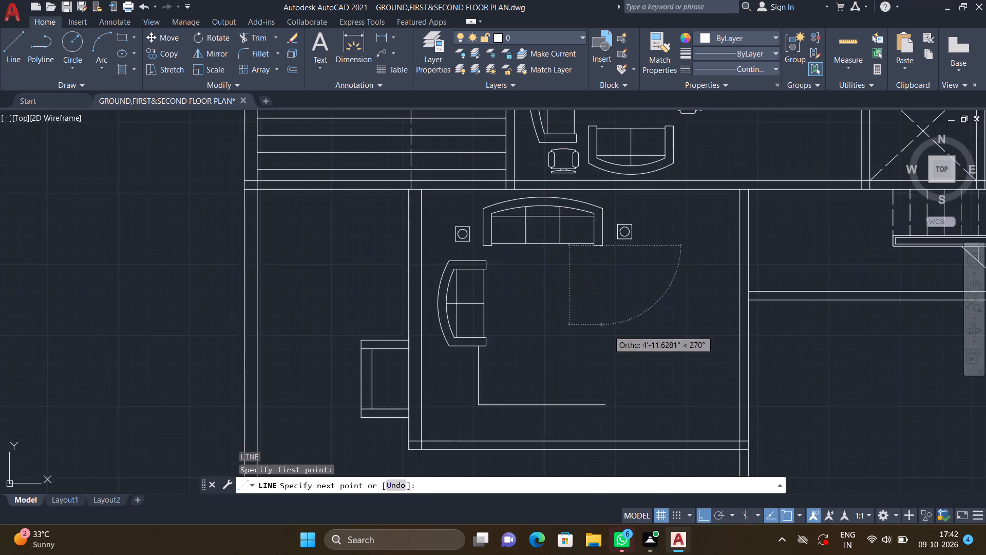
{"action": "middle_click_drag", "start_coordinate": [597, 300], "coordinate": [595, 287]}
{"action": "scroll", "coordinate": [602, 383], "scroll_direction": "up", "scroll_amount": 3}
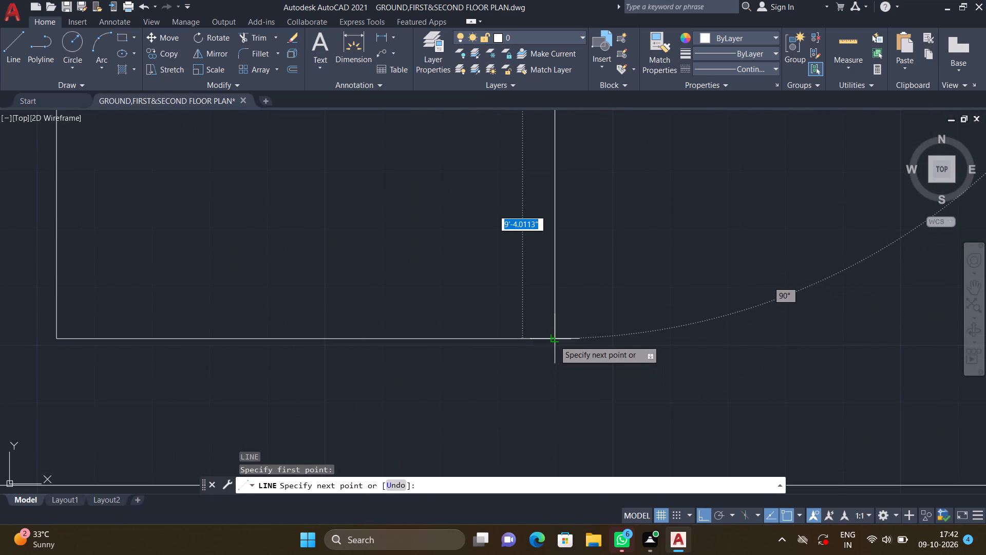
{"action": "left_click", "coordinate": [555, 340]}
{"action": "key", "text": "Return"}
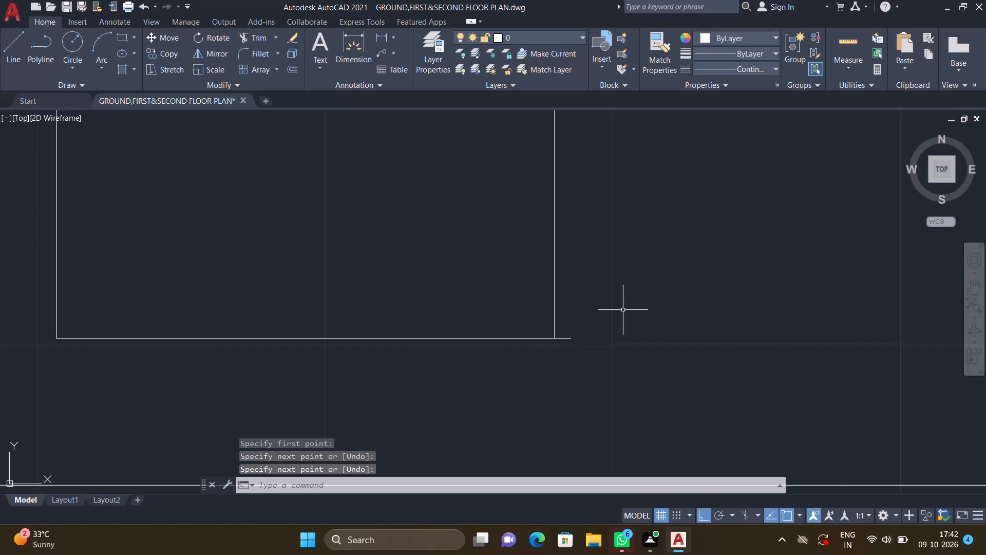
Trim the short end of the horizontal line projecting past the new vertical line.
{"action": "type", "text": "TR"}
{"action": "key", "text": "Return"}
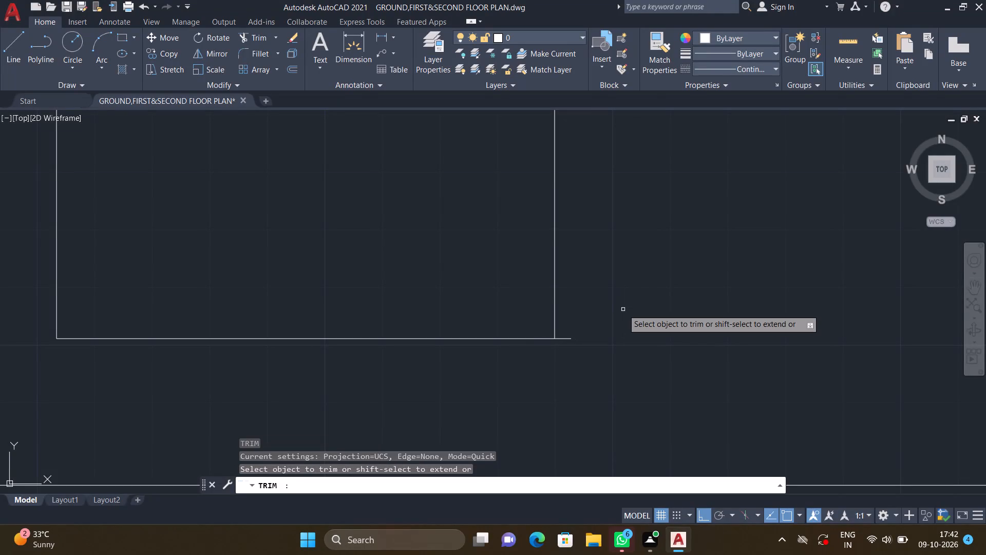
{"action": "double_click", "coordinate": [566, 338]}
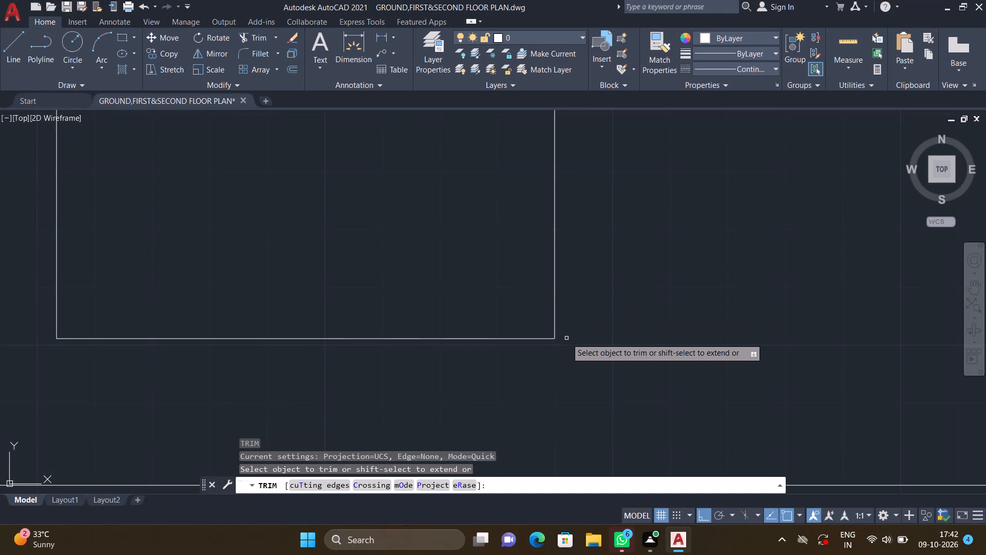
{"action": "key", "text": "Return"}
Draw a line about 1'-6" up from the two-seater's upper seat-front corner to the three-seater's front edge level, continuing right to that sofa's left armrest's inner edge.
{"action": "scroll", "coordinate": [578, 330], "scroll_direction": "down", "scroll_amount": 2}
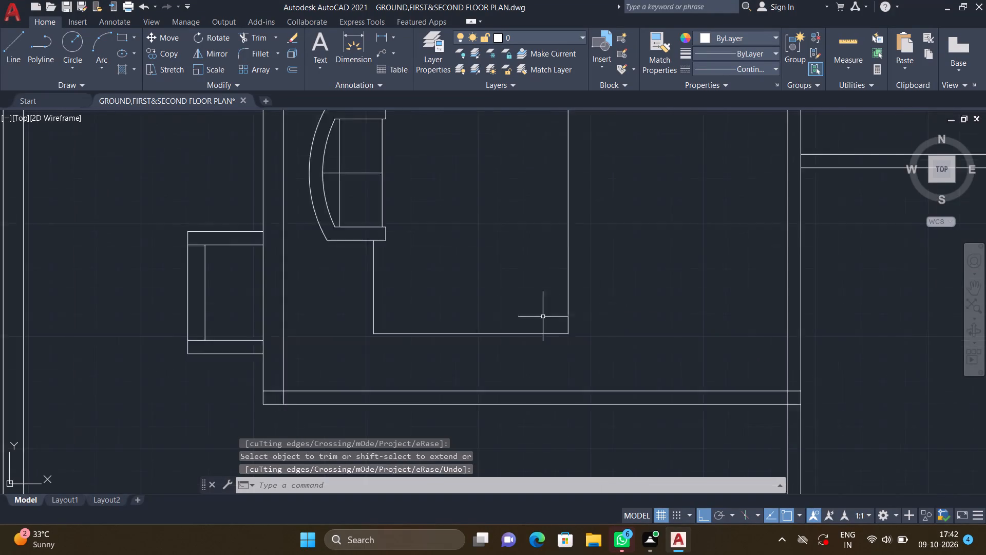
{"action": "scroll", "coordinate": [533, 313], "scroll_direction": "down", "scroll_amount": 1}
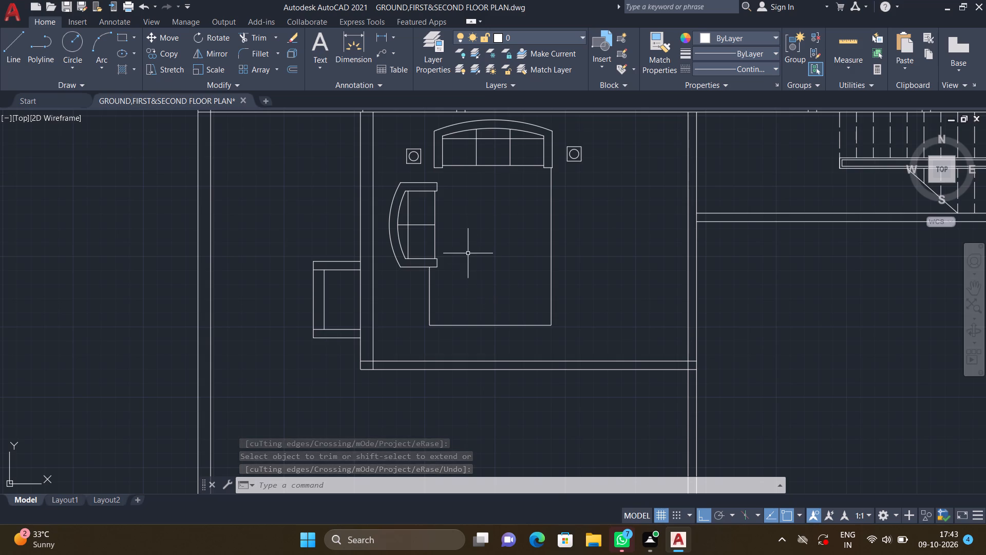
{"action": "middle_click_drag", "start_coordinate": [454, 230], "coordinate": [465, 291]}
{"action": "scroll", "coordinate": [443, 251], "scroll_direction": "up", "scroll_amount": 3}
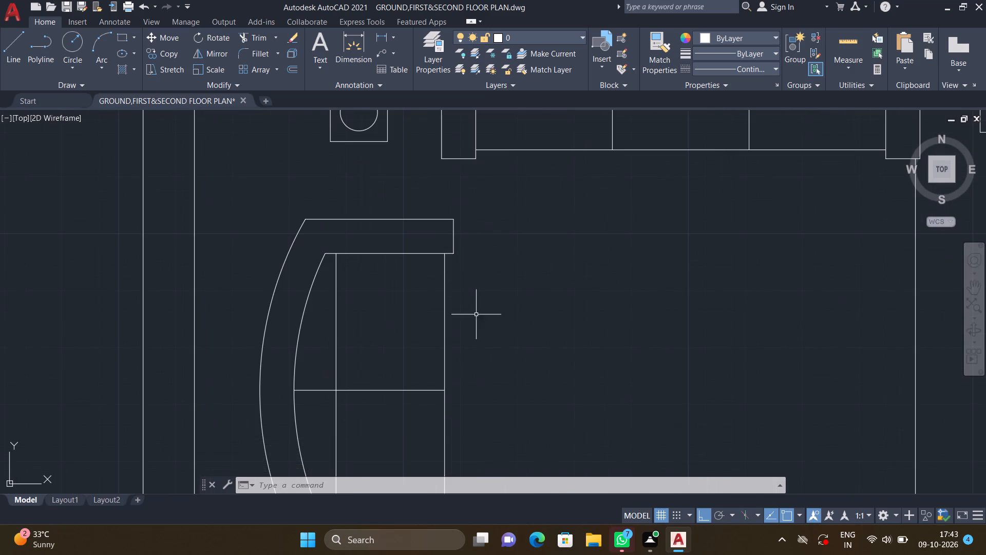
{"action": "middle_click_drag", "start_coordinate": [471, 288], "coordinate": [487, 362]}
{"action": "key", "text": "l"}
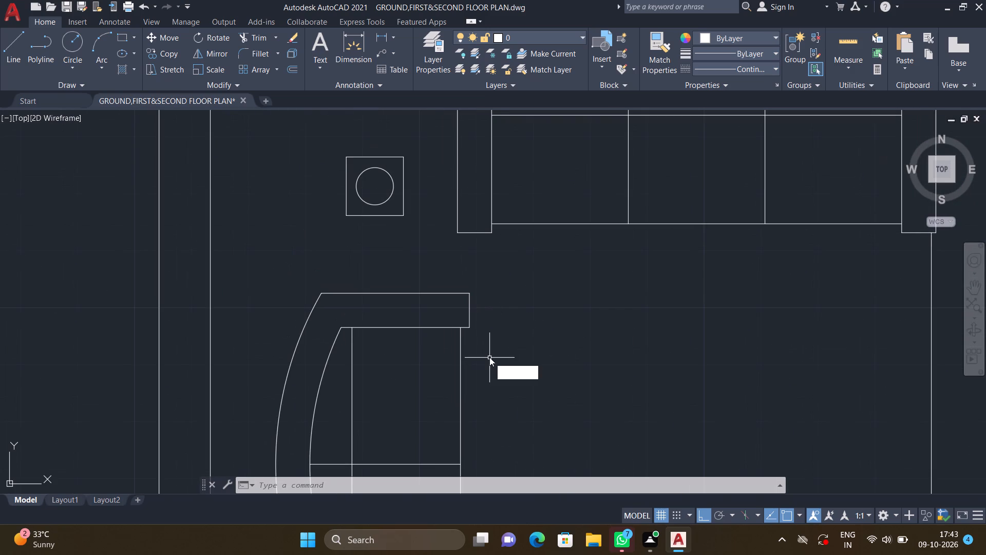
{"action": "key", "text": "Return"}
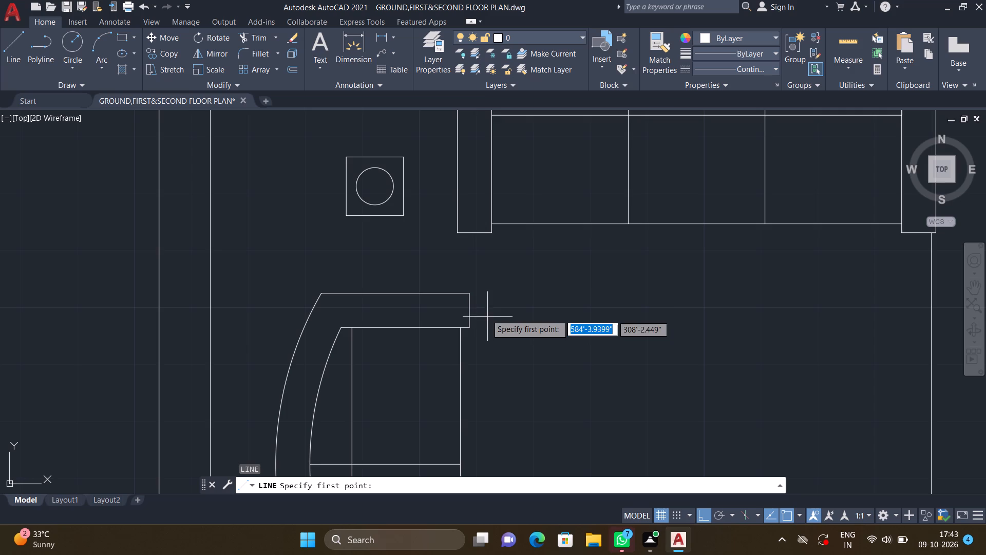
{"action": "scroll", "coordinate": [461, 295], "scroll_direction": "up", "scroll_amount": 1}
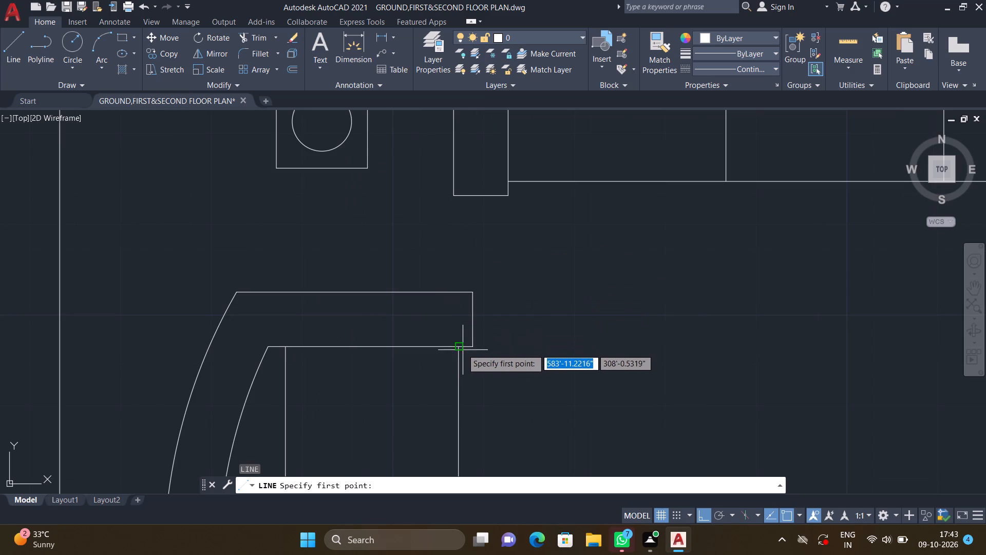
{"action": "left_click", "coordinate": [459, 346]}
{"action": "scroll", "coordinate": [460, 252], "scroll_direction": "up", "scroll_amount": 1}
{"action": "middle_click_drag", "start_coordinate": [462, 239], "coordinate": [462, 240]}
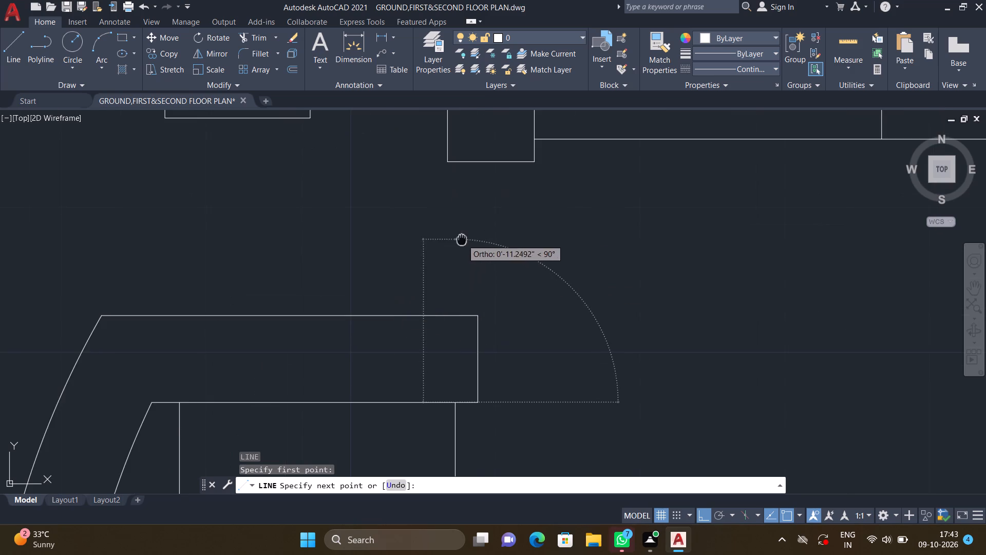
{"action": "middle_click_drag", "start_coordinate": [462, 240], "coordinate": [462, 300]}
{"action": "scroll", "coordinate": [462, 297], "scroll_direction": "down", "scroll_amount": 2}
{"action": "scroll", "coordinate": [457, 254], "scroll_direction": "up", "scroll_amount": 3}
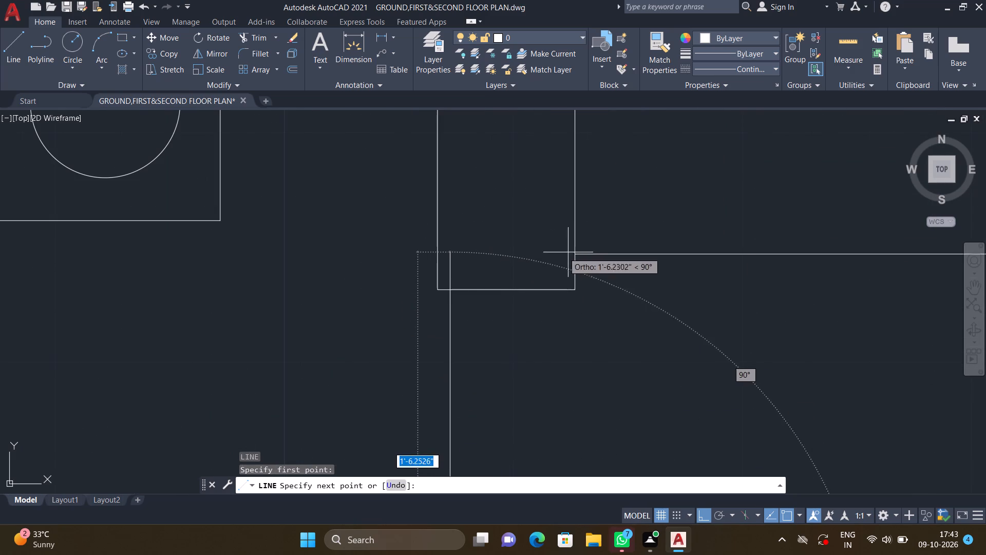
{"action": "left_click", "coordinate": [449, 253]}
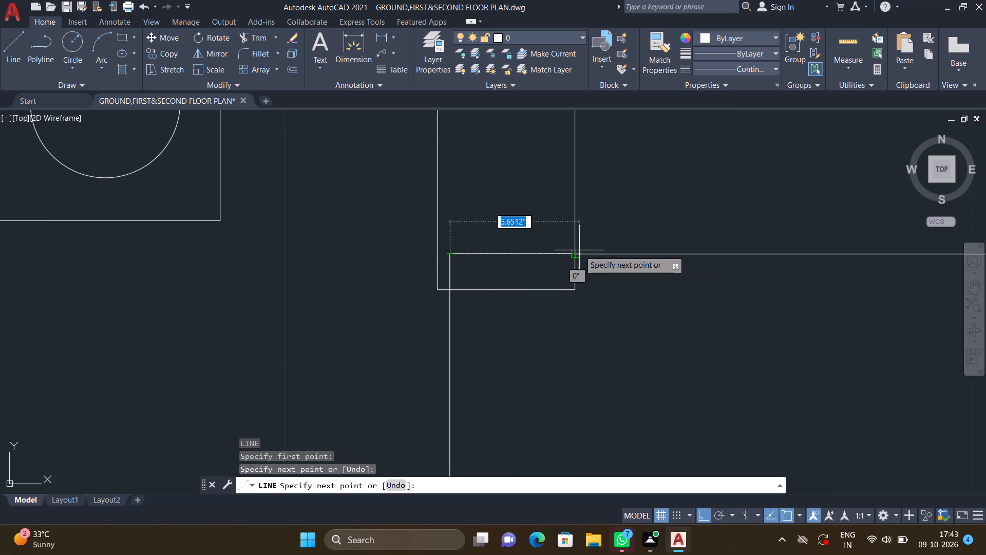
{"action": "double_click", "coordinate": [579, 250]}
{"action": "key", "text": "Return"}
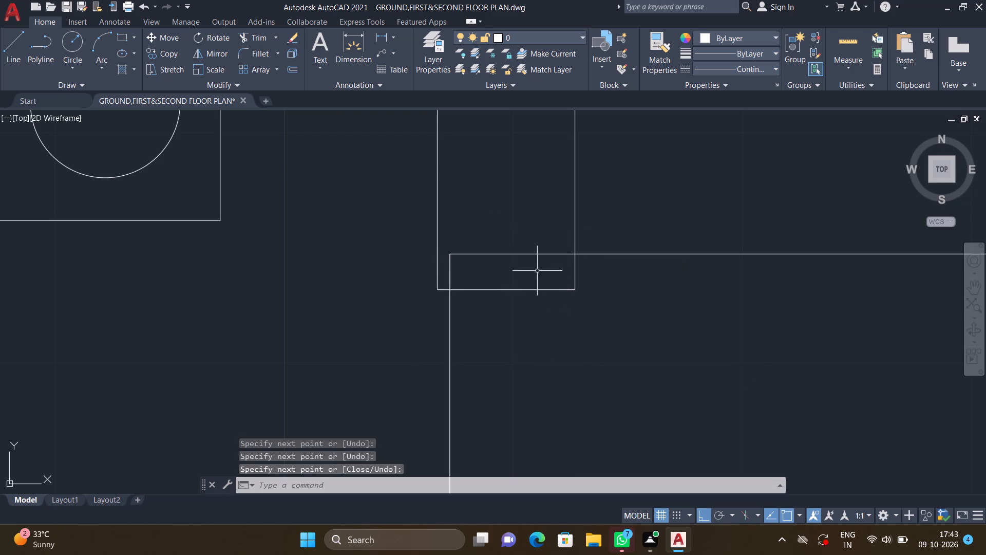
Trim the seating-area outline segments that cross the three-seater sofa's left armrest and the two-seater's upper armrest.
{"action": "scroll", "coordinate": [543, 290], "scroll_direction": "down", "scroll_amount": 3}
{"action": "middle_click_drag", "start_coordinate": [546, 367], "coordinate": [521, 330]}
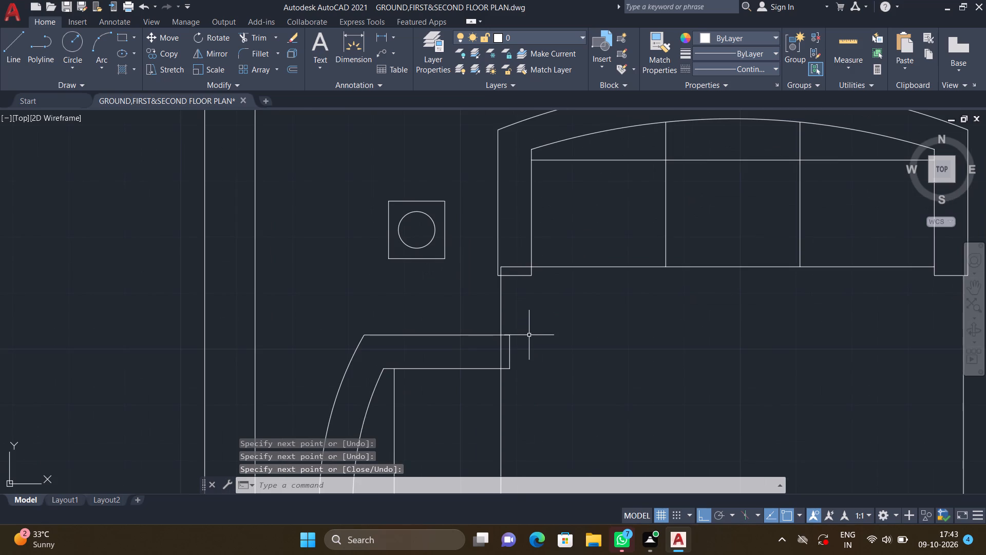
{"action": "type", "text": "TR"}
{"action": "key", "text": "Return"}
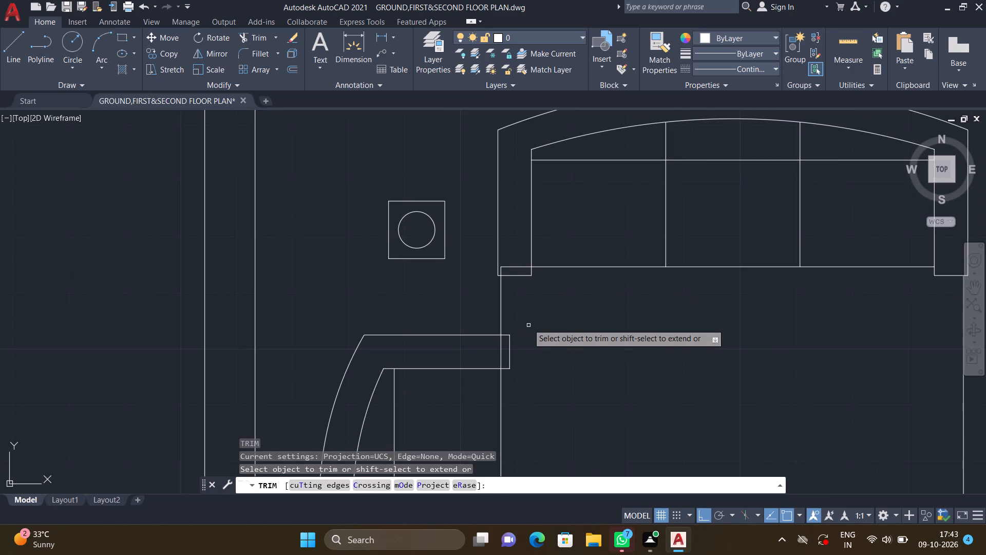
{"action": "left_click", "coordinate": [513, 266]}
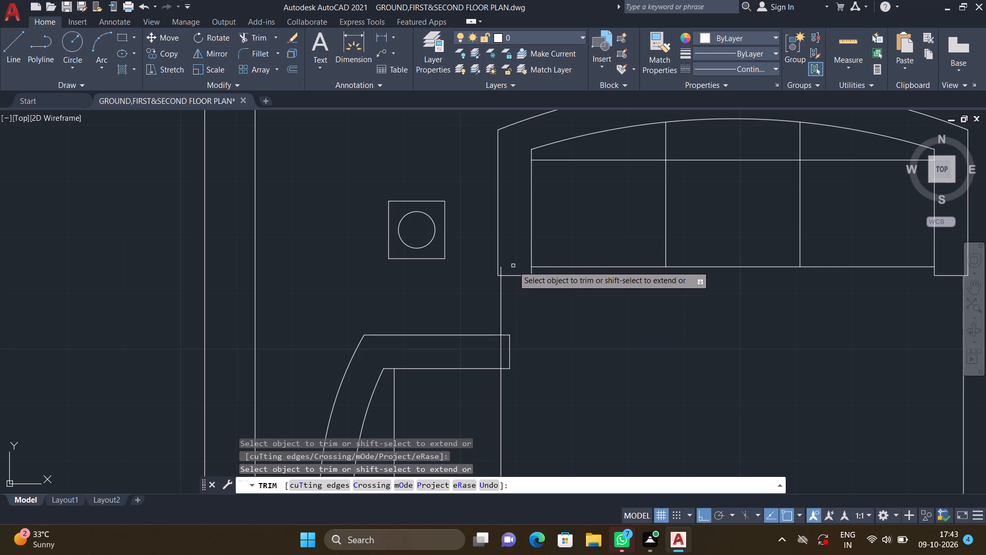
{"action": "left_click", "coordinate": [500, 272]}
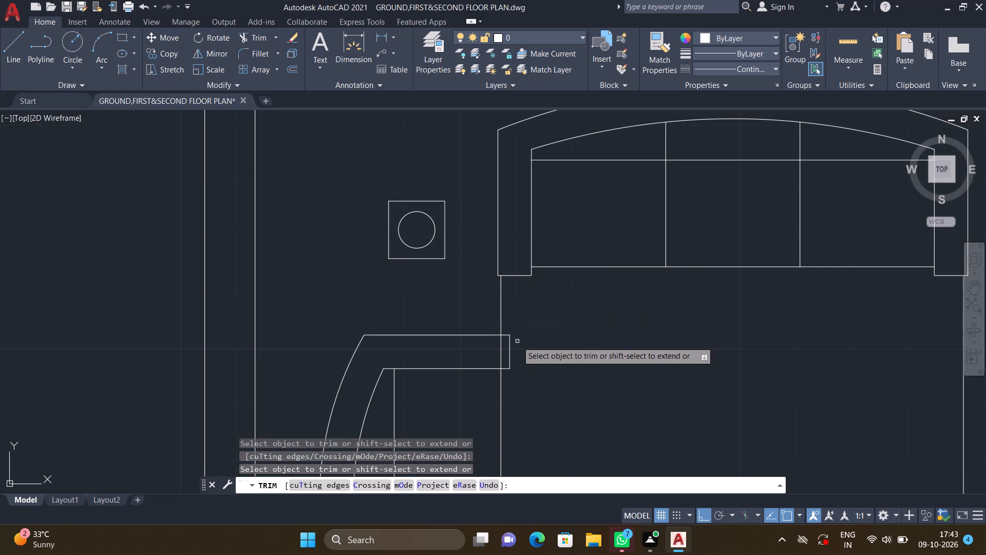
{"action": "left_click", "coordinate": [501, 352]}
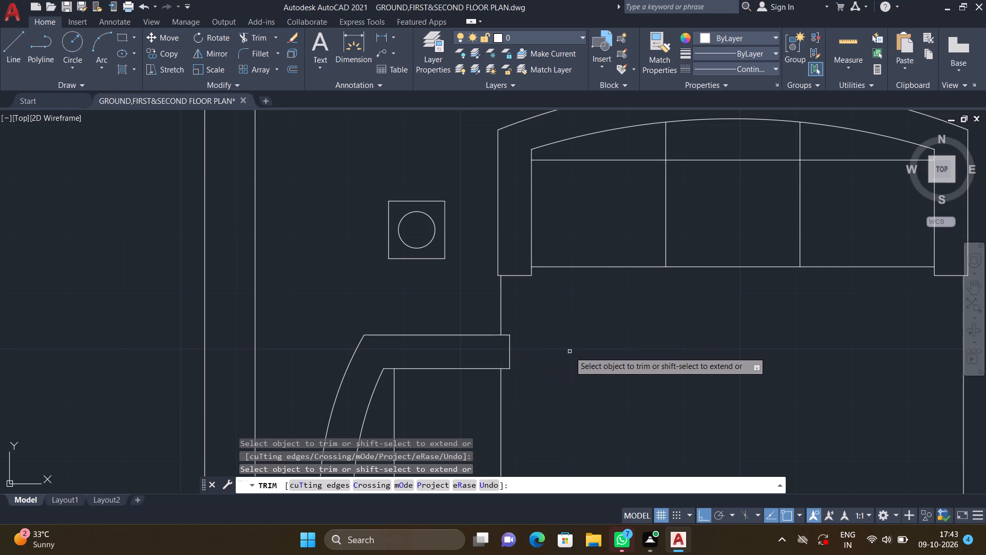
{"action": "key", "text": "Return"}
Draw a vertical line about 1'-4.7" up from the room's bottom wall, starting slightly right of the seating-area outline's left edge.
{"action": "scroll", "coordinate": [575, 325], "scroll_direction": "down", "scroll_amount": 3}
{"action": "middle_click_drag", "start_coordinate": [657, 348], "coordinate": [610, 314]}
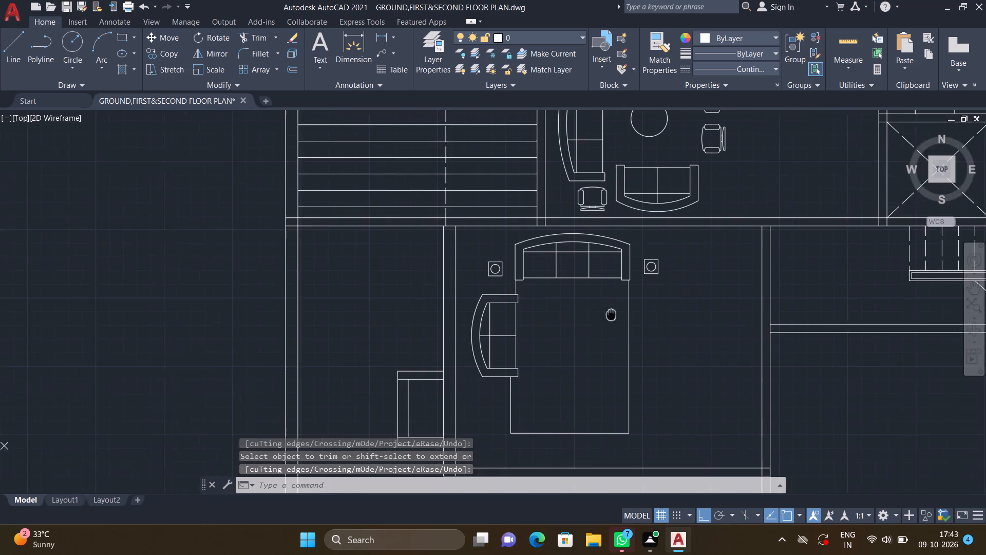
{"action": "scroll", "coordinate": [611, 319], "scroll_direction": "down", "scroll_amount": 1}
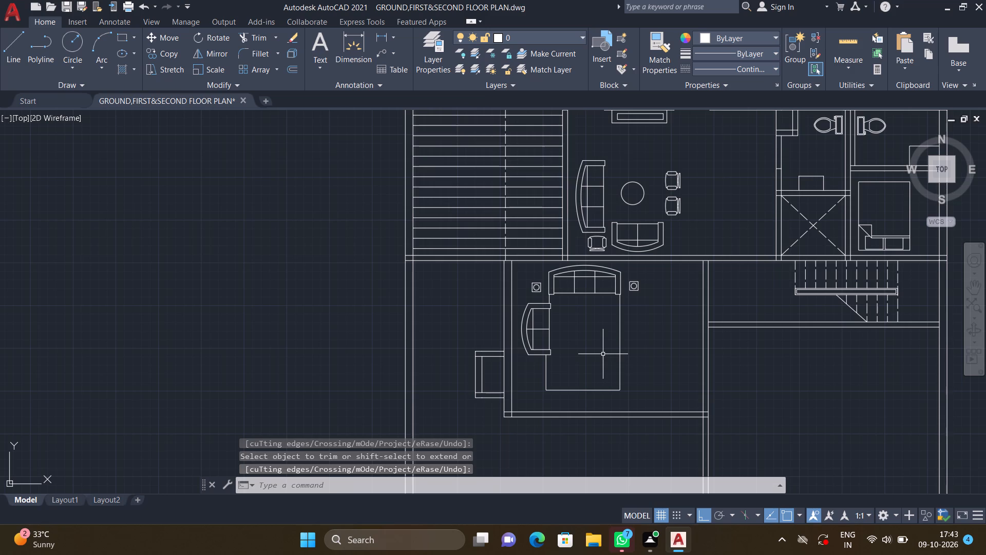
{"action": "key", "text": "l"}
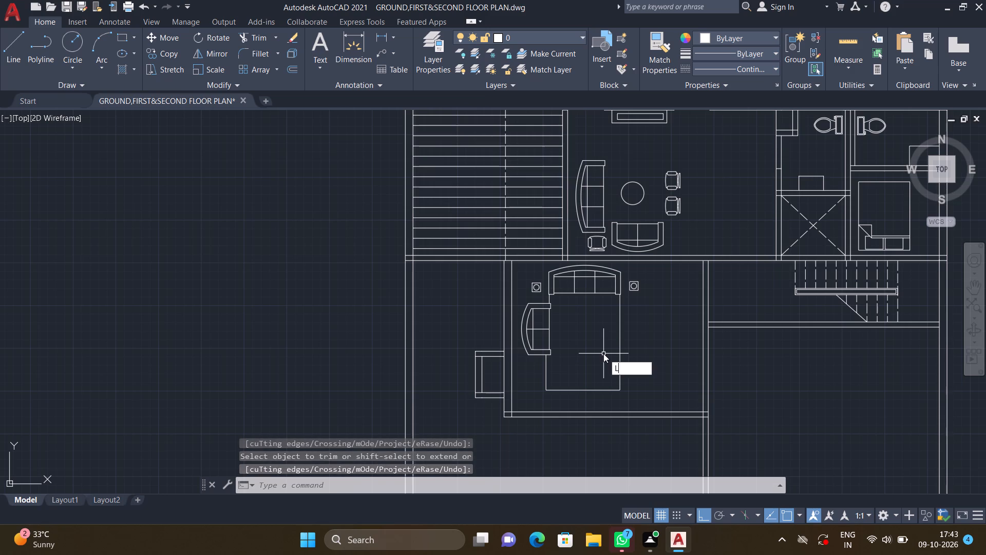
{"action": "key", "text": "Return"}
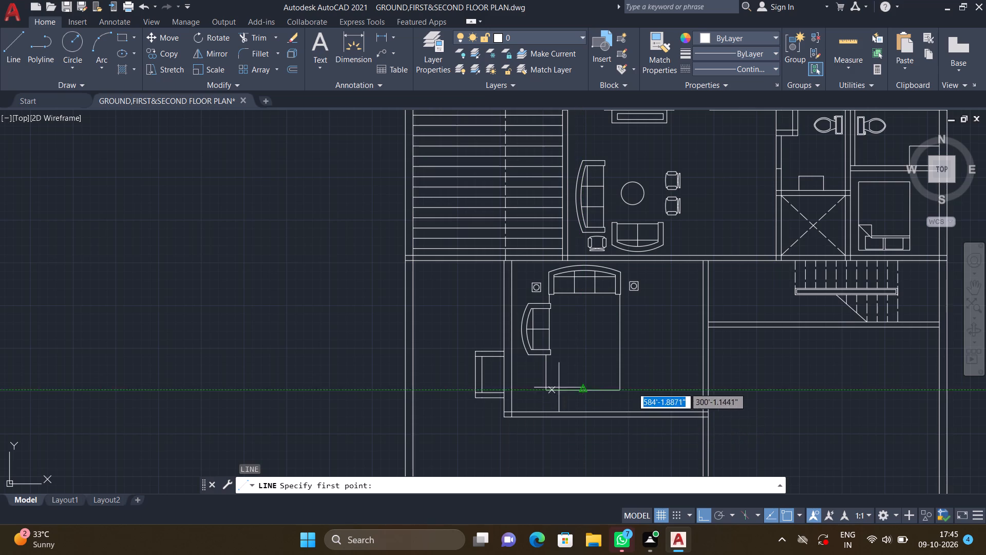
{"action": "middle_click_drag", "start_coordinate": [561, 376], "coordinate": [536, 321]}
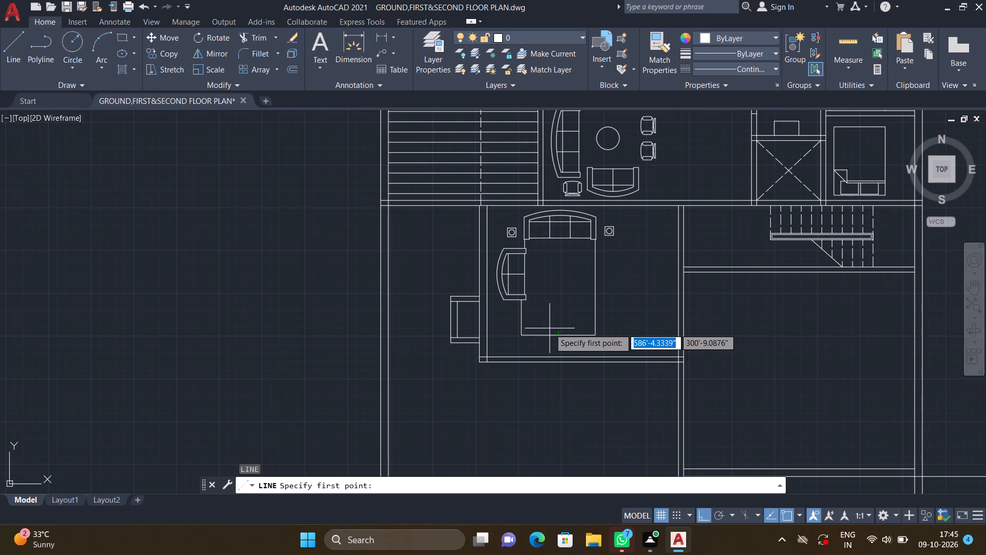
{"action": "middle_click_drag", "start_coordinate": [551, 307], "coordinate": [533, 325]}
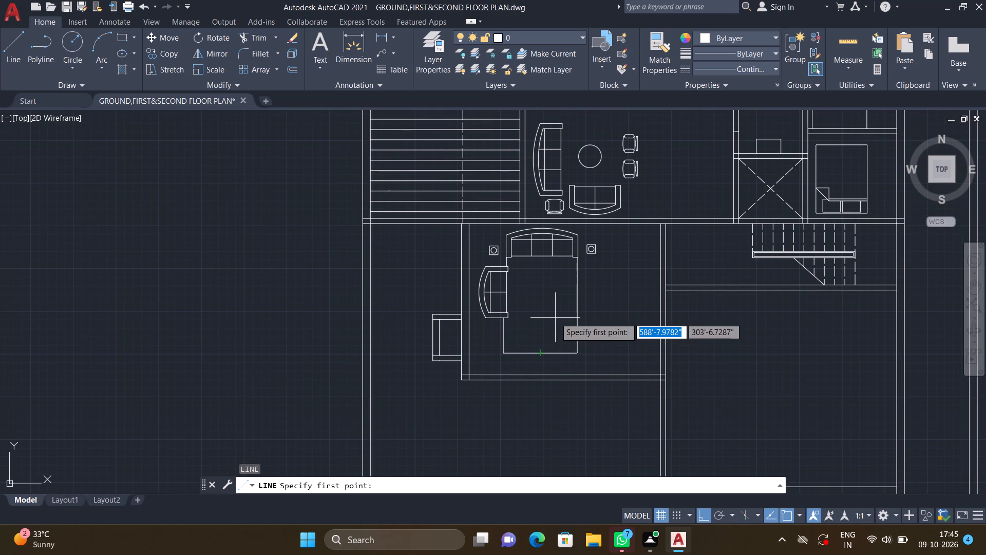
{"action": "scroll", "coordinate": [524, 337], "scroll_direction": "up", "scroll_amount": 1}
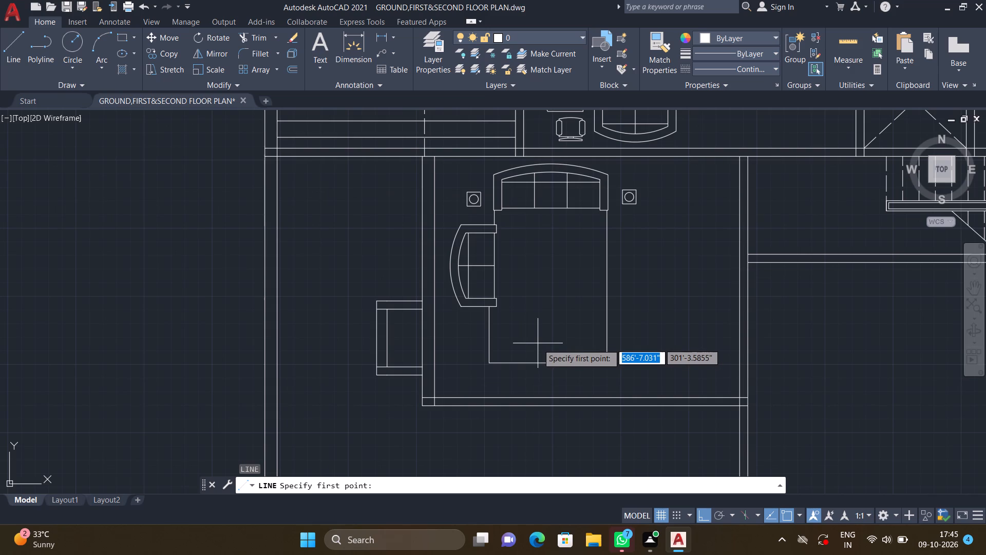
{"action": "middle_click_drag", "start_coordinate": [513, 391], "coordinate": [511, 359]}
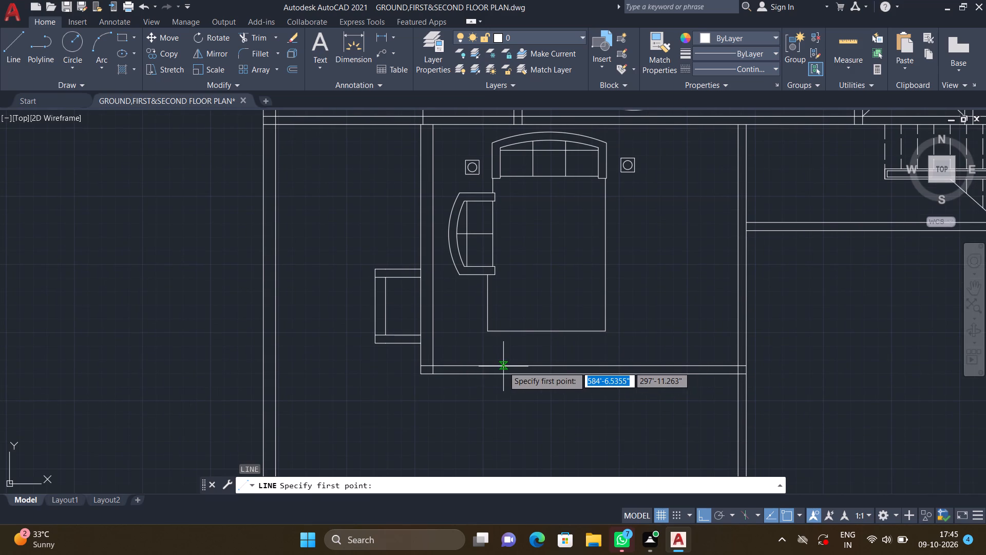
{"action": "scroll", "coordinate": [503, 366], "scroll_direction": "up", "scroll_amount": 1}
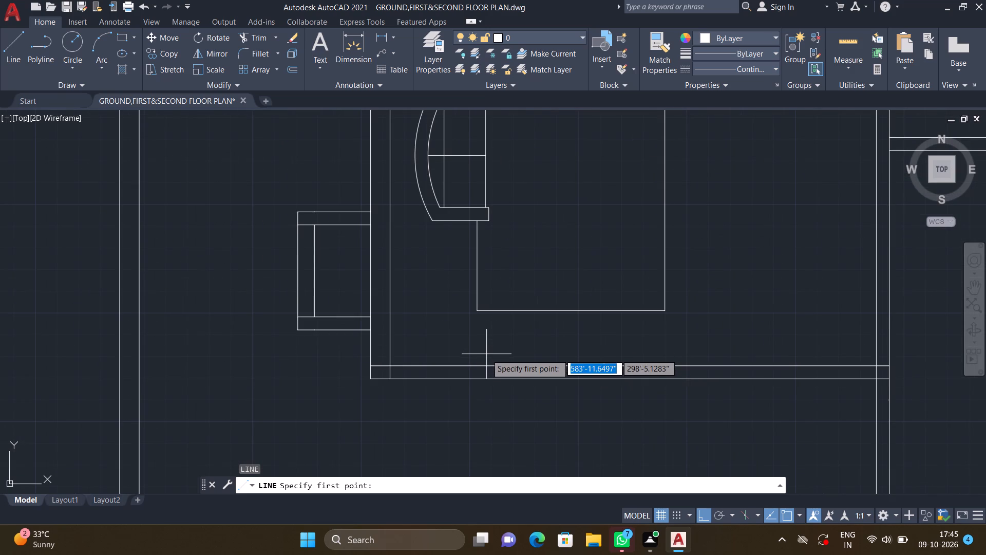
{"action": "scroll", "coordinate": [484, 363], "scroll_direction": "up", "scroll_amount": 2}
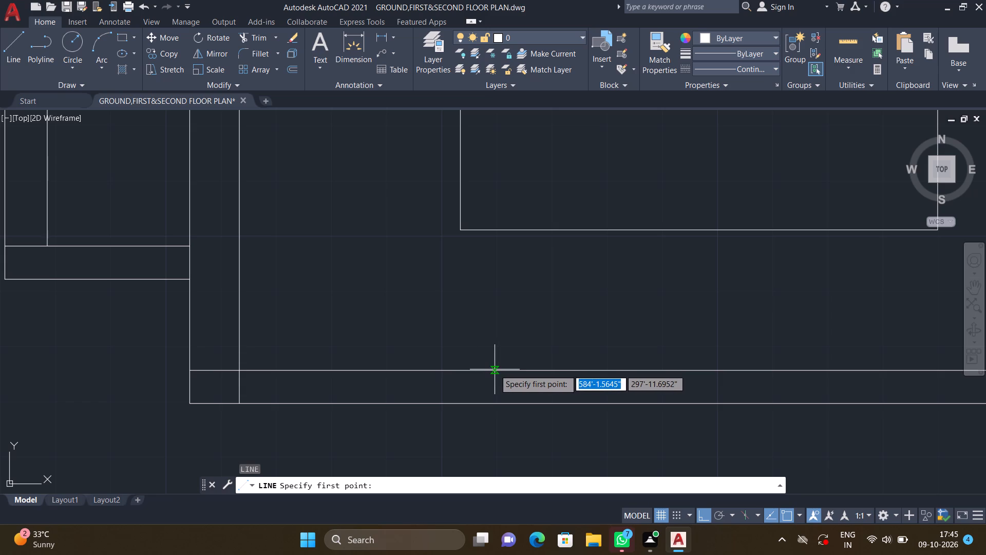
{"action": "left_click", "coordinate": [496, 371]}
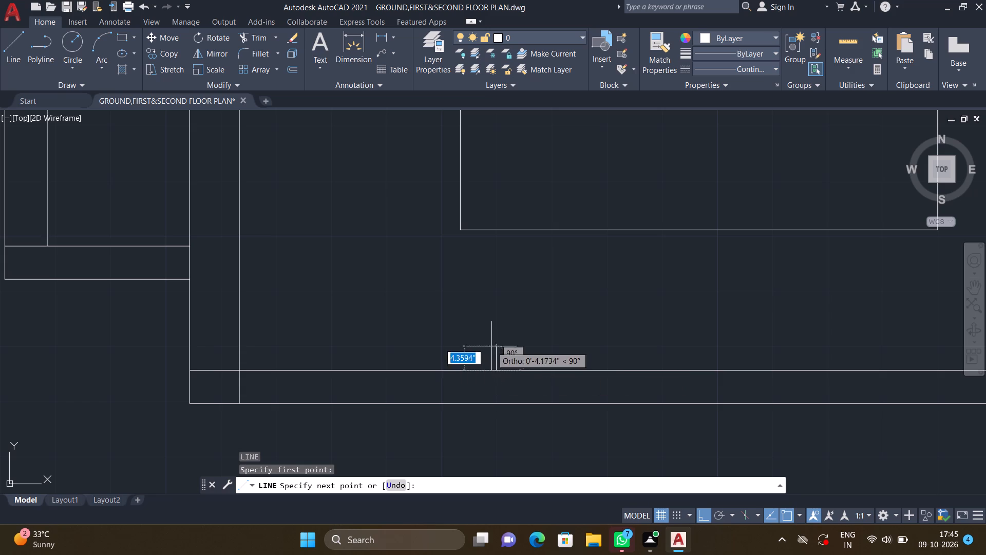
{"action": "scroll", "coordinate": [503, 324], "scroll_direction": "down", "scroll_amount": 2}
{"action": "middle_click_drag", "start_coordinate": [502, 315], "coordinate": [479, 338]}
{"action": "scroll", "coordinate": [481, 323], "scroll_direction": "up", "scroll_amount": 3}
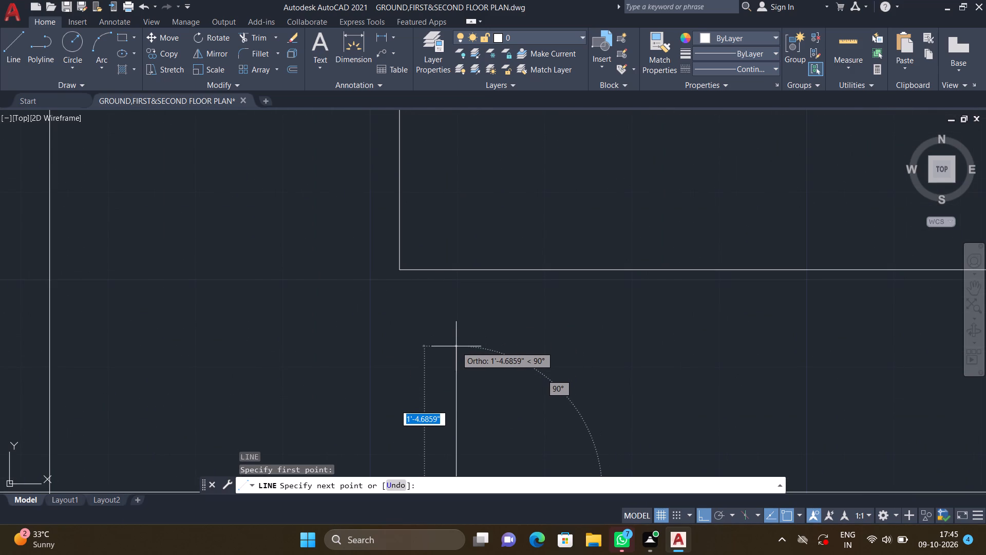
{"action": "left_click", "coordinate": [456, 346]}
Continue the line about 6'-3" to the right, then down to the bottom wall, completing the rectangular unit below the seating area.
{"action": "scroll", "coordinate": [537, 359], "scroll_direction": "down", "scroll_amount": 3}
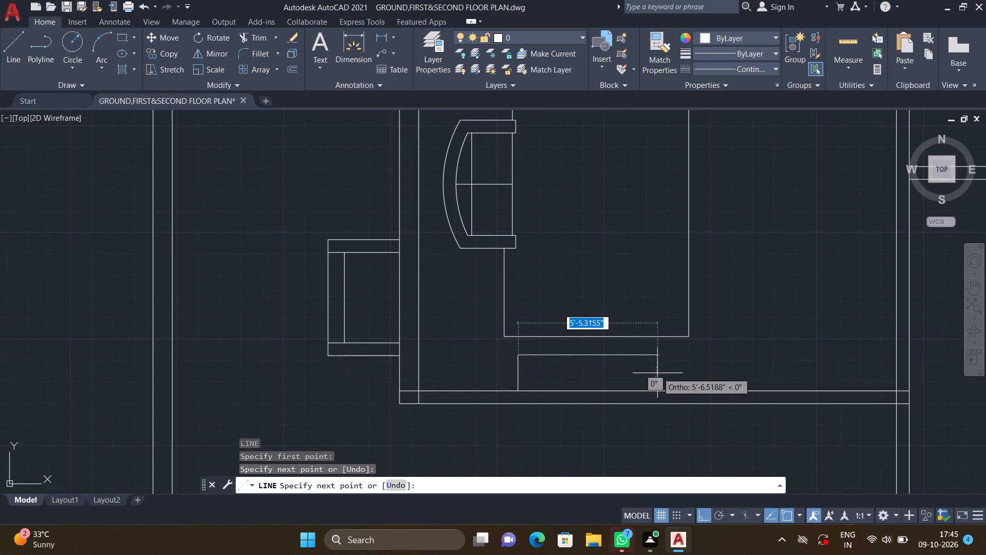
{"action": "middle_click_drag", "start_coordinate": [635, 359], "coordinate": [581, 345]}
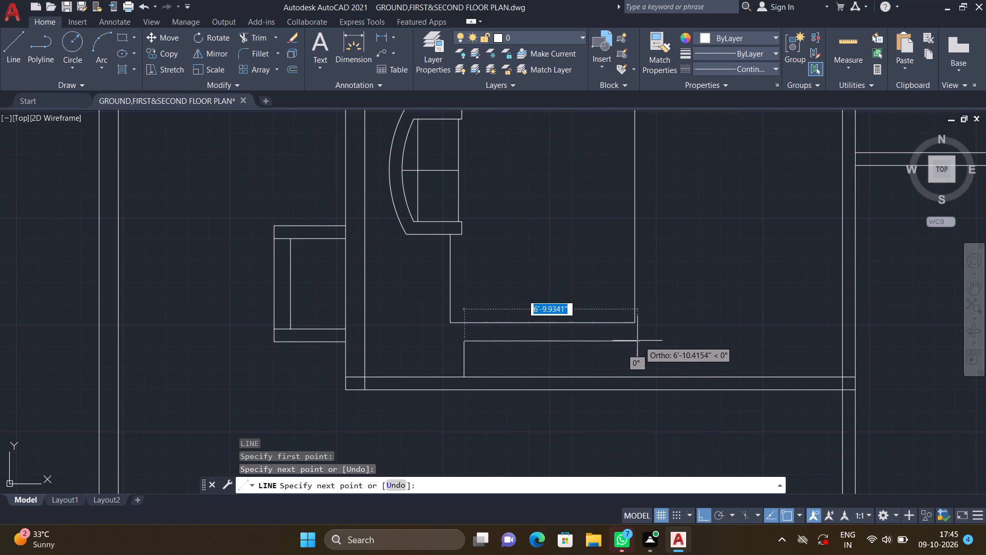
{"action": "scroll", "coordinate": [634, 341], "scroll_direction": "up", "scroll_amount": 3}
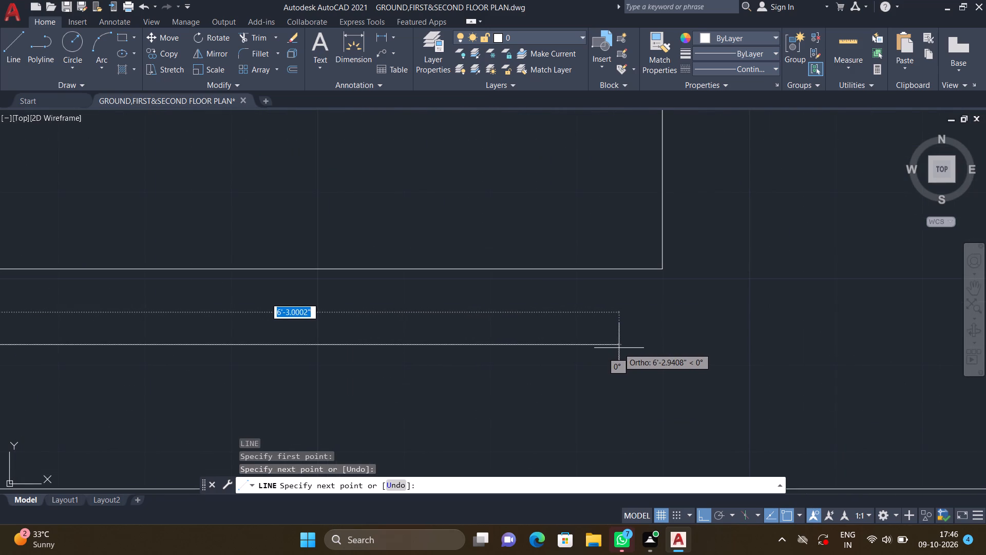
{"action": "left_click", "coordinate": [621, 347]}
{"action": "scroll", "coordinate": [621, 357], "scroll_direction": "down", "scroll_amount": 2}
{"action": "middle_click_drag", "start_coordinate": [618, 361], "coordinate": [608, 331]}
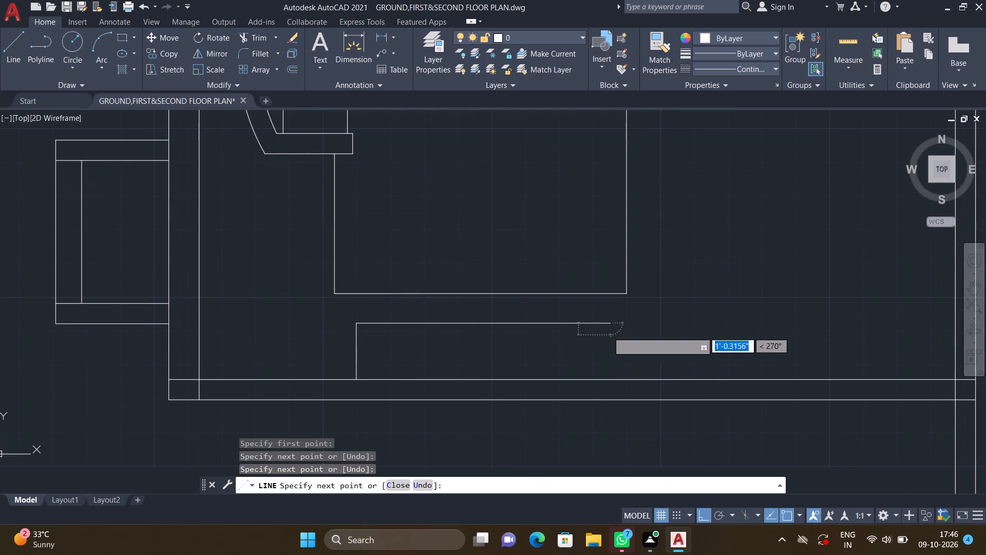
{"action": "scroll", "coordinate": [611, 353], "scroll_direction": "up", "scroll_amount": 2}
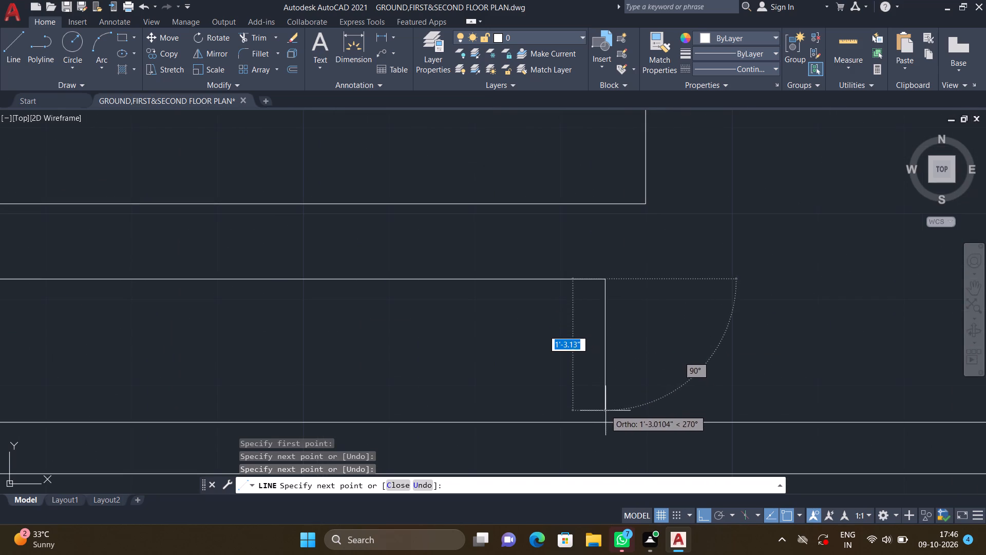
{"action": "left_click", "coordinate": [606, 420]}
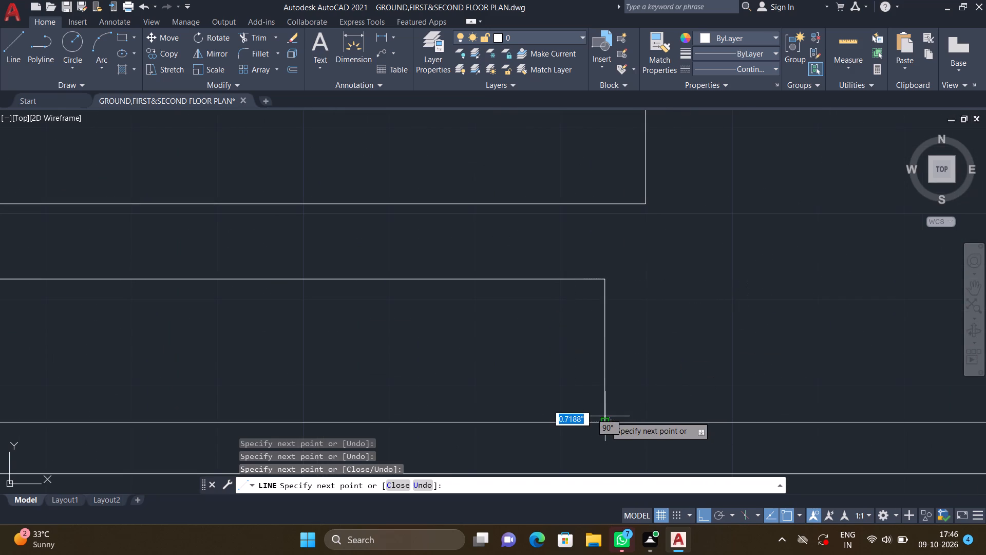
{"action": "key", "text": "Return"}
Draw a circle of about 8.7" radius inside the seating area, level with the middle of the two-seater sofa.
{"action": "scroll", "coordinate": [542, 404], "scroll_direction": "down", "scroll_amount": 3}
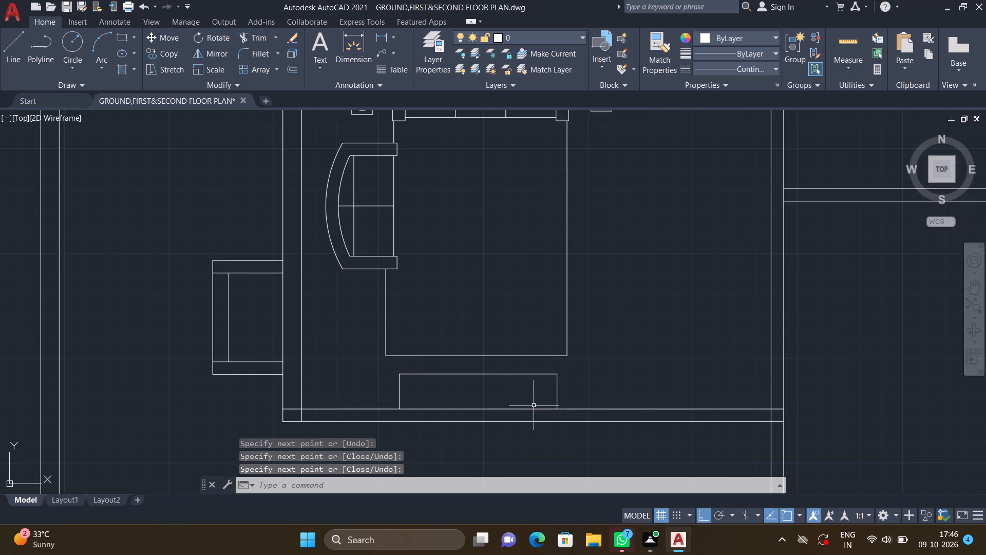
{"action": "middle_click_drag", "start_coordinate": [525, 432], "coordinate": [548, 412]}
{"action": "scroll", "coordinate": [540, 414], "scroll_direction": "down", "scroll_amount": 1}
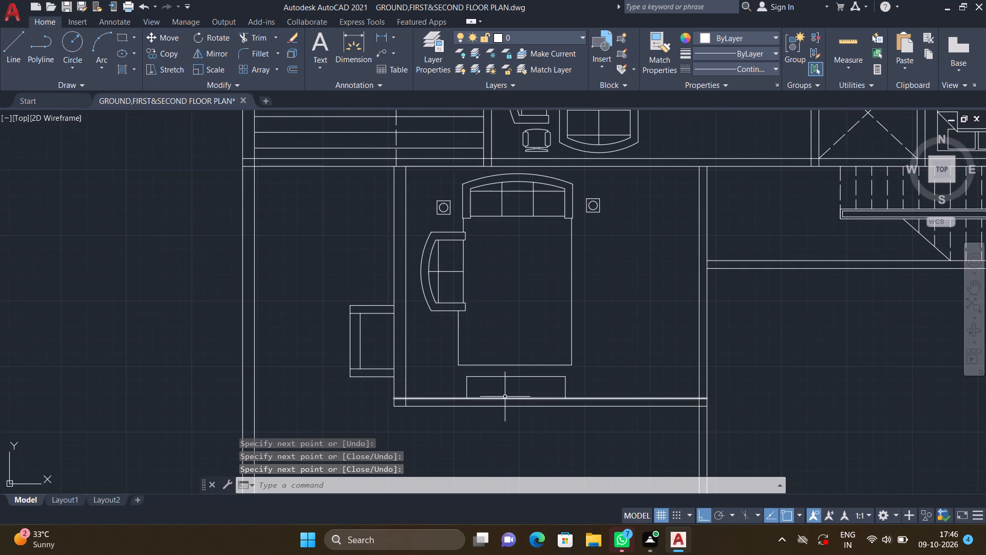
{"action": "middle_click_drag", "start_coordinate": [519, 281], "coordinate": [532, 334]}
{"action": "scroll", "coordinate": [533, 334], "scroll_direction": "down", "scroll_amount": 1}
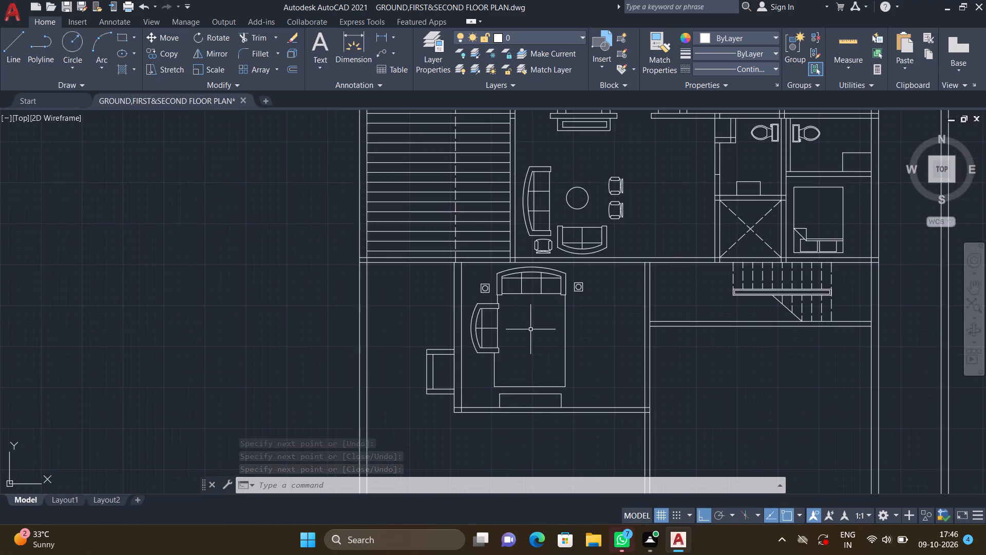
{"action": "scroll", "coordinate": [530, 328], "scroll_direction": "up", "scroll_amount": 2}
{"action": "key", "text": "c"}
{"action": "key", "text": "Return"}
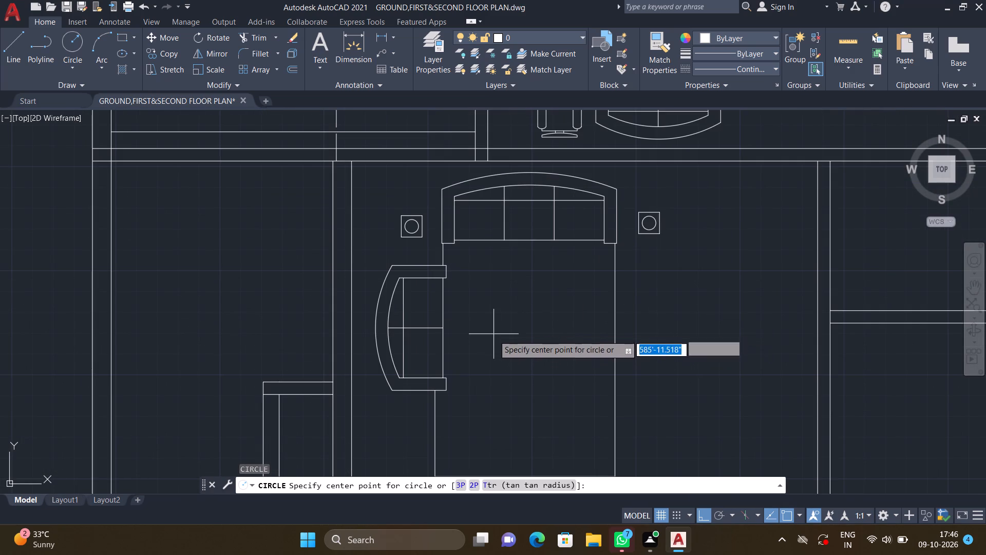
{"action": "scroll", "coordinate": [509, 337], "scroll_direction": "up", "scroll_amount": 1}
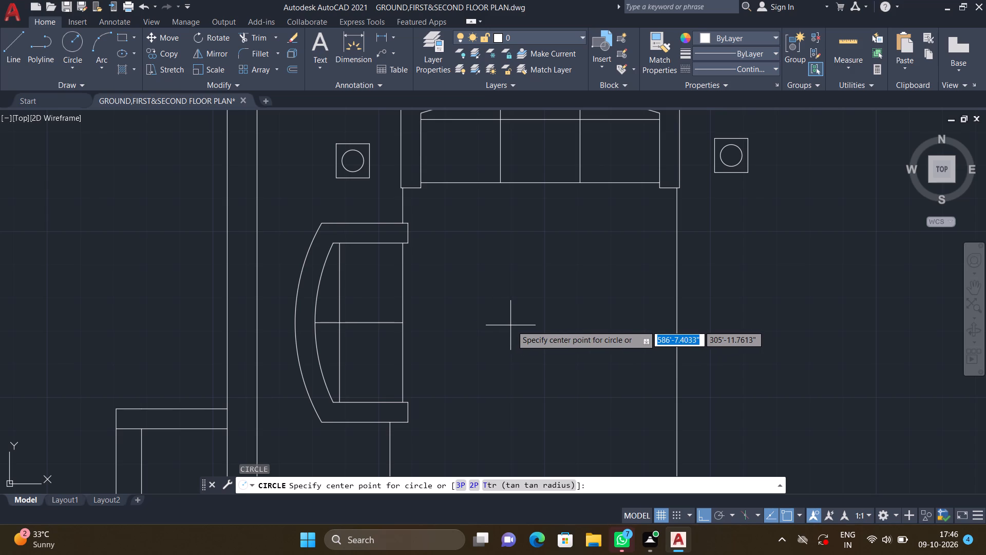
{"action": "double_click", "coordinate": [515, 327]}
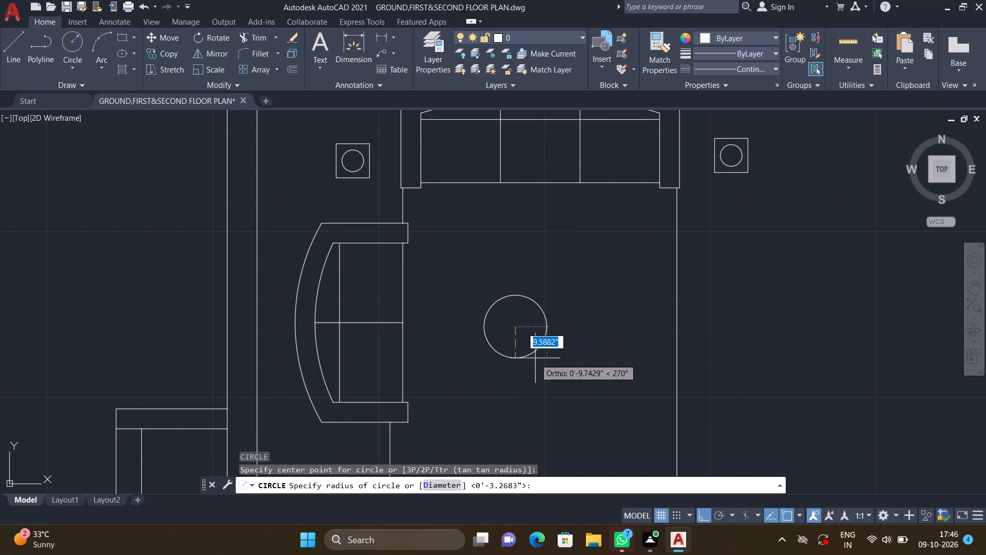
{"action": "left_click", "coordinate": [535, 356]}
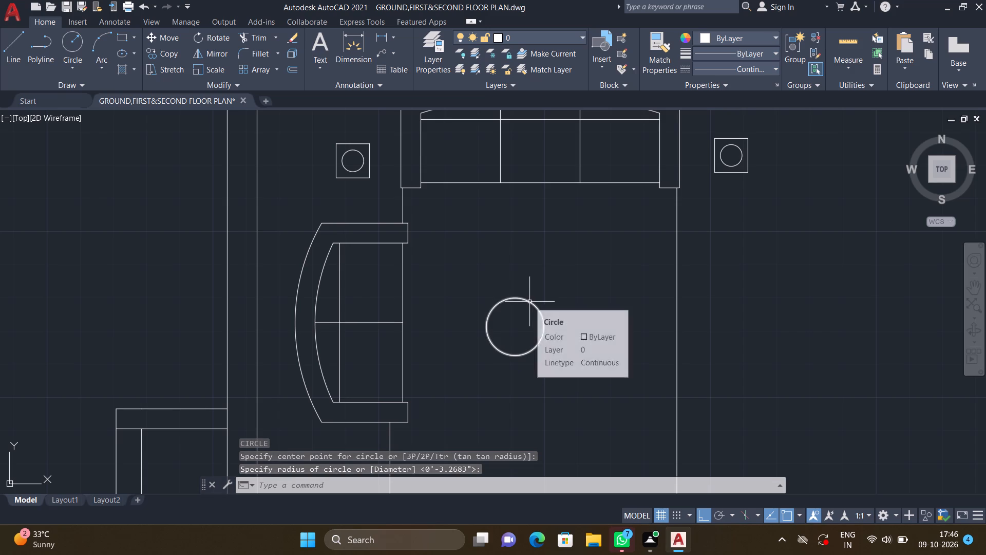
Draw a second circle of about 10.5" radius to the upper right of the first one, nearly touching it.
{"action": "key", "text": "c"}
{"action": "key", "text": "Return"}
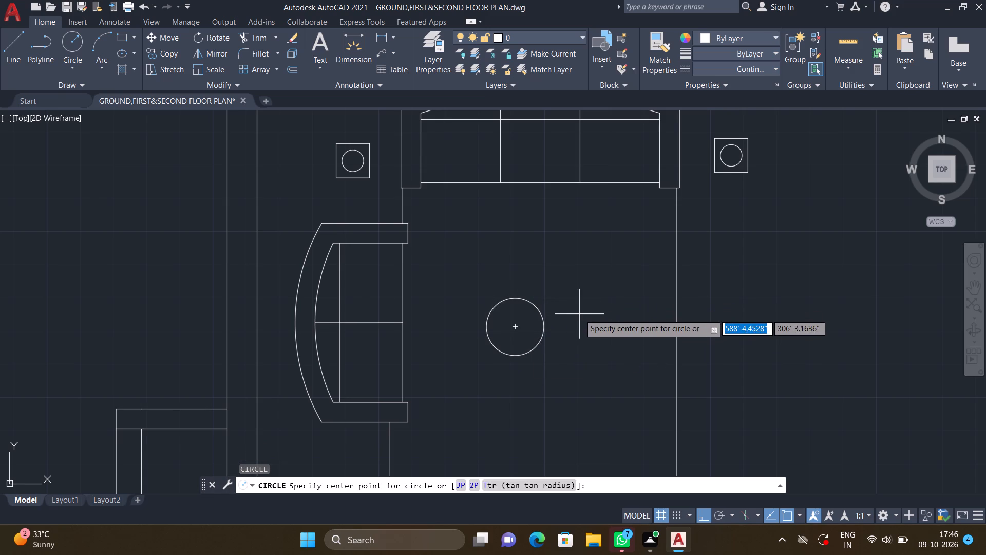
{"action": "scroll", "coordinate": [581, 313], "scroll_direction": "up", "scroll_amount": 1}
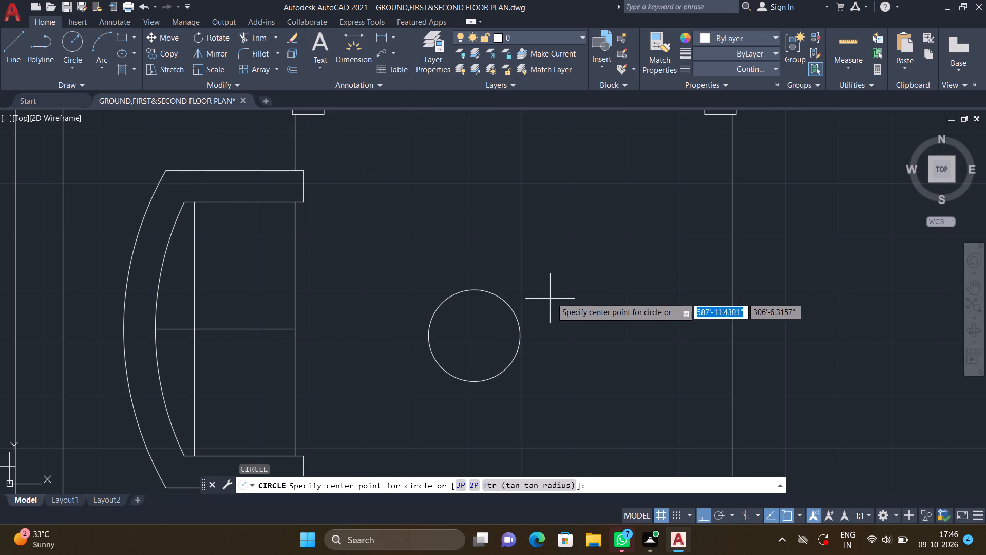
{"action": "left_click", "coordinate": [567, 297]}
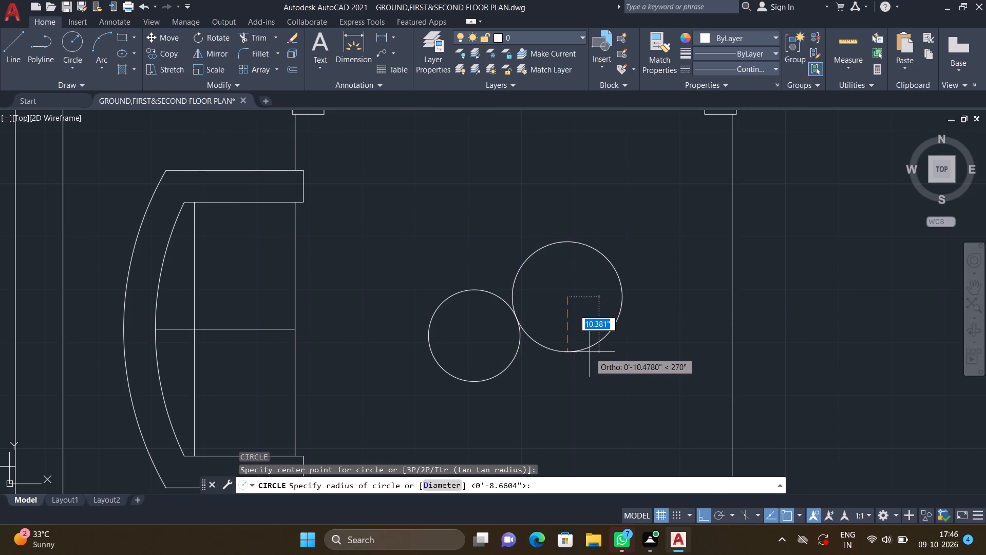
{"action": "double_click", "coordinate": [590, 352]}
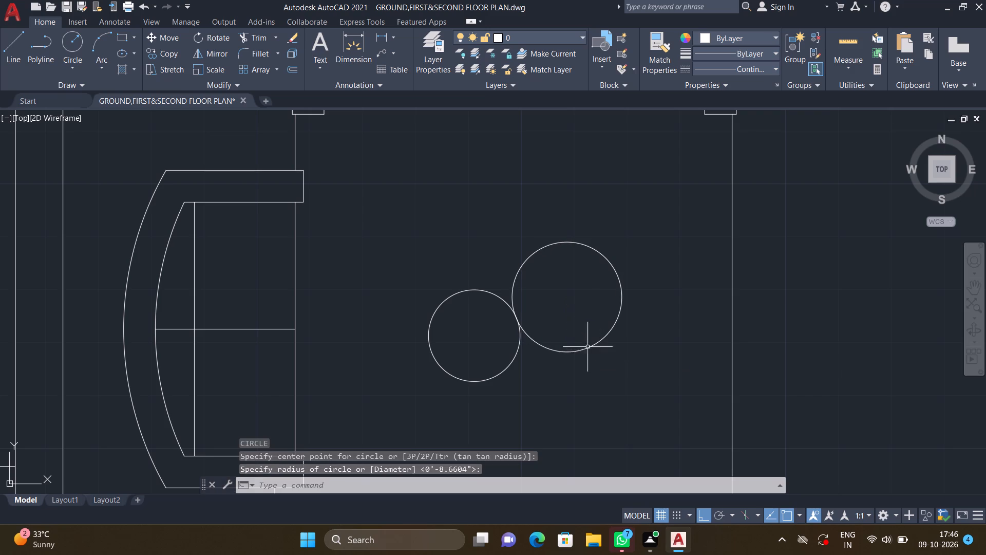
{"action": "middle_click_drag", "start_coordinate": [559, 306], "coordinate": [543, 288]}
{"action": "scroll", "coordinate": [546, 292], "scroll_direction": "down", "scroll_amount": 1}
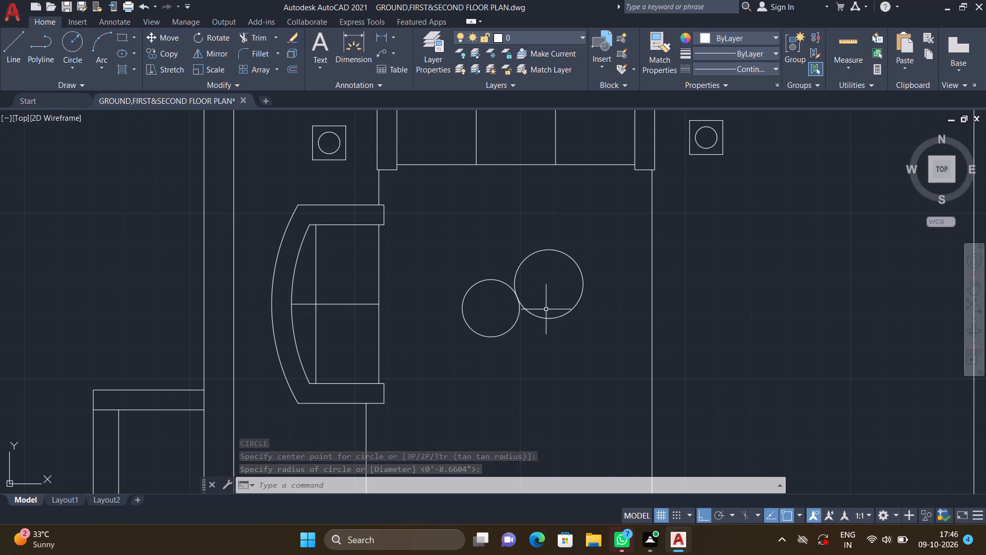
Erase the larger of the two circles inside the seating area.
{"action": "scroll", "coordinate": [546, 309], "scroll_direction": "down", "scroll_amount": 1}
{"action": "scroll", "coordinate": [542, 316], "scroll_direction": "up", "scroll_amount": 2}
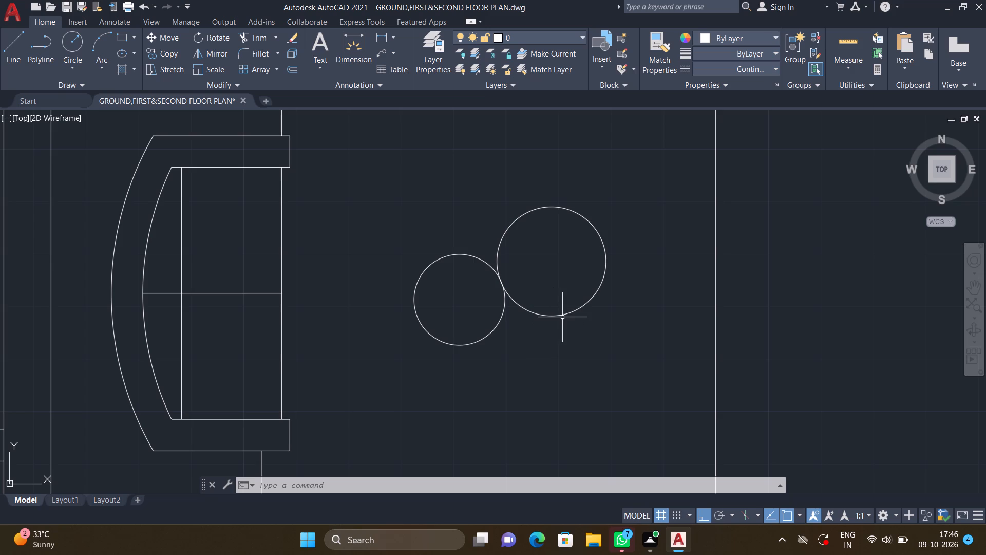
{"action": "double_click", "coordinate": [562, 317]}
{"action": "key", "text": "Delete"}
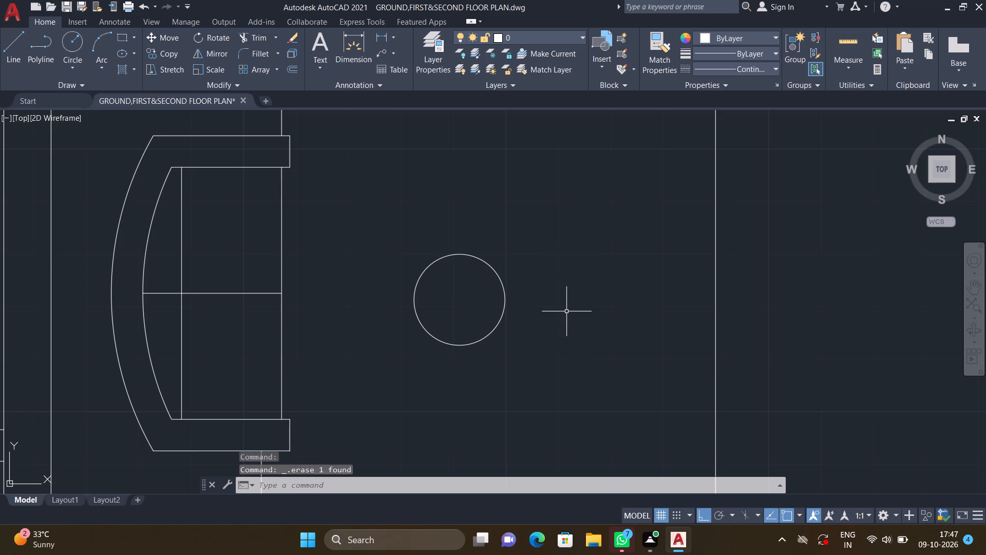
Draw a new, larger circle to the upper right of the remaining small circle, with its edge touching the small one.
{"action": "key", "text": "c"}
{"action": "key", "text": "Return"}
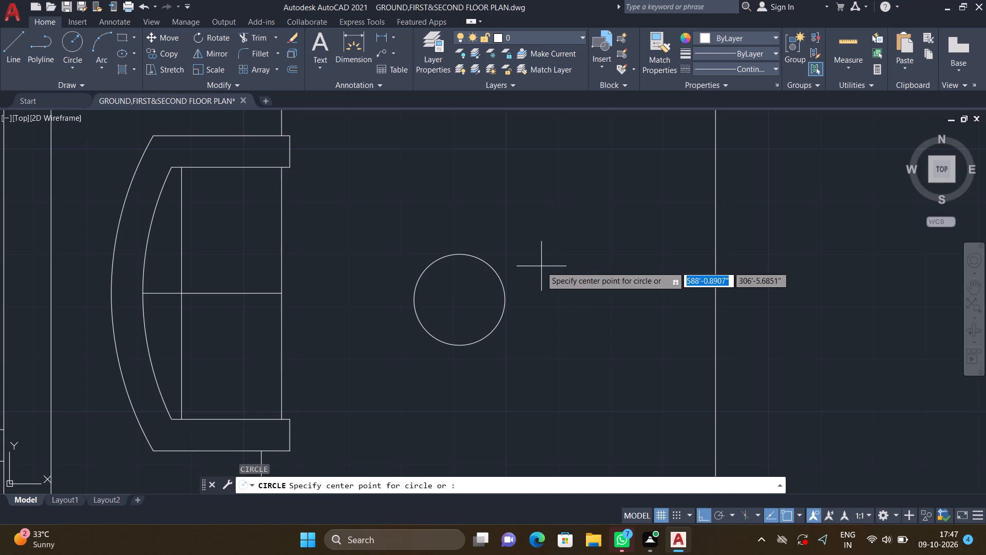
{"action": "left_click", "coordinate": [547, 235]}
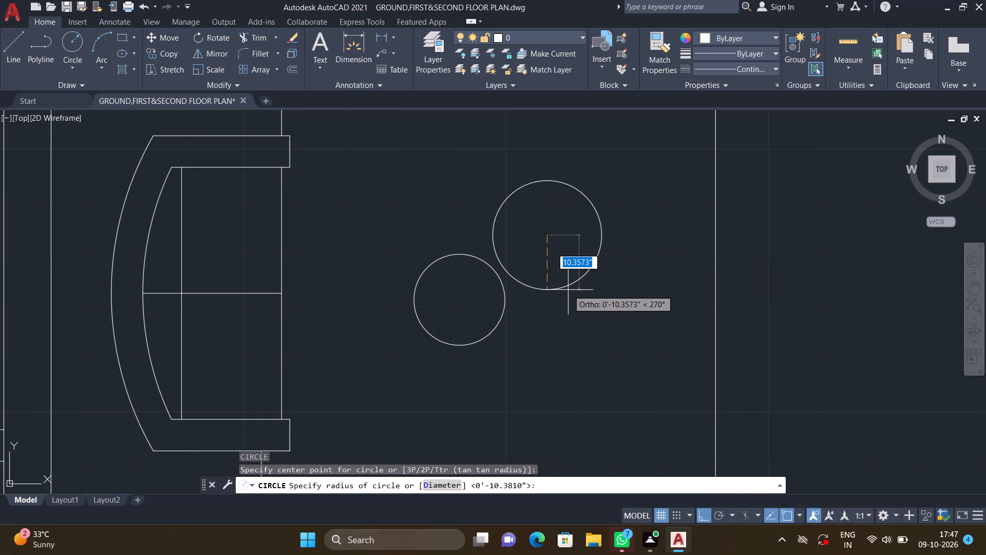
{"action": "scroll", "coordinate": [568, 292], "scroll_direction": "up", "scroll_amount": 2}
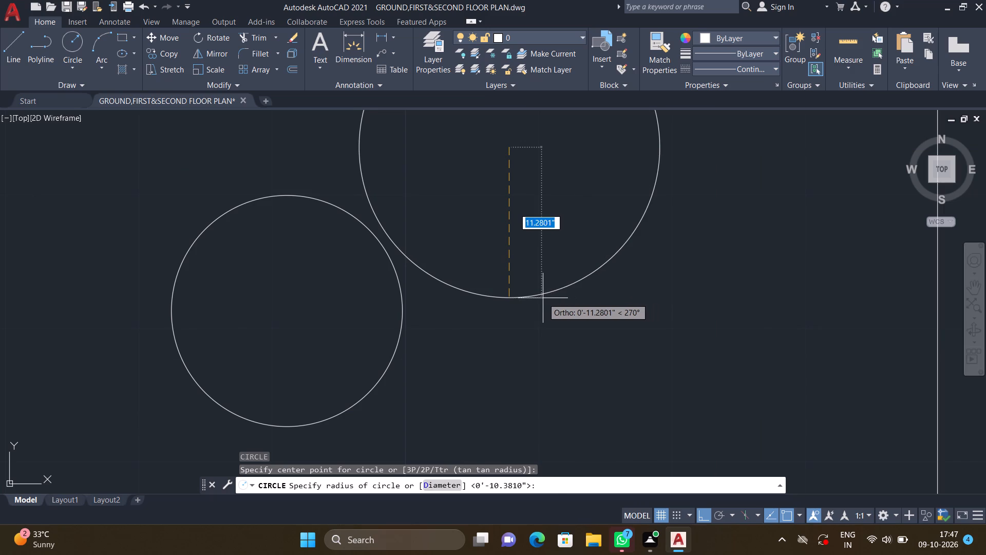
{"action": "left_click", "coordinate": [527, 308]}
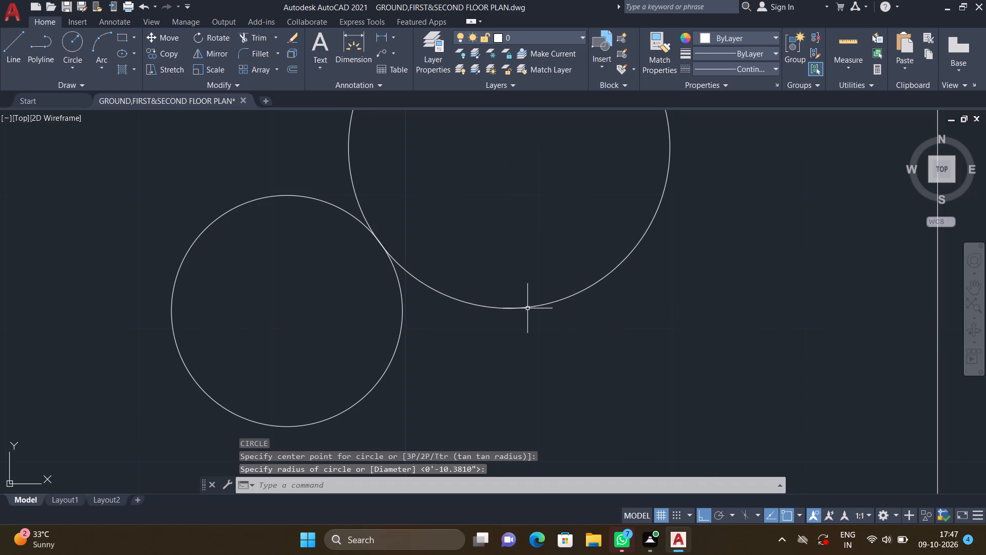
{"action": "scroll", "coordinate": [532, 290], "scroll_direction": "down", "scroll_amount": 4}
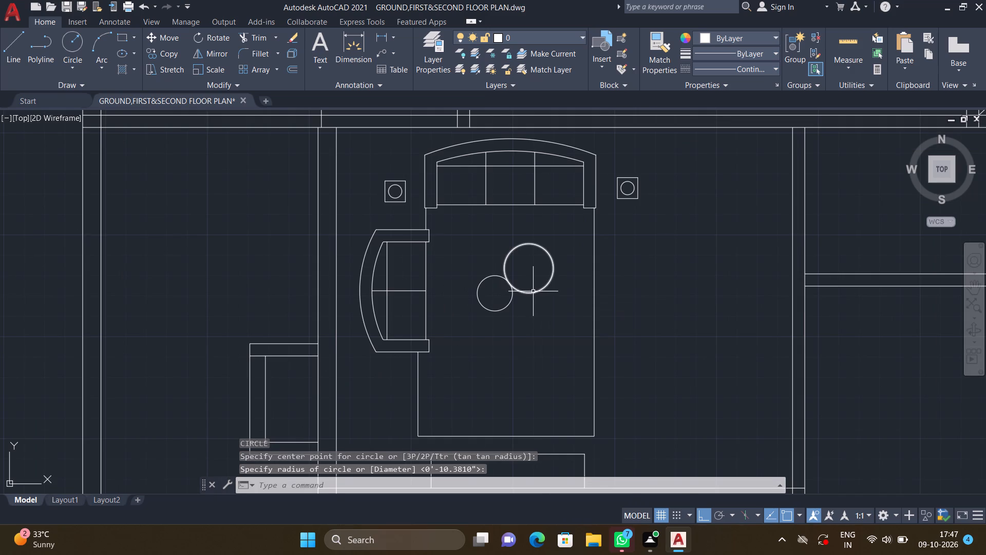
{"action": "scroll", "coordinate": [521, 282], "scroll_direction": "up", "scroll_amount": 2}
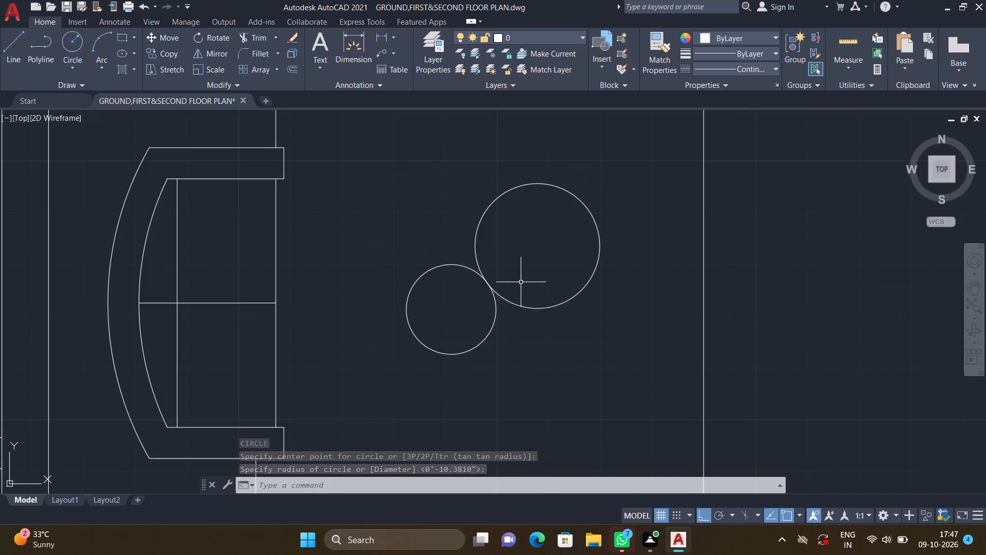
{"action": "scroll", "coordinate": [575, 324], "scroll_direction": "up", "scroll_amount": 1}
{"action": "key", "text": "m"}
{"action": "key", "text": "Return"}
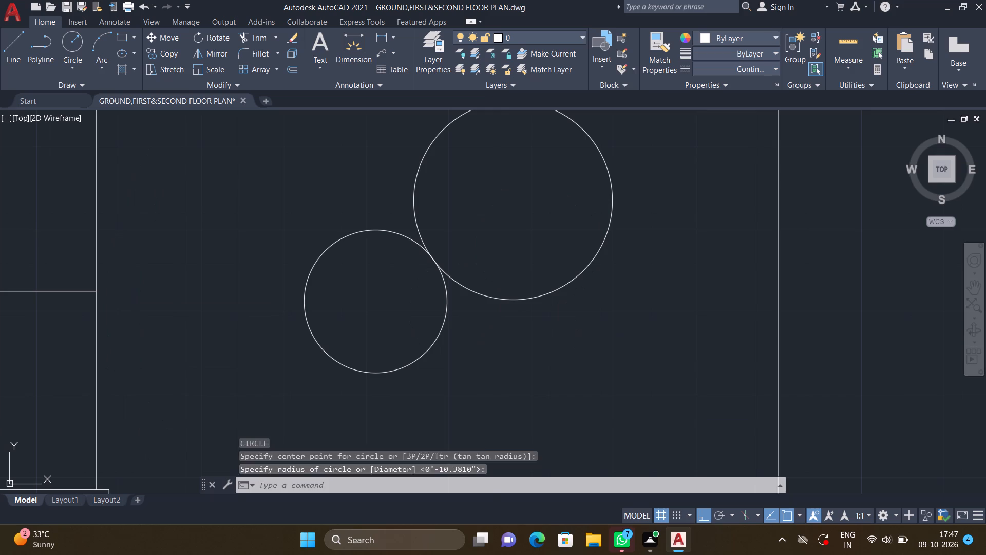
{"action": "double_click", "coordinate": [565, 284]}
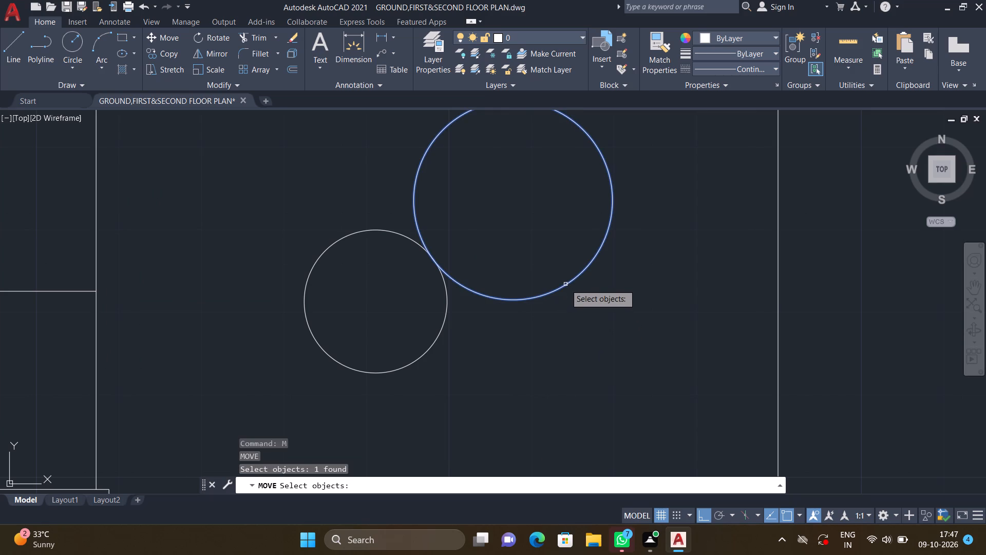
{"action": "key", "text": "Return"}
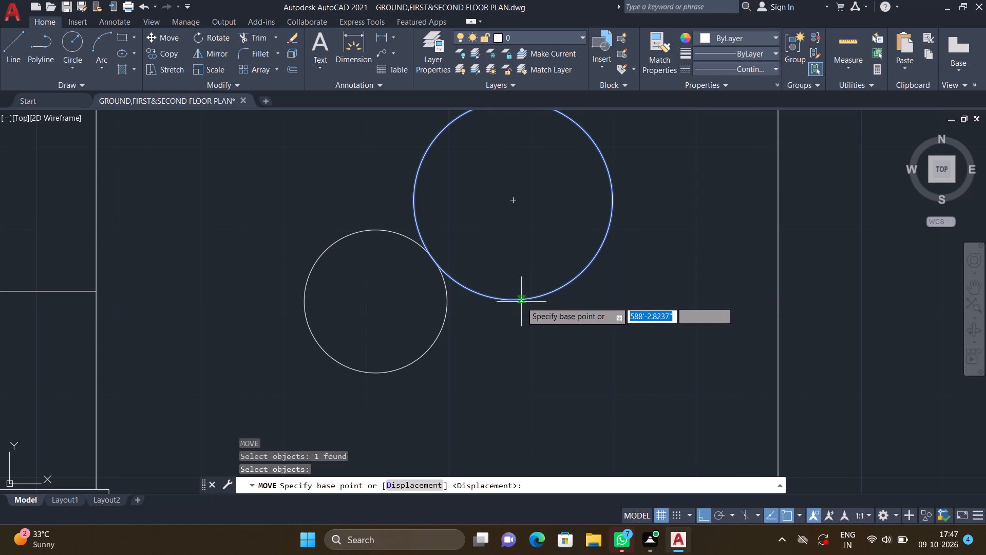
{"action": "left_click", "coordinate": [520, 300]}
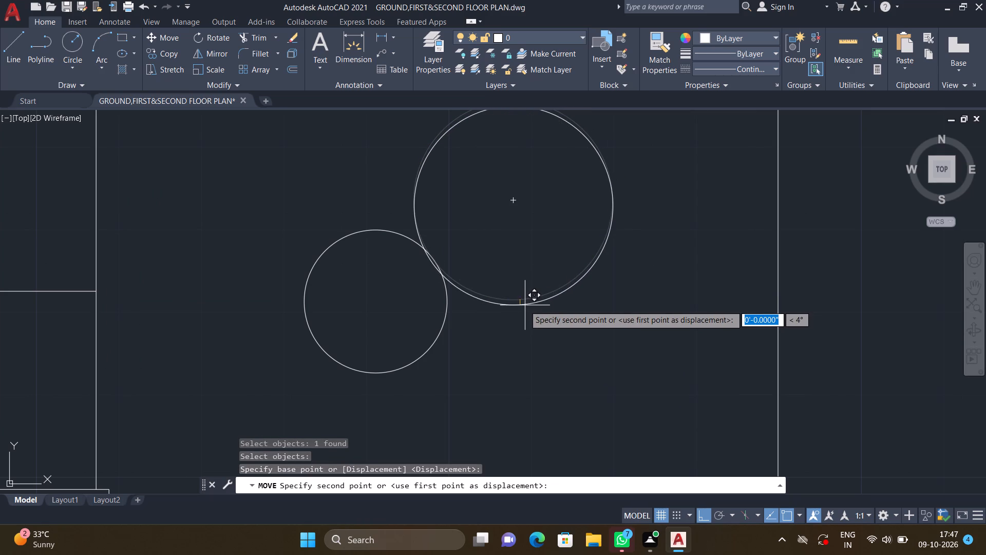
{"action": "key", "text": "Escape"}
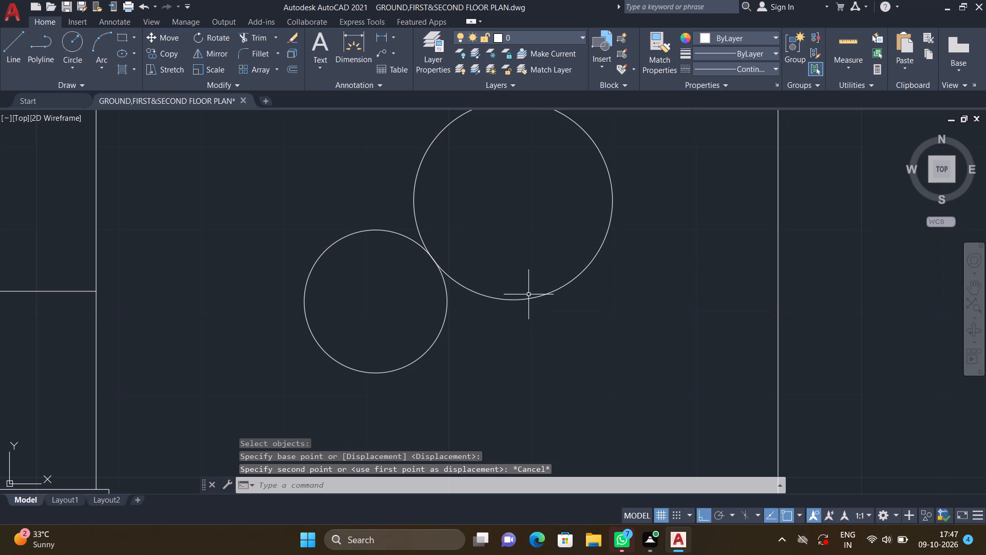
Draw a horizontal line about 2'-3" to the left from the inner face of the room's right wall, east of the seating area.
{"action": "scroll", "coordinate": [537, 287], "scroll_direction": "down", "scroll_amount": 2}
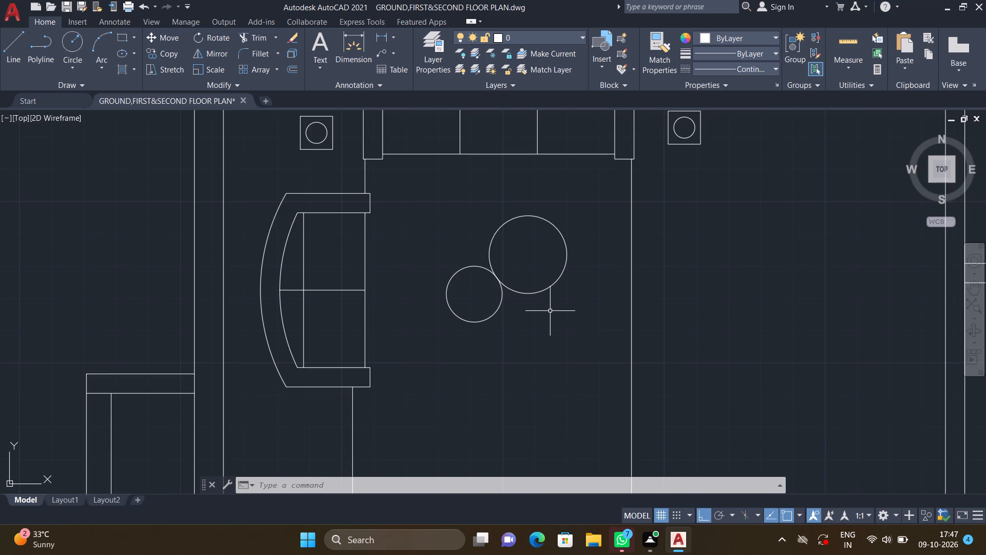
{"action": "scroll", "coordinate": [585, 361], "scroll_direction": "down", "scroll_amount": 2}
{"action": "middle_click_drag", "start_coordinate": [579, 367], "coordinate": [560, 304]}
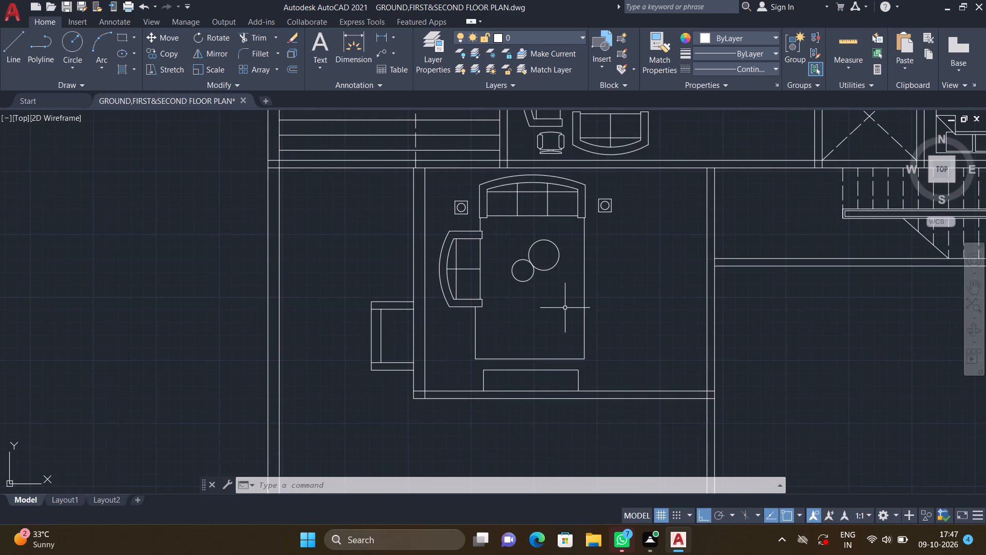
{"action": "middle_click_drag", "start_coordinate": [625, 311], "coordinate": [569, 299]}
{"action": "scroll", "coordinate": [583, 298], "scroll_direction": "down", "scroll_amount": 1}
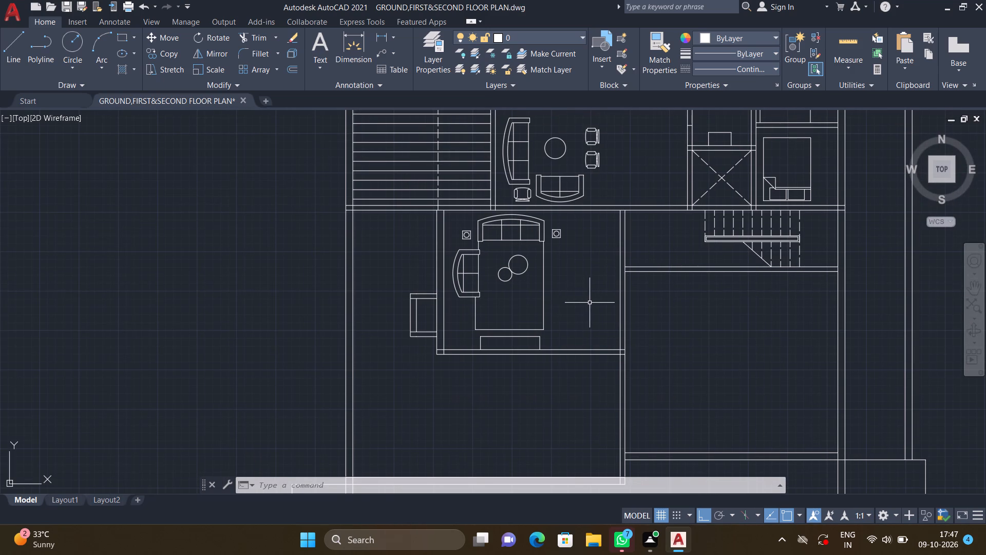
{"action": "middle_click_drag", "start_coordinate": [607, 320], "coordinate": [601, 293]}
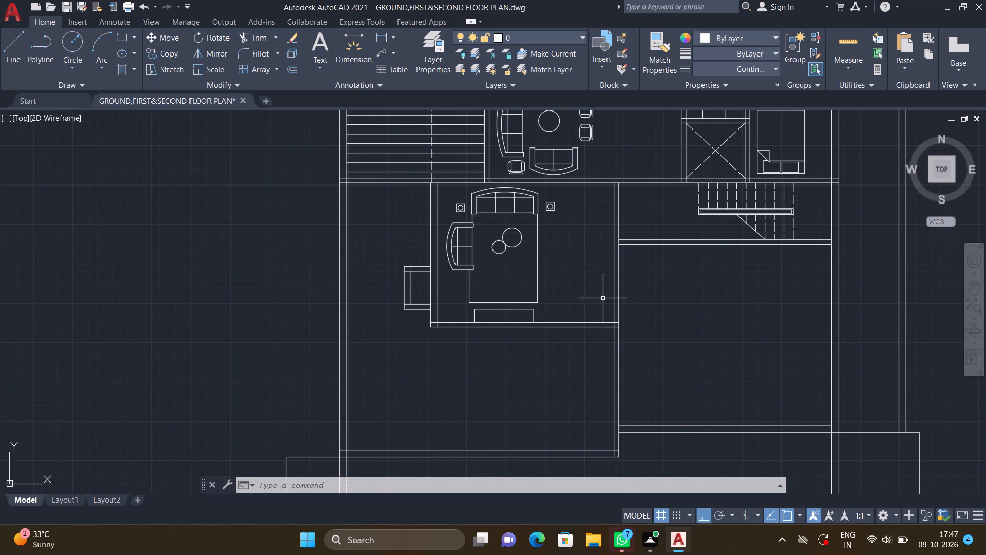
{"action": "scroll", "coordinate": [606, 293], "scroll_direction": "up", "scroll_amount": 2}
{"action": "key", "text": "l"}
{"action": "key", "text": "Return"}
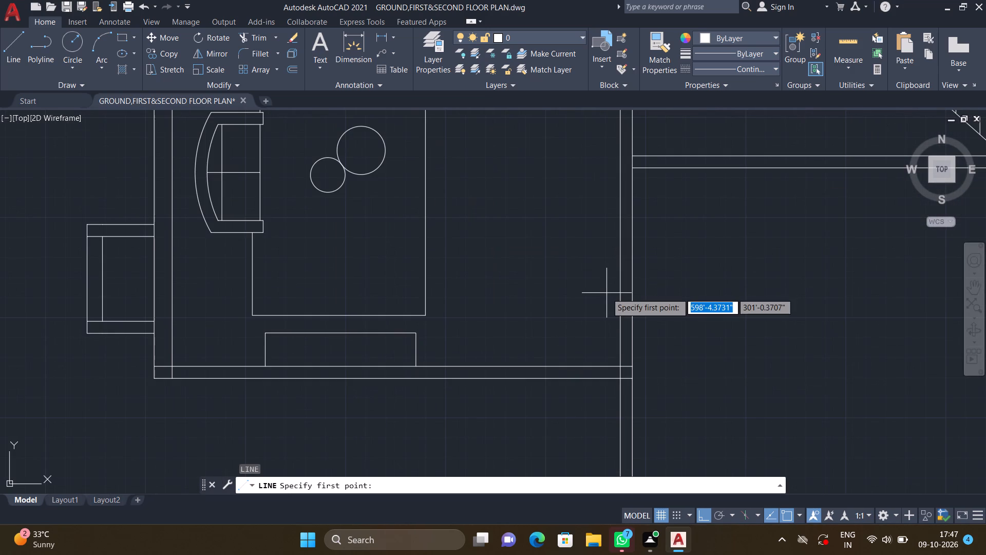
{"action": "scroll", "coordinate": [615, 218], "scroll_direction": "down", "scroll_amount": 2}
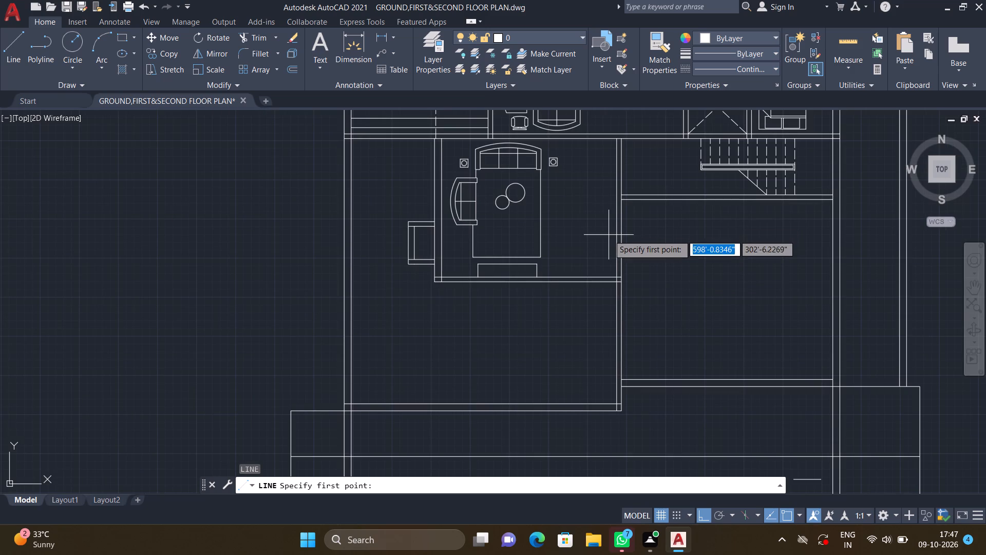
{"action": "scroll", "coordinate": [612, 237], "scroll_direction": "up", "scroll_amount": 2}
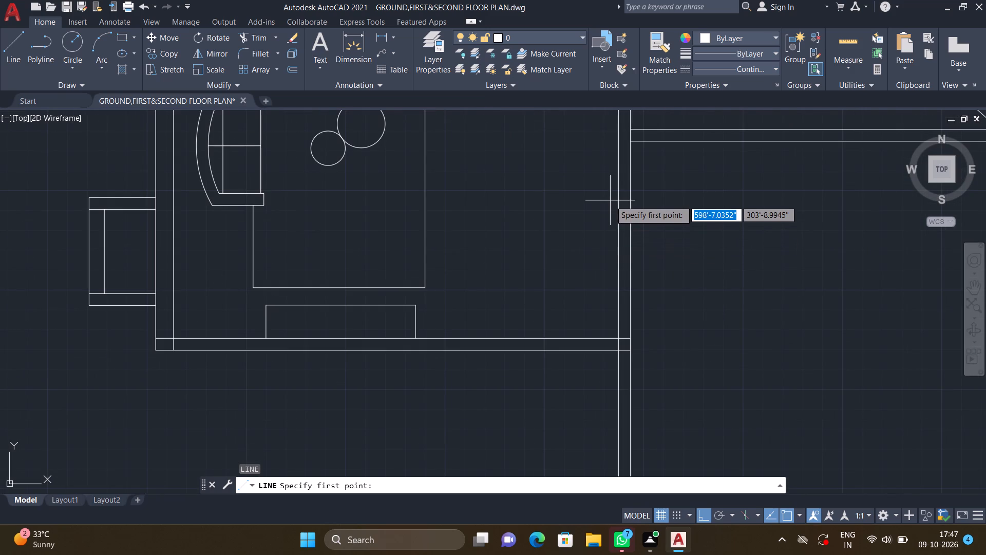
{"action": "scroll", "coordinate": [618, 180], "scroll_direction": "up", "scroll_amount": 1}
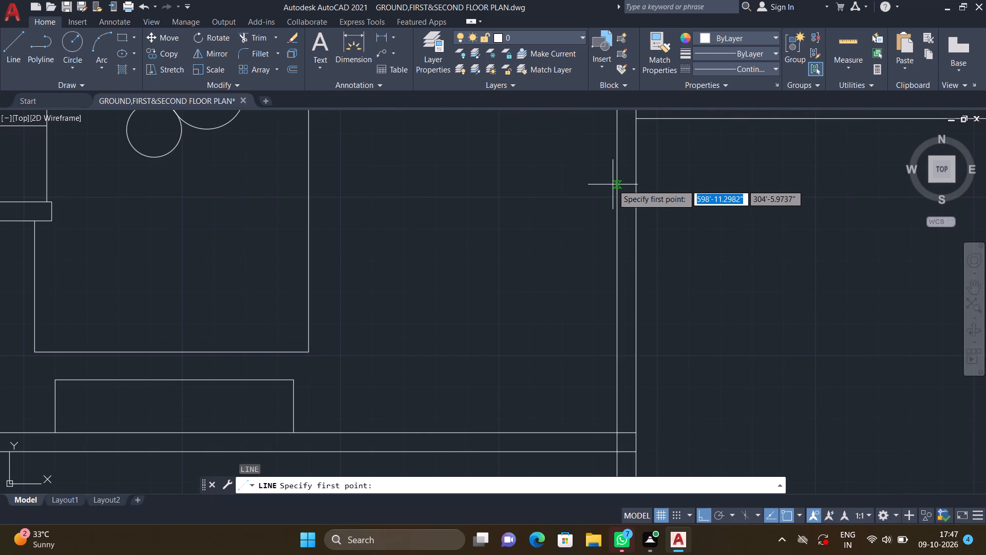
{"action": "double_click", "coordinate": [616, 186]}
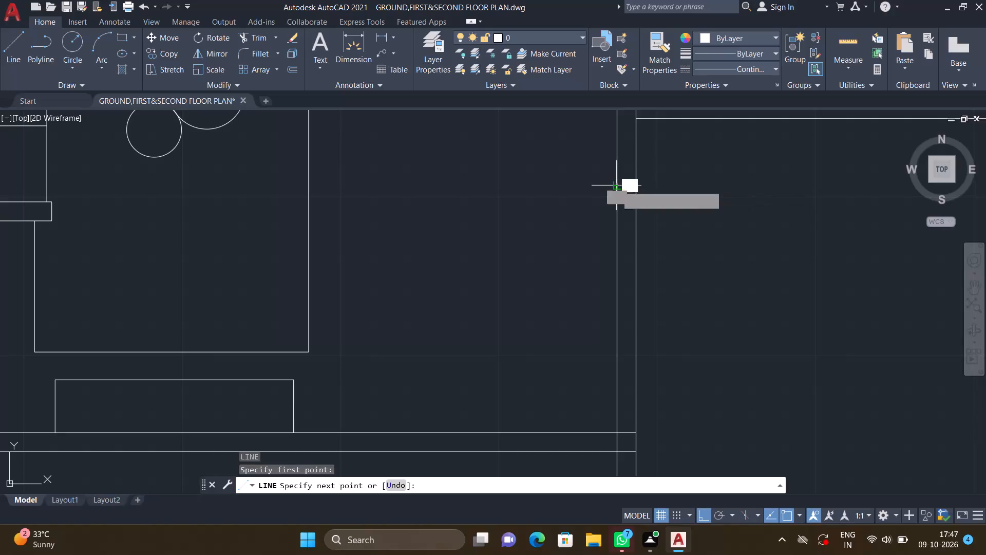
{"action": "scroll", "coordinate": [558, 188], "scroll_direction": "down", "scroll_amount": 1}
{"action": "middle_click_drag", "start_coordinate": [554, 183], "coordinate": [557, 173]}
{"action": "scroll", "coordinate": [546, 177], "scroll_direction": "up", "scroll_amount": 1}
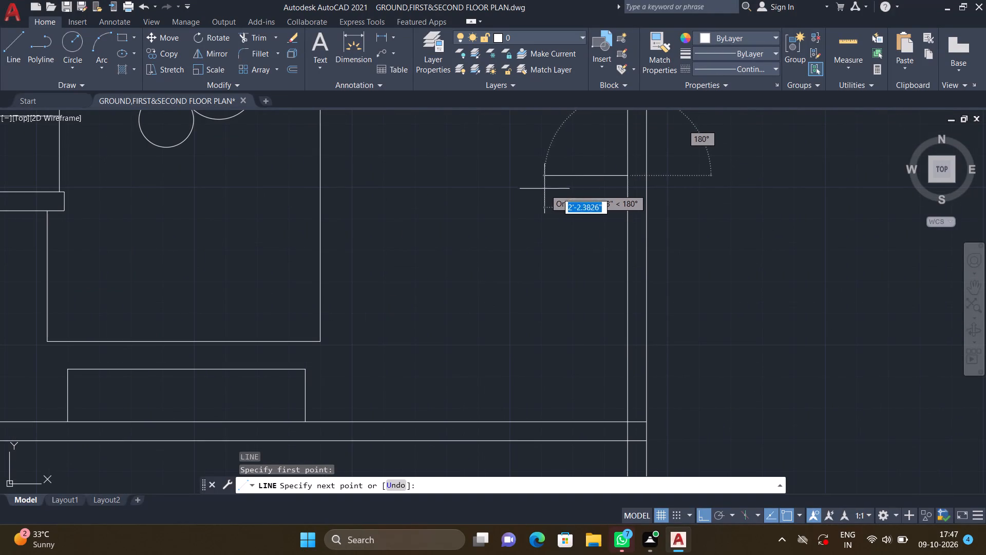
{"action": "double_click", "coordinate": [543, 185]}
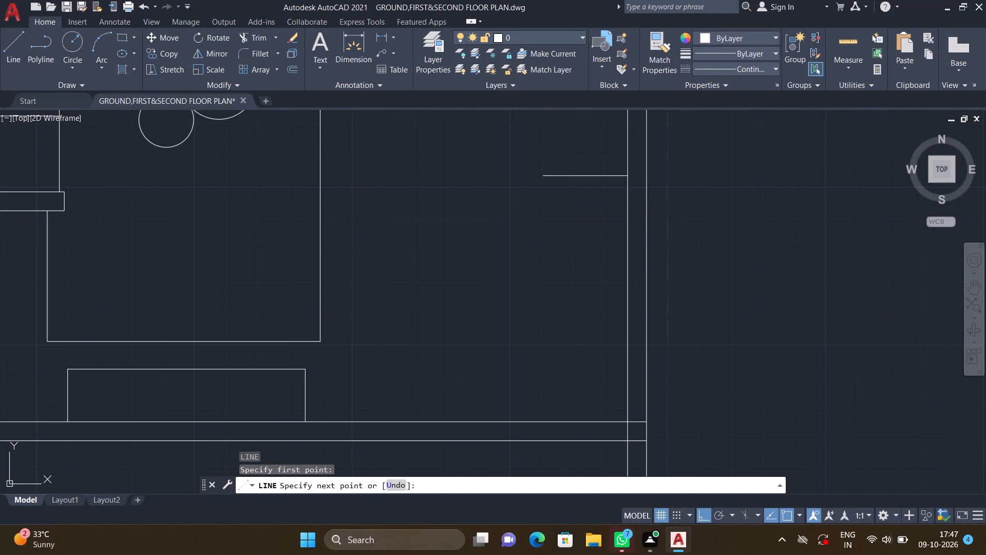
Continue the line about 5'-2" down, then right to the wall, completing a rectangular unit against the right wall.
{"action": "middle_click_drag", "start_coordinate": [539, 257], "coordinate": [532, 232]}
{"action": "scroll", "coordinate": [539, 239], "scroll_direction": "down", "scroll_amount": 1}
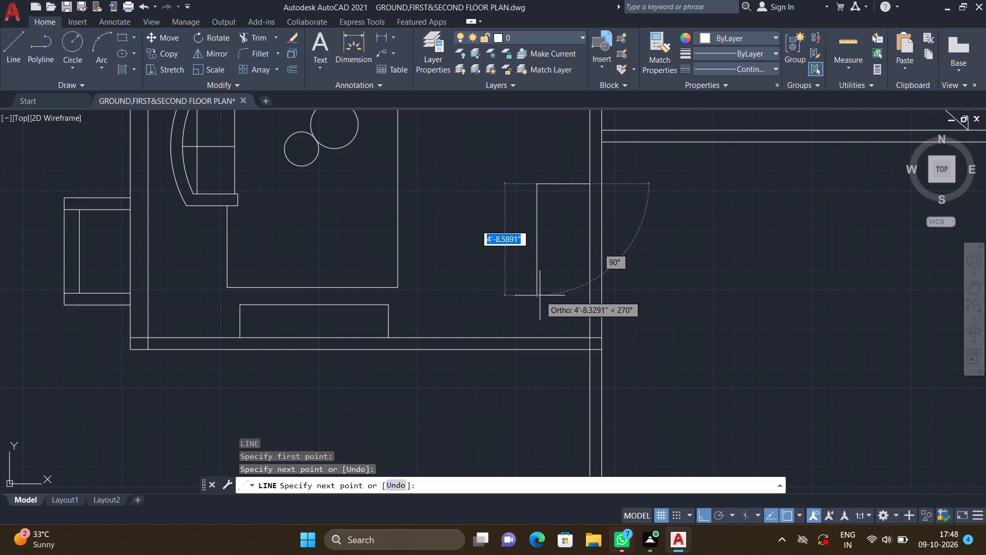
{"action": "scroll", "coordinate": [540, 295], "scroll_direction": "up", "scroll_amount": 1}
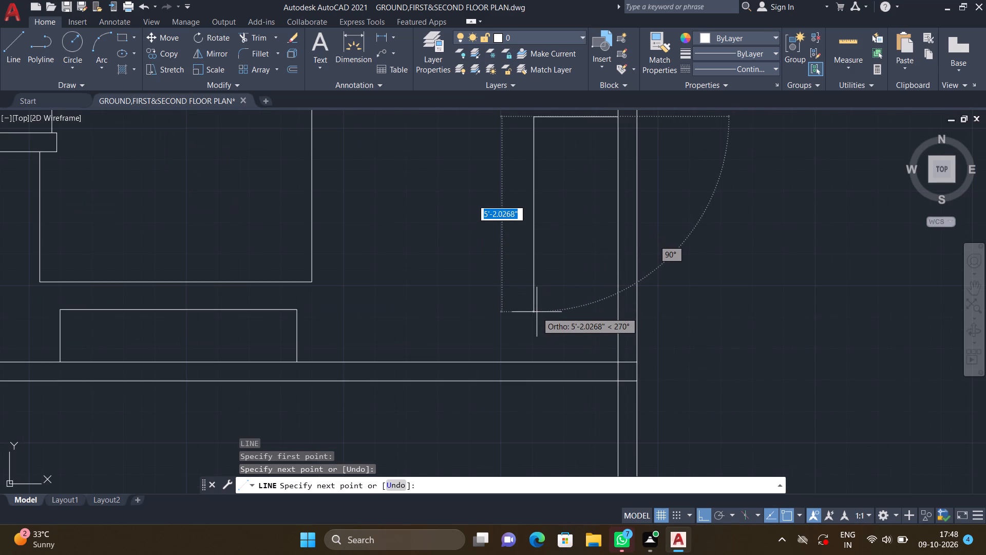
{"action": "left_click", "coordinate": [537, 312]}
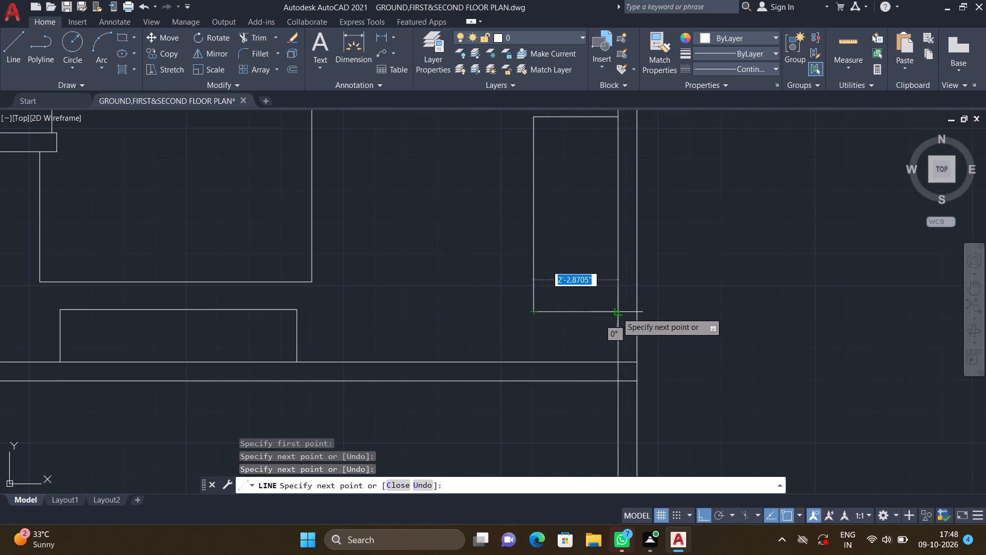
{"action": "double_click", "coordinate": [616, 311]}
{"action": "key", "text": "Return"}
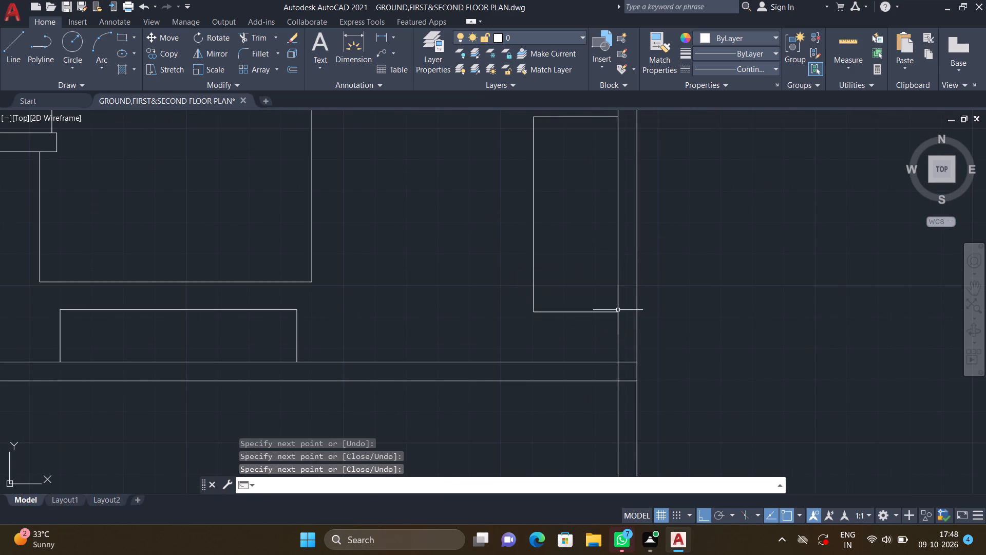
Draw a horizontal line about 2'-3" long across the right-wall unit near its top, from its left edge to the wall.
{"action": "middle_click_drag", "start_coordinate": [596, 271], "coordinate": [570, 291]}
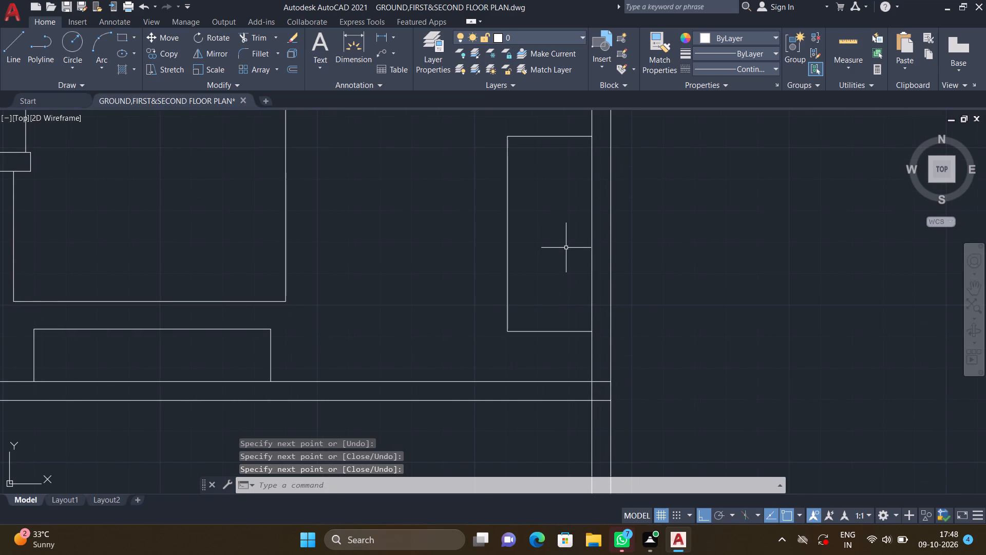
{"action": "key", "text": "l"}
{"action": "key", "text": "Return"}
{"action": "middle_click_drag", "start_coordinate": [548, 216], "coordinate": [541, 237]}
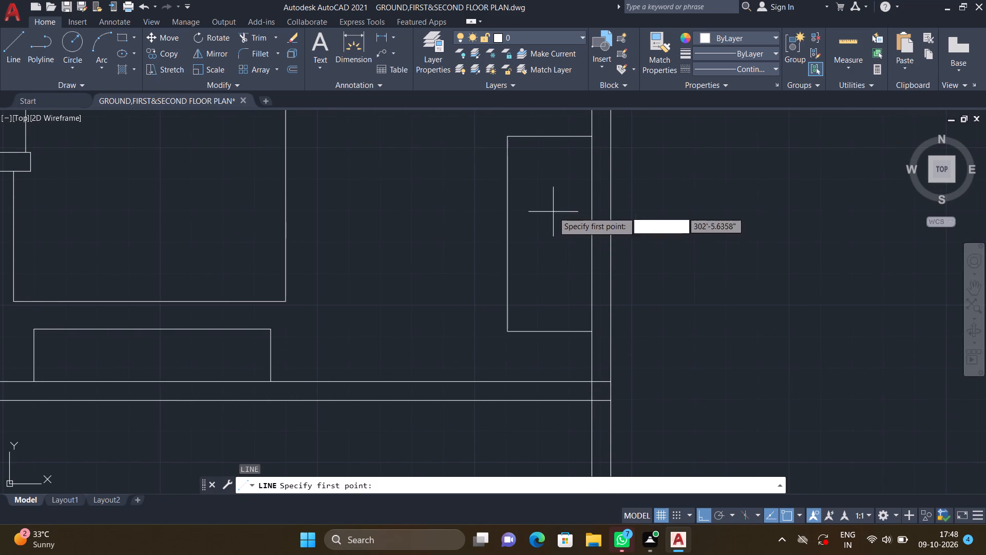
{"action": "middle_click_drag", "start_coordinate": [541, 237], "coordinate": [530, 258]}
{"action": "scroll", "coordinate": [498, 228], "scroll_direction": "up", "scroll_amount": 1}
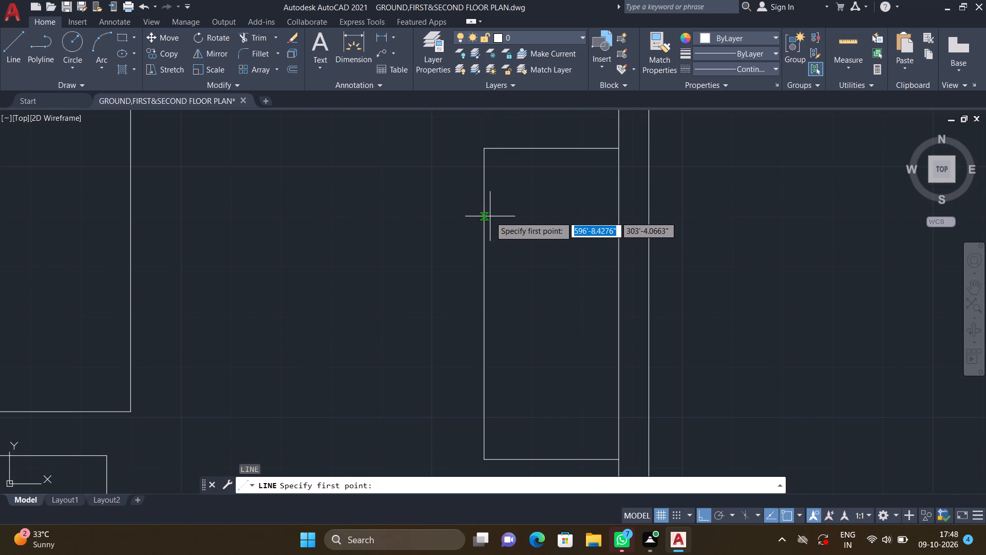
{"action": "left_click", "coordinate": [484, 212]}
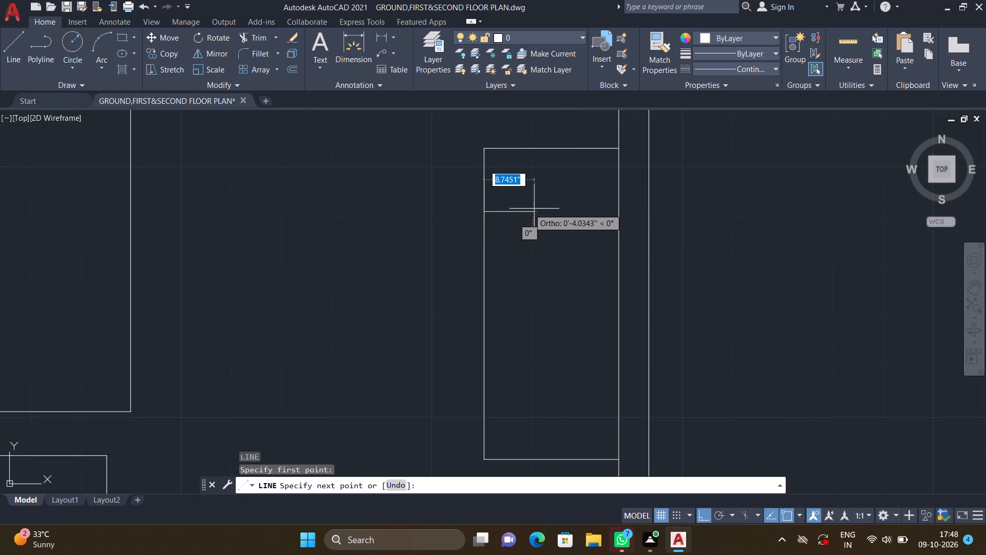
{"action": "left_click", "coordinate": [619, 210]}
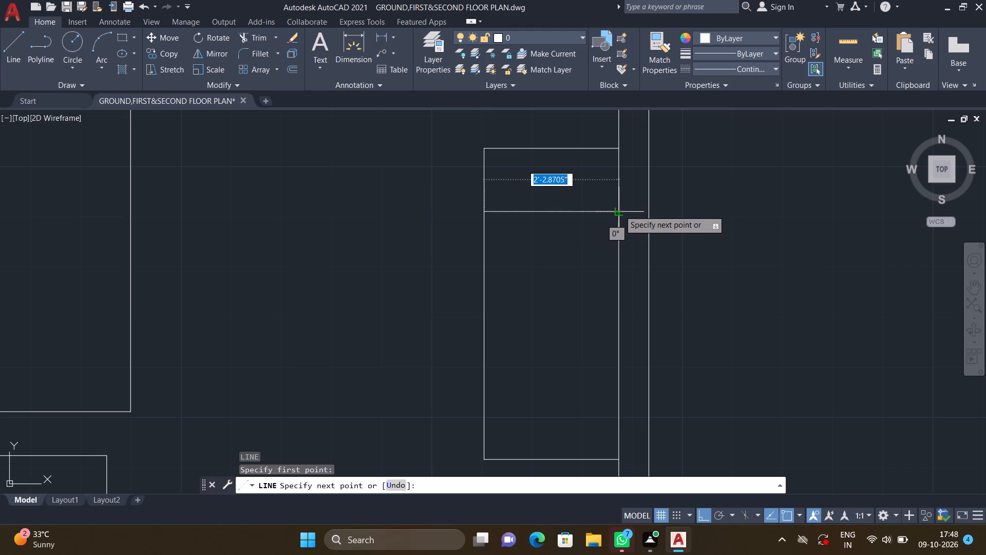
{"action": "key", "text": "Return"}
{"action": "scroll", "coordinate": [623, 200], "scroll_direction": "down", "scroll_amount": 3}
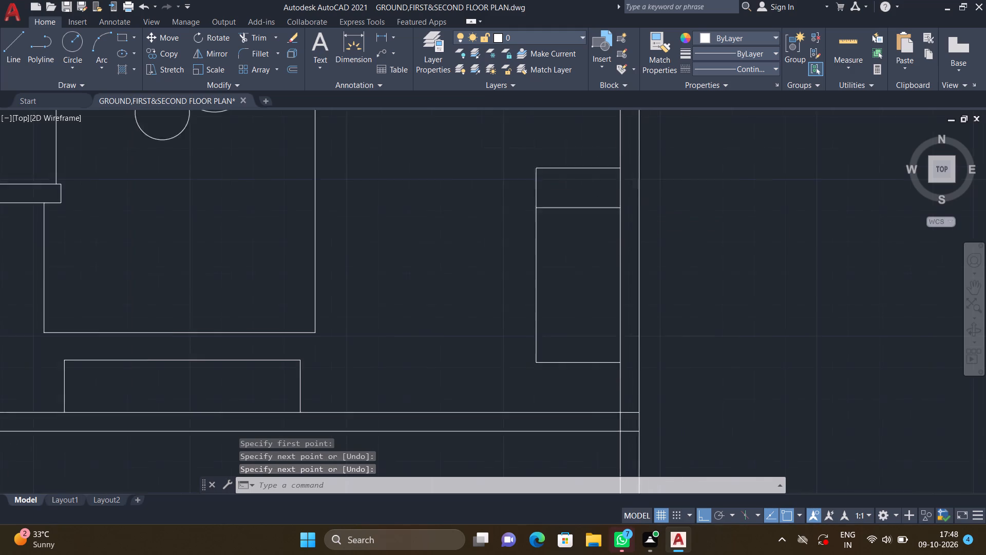
{"action": "middle_click_drag", "start_coordinate": [616, 240], "coordinate": [558, 258]}
{"action": "scroll", "coordinate": [554, 268], "scroll_direction": "up", "scroll_amount": 1}
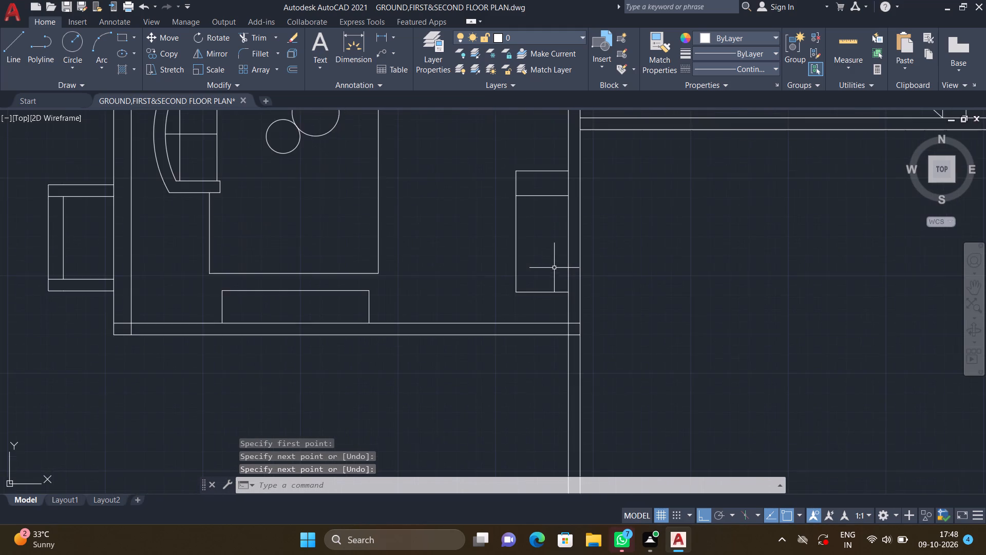
Draw a horizontal line across the right-wall unit near its bottom, from its left edge to the wall.
{"action": "scroll", "coordinate": [554, 268], "scroll_direction": "up", "scroll_amount": 1}
{"action": "key", "text": "l"}
{"action": "key", "text": "Return"}
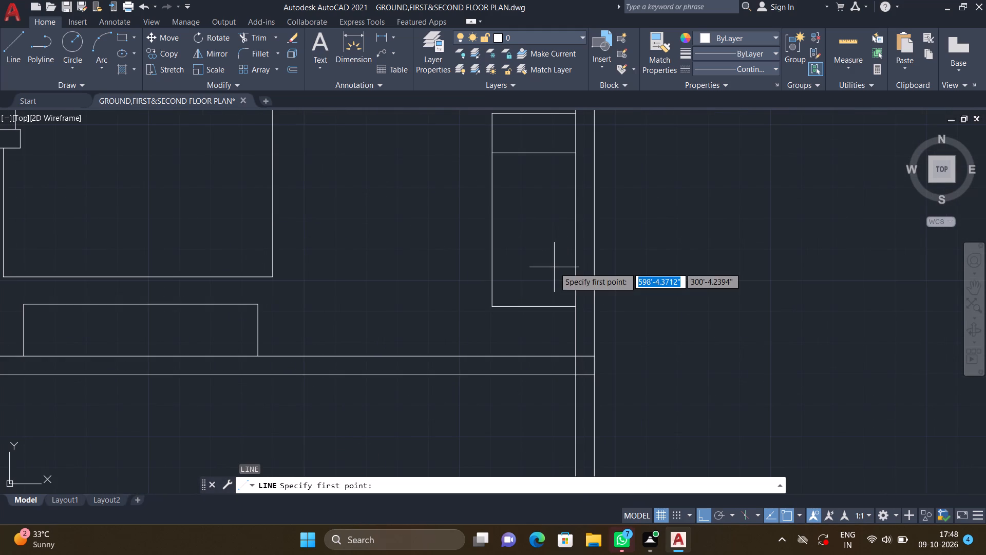
{"action": "scroll", "coordinate": [490, 260], "scroll_direction": "up", "scroll_amount": 2}
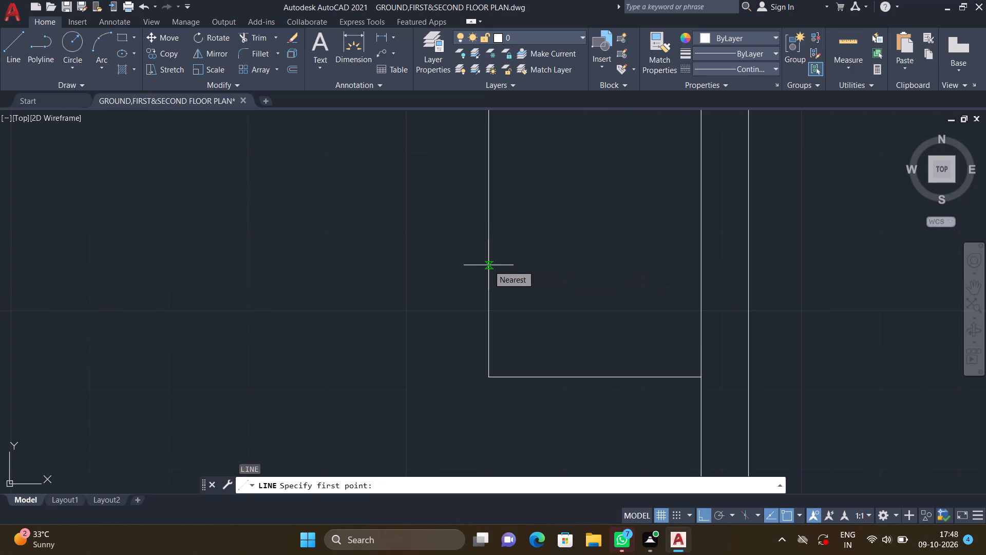
{"action": "double_click", "coordinate": [489, 264]}
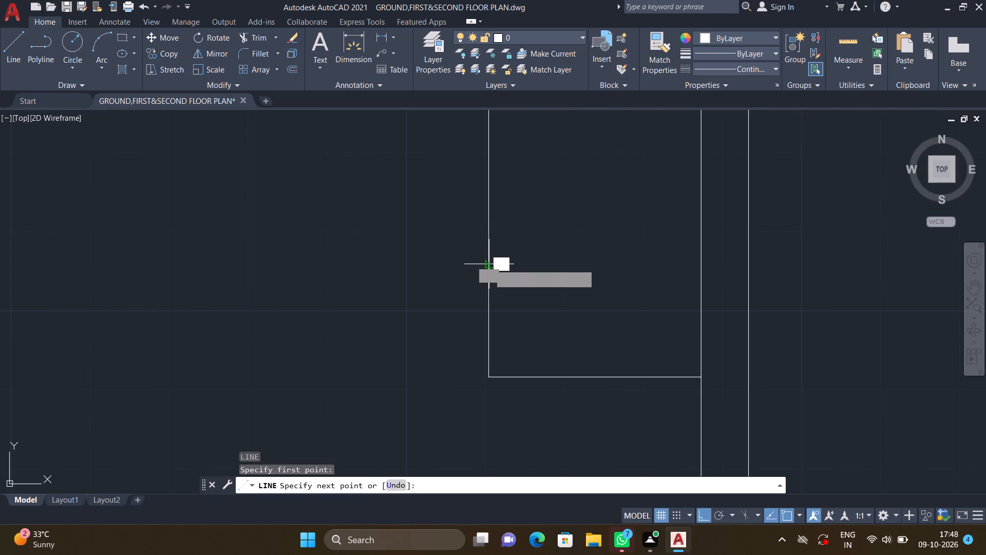
{"action": "scroll", "coordinate": [590, 262], "scroll_direction": "down", "scroll_amount": 1}
{"action": "middle_click_drag", "start_coordinate": [585, 264], "coordinate": [535, 269]}
{"action": "scroll", "coordinate": [570, 268], "scroll_direction": "up", "scroll_amount": 2}
{"action": "double_click", "coordinate": [667, 270]}
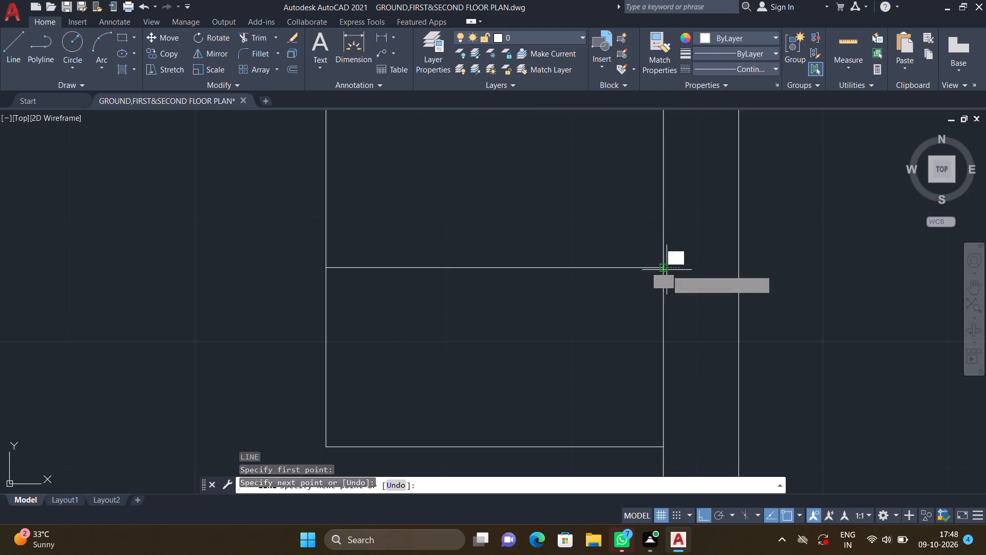
{"action": "key", "text": "Return"}
{"action": "scroll", "coordinate": [619, 263], "scroll_direction": "down", "scroll_amount": 3}
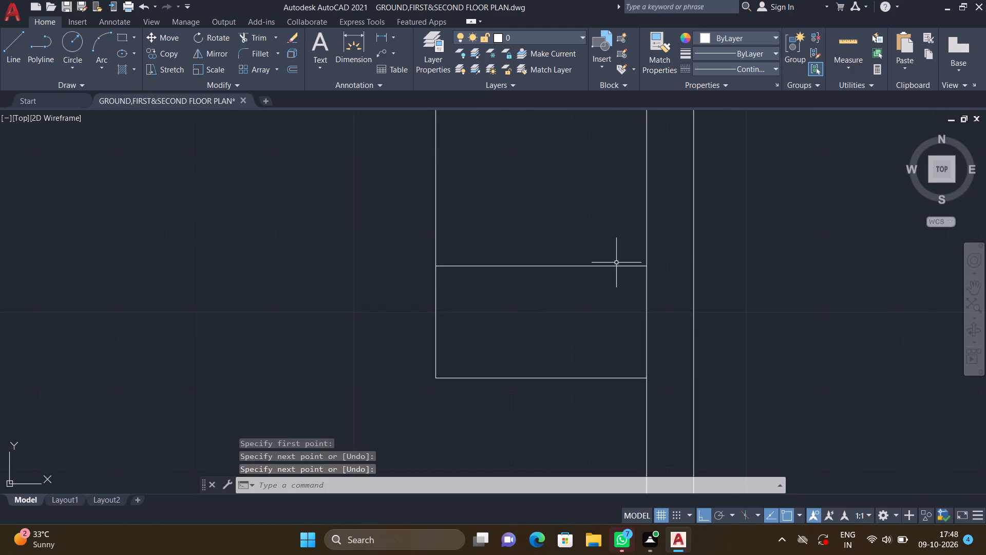
In the room below the staircase, draw a horizontal line about 3'-3" to the right from the left wall's inner face, near the top.
{"action": "scroll", "coordinate": [613, 267], "scroll_direction": "down", "scroll_amount": 2}
{"action": "middle_click_drag", "start_coordinate": [583, 224], "coordinate": [507, 274]}
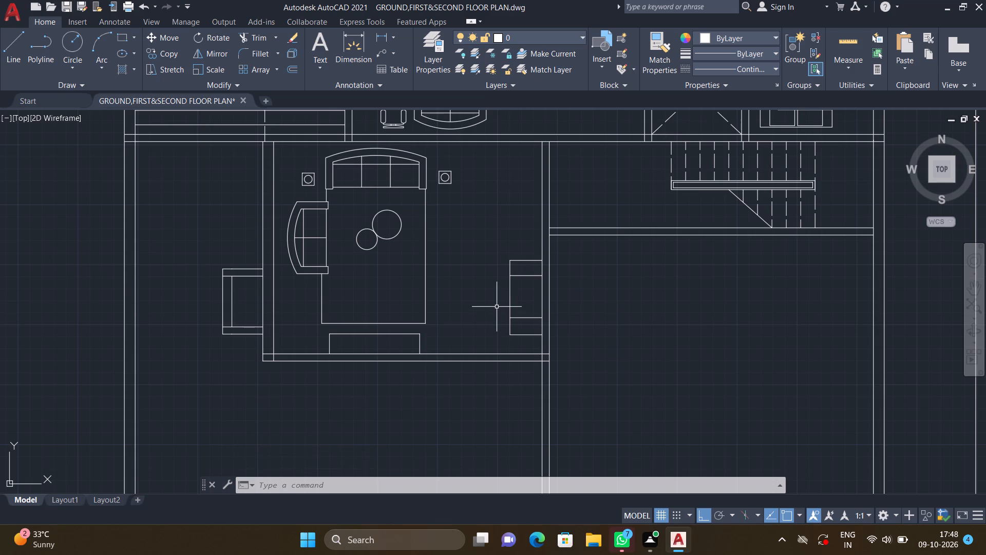
{"action": "middle_click_drag", "start_coordinate": [473, 231], "coordinate": [504, 252]}
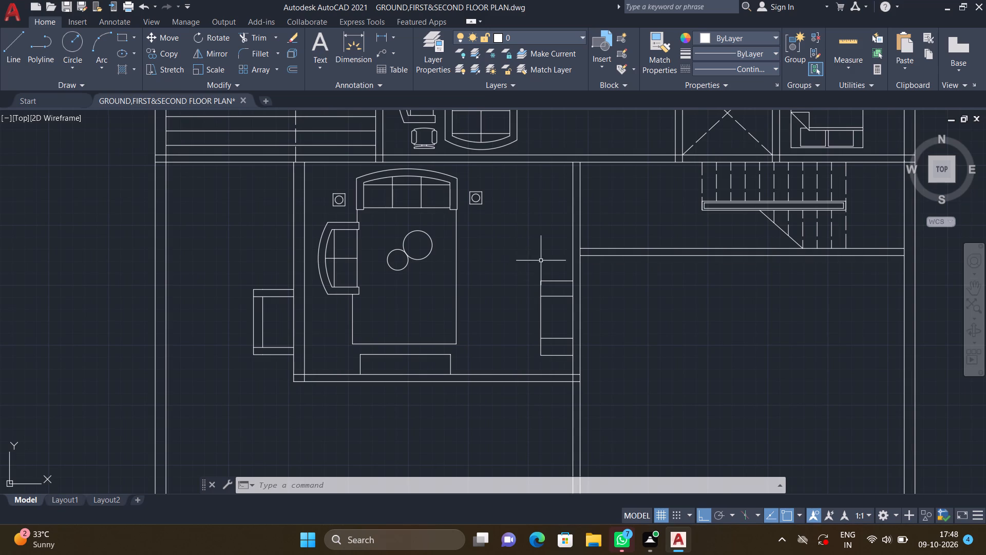
{"action": "middle_click_drag", "start_coordinate": [516, 253], "coordinate": [464, 244]}
{"action": "scroll", "coordinate": [473, 250], "scroll_direction": "down", "scroll_amount": 2}
{"action": "middle_click_drag", "start_coordinate": [527, 299], "coordinate": [509, 275]}
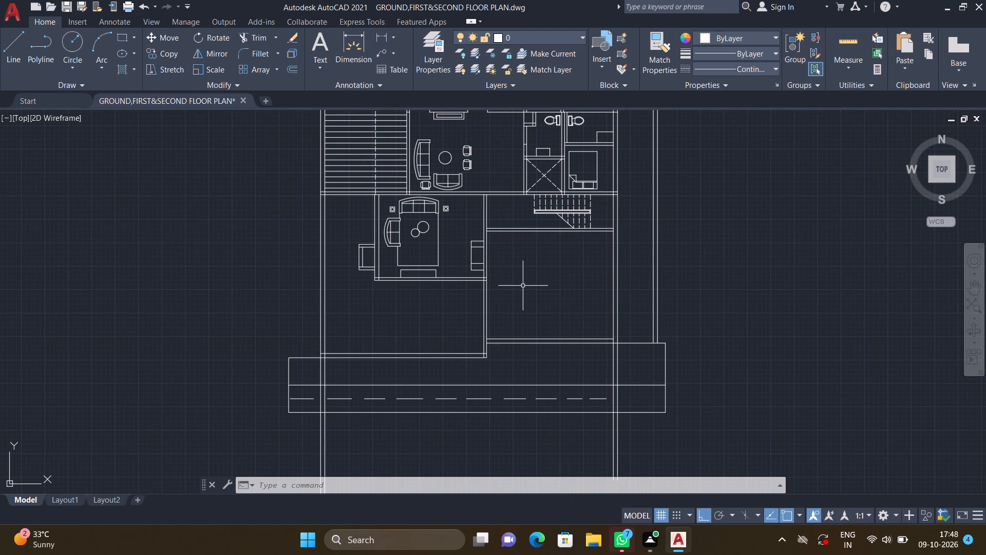
{"action": "scroll", "coordinate": [518, 291], "scroll_direction": "up", "scroll_amount": 2}
{"action": "key", "text": "l"}
{"action": "key", "text": "Return"}
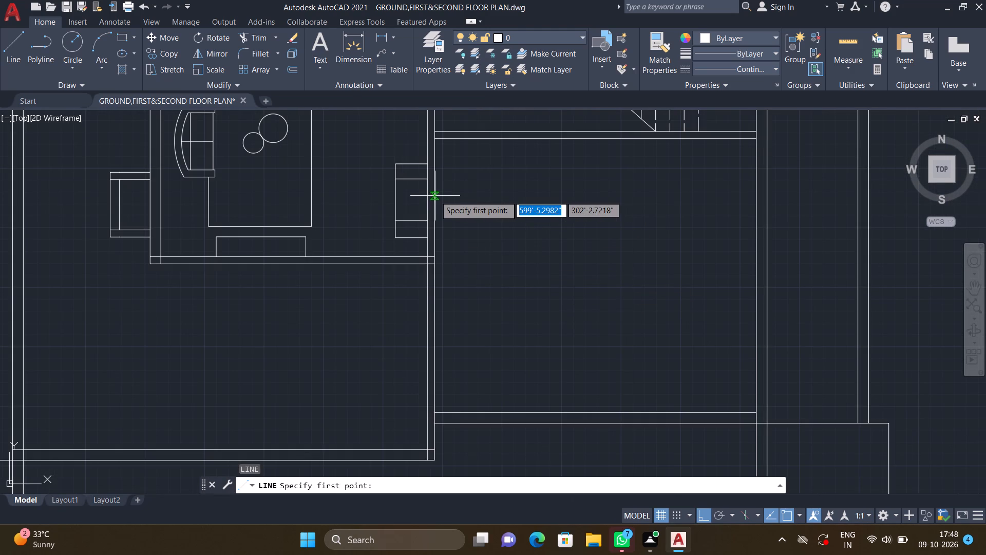
{"action": "scroll", "coordinate": [436, 196], "scroll_direction": "up", "scroll_amount": 1}
{"action": "middle_click_drag", "start_coordinate": [445, 201], "coordinate": [456, 266]}
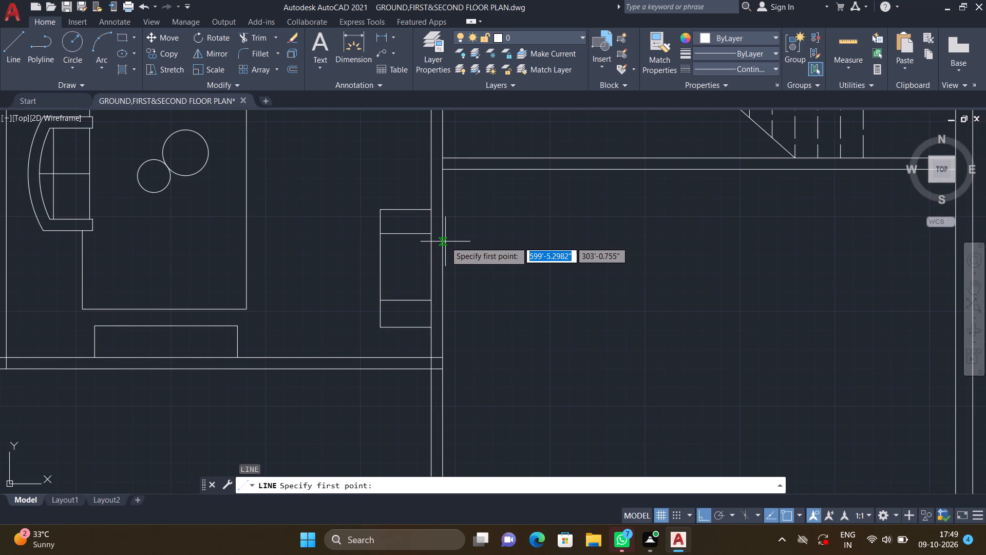
{"action": "left_click_drag", "start_coordinate": [443, 244], "coordinate": [449, 244]}
{"action": "scroll", "coordinate": [500, 244], "scroll_direction": "down", "scroll_amount": 1}
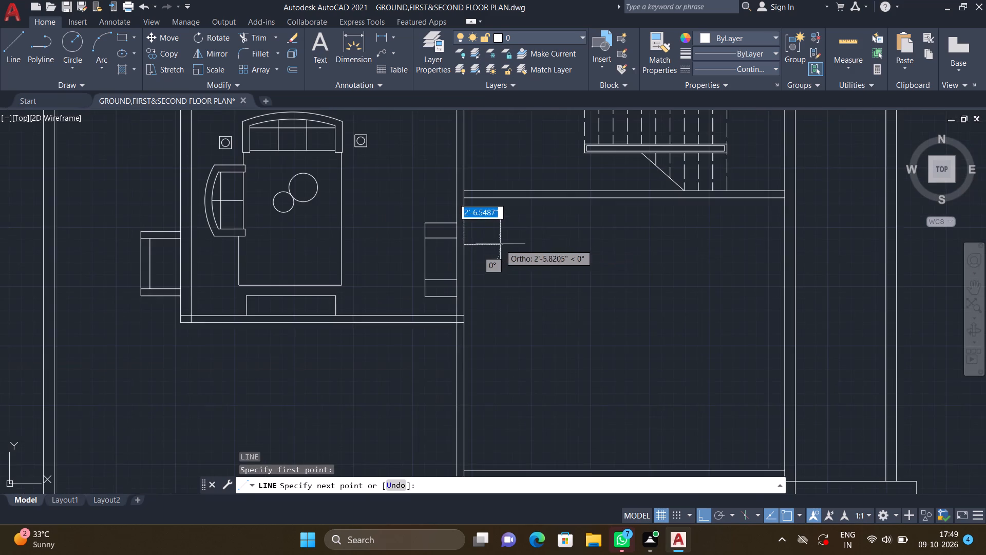
{"action": "middle_click_drag", "start_coordinate": [501, 243], "coordinate": [468, 223]}
{"action": "scroll", "coordinate": [490, 235], "scroll_direction": "up", "scroll_amount": 1}
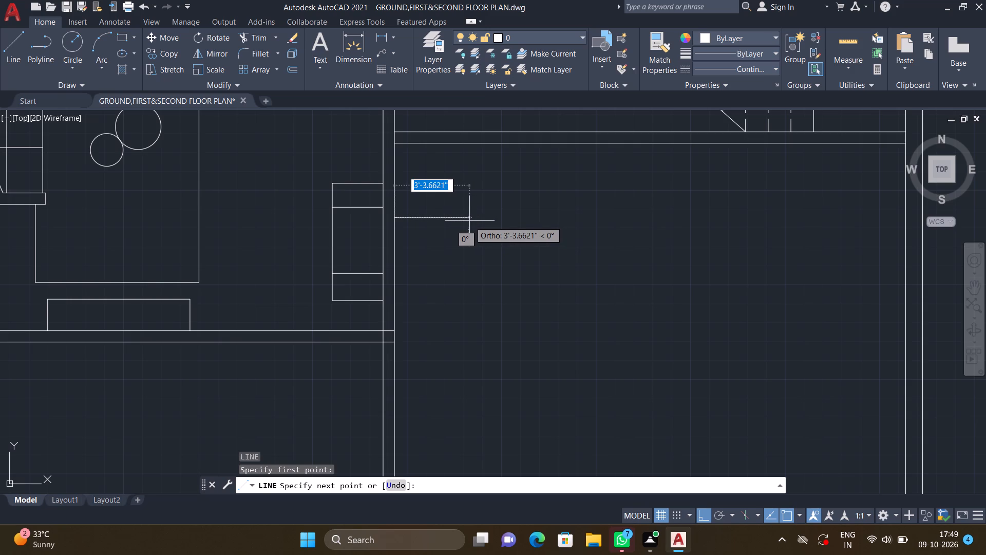
{"action": "double_click", "coordinate": [467, 220]}
Continue the line about 9'-11" straight down, parallel to the left wall.
{"action": "scroll", "coordinate": [467, 257], "scroll_direction": "down", "scroll_amount": 3}
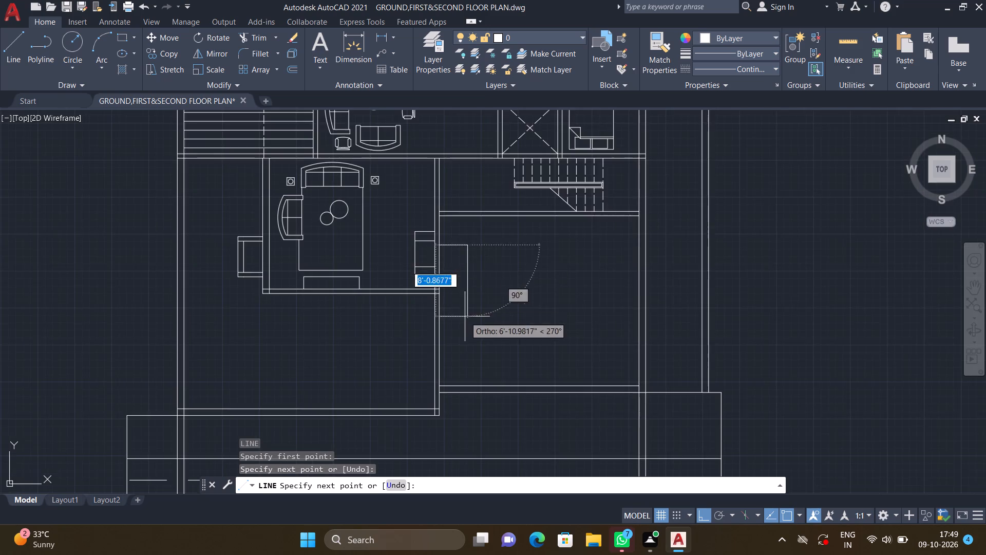
{"action": "middle_click_drag", "start_coordinate": [461, 305], "coordinate": [459, 235]}
{"action": "scroll", "coordinate": [464, 254], "scroll_direction": "up", "scroll_amount": 2}
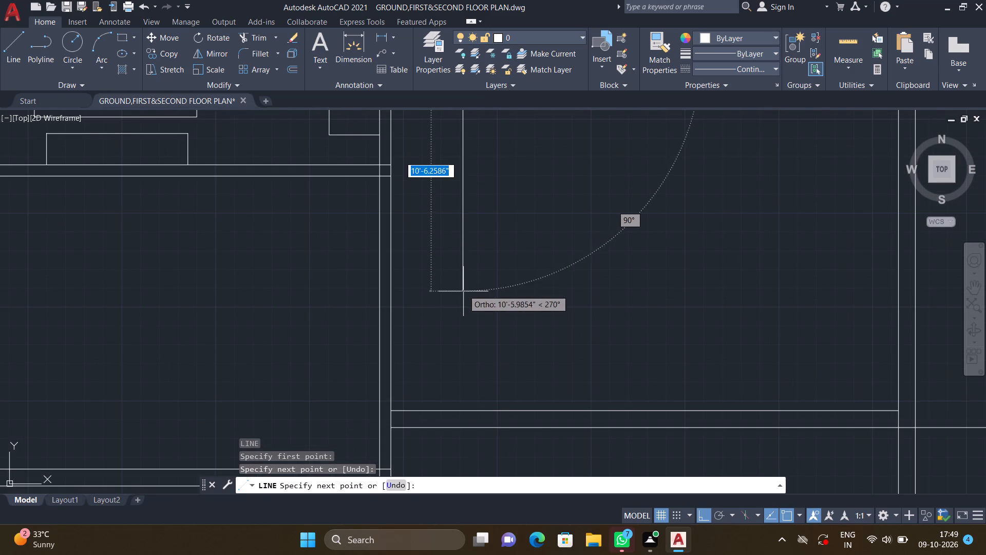
{"action": "middle_click_drag", "start_coordinate": [461, 295], "coordinate": [456, 282]}
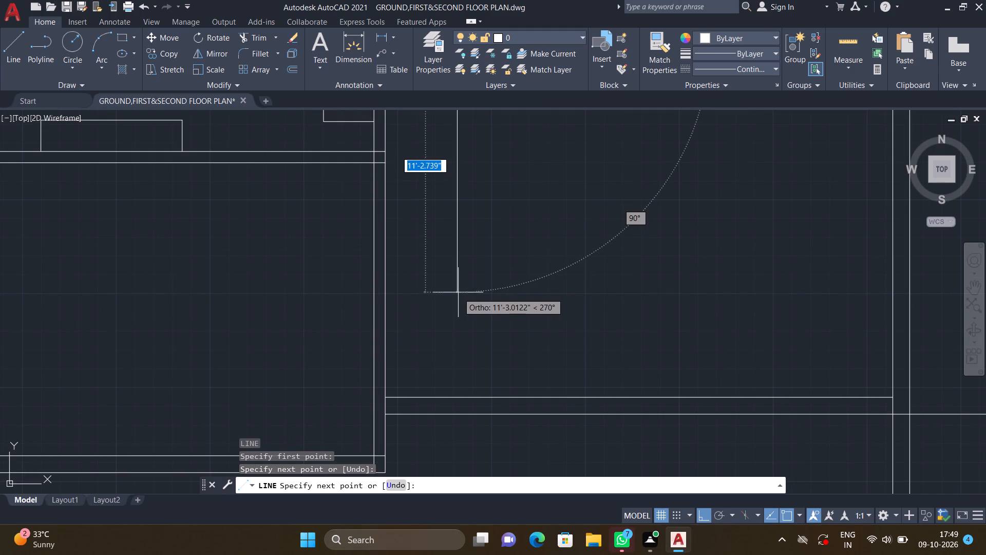
{"action": "left_click", "coordinate": [458, 263]}
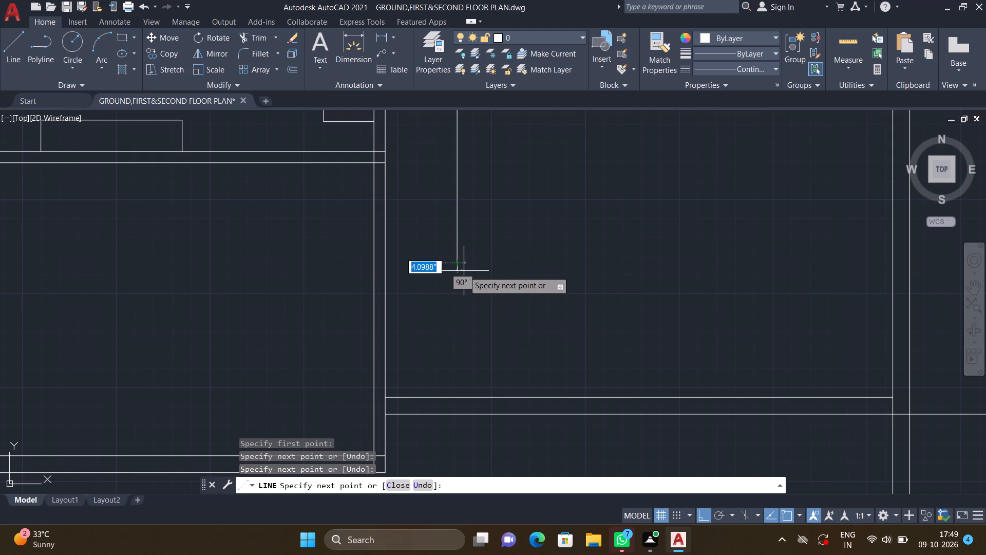
Continue the line about 2'-9" diagonally down to the right with Ortho off, then vertically about 4'-4" to the bottom wall with Ortho on.
{"action": "key", "text": "F8"}
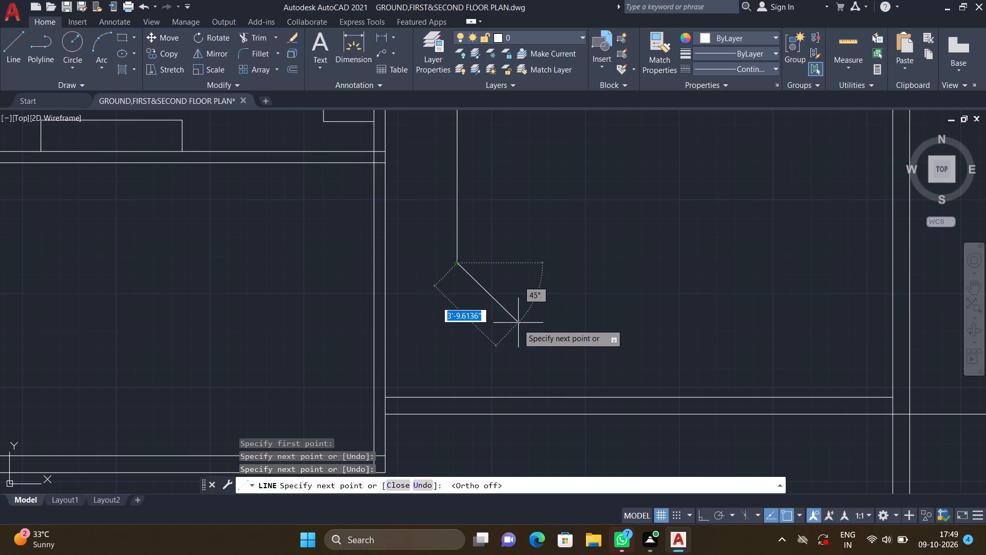
{"action": "scroll", "coordinate": [519, 321], "scroll_direction": "up", "scroll_amount": 1}
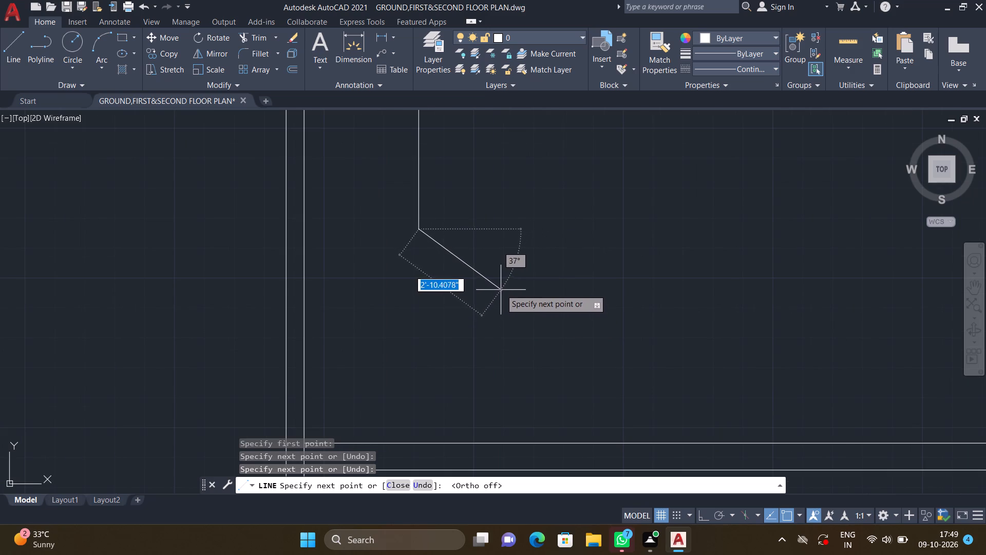
{"action": "left_click", "coordinate": [497, 284]}
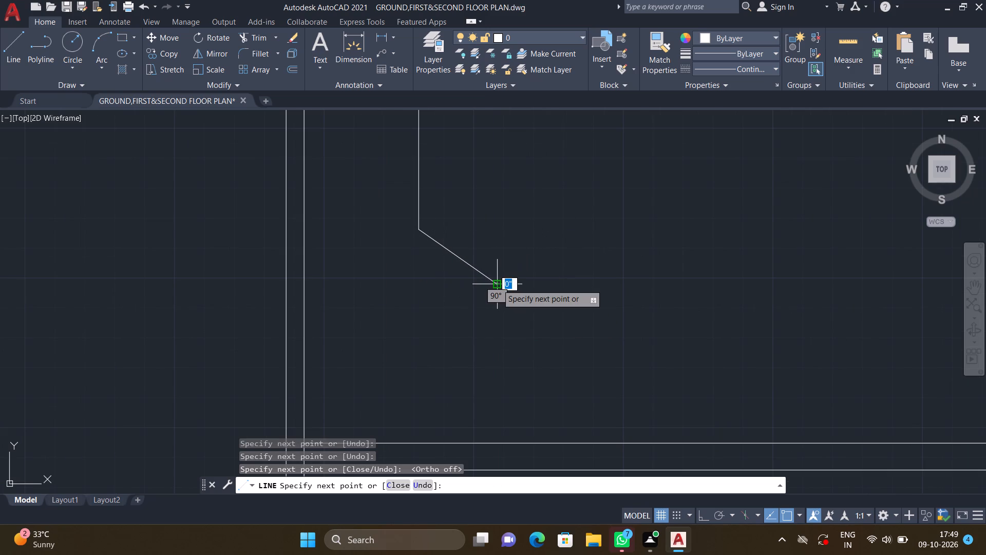
{"action": "key", "text": "F8"}
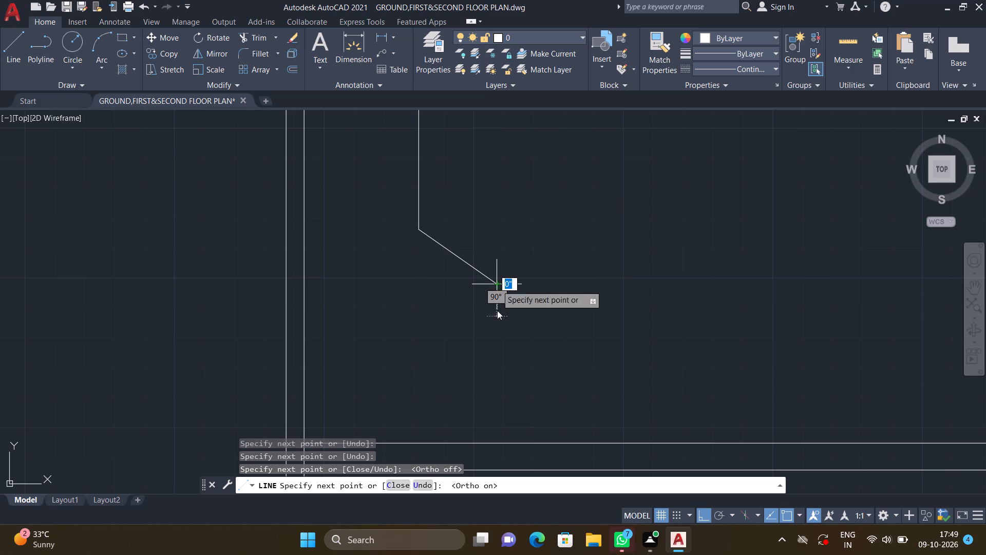
{"action": "middle_click_drag", "start_coordinate": [495, 346], "coordinate": [491, 292]}
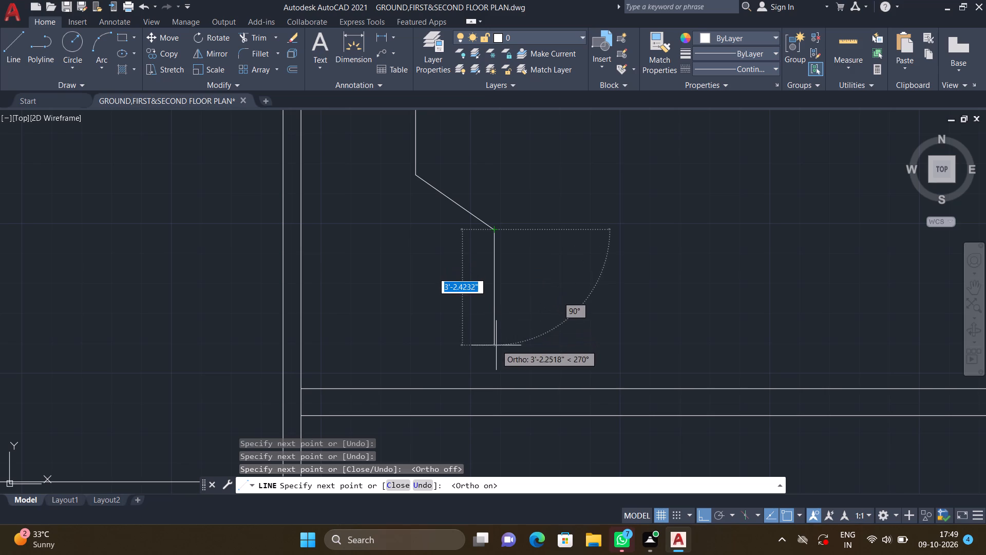
{"action": "scroll", "coordinate": [495, 363], "scroll_direction": "up", "scroll_amount": 1}
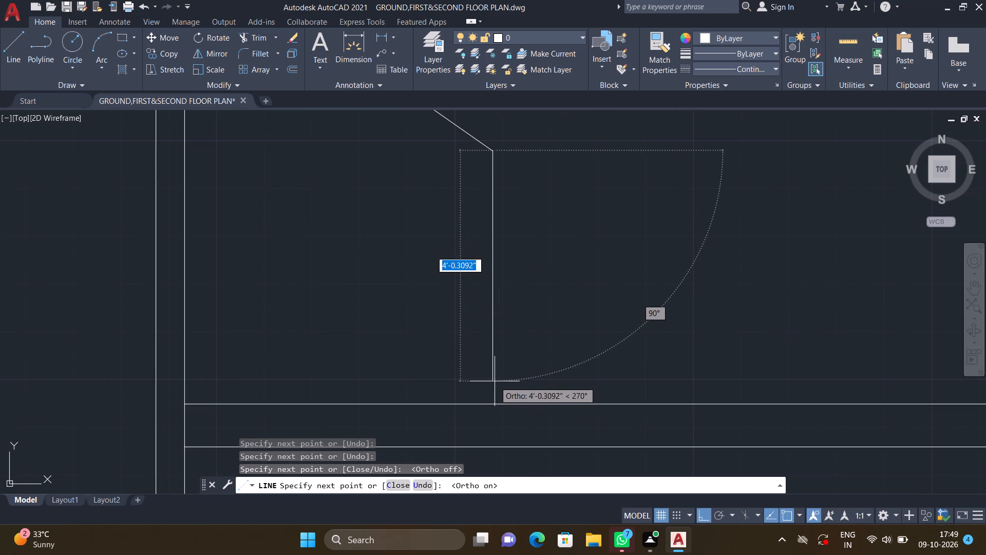
{"action": "middle_click_drag", "start_coordinate": [495, 380], "coordinate": [496, 357]}
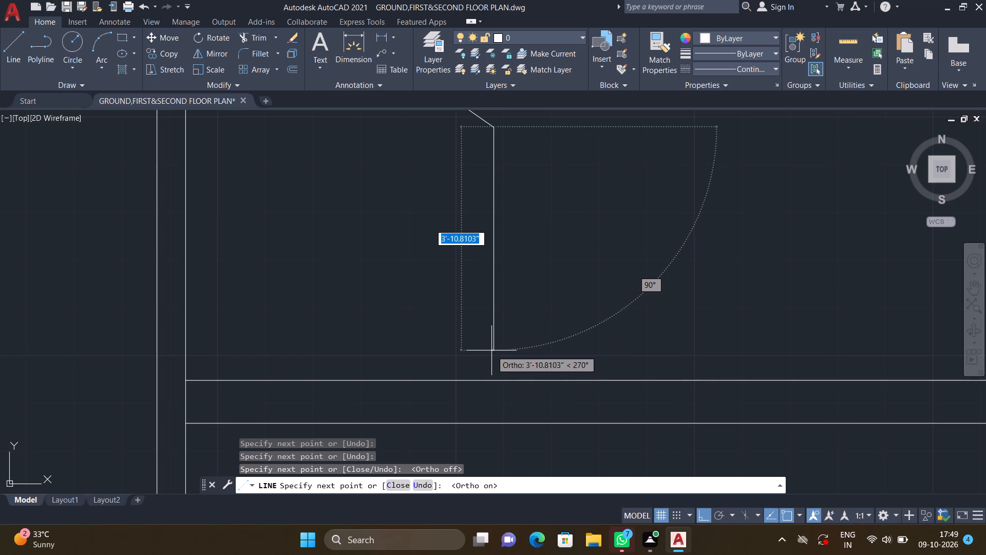
{"action": "double_click", "coordinate": [492, 381]}
{"action": "key", "text": "Return"}
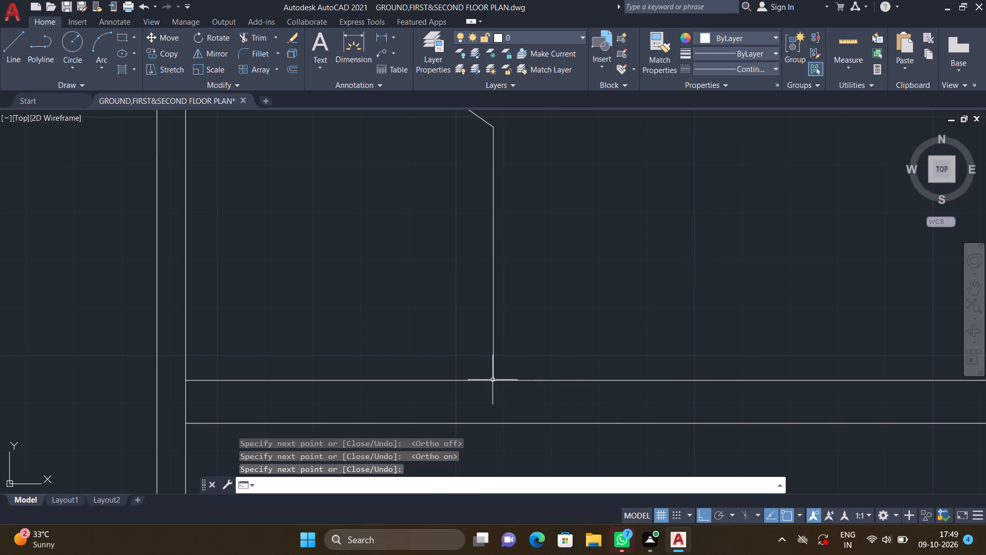
Draw a circle of about 1'-5" radius centred on the midpoint of the outline's lower vertical segment.
{"action": "scroll", "coordinate": [501, 383], "scroll_direction": "down", "scroll_amount": 3}
{"action": "middle_click_drag", "start_coordinate": [526, 325], "coordinate": [473, 319]}
{"action": "scroll", "coordinate": [481, 325], "scroll_direction": "down", "scroll_amount": 2}
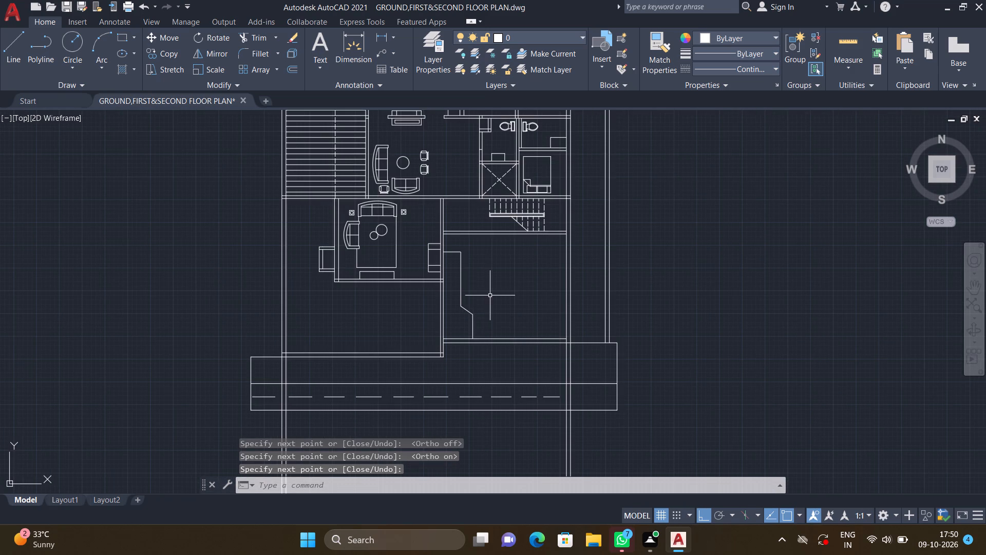
{"action": "scroll", "coordinate": [474, 290], "scroll_direction": "up", "scroll_amount": 2}
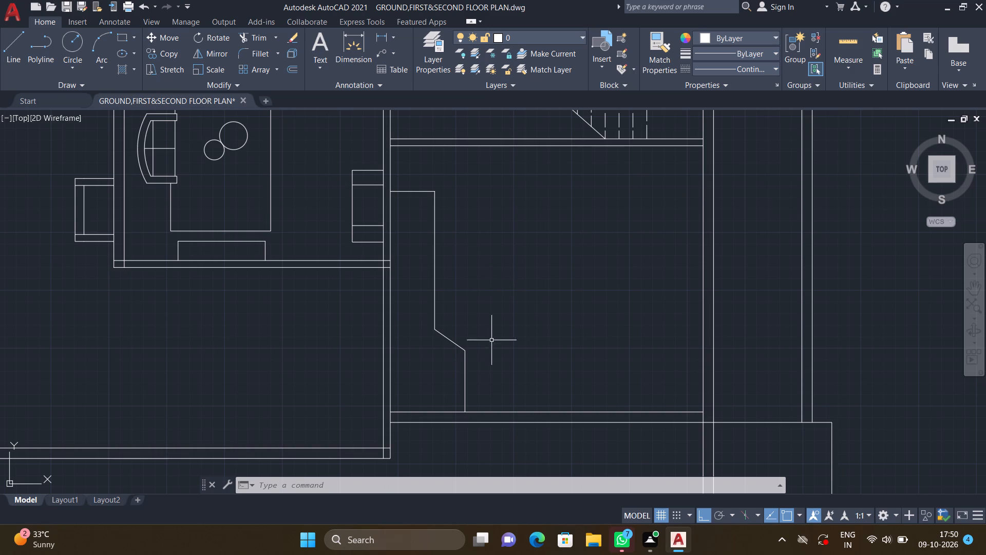
{"action": "middle_click_drag", "start_coordinate": [485, 346], "coordinate": [481, 285]}
{"action": "scroll", "coordinate": [467, 330], "scroll_direction": "up", "scroll_amount": 2}
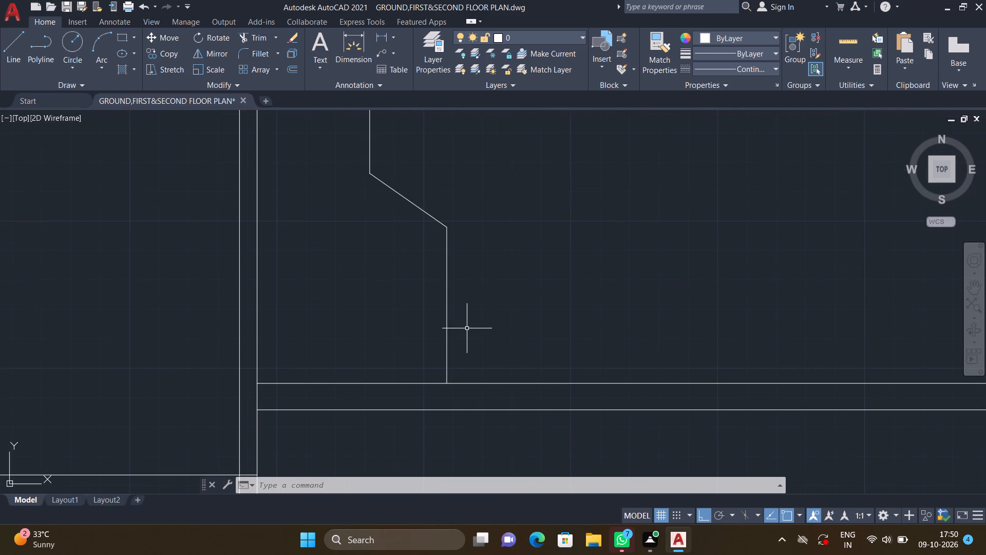
{"action": "key", "text": "c"}
{"action": "key", "text": "Return"}
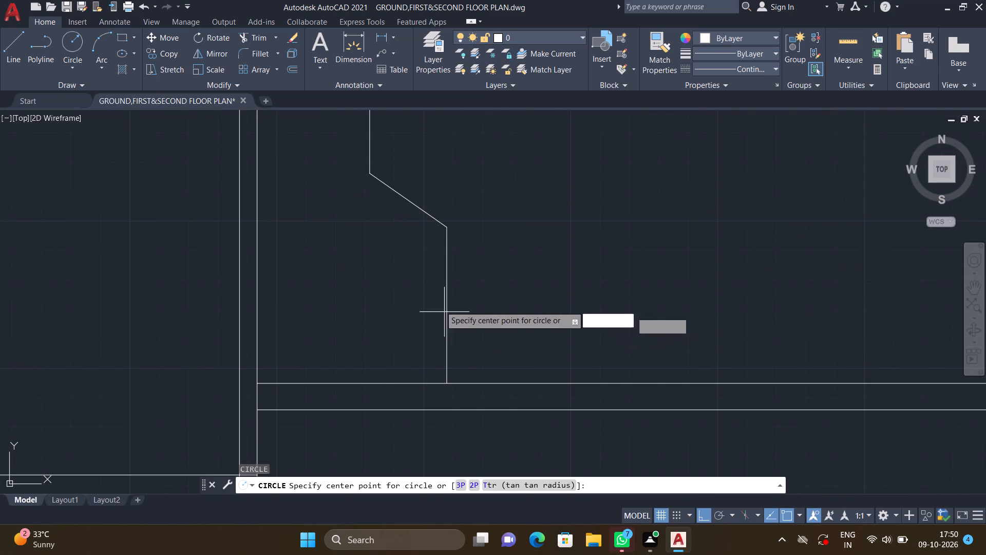
{"action": "double_click", "coordinate": [446, 307]}
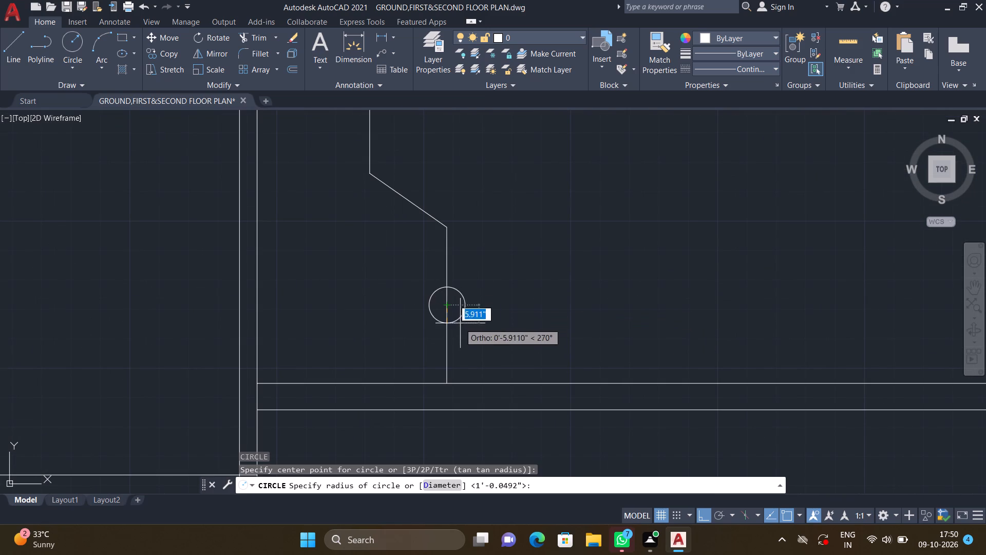
{"action": "left_click", "coordinate": [498, 344]}
Try to draw a smaller concentric circle, about 11" in radius, inside that circle.
{"action": "key", "text": "c"}
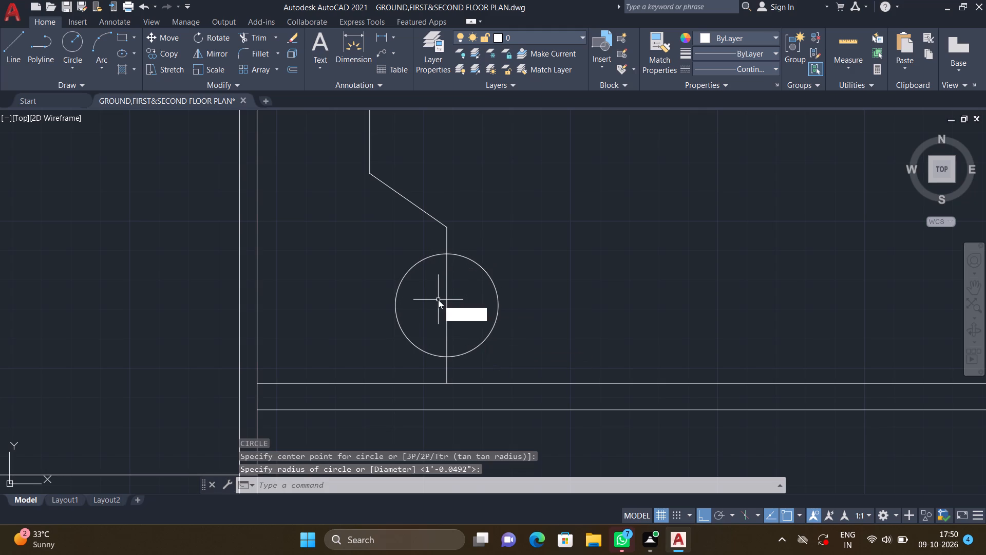
{"action": "key", "text": "Return"}
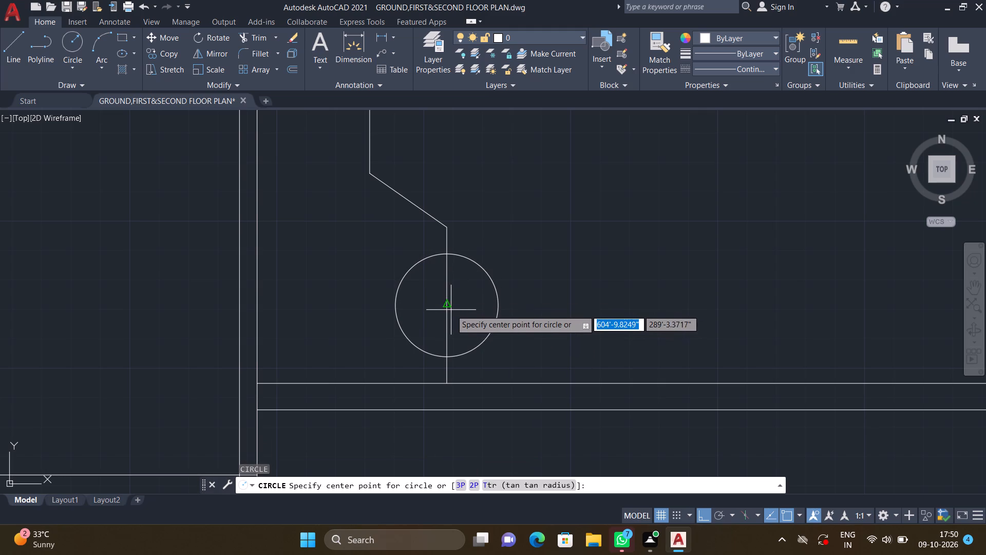
{"action": "double_click", "coordinate": [446, 304]}
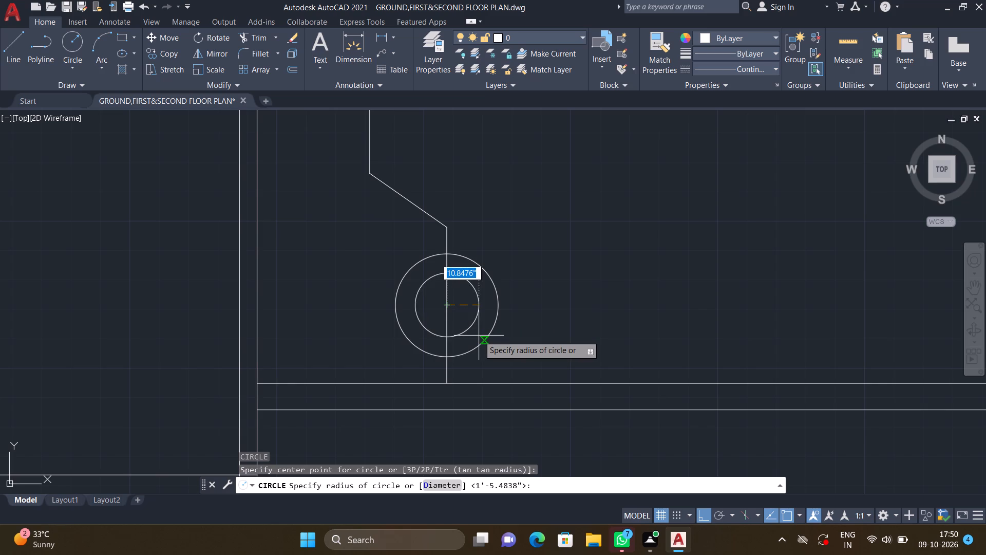
{"action": "double_click", "coordinate": [479, 335]}
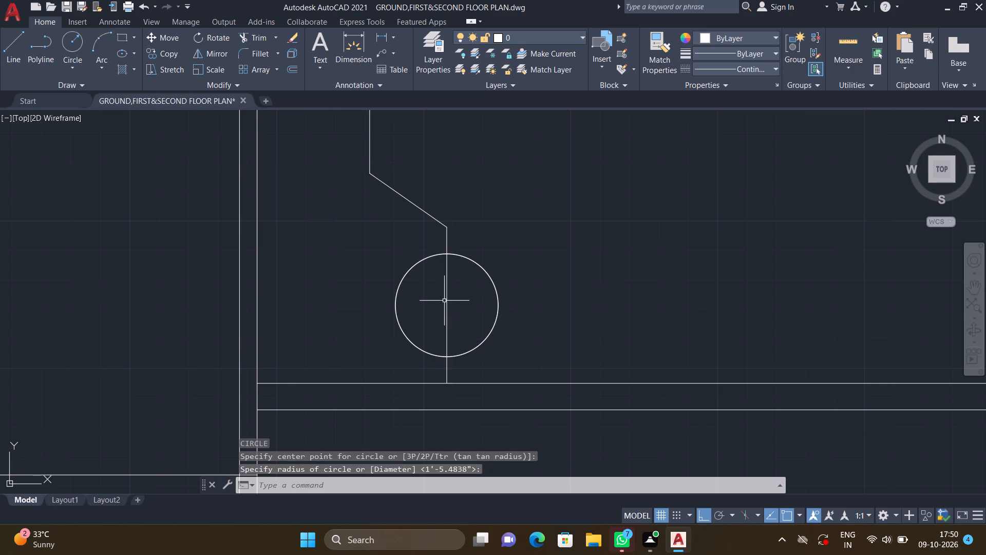
Draw a concentric circle of about 11" radius inside the larger circle on the outline's lower vertical segment.
{"action": "scroll", "coordinate": [444, 301], "scroll_direction": "up", "scroll_amount": 2}
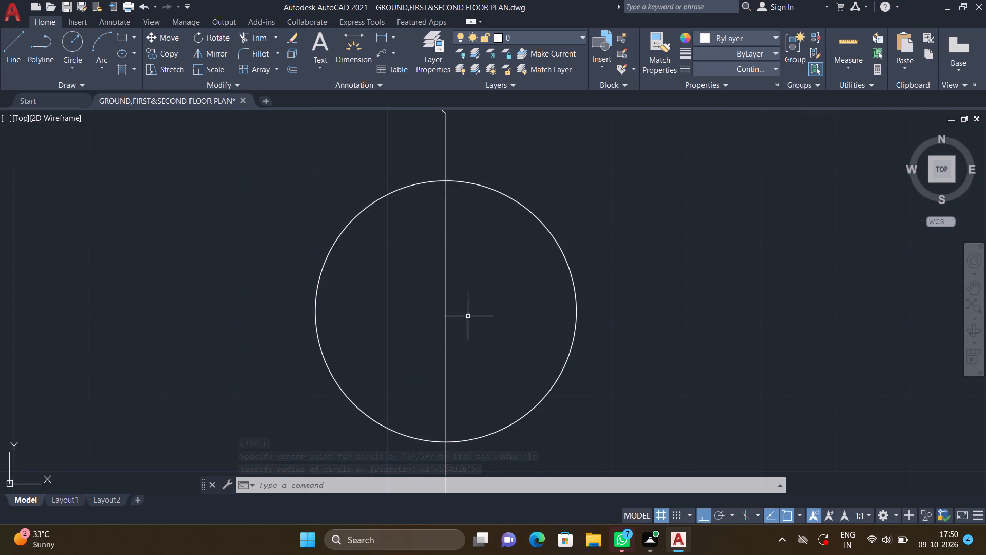
{"action": "key", "text": "c"}
{"action": "key", "text": "Return"}
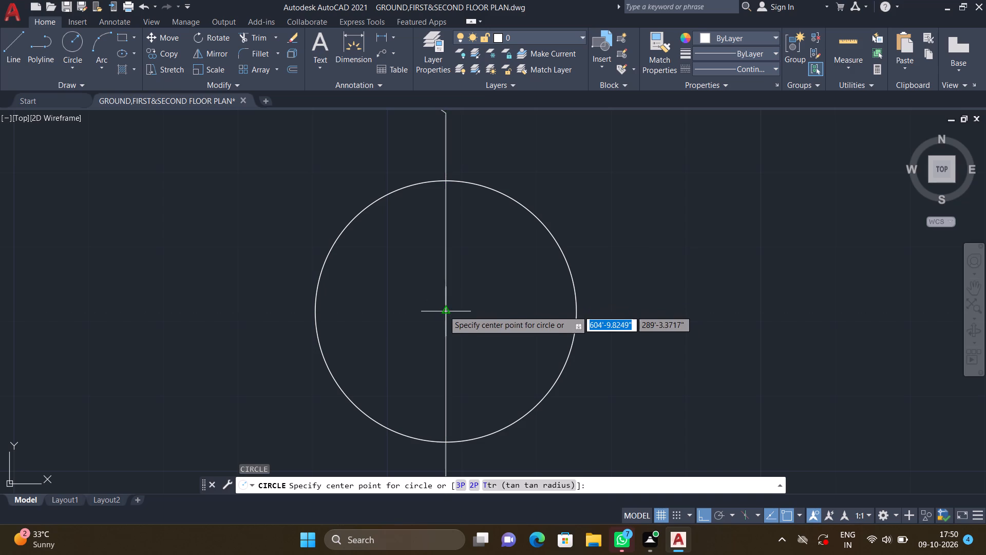
{"action": "left_click", "coordinate": [444, 310]}
{"action": "left_click", "coordinate": [448, 312]}
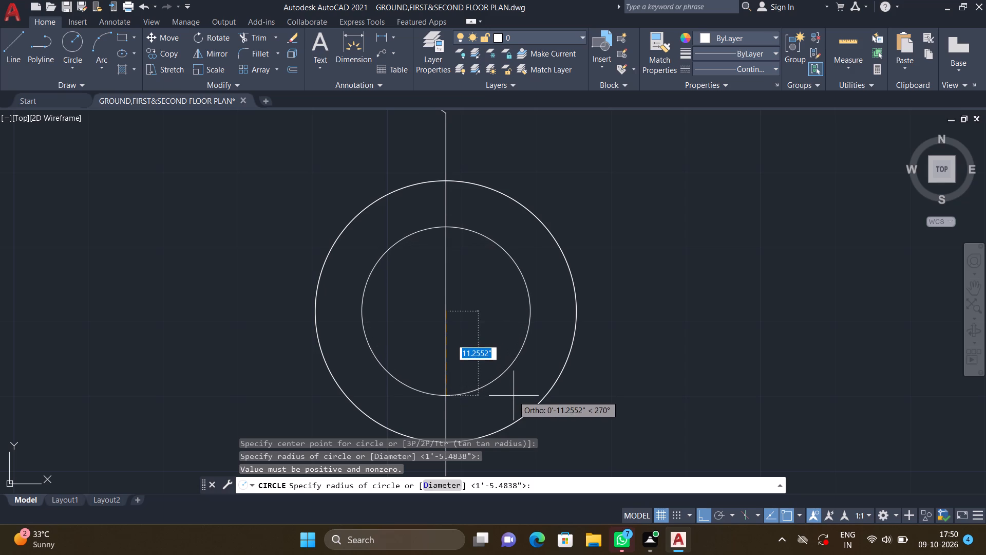
{"action": "left_click", "coordinate": [514, 396]}
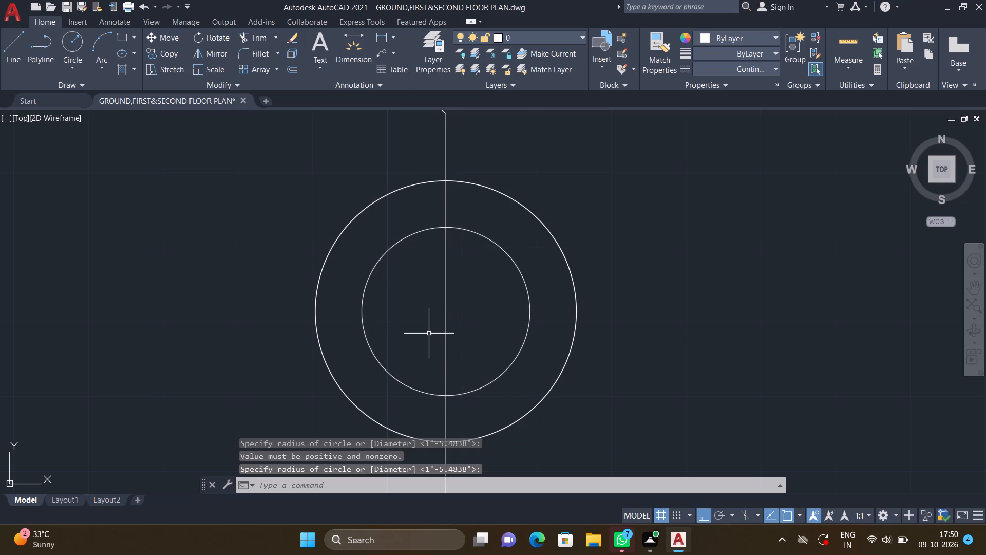
Trim away the left halves of both concentric circles at the outline's vertical line.
{"action": "type", "text": "TR"}
{"action": "key", "text": "Return"}
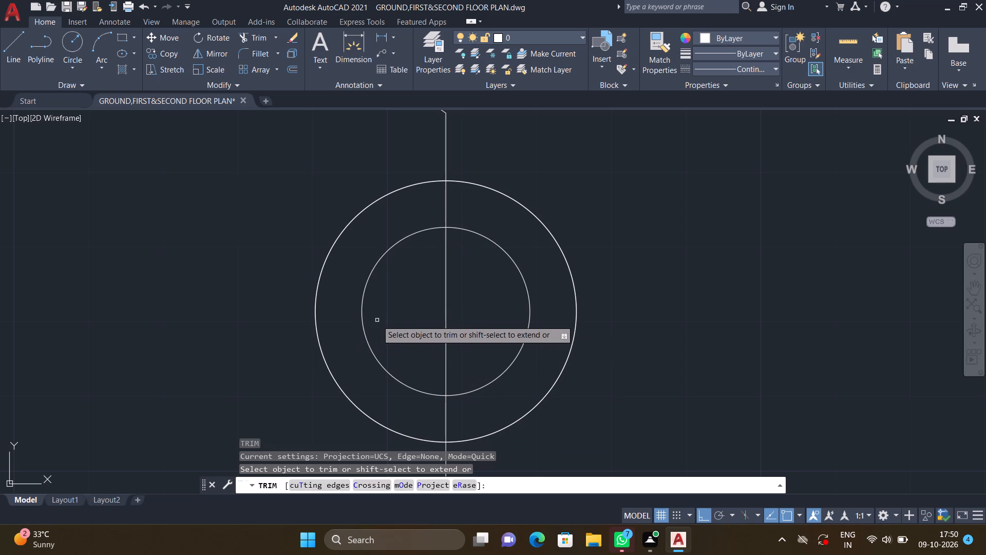
{"action": "left_click", "coordinate": [362, 303]}
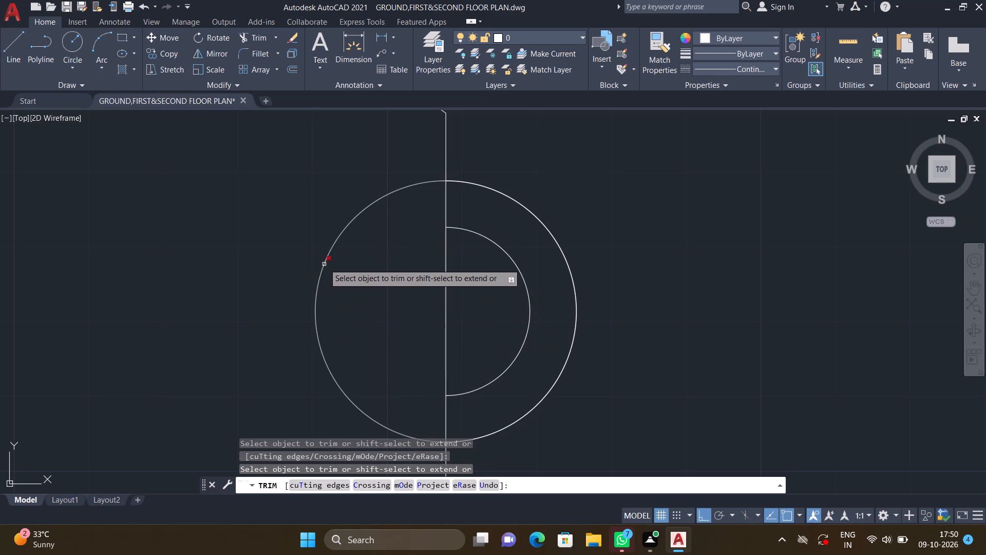
{"action": "left_click", "coordinate": [324, 263]}
{"action": "left_click", "coordinate": [326, 258]}
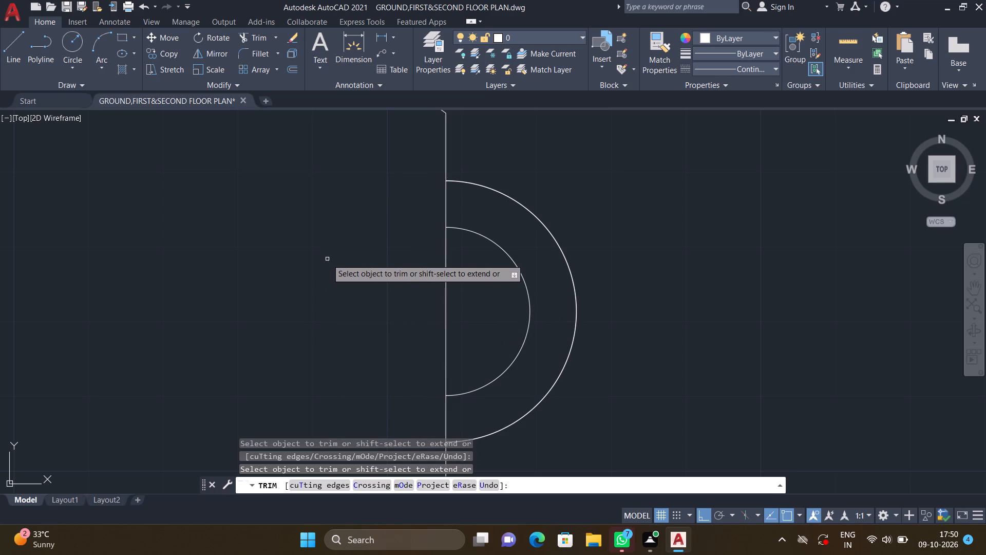
{"action": "scroll", "coordinate": [363, 282], "scroll_direction": "down", "scroll_amount": 4}
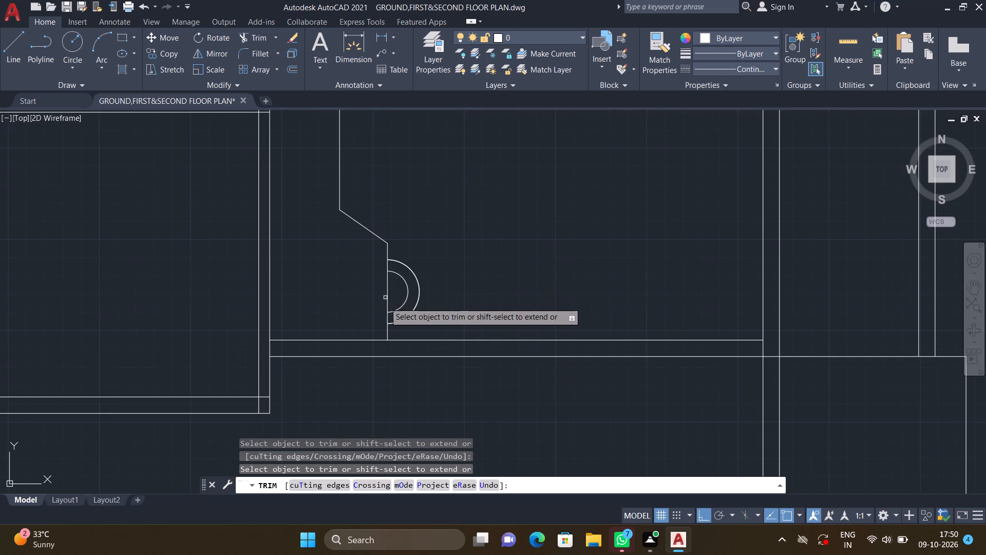
{"action": "middle_click_drag", "start_coordinate": [347, 286], "coordinate": [345, 320]}
{"action": "scroll", "coordinate": [375, 292], "scroll_direction": "down", "scroll_amount": 1}
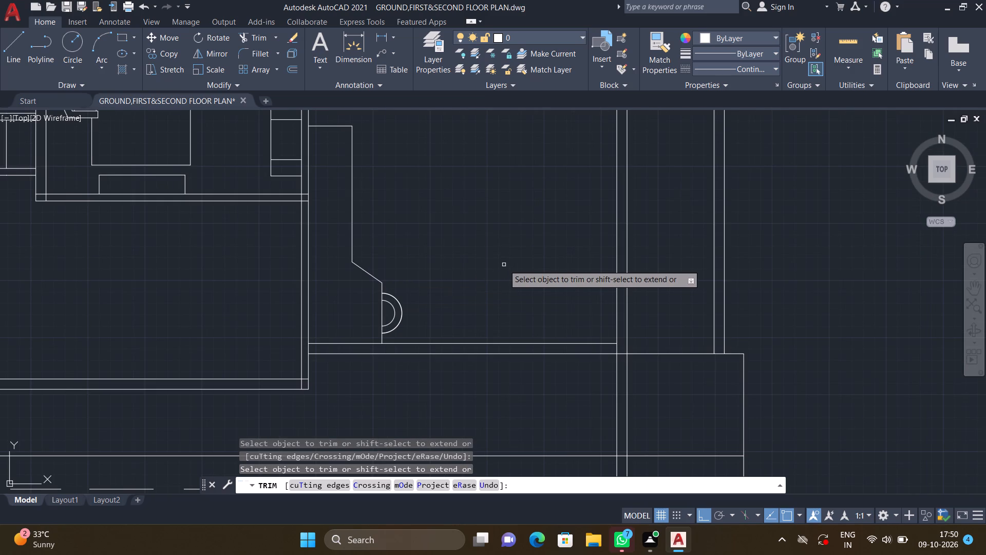
{"action": "key", "text": "Return"}
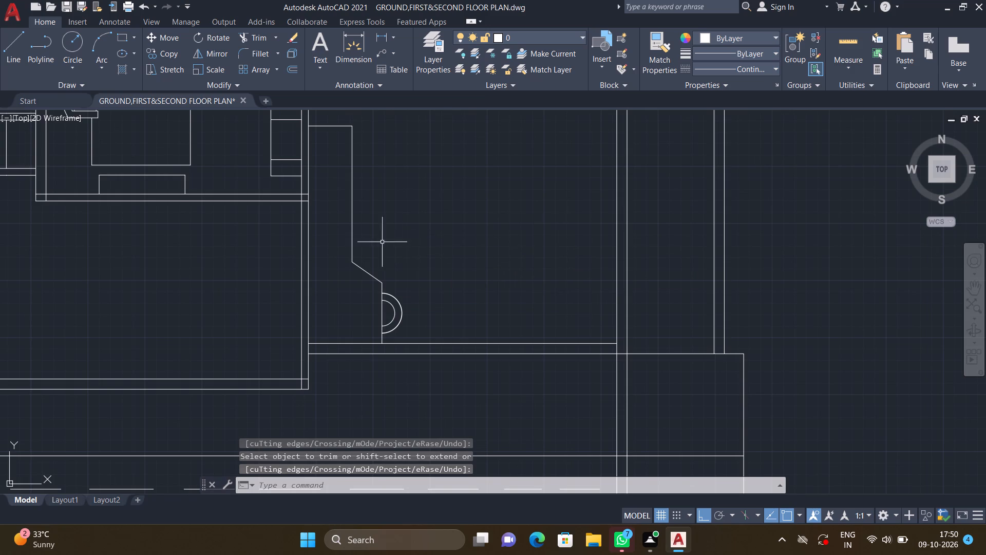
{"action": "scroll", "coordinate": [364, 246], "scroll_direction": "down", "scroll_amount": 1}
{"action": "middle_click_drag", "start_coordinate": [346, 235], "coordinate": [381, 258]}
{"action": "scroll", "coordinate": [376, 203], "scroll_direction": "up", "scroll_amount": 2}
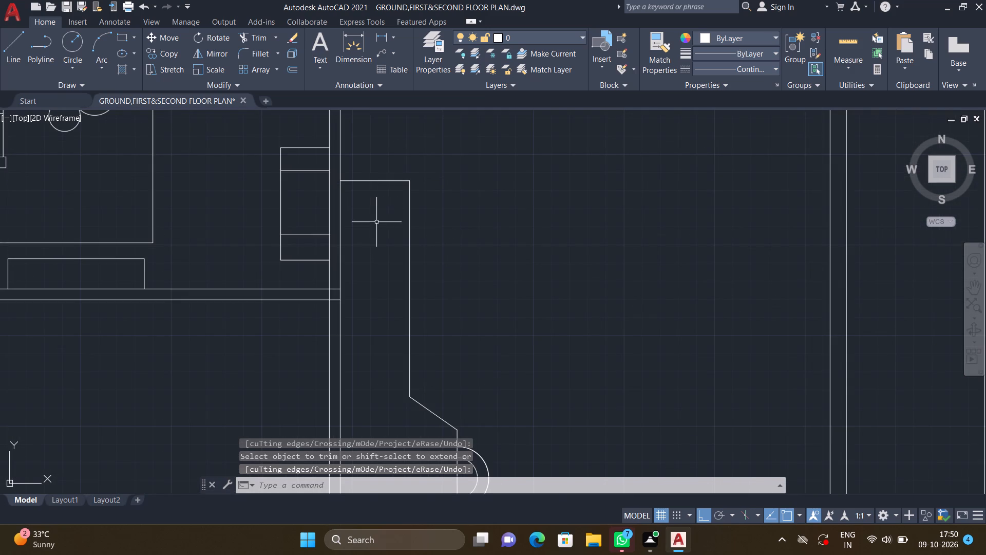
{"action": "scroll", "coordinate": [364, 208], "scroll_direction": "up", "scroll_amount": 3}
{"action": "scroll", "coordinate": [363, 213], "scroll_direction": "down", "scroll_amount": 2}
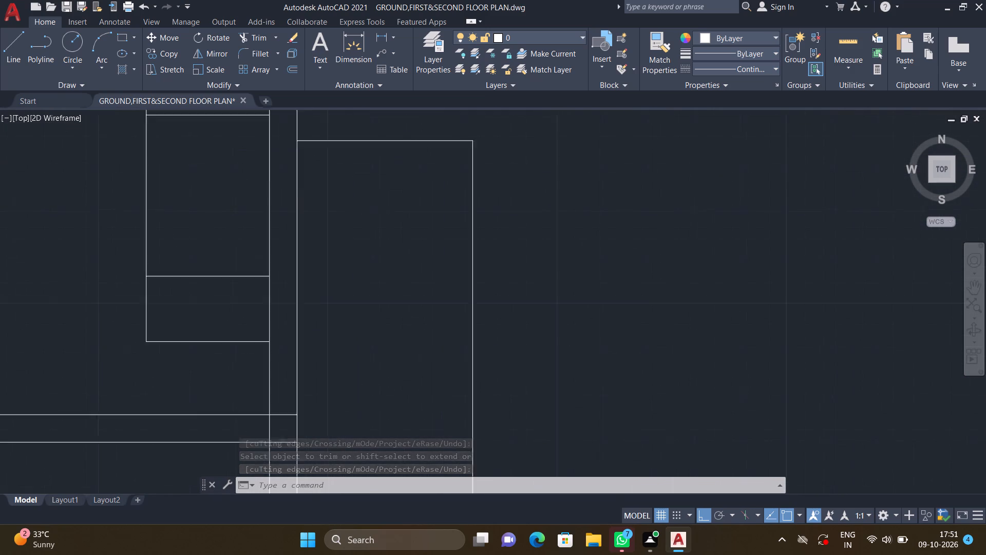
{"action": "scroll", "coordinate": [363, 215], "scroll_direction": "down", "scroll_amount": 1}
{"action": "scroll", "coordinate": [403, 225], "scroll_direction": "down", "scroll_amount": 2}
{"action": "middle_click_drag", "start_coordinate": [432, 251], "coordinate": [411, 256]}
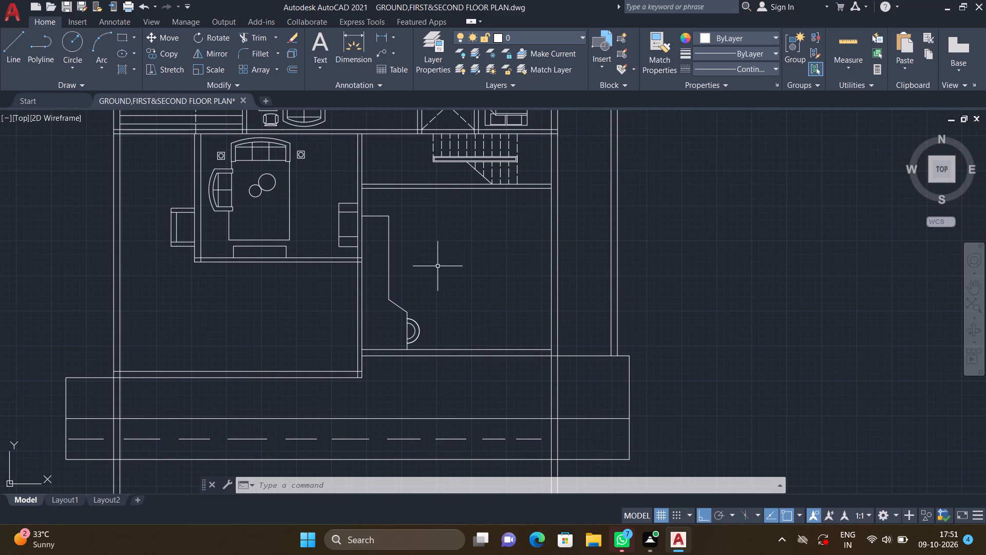
Rotate the queen bed among the loose furniture blocks a quarter turn counterclockwise about its foot edge's midpoint, so the pillows face right.
{"action": "scroll", "coordinate": [438, 266], "scroll_direction": "down", "scroll_amount": 3}
{"action": "middle_click_drag", "start_coordinate": [454, 255], "coordinate": [440, 289]}
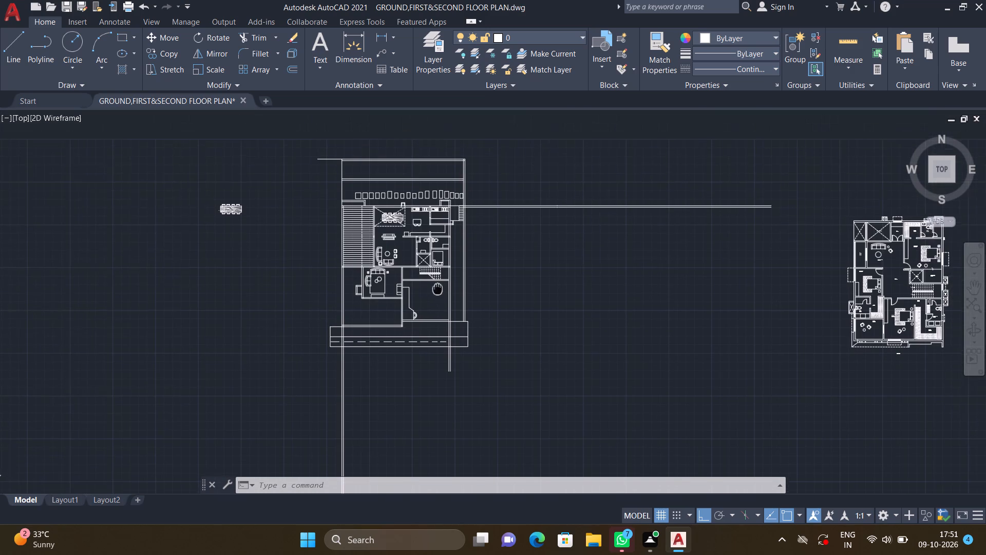
{"action": "scroll", "coordinate": [433, 278], "scroll_direction": "down", "scroll_amount": 1}
{"action": "middle_click_drag", "start_coordinate": [332, 257], "coordinate": [415, 251]}
{"action": "scroll", "coordinate": [412, 251], "scroll_direction": "down", "scroll_amount": 2}
{"action": "middle_click_drag", "start_coordinate": [211, 299], "coordinate": [304, 285]}
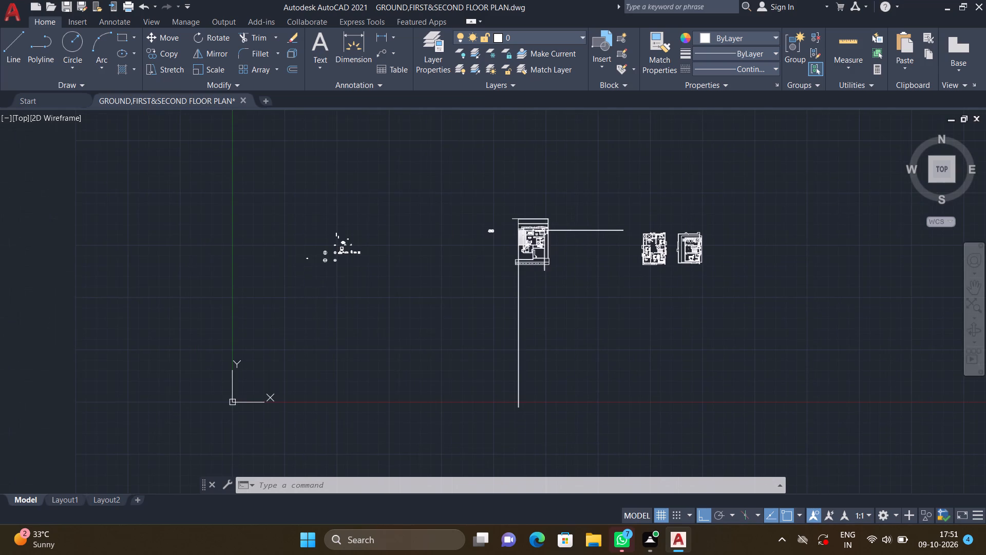
{"action": "scroll", "coordinate": [347, 251], "scroll_direction": "up", "scroll_amount": 3}
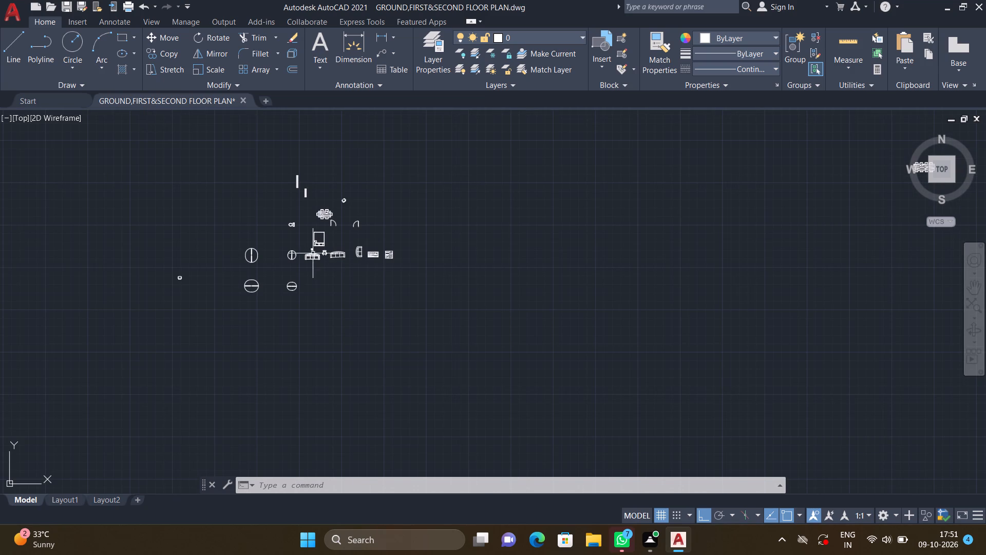
{"action": "middle_click_drag", "start_coordinate": [315, 254], "coordinate": [350, 291]}
{"action": "scroll", "coordinate": [362, 276], "scroll_direction": "up", "scroll_amount": 3}
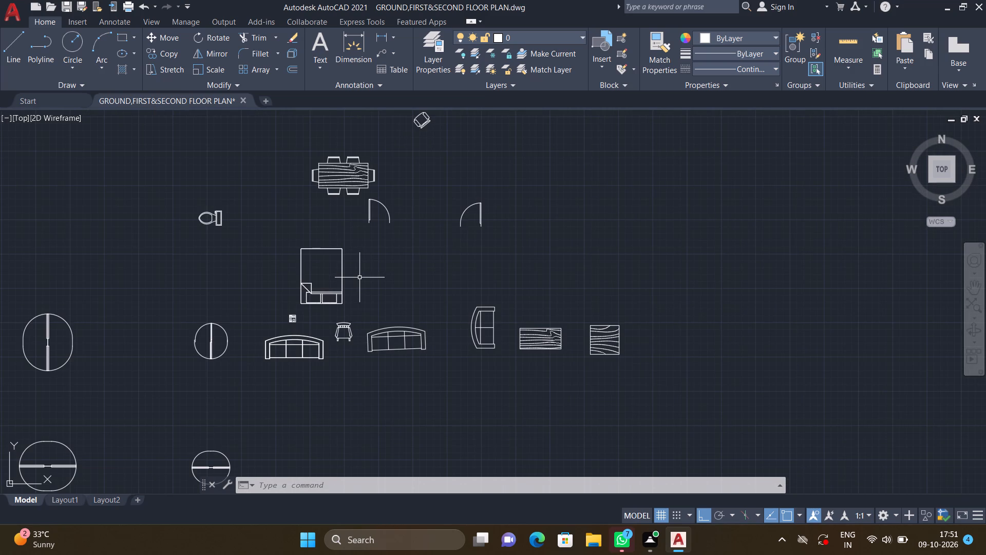
{"action": "type", "text": "RO"}
{"action": "key", "text": "Return"}
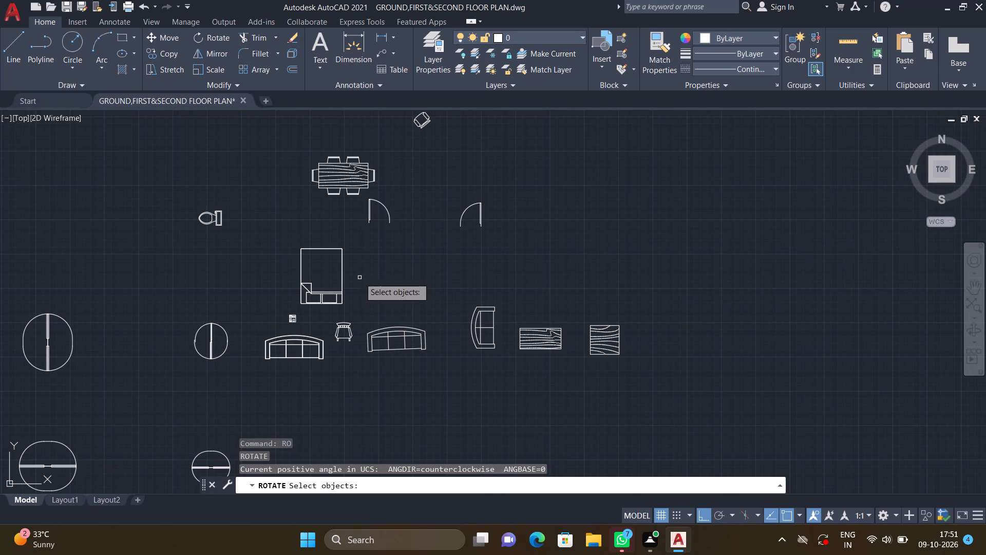
{"action": "left_click", "coordinate": [341, 271]}
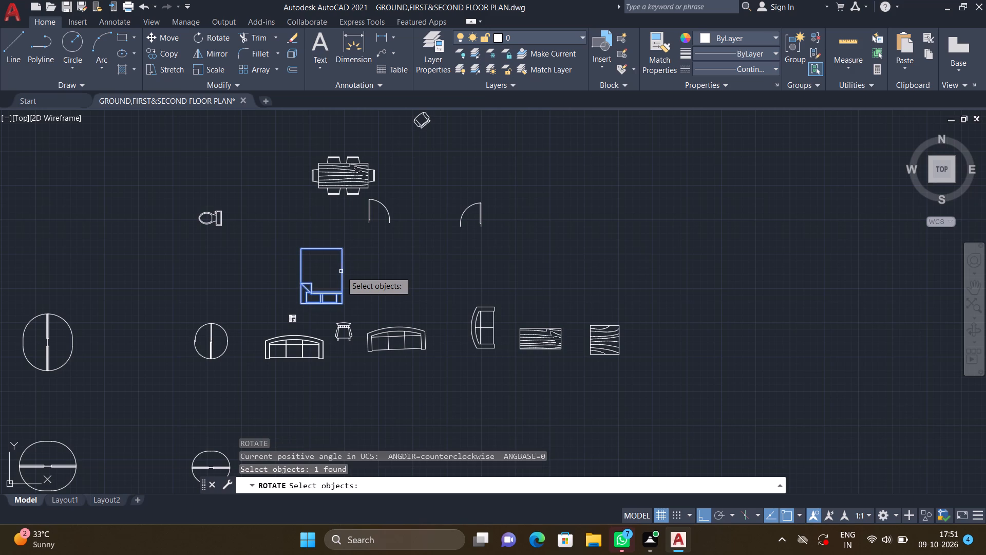
{"action": "key", "text": "Return"}
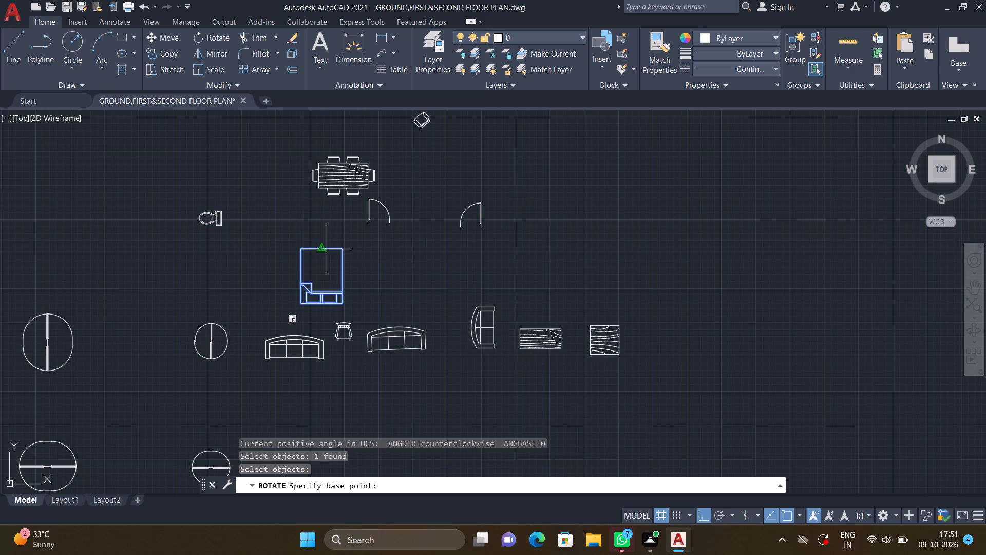
{"action": "left_click", "coordinate": [326, 249]}
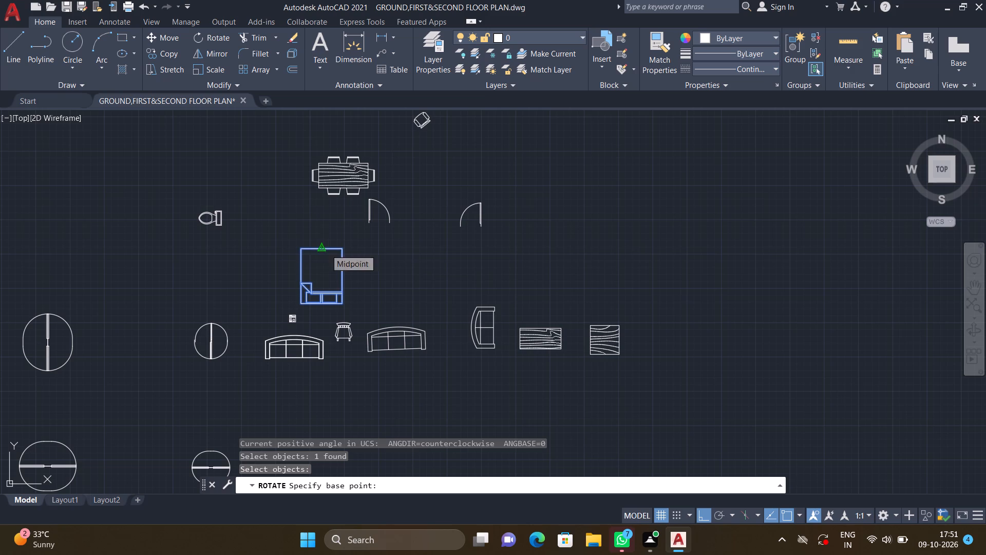
{"action": "left_click", "coordinate": [316, 236]}
{"action": "middle_click_drag", "start_coordinate": [407, 270], "coordinate": [393, 276]}
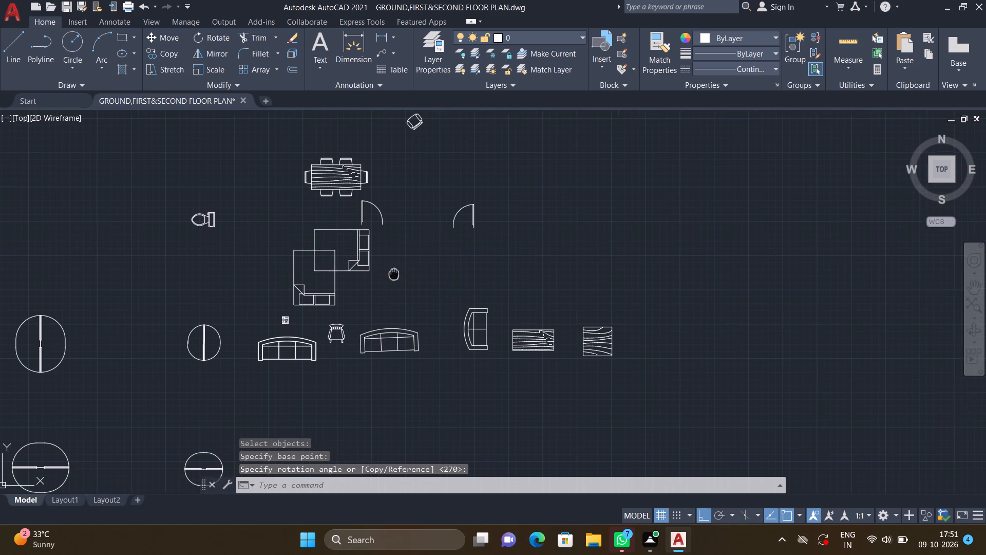
{"action": "middle_click_drag", "start_coordinate": [393, 276], "coordinate": [392, 286]}
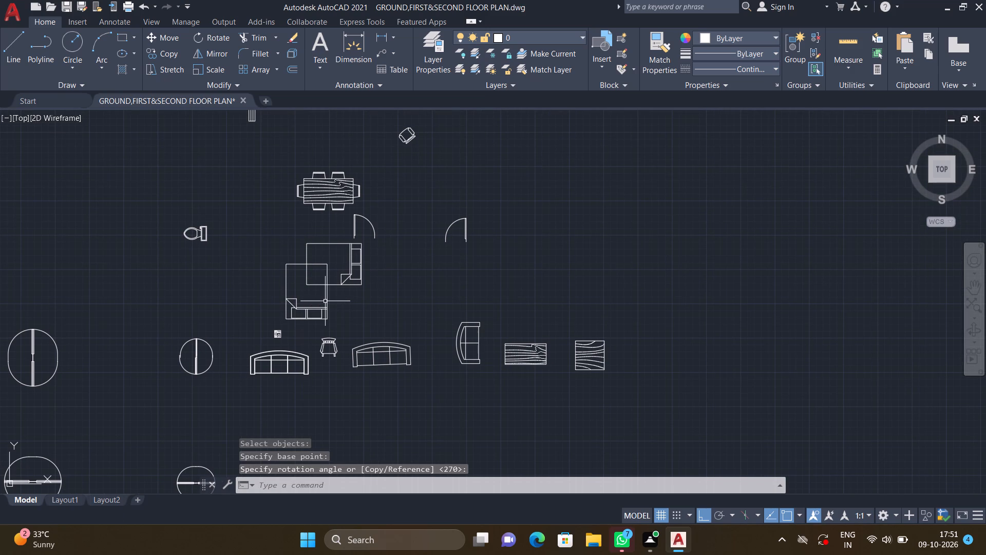
Delete the unrotated duplicate bed that overlaps the rotated one.
{"action": "double_click", "coordinate": [327, 299]}
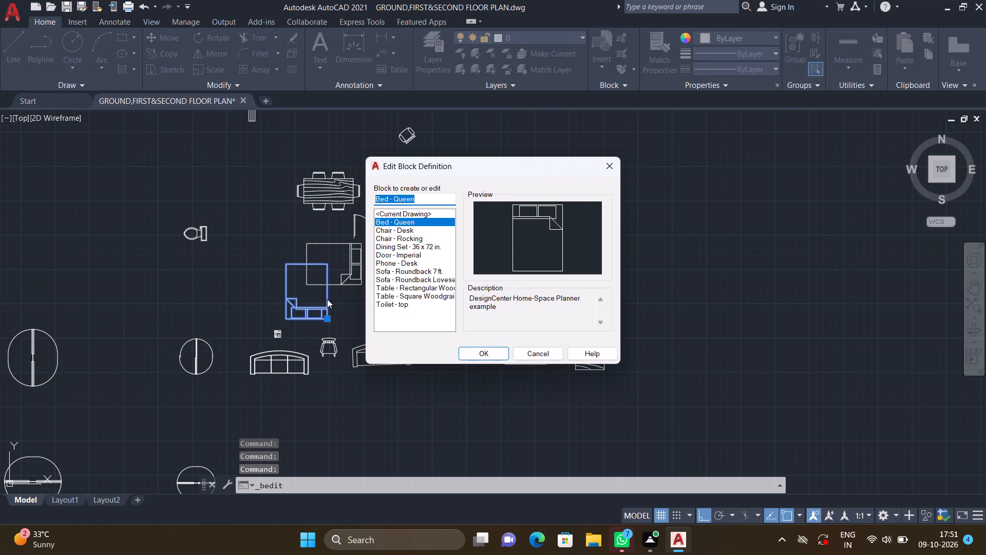
{"action": "left_click", "coordinate": [608, 168]}
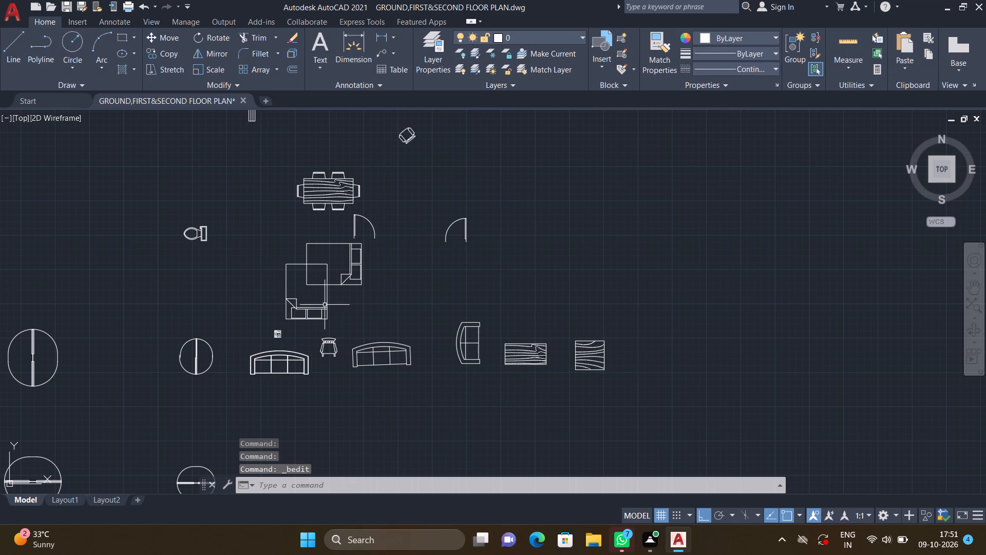
{"action": "scroll", "coordinate": [326, 301], "scroll_direction": "up", "scroll_amount": 1}
{"action": "left_click", "coordinate": [325, 297]}
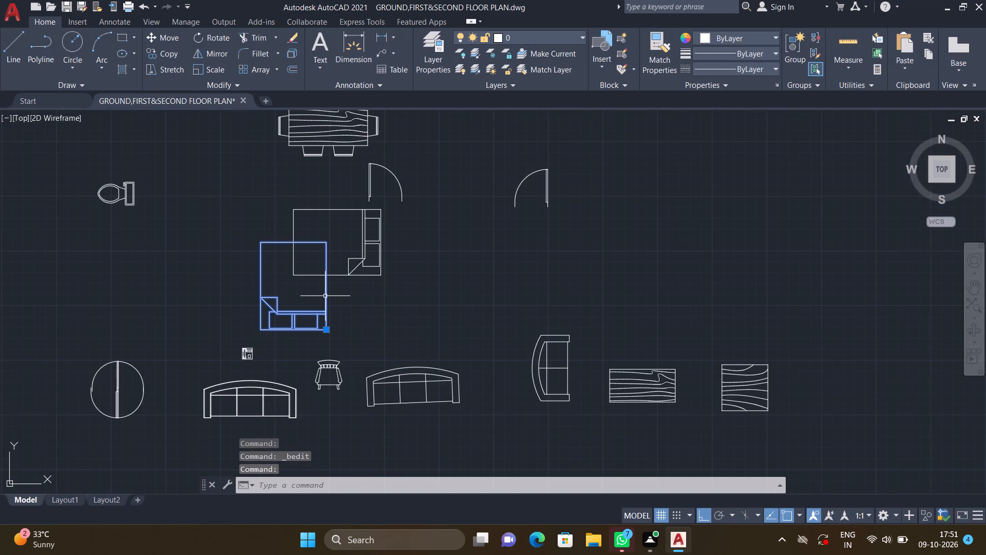
{"action": "key", "text": "Delete"}
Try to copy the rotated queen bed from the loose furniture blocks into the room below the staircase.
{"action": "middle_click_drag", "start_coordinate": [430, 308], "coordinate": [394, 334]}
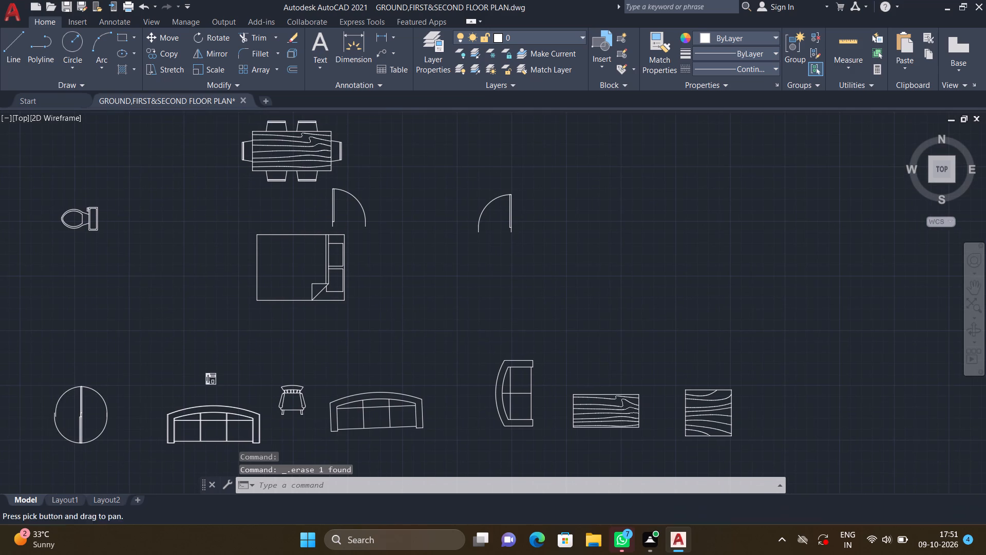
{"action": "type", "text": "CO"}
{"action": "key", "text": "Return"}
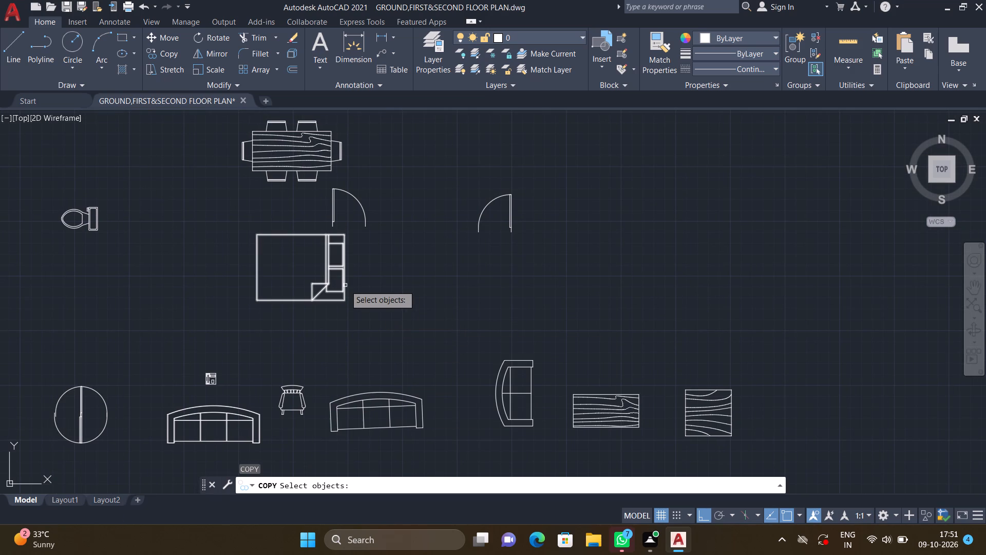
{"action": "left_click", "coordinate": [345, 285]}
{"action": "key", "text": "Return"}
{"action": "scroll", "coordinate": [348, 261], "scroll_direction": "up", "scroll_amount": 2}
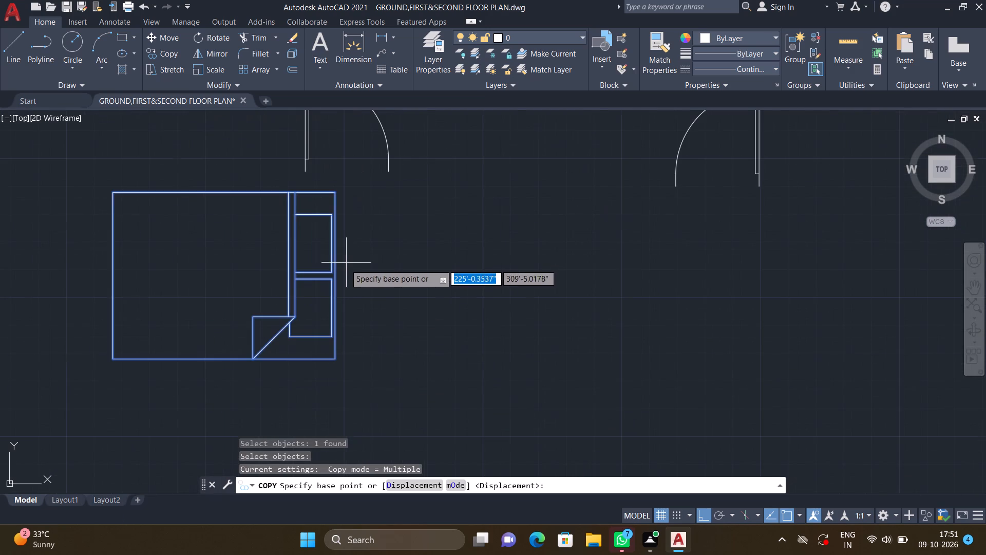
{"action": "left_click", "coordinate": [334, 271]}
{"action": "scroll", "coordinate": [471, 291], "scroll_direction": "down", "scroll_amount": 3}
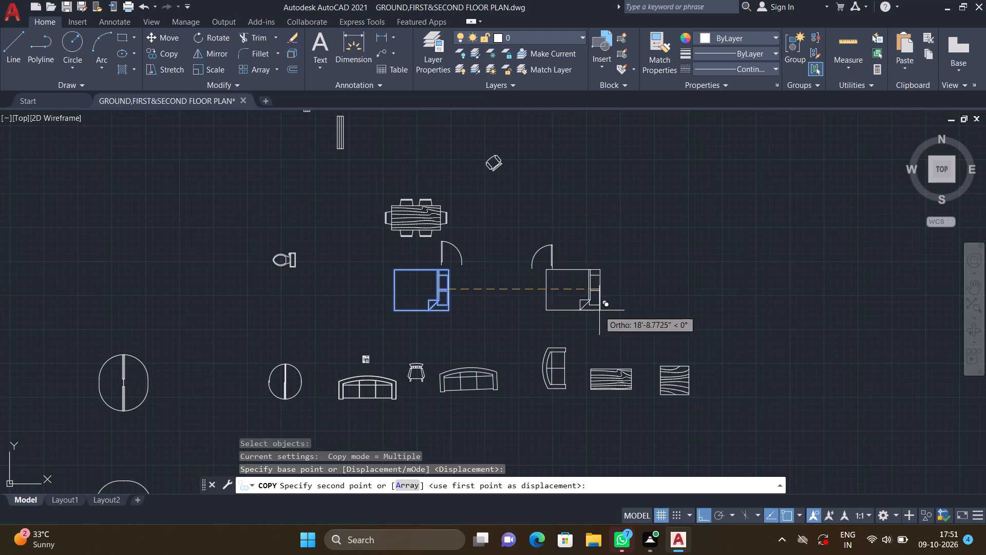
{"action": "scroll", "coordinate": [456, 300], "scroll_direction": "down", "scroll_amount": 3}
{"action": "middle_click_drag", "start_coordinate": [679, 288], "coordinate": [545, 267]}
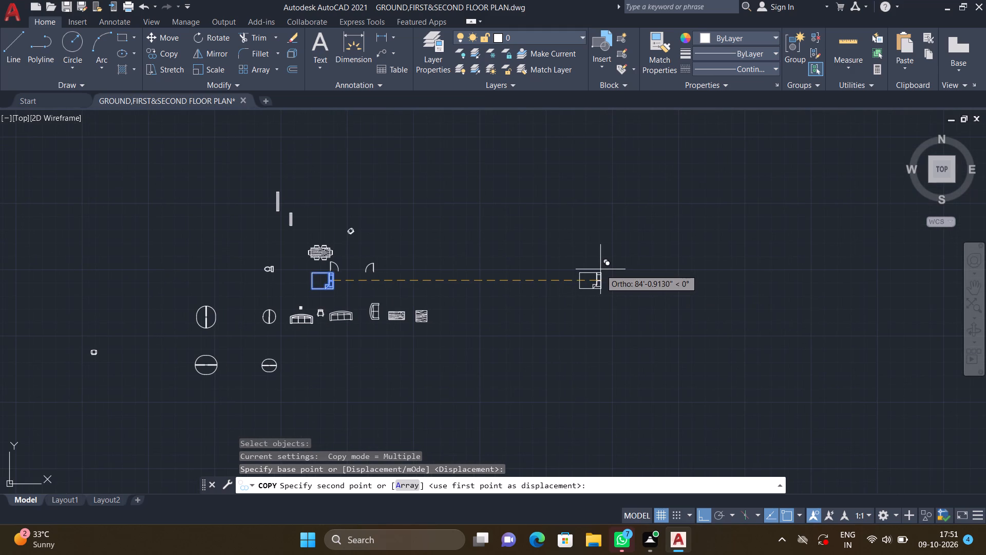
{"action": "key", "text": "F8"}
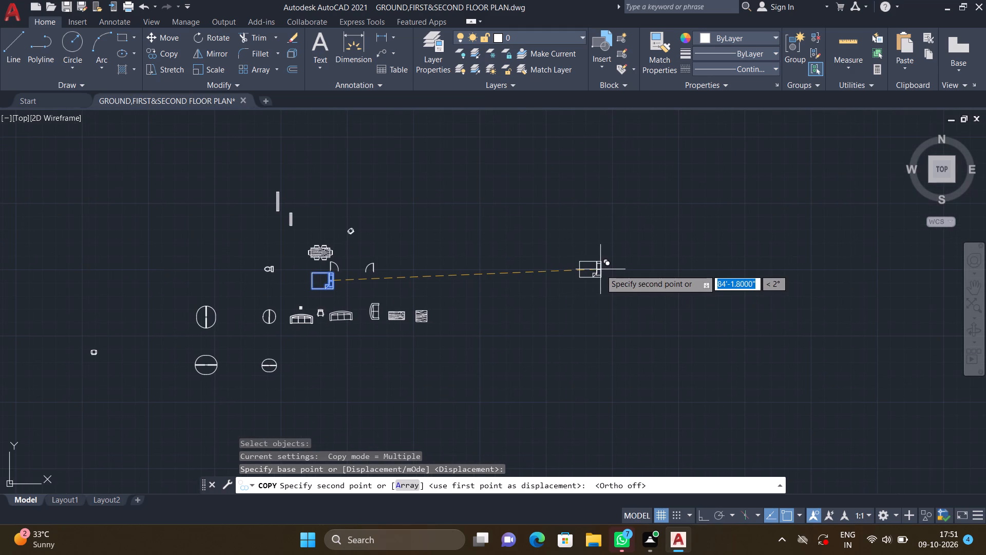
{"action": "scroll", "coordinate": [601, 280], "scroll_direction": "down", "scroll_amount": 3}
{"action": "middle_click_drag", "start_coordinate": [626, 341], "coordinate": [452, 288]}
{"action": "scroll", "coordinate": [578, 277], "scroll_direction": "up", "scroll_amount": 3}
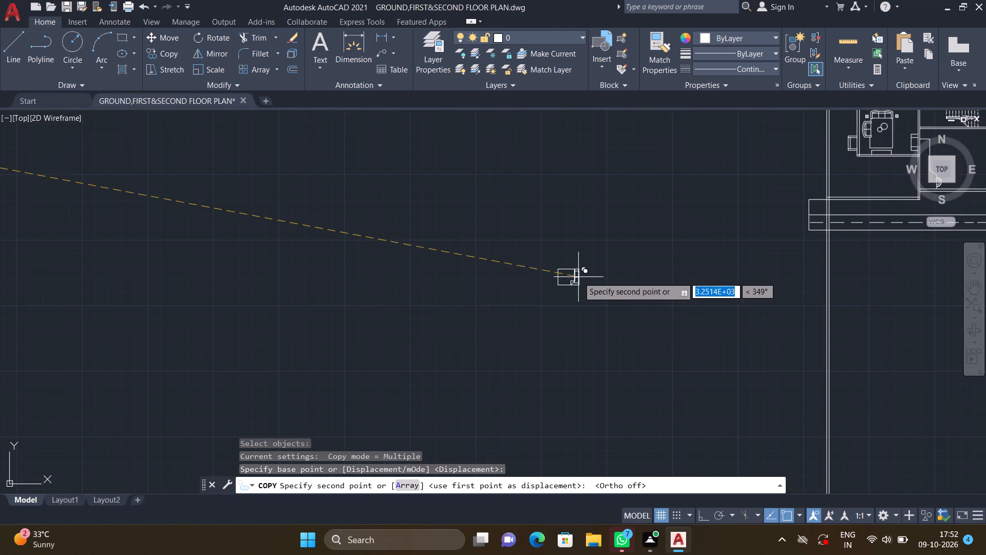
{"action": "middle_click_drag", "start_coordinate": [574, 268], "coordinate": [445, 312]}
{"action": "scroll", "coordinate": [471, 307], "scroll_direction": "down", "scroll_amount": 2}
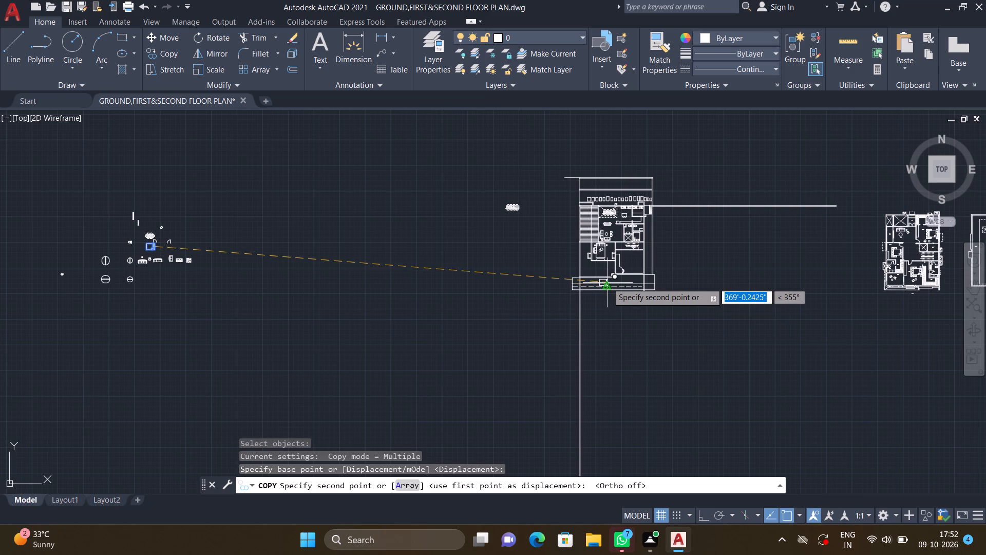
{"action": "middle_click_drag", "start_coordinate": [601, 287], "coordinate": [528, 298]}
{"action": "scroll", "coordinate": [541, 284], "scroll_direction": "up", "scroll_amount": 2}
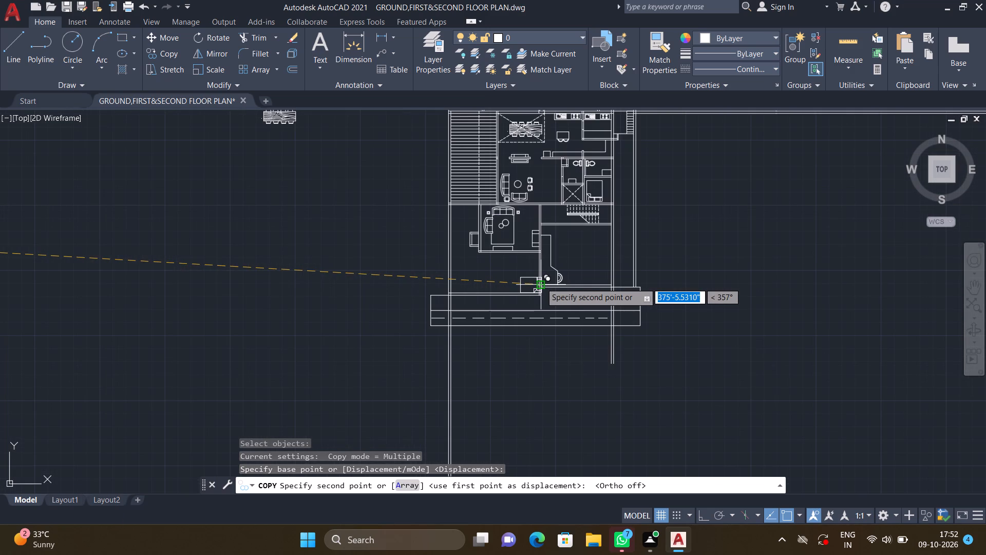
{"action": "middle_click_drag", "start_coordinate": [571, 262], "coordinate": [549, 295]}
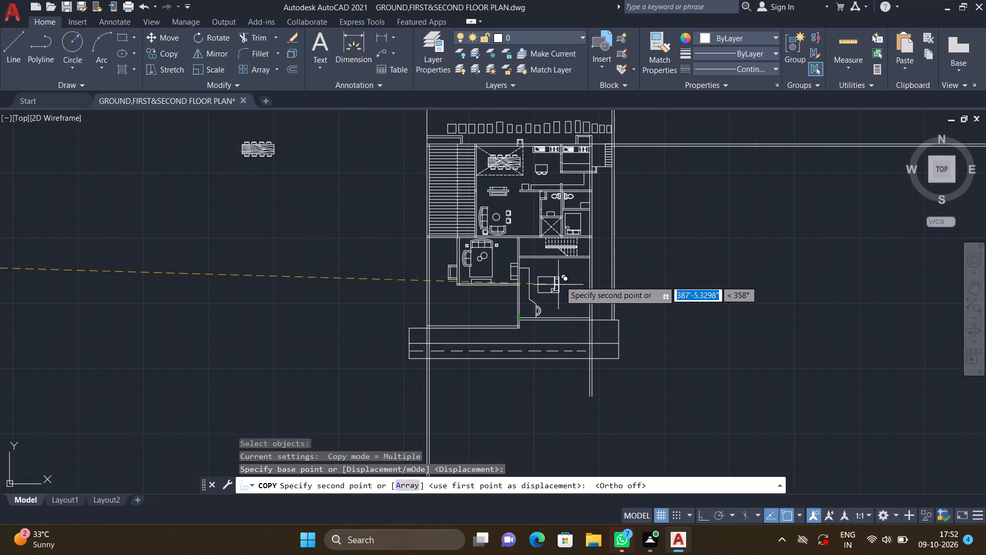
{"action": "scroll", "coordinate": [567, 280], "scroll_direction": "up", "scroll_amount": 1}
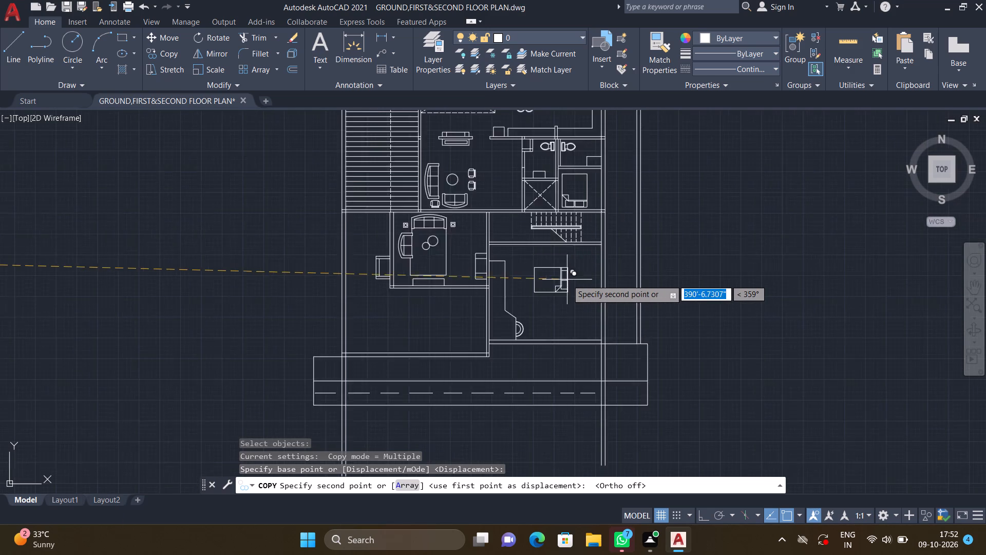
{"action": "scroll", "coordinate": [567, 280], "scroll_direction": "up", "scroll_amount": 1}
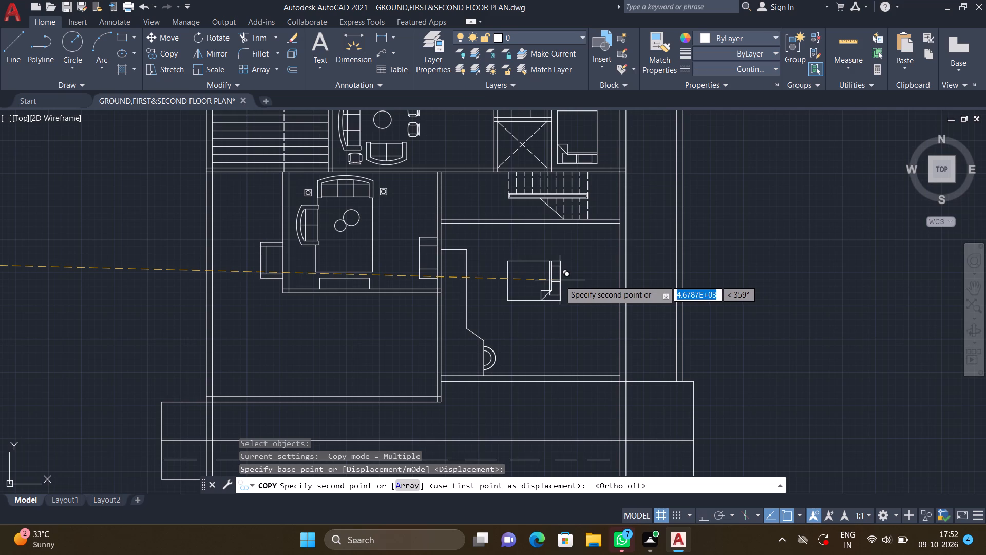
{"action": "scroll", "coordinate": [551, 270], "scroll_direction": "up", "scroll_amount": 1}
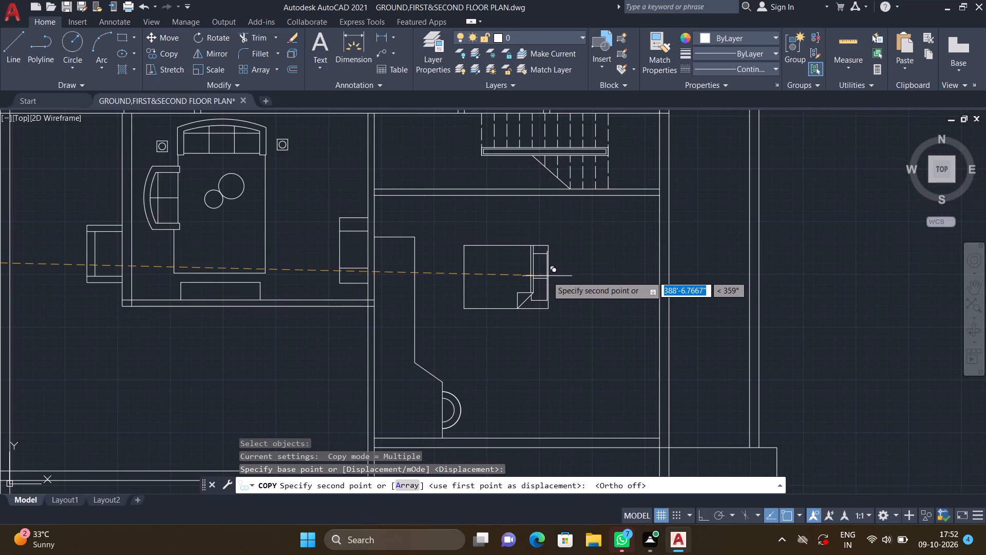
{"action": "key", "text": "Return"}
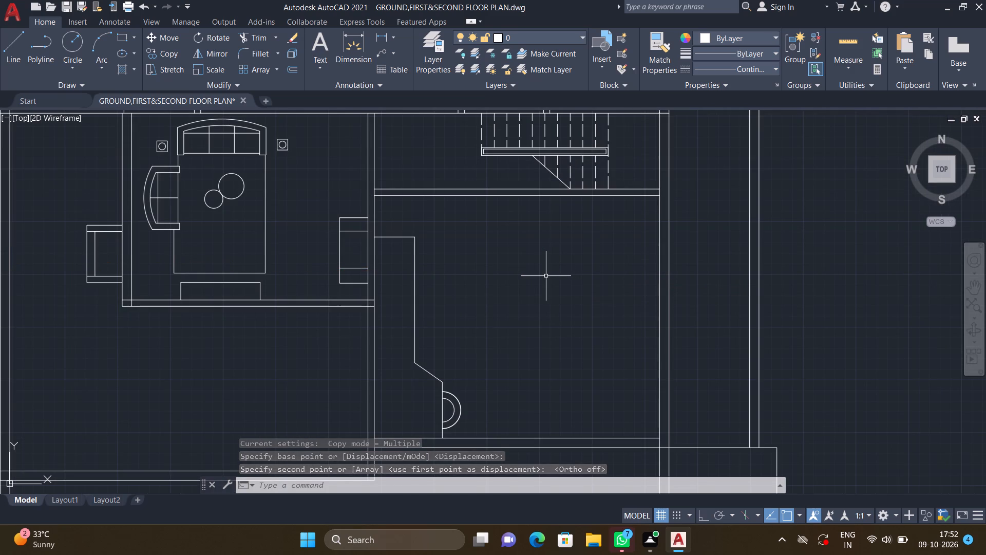
Offset the inner line of the right wall 6'11" to the left, into the room below the staircase.
{"action": "key", "text": "o"}
{"action": "key", "text": "Return"}
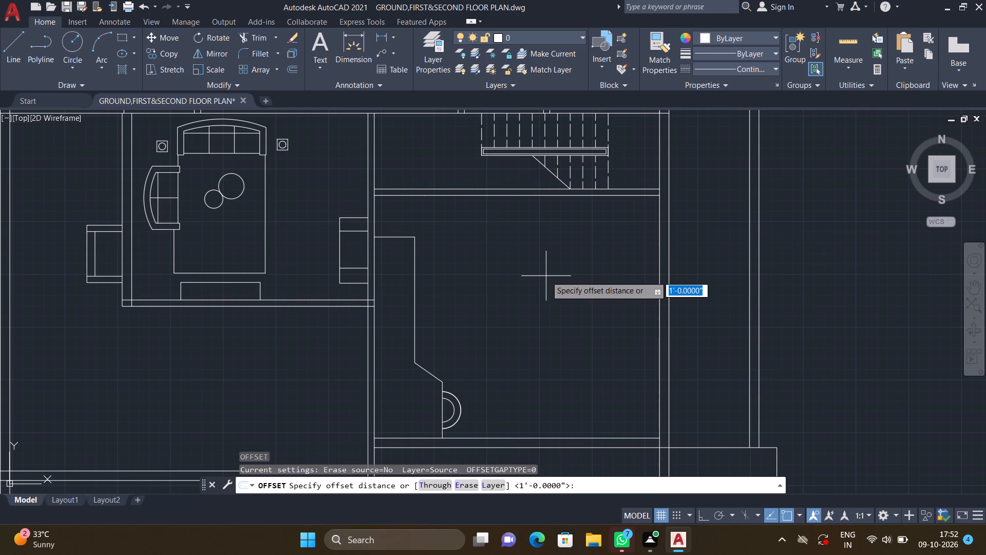
{"action": "type", "text": "6'"}
{"action": "type", "text": "11"}
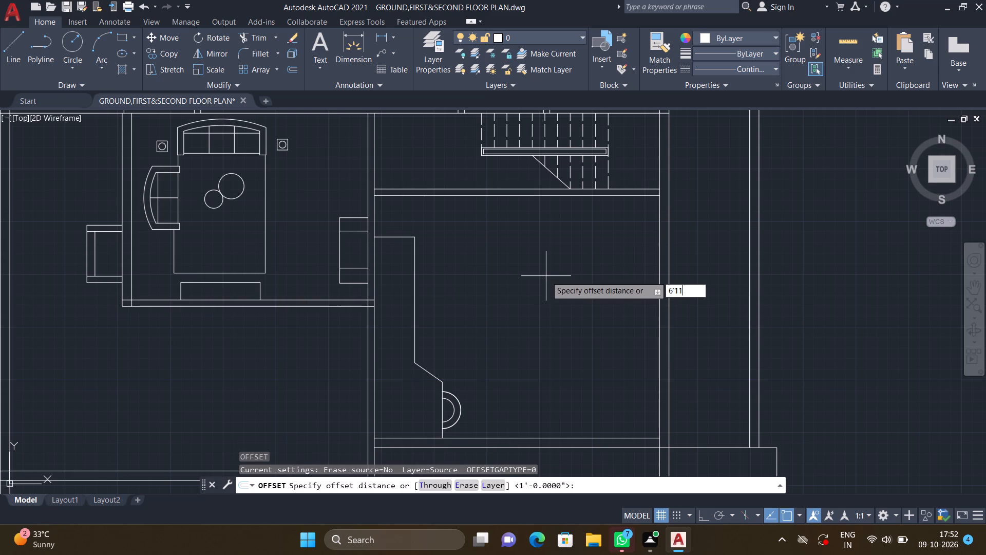
{"action": "key", "text": "shift+quotedbl"}
{"action": "key", "text": "Return"}
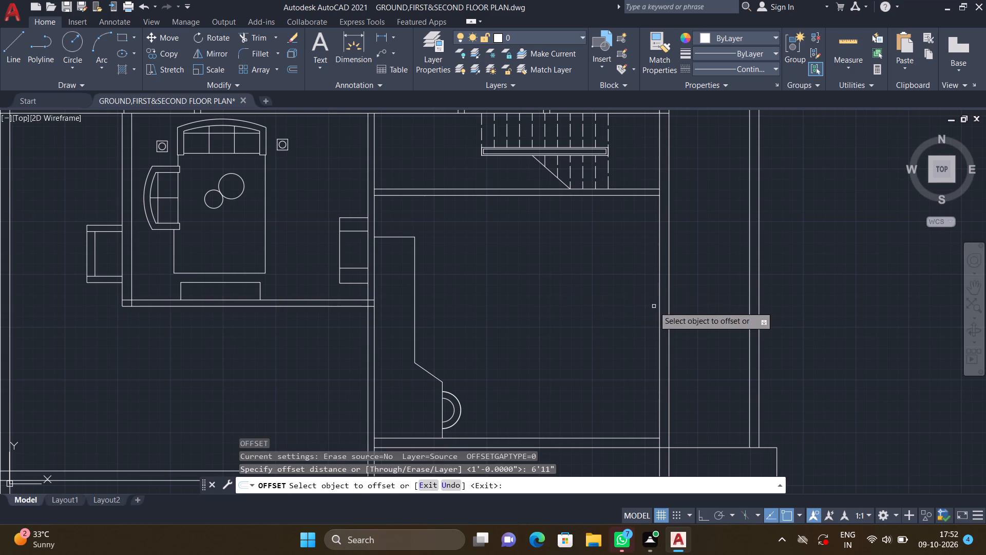
{"action": "left_click", "coordinate": [658, 306]}
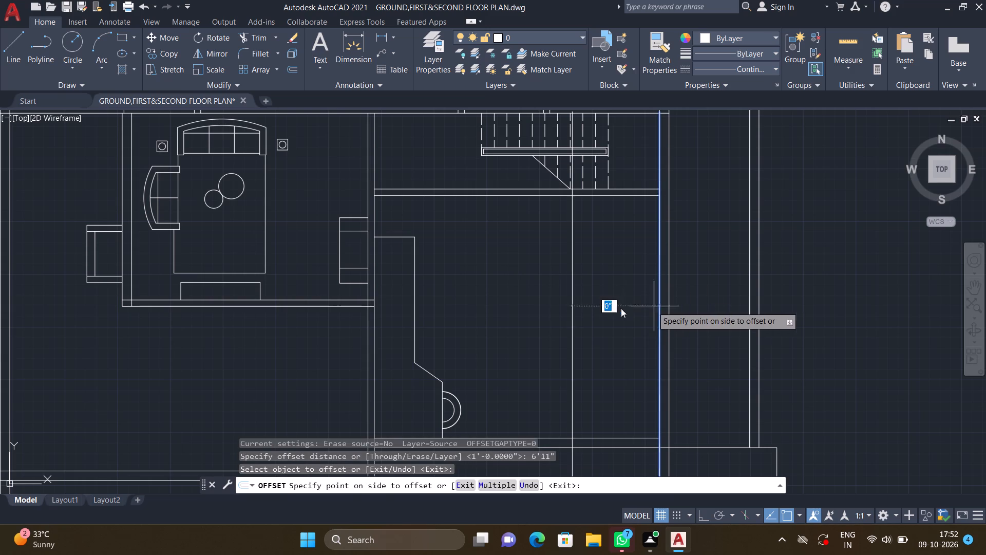
{"action": "left_click", "coordinate": [574, 312]}
{"action": "key", "text": "Return"}
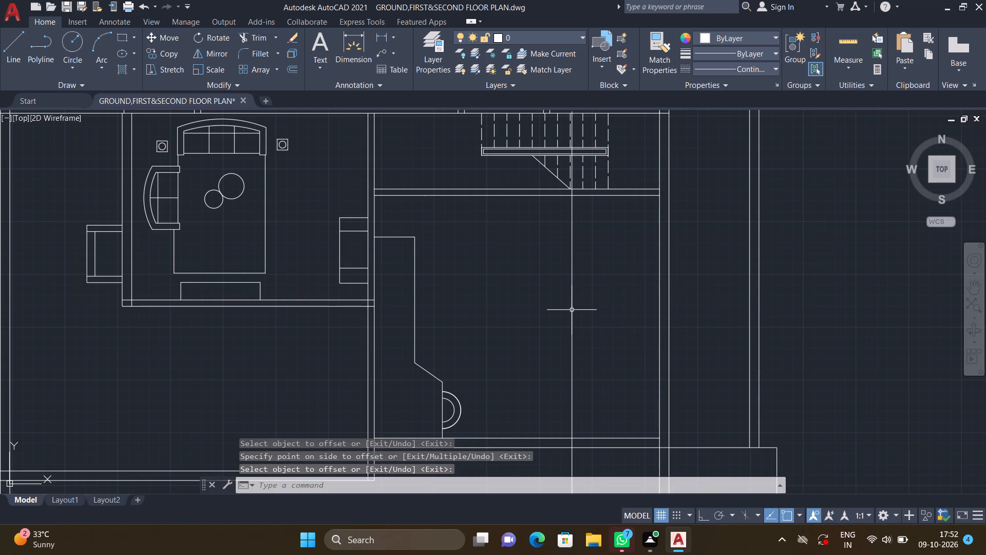
Trim away the offset line's portions below the room's bottom wall, including those crossing the long horizontal strip.
{"action": "scroll", "coordinate": [565, 301], "scroll_direction": "down", "scroll_amount": 3}
{"action": "middle_click_drag", "start_coordinate": [552, 372], "coordinate": [551, 327]}
{"action": "scroll", "coordinate": [575, 314], "scroll_direction": "up", "scroll_amount": 2}
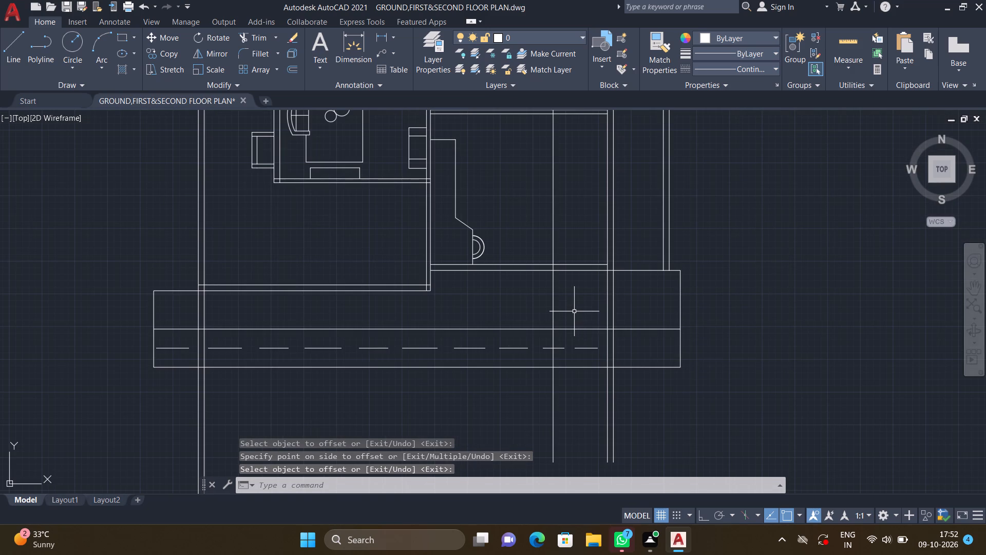
{"action": "key", "text": "t"}
{"action": "key", "text": "r"}
{"action": "key", "text": "Return"}
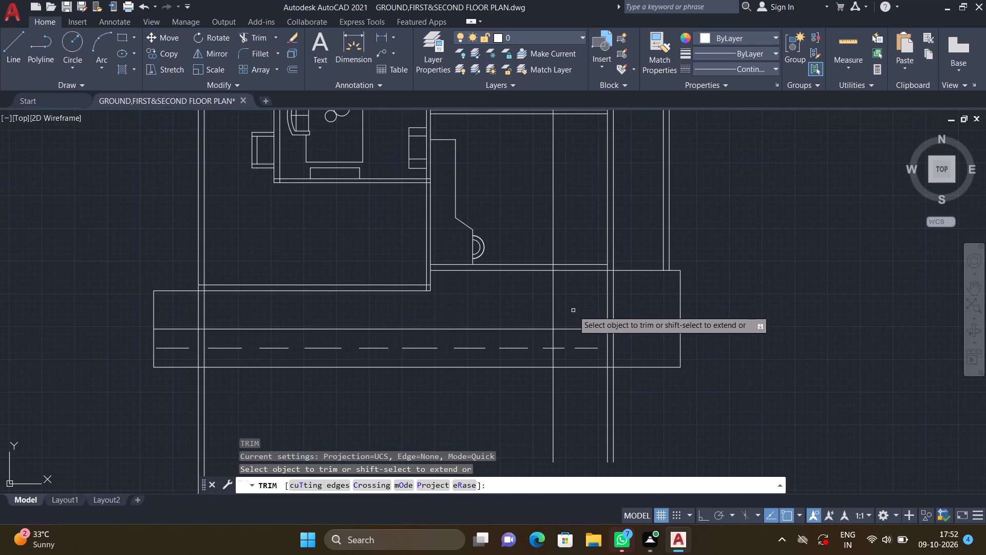
{"action": "left_click", "coordinate": [552, 294]}
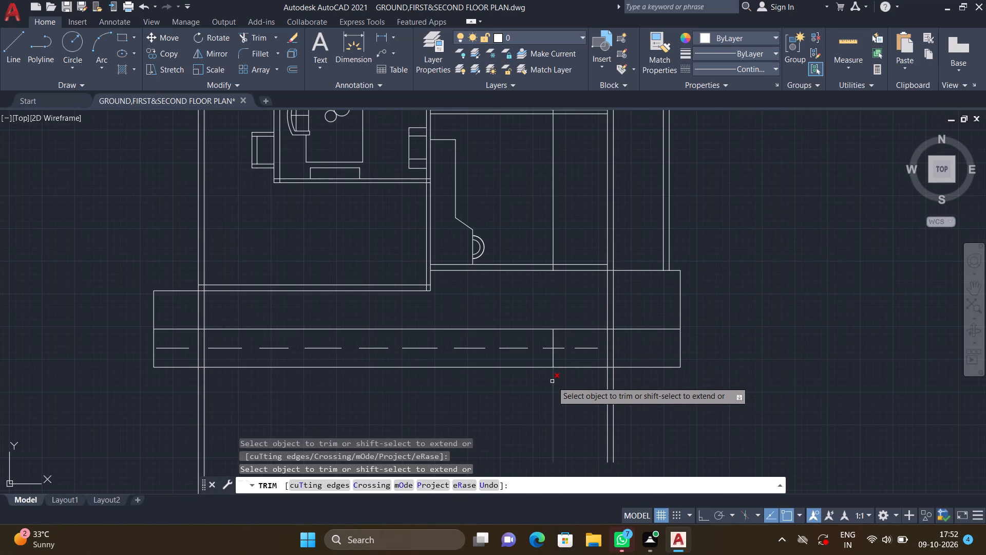
{"action": "left_click", "coordinate": [552, 380]}
{"action": "left_click", "coordinate": [553, 342]}
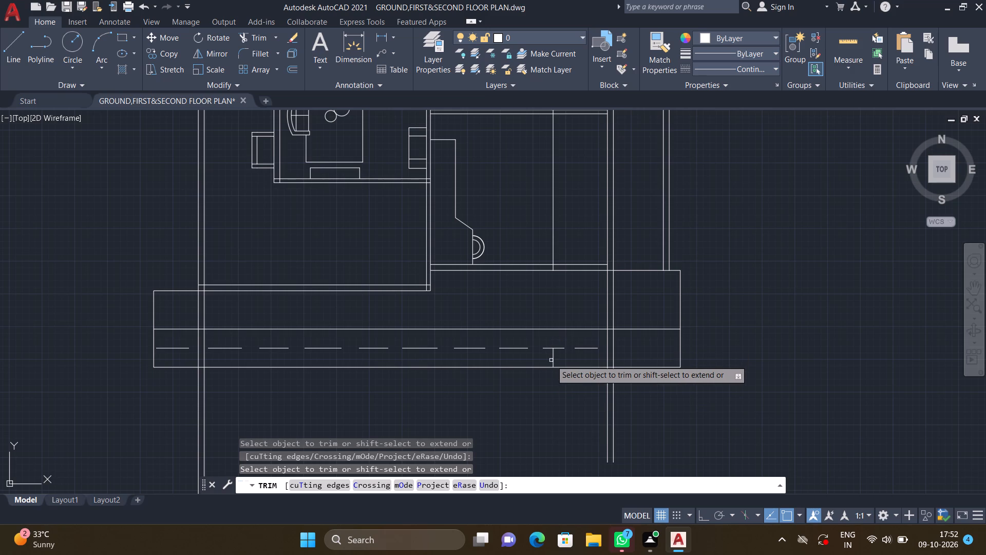
{"action": "left_click", "coordinate": [551, 360]}
{"action": "left_click", "coordinate": [553, 360]}
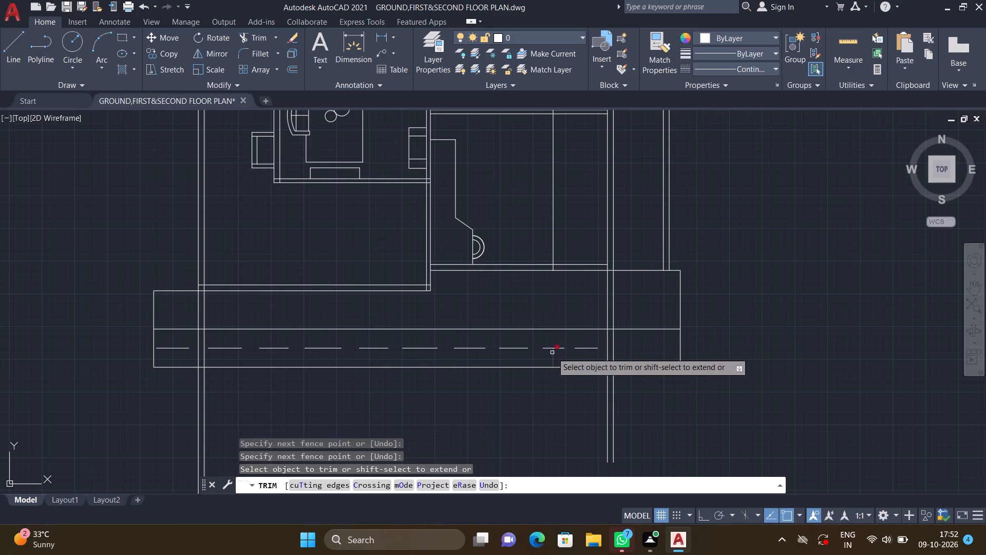
{"action": "scroll", "coordinate": [554, 357], "scroll_direction": "up", "scroll_amount": 2}
{"action": "left_click", "coordinate": [550, 354]}
Trim the offset line within the wall beneath the staircase and delete its leftover piece above that wall.
{"action": "scroll", "coordinate": [565, 318], "scroll_direction": "down", "scroll_amount": 3}
{"action": "middle_click_drag", "start_coordinate": [577, 242], "coordinate": [554, 325]}
{"action": "scroll", "coordinate": [555, 322], "scroll_direction": "down", "scroll_amount": 1}
{"action": "middle_click_drag", "start_coordinate": [546, 274], "coordinate": [538, 327]}
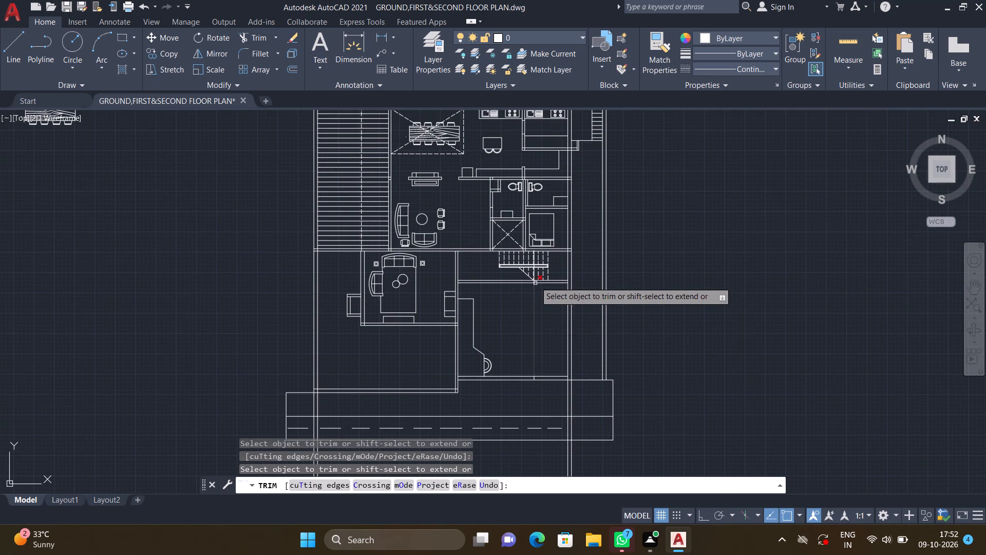
{"action": "scroll", "coordinate": [533, 271], "scroll_direction": "up", "scroll_amount": 5}
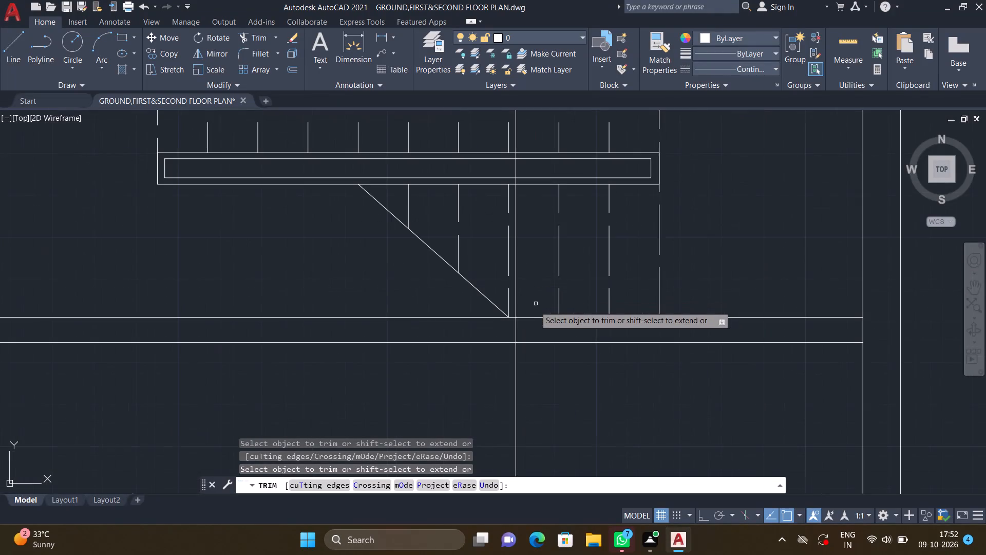
{"action": "left_click", "coordinate": [518, 330]}
{"action": "left_click", "coordinate": [514, 327]}
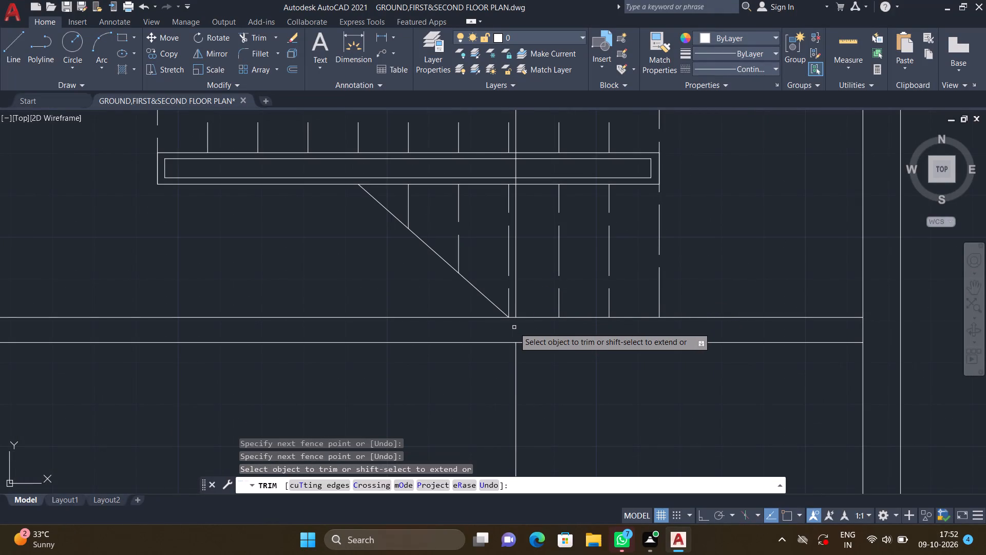
{"action": "key", "text": "Return"}
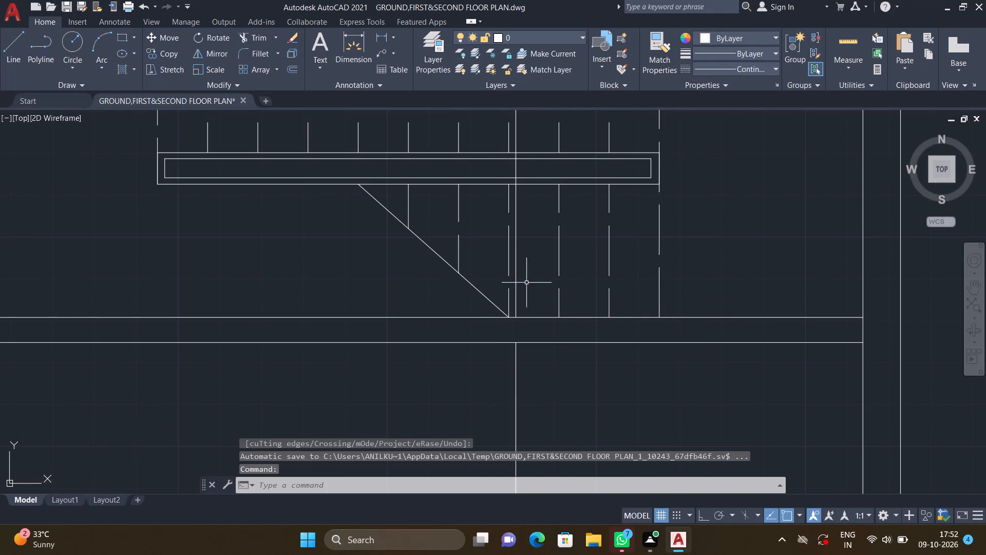
{"action": "left_click", "coordinate": [516, 273]}
{"action": "key", "text": "Delete"}
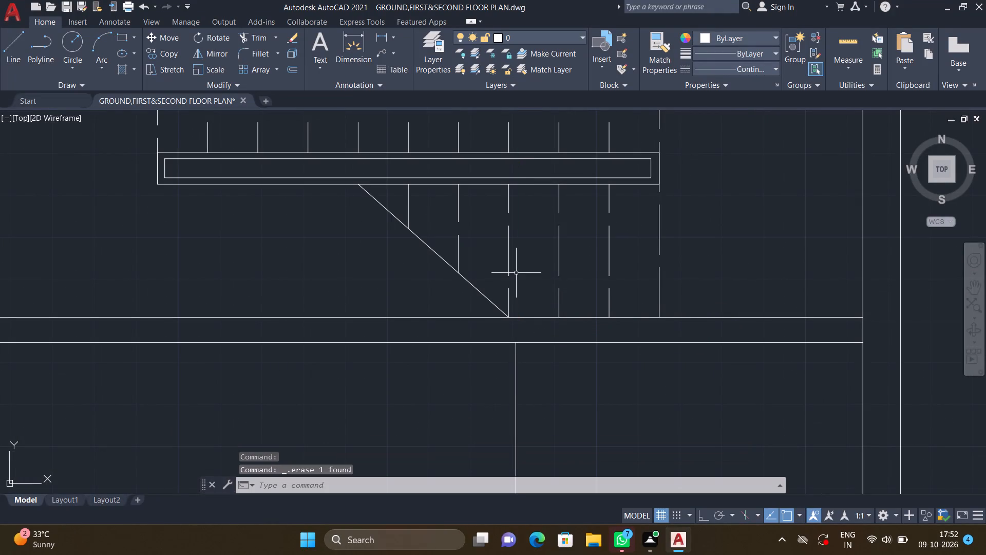
Offset the room's new vertical line 6" to the right to form a partition wall.
{"action": "scroll", "coordinate": [527, 289], "scroll_direction": "down", "scroll_amount": 3}
{"action": "middle_click_drag", "start_coordinate": [545, 345], "coordinate": [527, 330]}
{"action": "scroll", "coordinate": [526, 325], "scroll_direction": "down", "scroll_amount": 2}
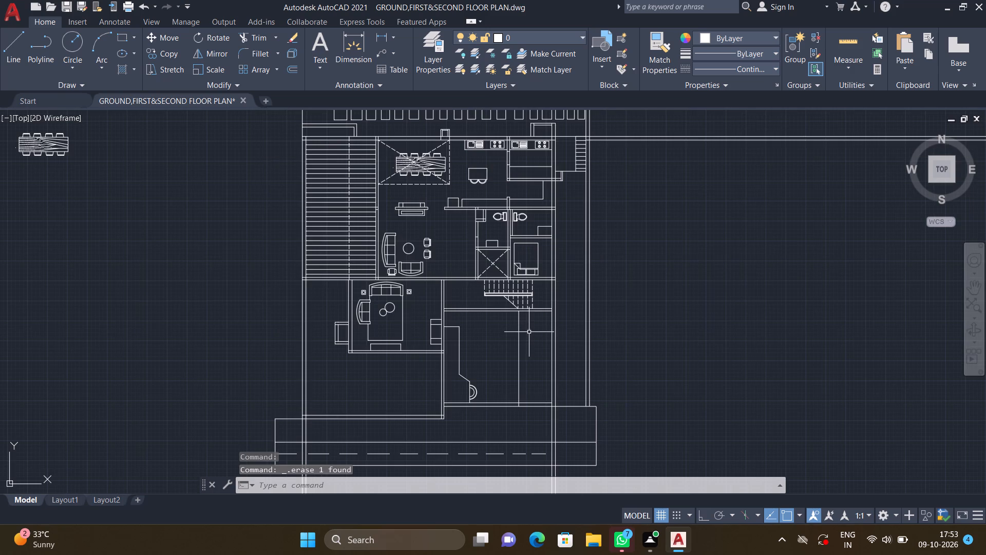
{"action": "middle_click_drag", "start_coordinate": [525, 365], "coordinate": [508, 305]}
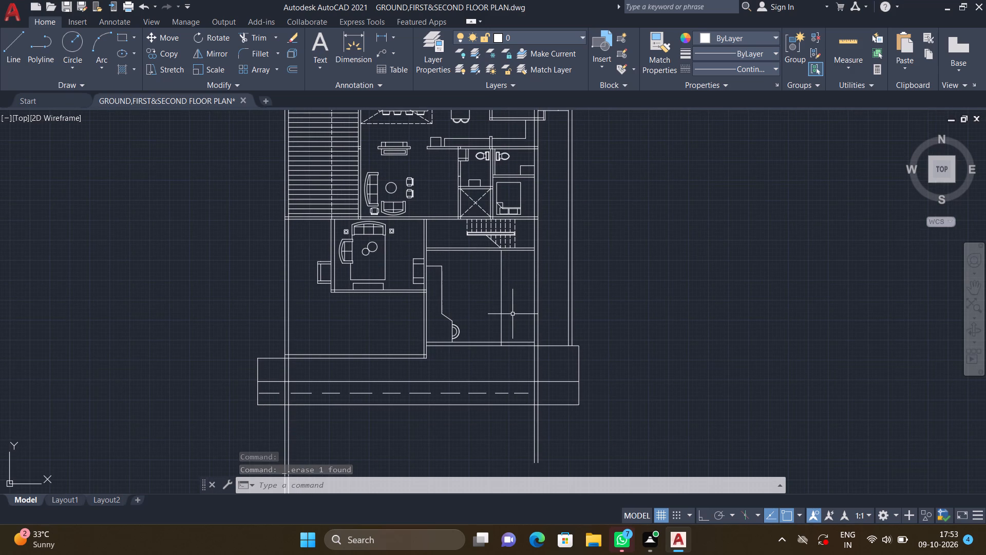
{"action": "scroll", "coordinate": [501, 273], "scroll_direction": "up", "scroll_amount": 3}
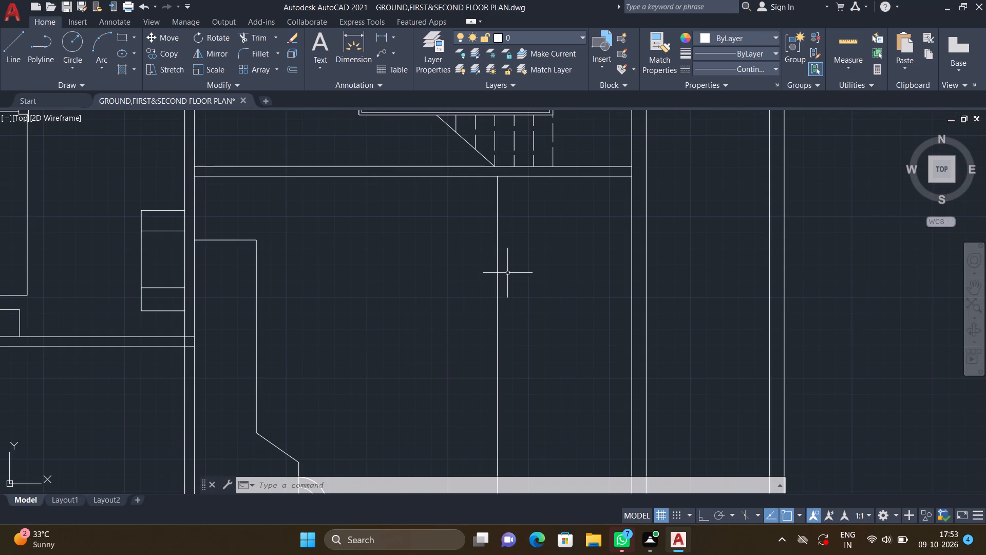
{"action": "key", "text": "o"}
{"action": "key", "text": "Return"}
{"action": "type", "text": "6\""}
{"action": "key", "text": "Return"}
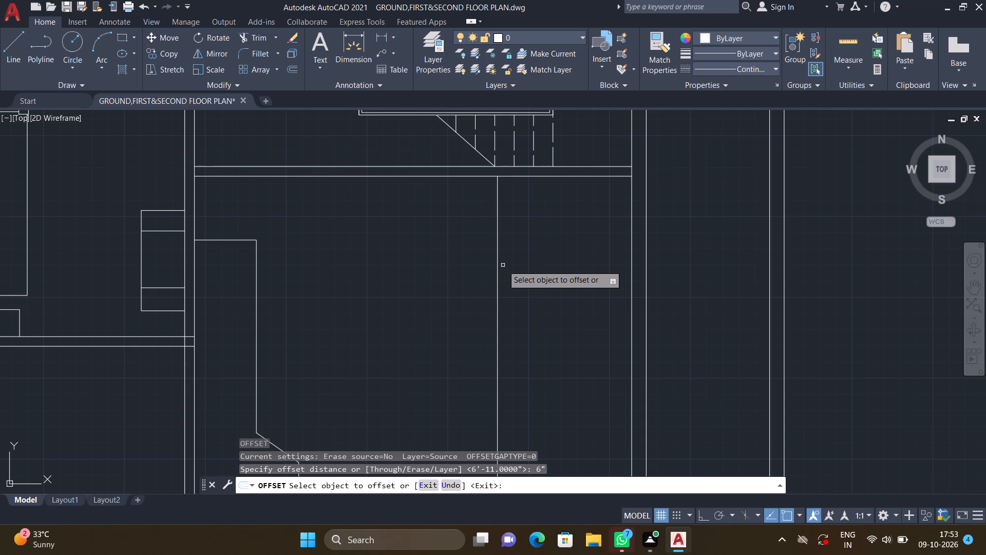
{"action": "double_click", "coordinate": [498, 262]}
{"action": "double_click", "coordinate": [532, 264]}
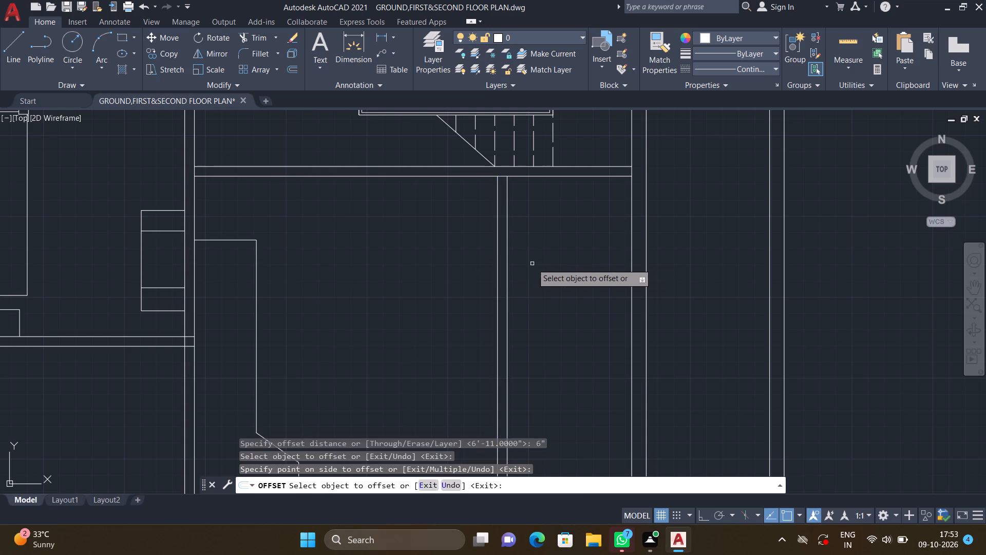
Offset the lower line of the wall beneath the staircase 10'4" downward into the partitioned room.
{"action": "key", "text": "Return"}
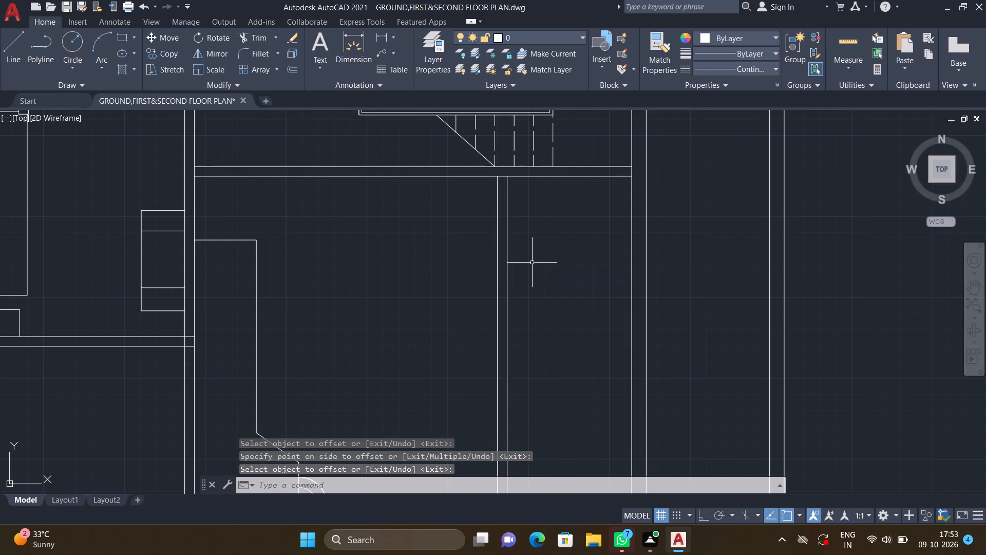
{"action": "scroll", "coordinate": [532, 262], "scroll_direction": "down", "scroll_amount": 2}
{"action": "middle_click_drag", "start_coordinate": [537, 291], "coordinate": [516, 258]}
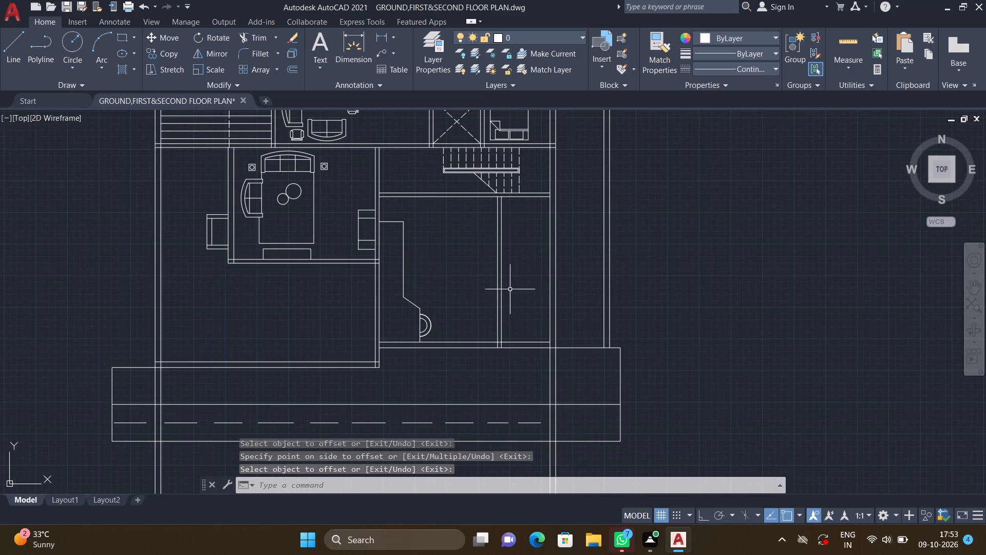
{"action": "scroll", "coordinate": [511, 247], "scroll_direction": "up", "scroll_amount": 1}
{"action": "key", "text": "o"}
{"action": "key", "text": "Return"}
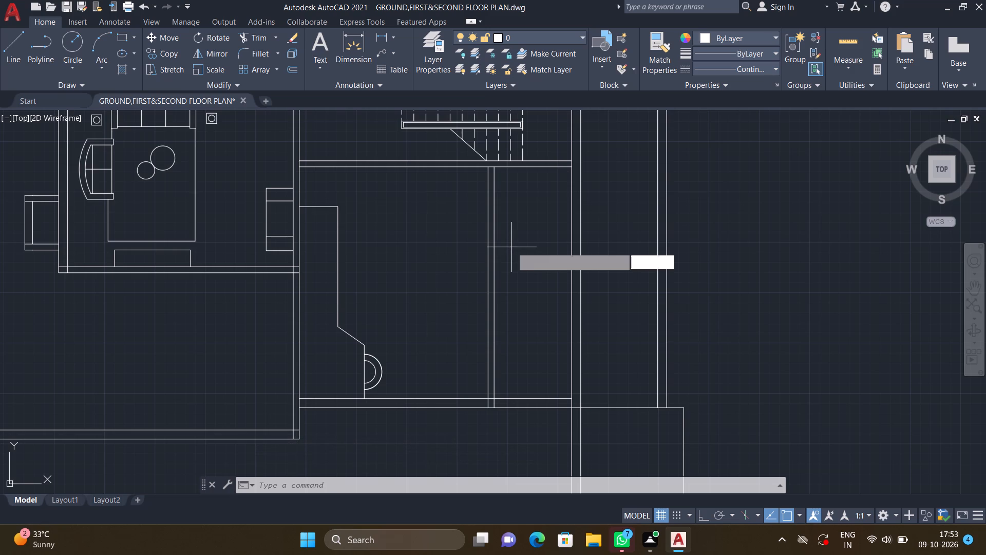
{"action": "type", "text": "10'"}
{"action": "type", "text": "4\""}
{"action": "key", "text": "Return"}
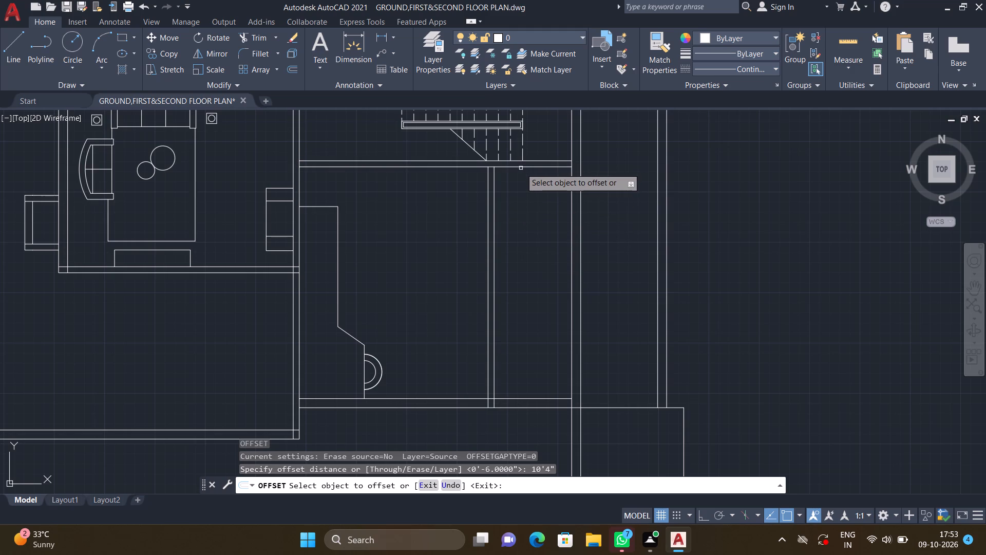
{"action": "double_click", "coordinate": [519, 167]}
{"action": "left_click", "coordinate": [520, 254]}
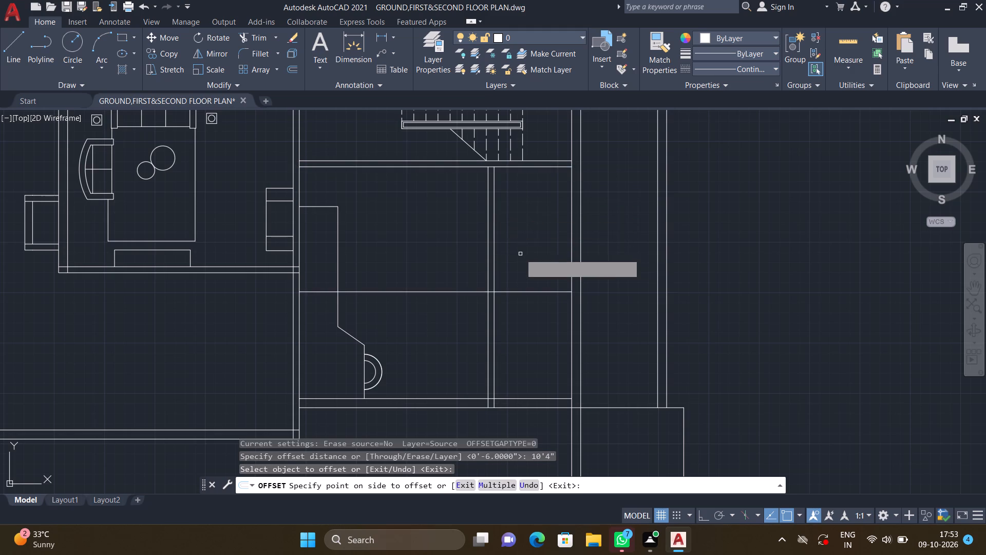
{"action": "key", "text": "Return"}
Trim away the offset line's portions to the left of the vertical partition wall, including the piece crossing the counter outline.
{"action": "type", "text": "TR"}
{"action": "key", "text": "Return"}
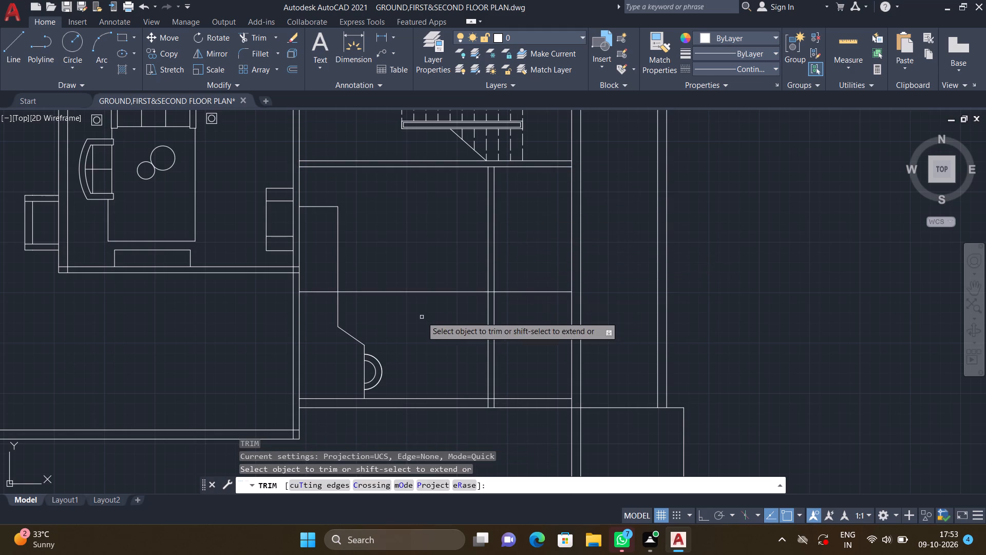
{"action": "left_click", "coordinate": [420, 292]}
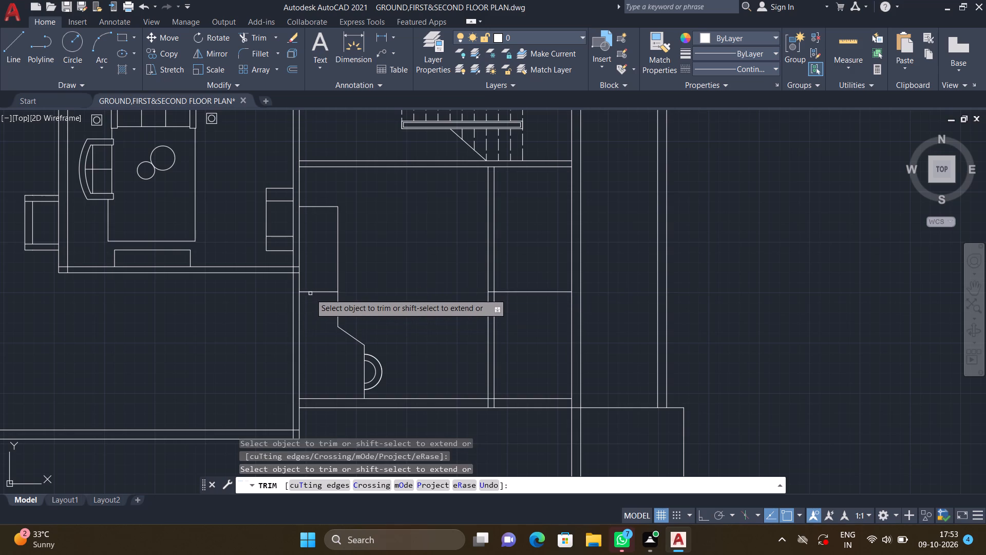
{"action": "left_click", "coordinate": [310, 292]}
{"action": "middle_click_drag", "start_coordinate": [414, 328], "coordinate": [400, 309]}
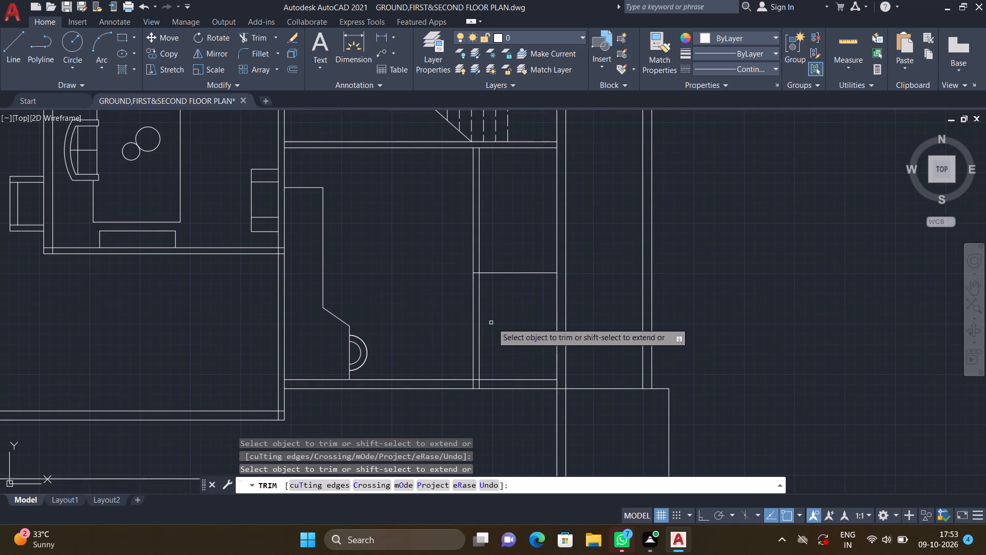
{"action": "key", "text": "Return"}
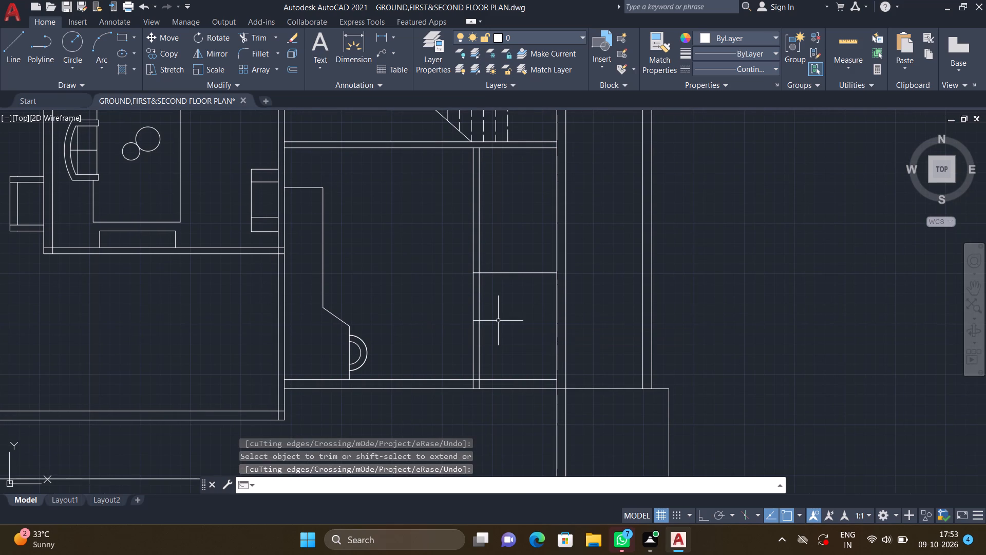
Offset the remaining short horizontal line 6" downward to form a cross wall between the partition and the right wall.
{"action": "key", "text": "o"}
{"action": "key", "text": "Return"}
{"action": "type", "text": "6\""}
{"action": "key", "text": "Return"}
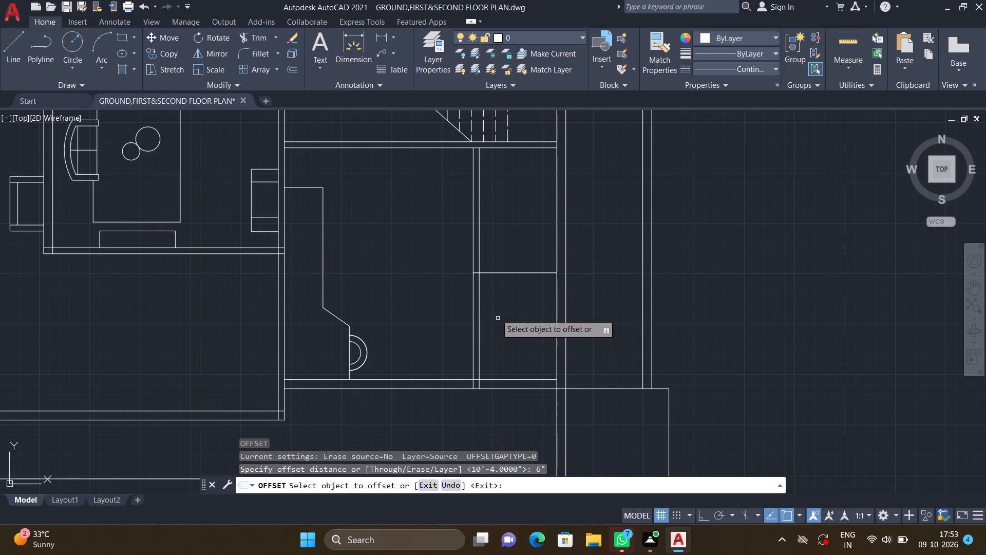
{"action": "left_click", "coordinate": [508, 274]}
{"action": "double_click", "coordinate": [508, 294]}
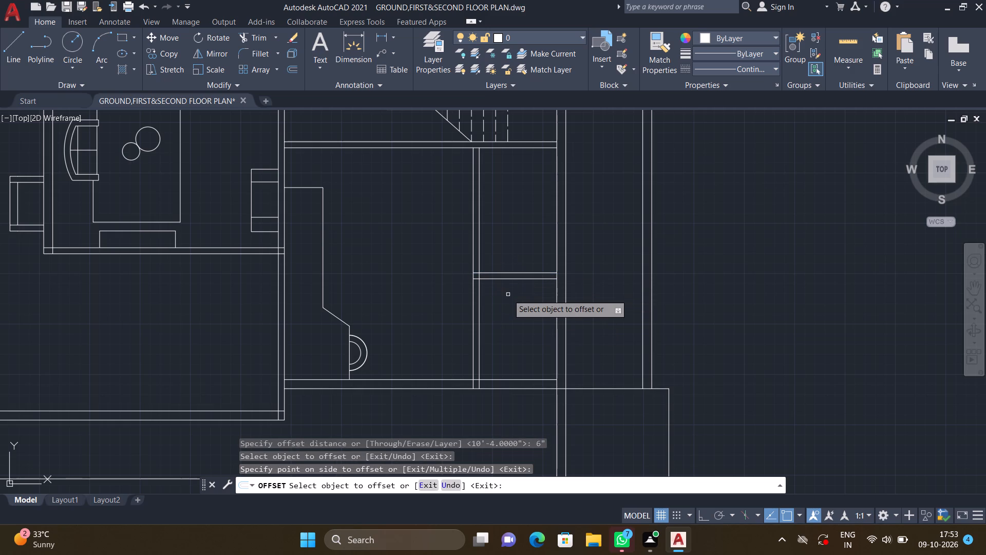
{"action": "key", "text": "Return"}
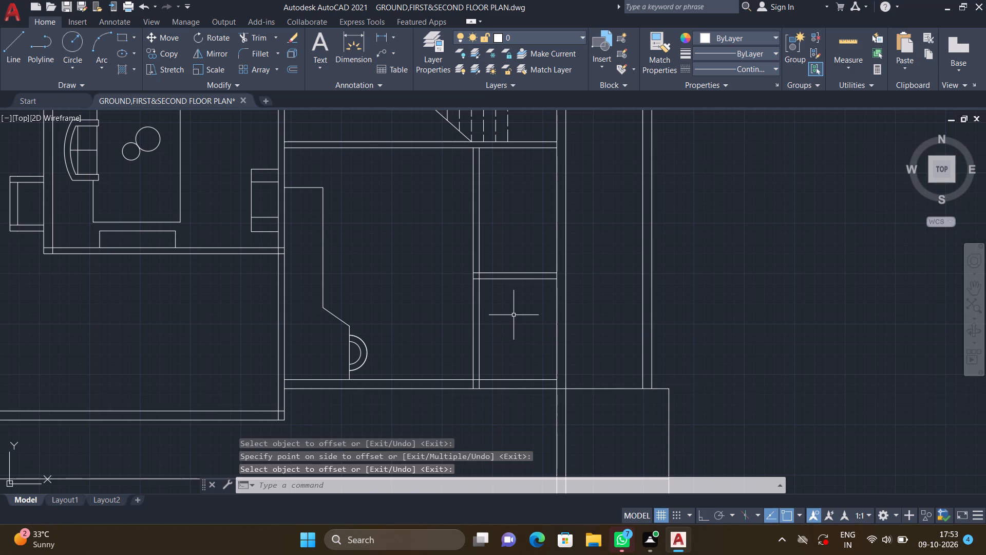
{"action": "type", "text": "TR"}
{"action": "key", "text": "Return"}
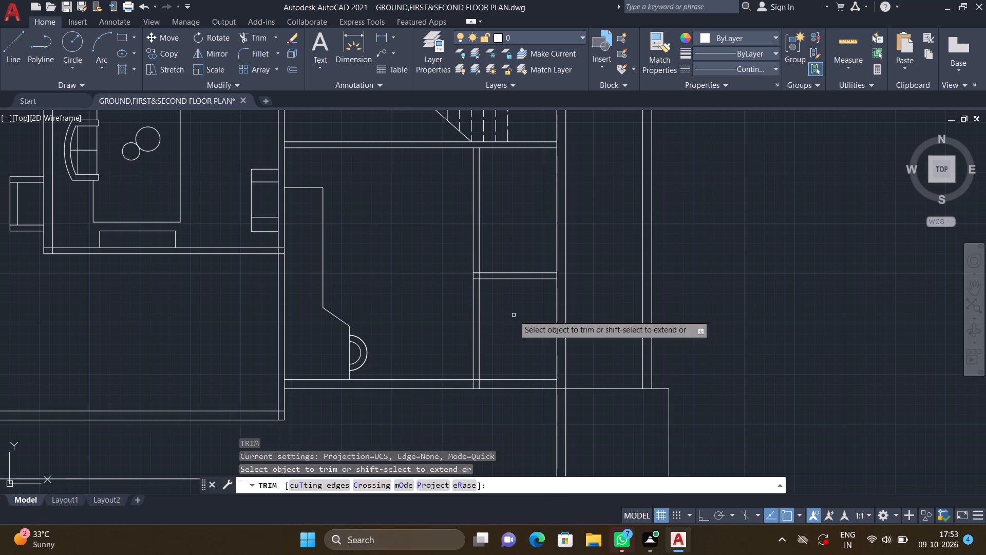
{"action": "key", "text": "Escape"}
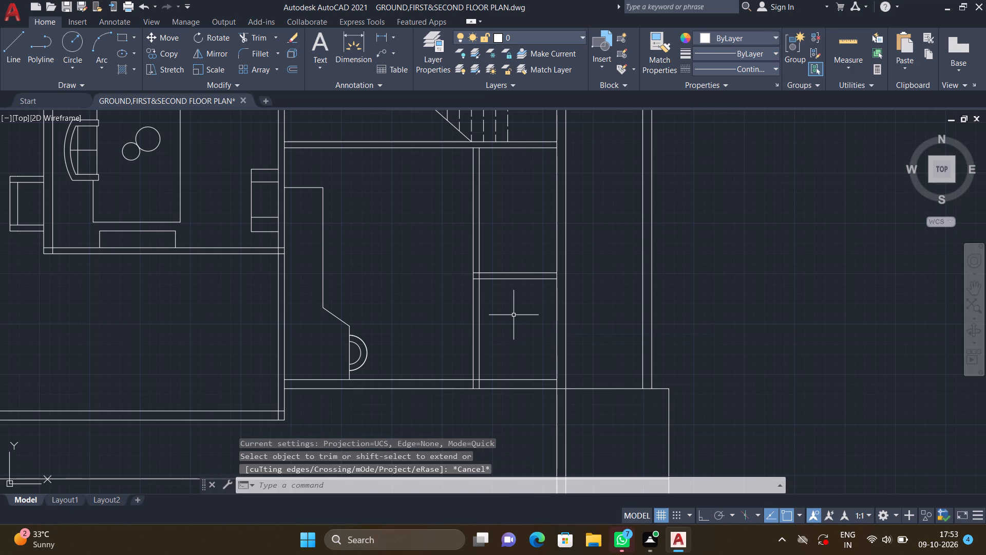
Copy the bed from the furniture symbols into the room below the staircase, with its pillow end near the vertical partition wall.
{"action": "scroll", "coordinate": [407, 290], "scroll_direction": "down", "scroll_amount": 2}
{"action": "middle_click_drag", "start_coordinate": [325, 319], "coordinate": [406, 313]}
{"action": "scroll", "coordinate": [407, 313], "scroll_direction": "down", "scroll_amount": 3}
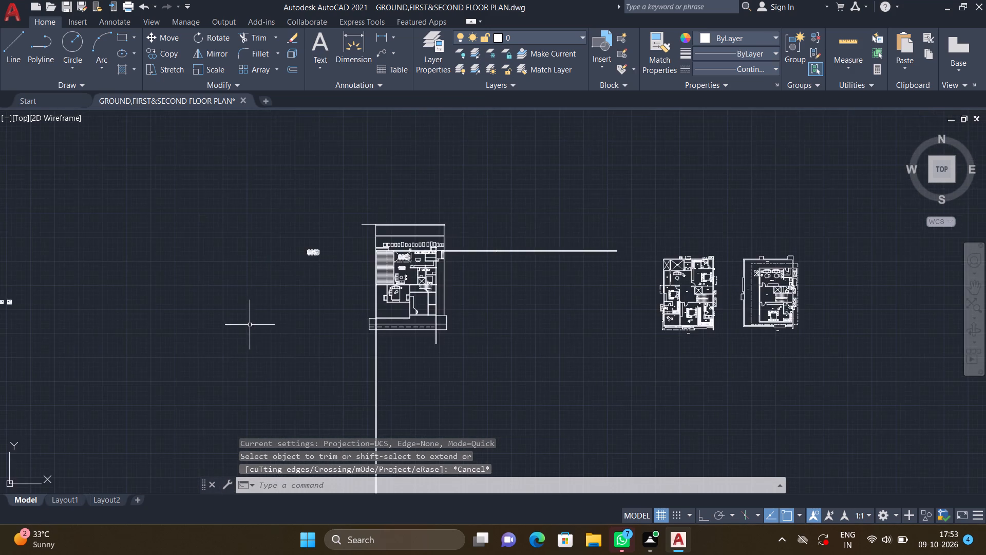
{"action": "middle_click_drag", "start_coordinate": [258, 325], "coordinate": [428, 292]}
{"action": "scroll", "coordinate": [421, 293], "scroll_direction": "down", "scroll_amount": 2}
{"action": "middle_click_drag", "start_coordinate": [249, 319], "coordinate": [381, 295]}
{"action": "scroll", "coordinate": [386, 263], "scroll_direction": "up", "scroll_amount": 3}
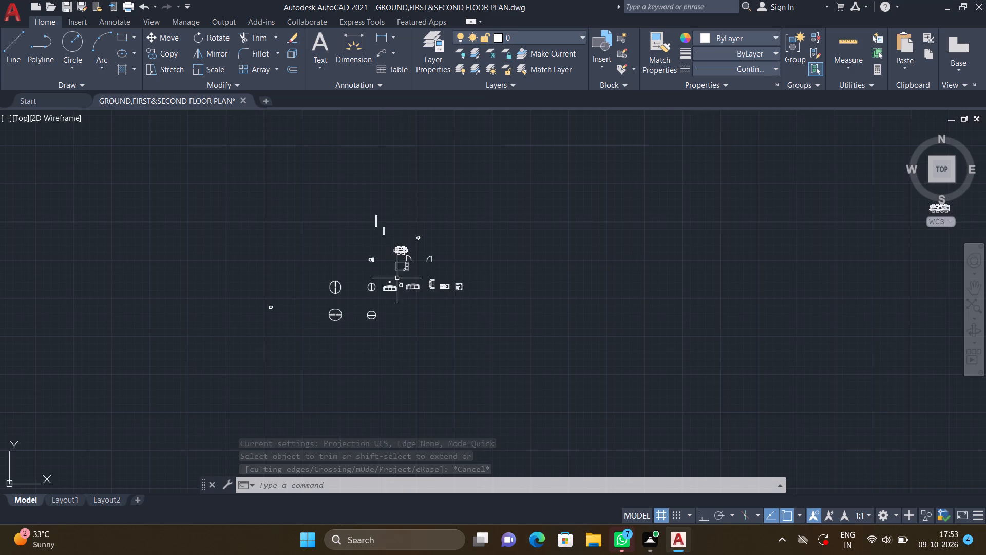
{"action": "scroll", "coordinate": [403, 272], "scroll_direction": "up", "scroll_amount": 3}
{"action": "middle_click_drag", "start_coordinate": [402, 262], "coordinate": [456, 347]}
{"action": "scroll", "coordinate": [483, 367], "scroll_direction": "up", "scroll_amount": 3}
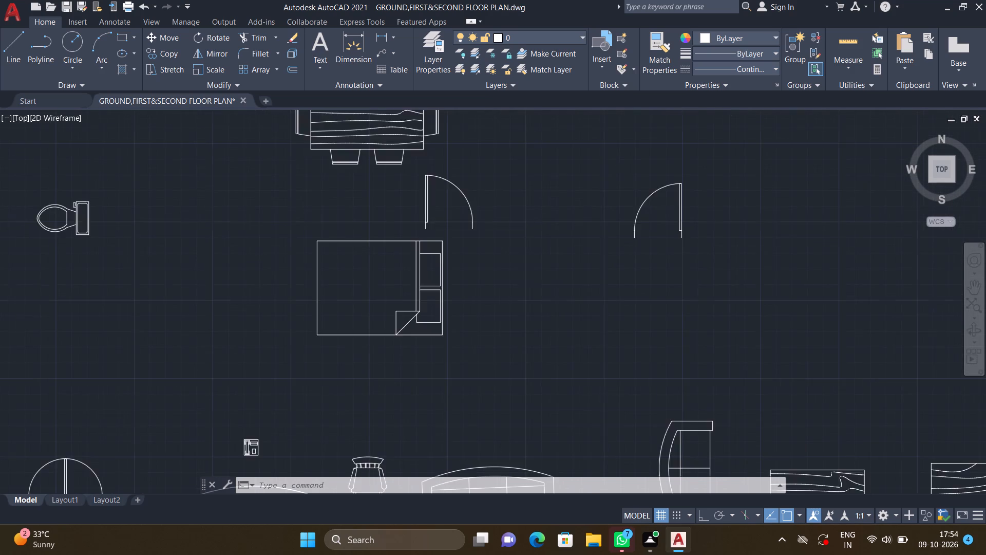
{"action": "type", "text": "CO"}
{"action": "key", "text": "Return"}
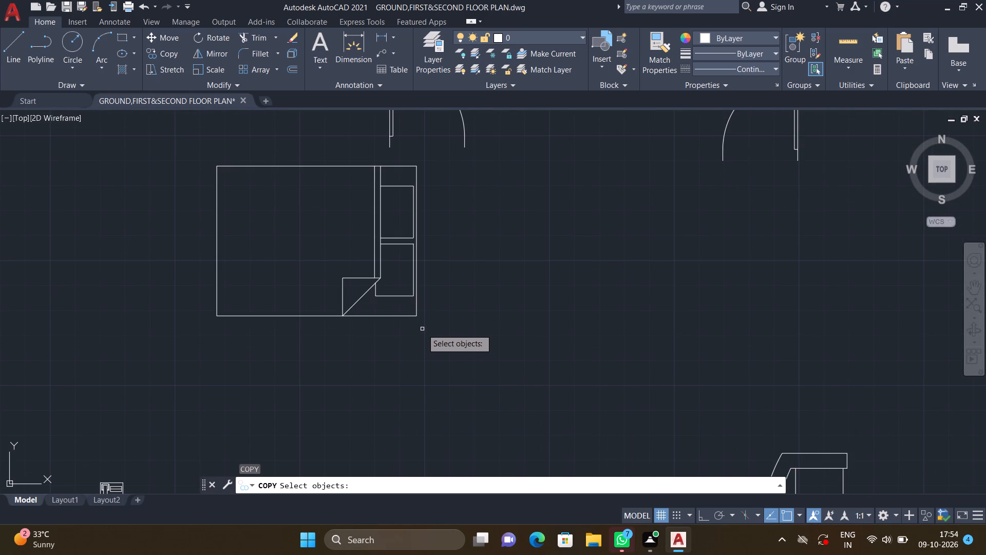
{"action": "double_click", "coordinate": [416, 300]}
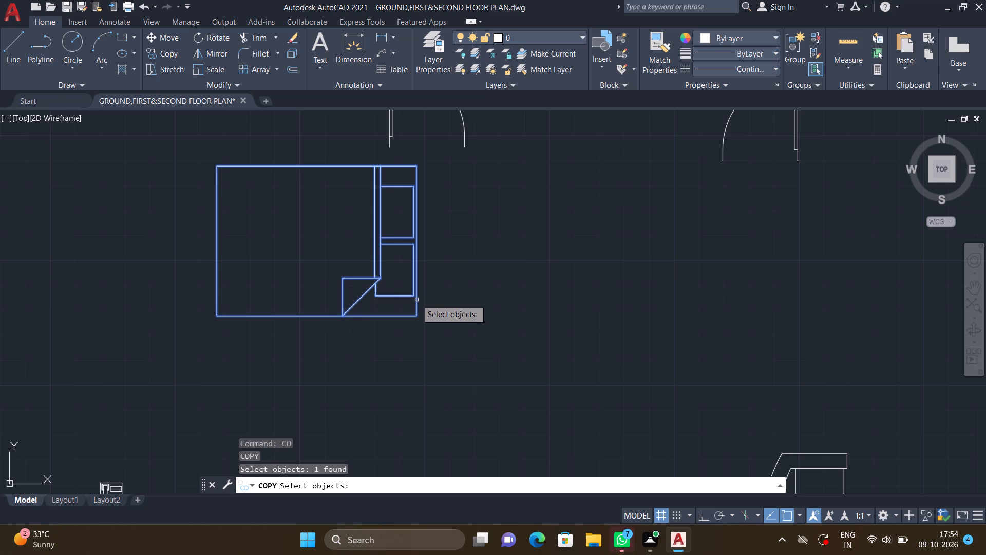
{"action": "key", "text": "Return"}
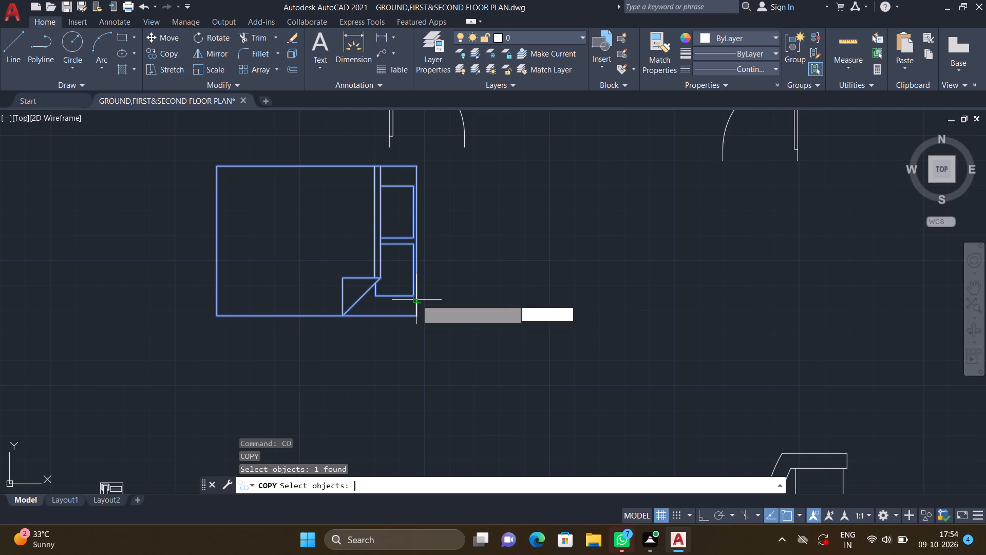
{"action": "left_click", "coordinate": [414, 241]}
{"action": "scroll", "coordinate": [517, 264], "scroll_direction": "down", "scroll_amount": 4}
{"action": "middle_click_drag", "start_coordinate": [603, 301], "coordinate": [541, 300]}
{"action": "scroll", "coordinate": [537, 305], "scroll_direction": "down", "scroll_amount": 2}
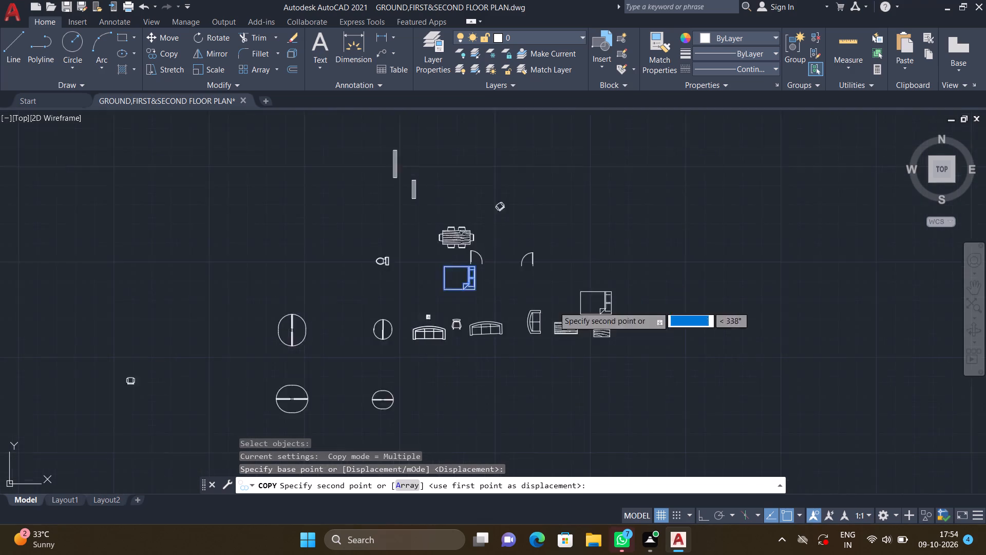
{"action": "scroll", "coordinate": [586, 313], "scroll_direction": "down", "scroll_amount": 1}
{"action": "middle_click_drag", "start_coordinate": [663, 347], "coordinate": [446, 293]}
{"action": "scroll", "coordinate": [464, 304], "scroll_direction": "down", "scroll_amount": 3}
{"action": "middle_click_drag", "start_coordinate": [591, 343], "coordinate": [420, 322]}
{"action": "scroll", "coordinate": [510, 271], "scroll_direction": "up", "scroll_amount": 2}
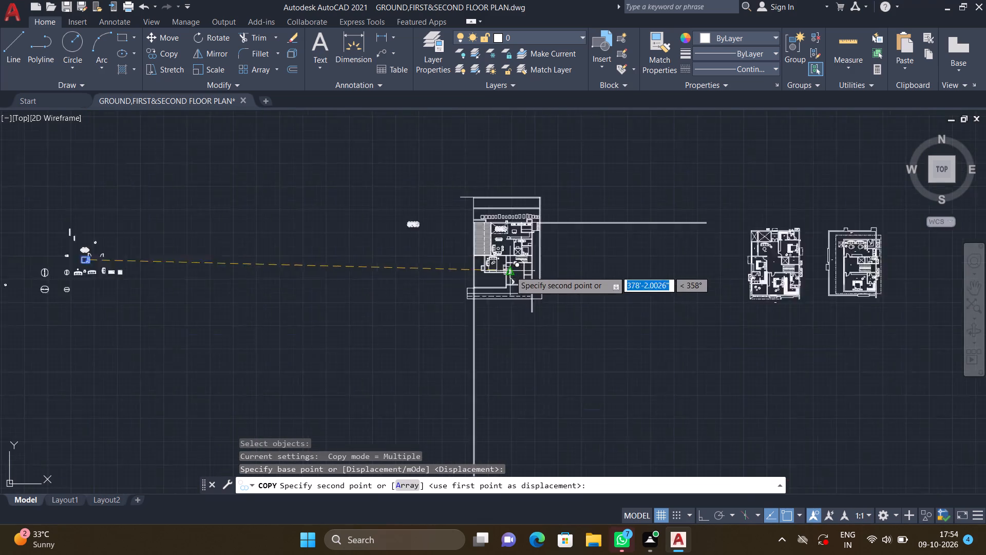
{"action": "scroll", "coordinate": [510, 271], "scroll_direction": "up", "scroll_amount": 2}
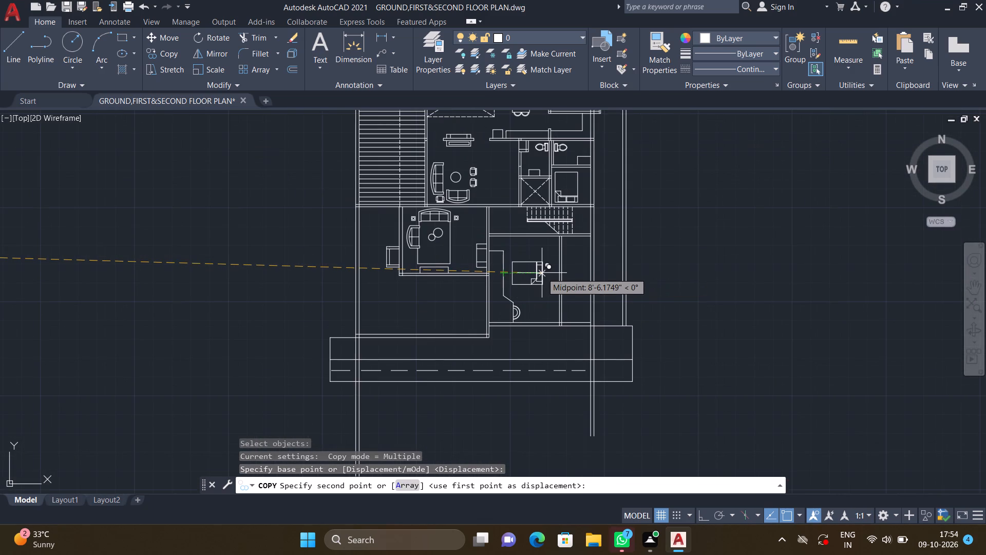
{"action": "scroll", "coordinate": [556, 265], "scroll_direction": "up", "scroll_amount": 1}
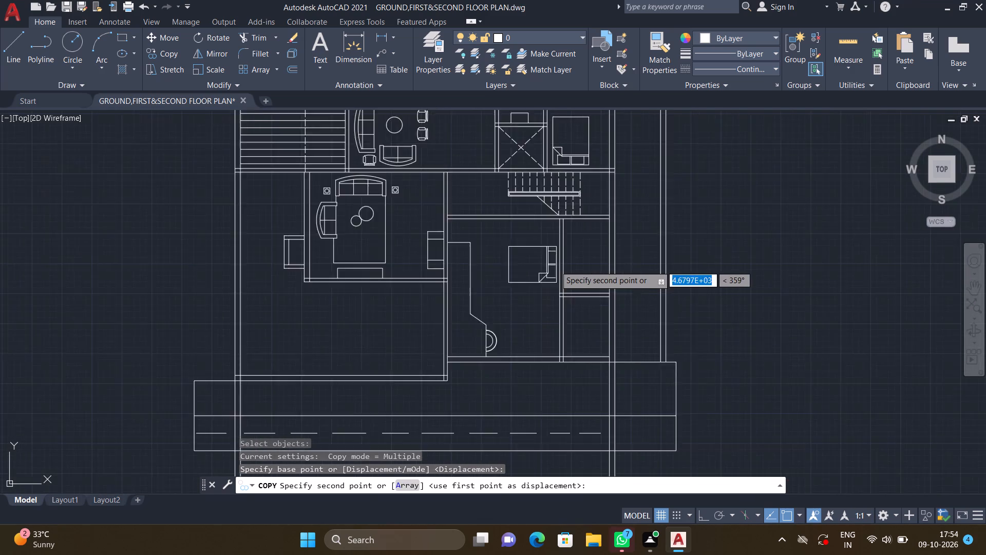
{"action": "scroll", "coordinate": [555, 266], "scroll_direction": "up", "scroll_amount": 2}
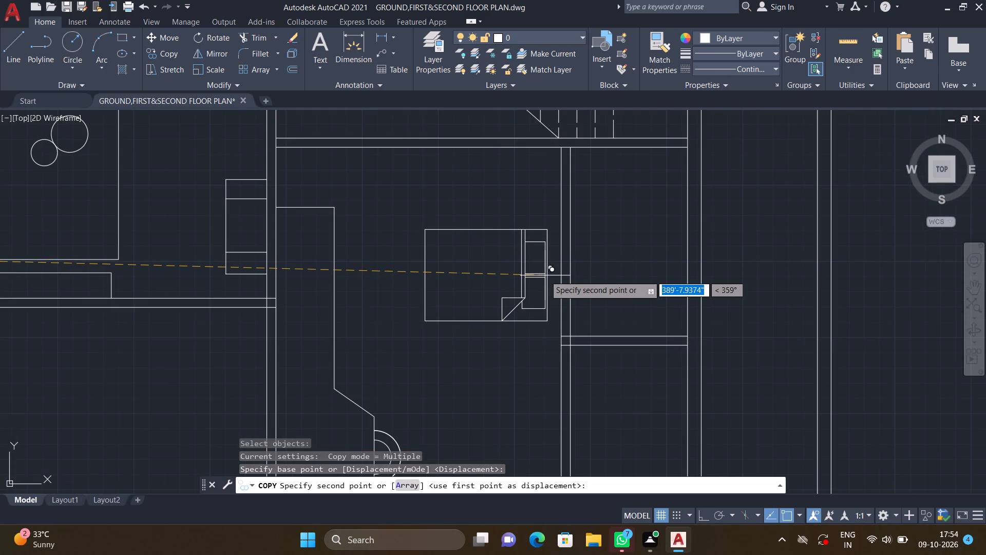
{"action": "left_click", "coordinate": [544, 274]}
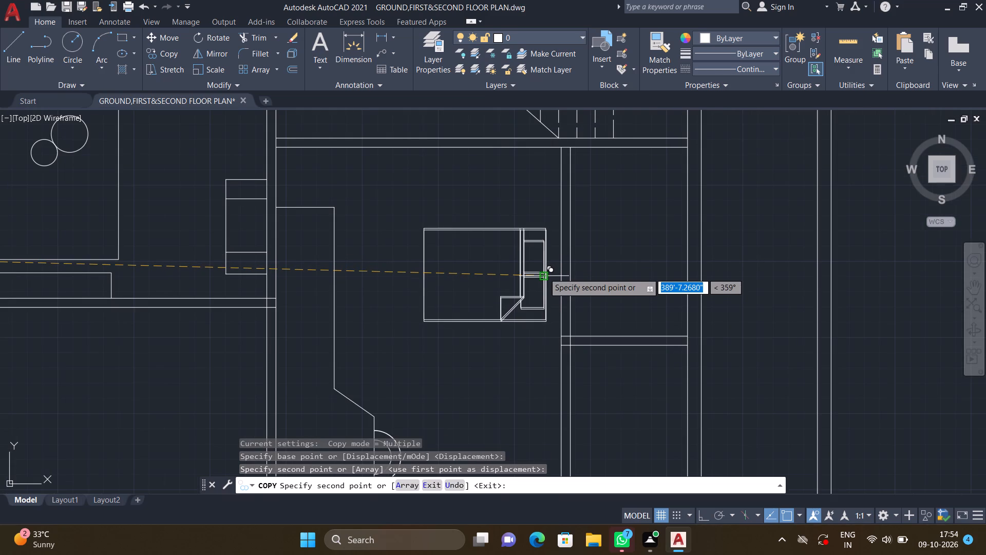
{"action": "key", "text": "Return"}
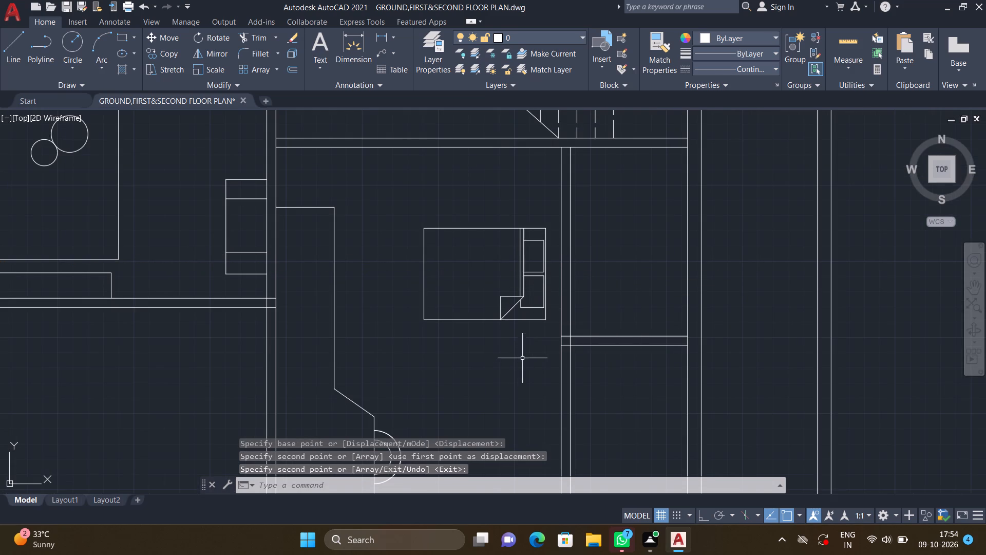
Draw a bedside table rectangle about 1'1.4" by 1'0.8" below the bed, its right side aligned with the bed's pillow-end edge.
{"action": "scroll", "coordinate": [530, 363], "scroll_direction": "up", "scroll_amount": 1}
{"action": "type", "text": "REC"}
{"action": "key", "text": "Return"}
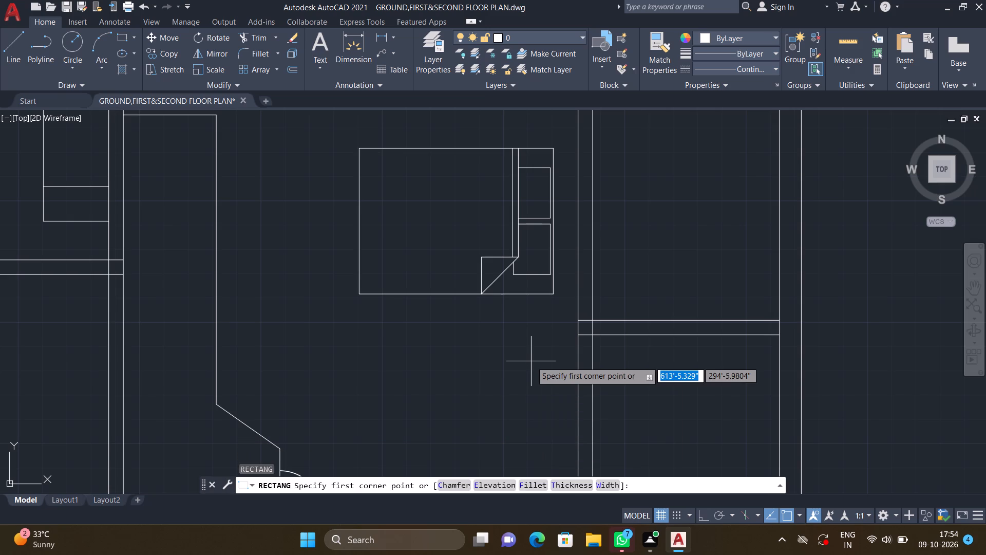
{"action": "scroll", "coordinate": [530, 319], "scroll_direction": "up", "scroll_amount": 2}
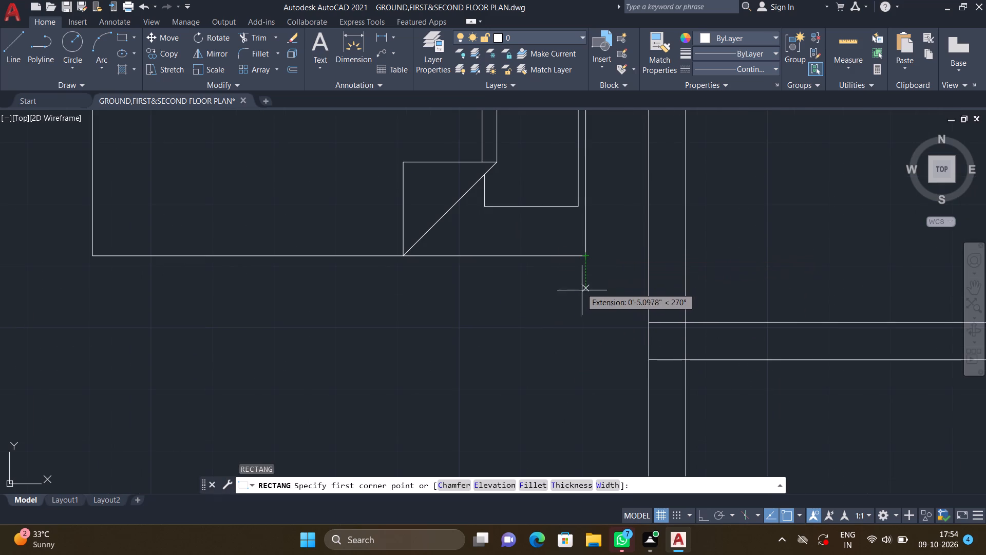
{"action": "left_click", "coordinate": [586, 315]}
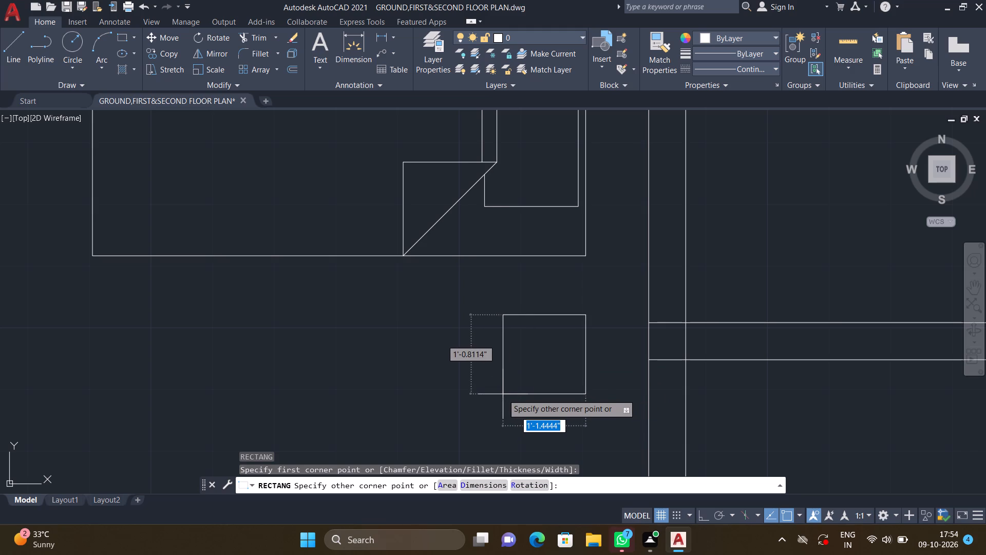
{"action": "left_click", "coordinate": [503, 394]}
{"action": "scroll", "coordinate": [518, 343], "scroll_direction": "down", "scroll_amount": 2}
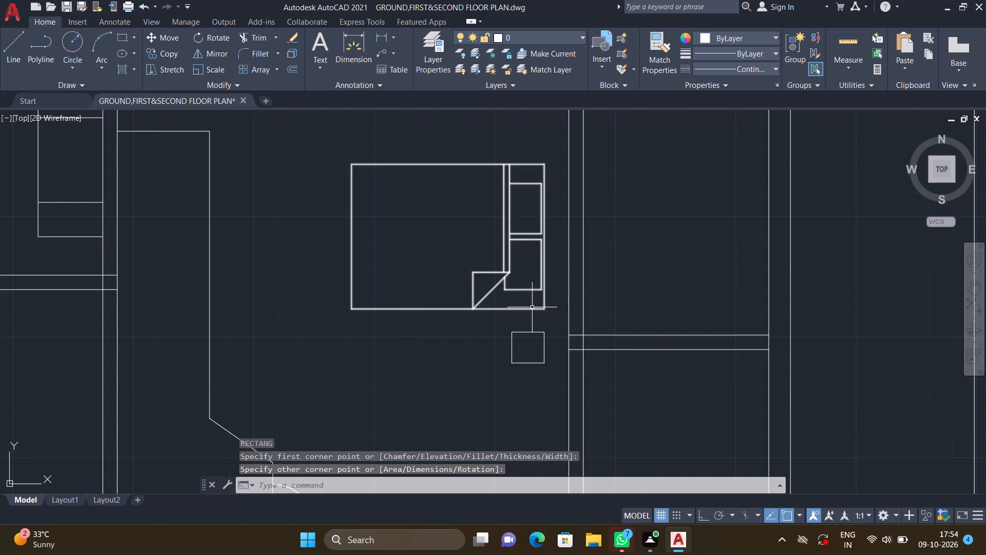
{"action": "middle_click_drag", "start_coordinate": [524, 324], "coordinate": [530, 396]}
{"action": "scroll", "coordinate": [530, 363], "scroll_direction": "down", "scroll_amount": 1}
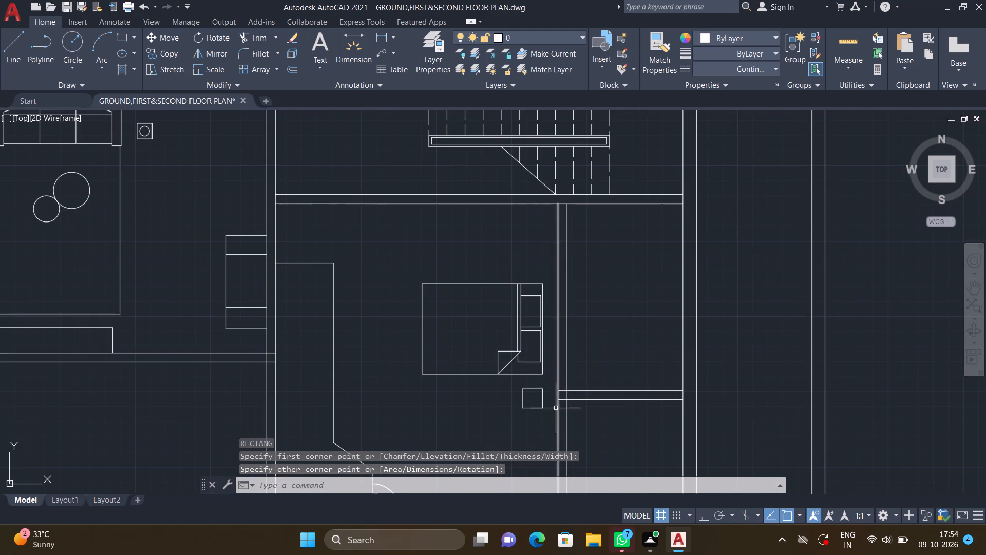
Copy the bedside table about 7'8.4" straight up, to above the bed, keeping its right side aligned with the bed's pillow-end edge.
{"action": "scroll", "coordinate": [549, 416], "scroll_direction": "up", "scroll_amount": 1}
{"action": "type", "text": "CO"}
{"action": "key", "text": "Return"}
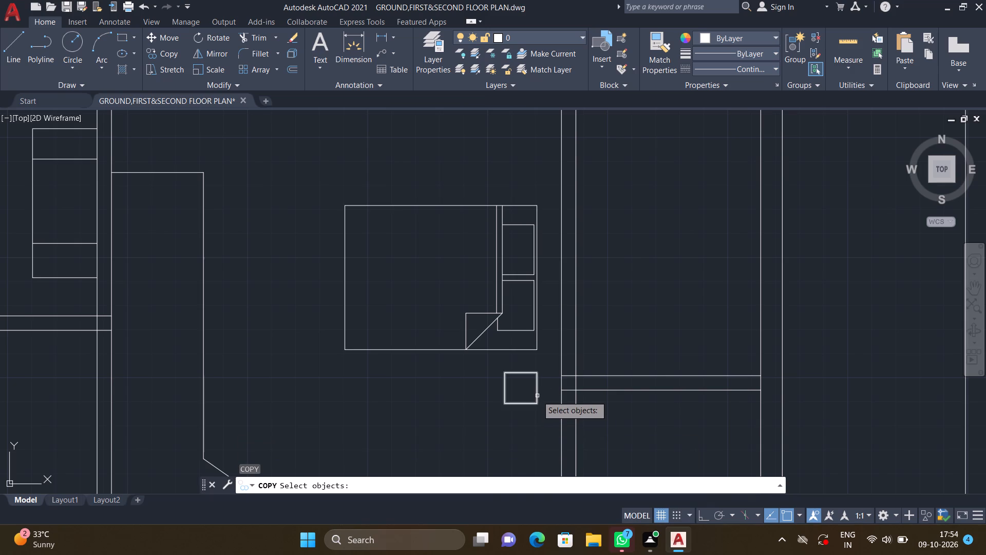
{"action": "double_click", "coordinate": [537, 396]}
{"action": "key", "text": "Return"}
{"action": "scroll", "coordinate": [539, 371], "scroll_direction": "up", "scroll_amount": 2}
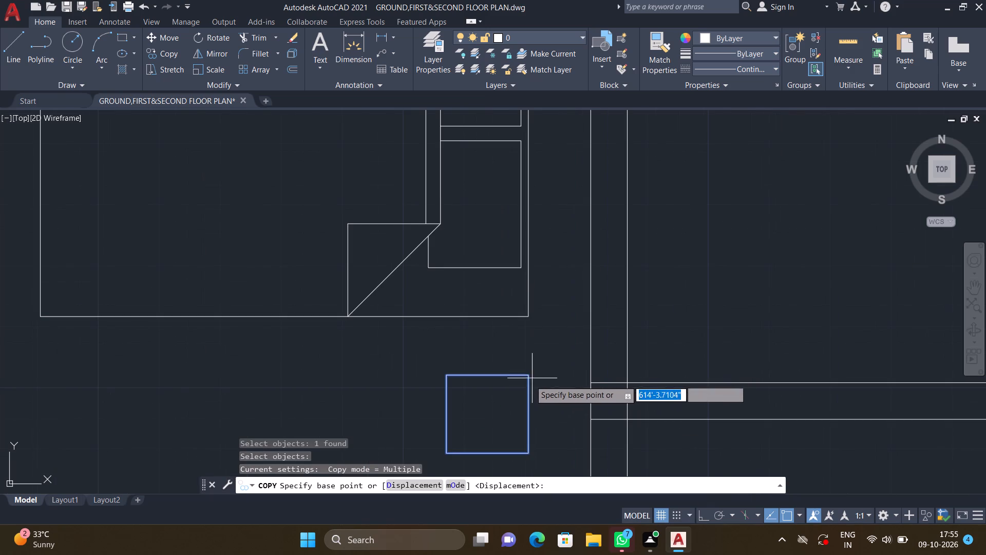
{"action": "left_click", "coordinate": [526, 373]}
{"action": "scroll", "coordinate": [535, 346], "scroll_direction": "down", "scroll_amount": 3}
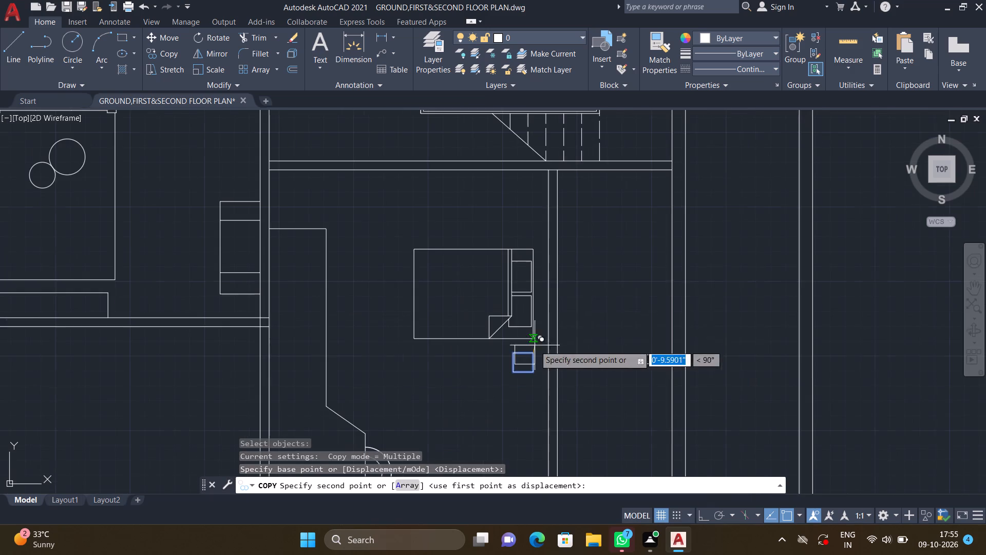
{"action": "middle_click_drag", "start_coordinate": [529, 277], "coordinate": [519, 326]}
{"action": "scroll", "coordinate": [513, 261], "scroll_direction": "up", "scroll_amount": 1}
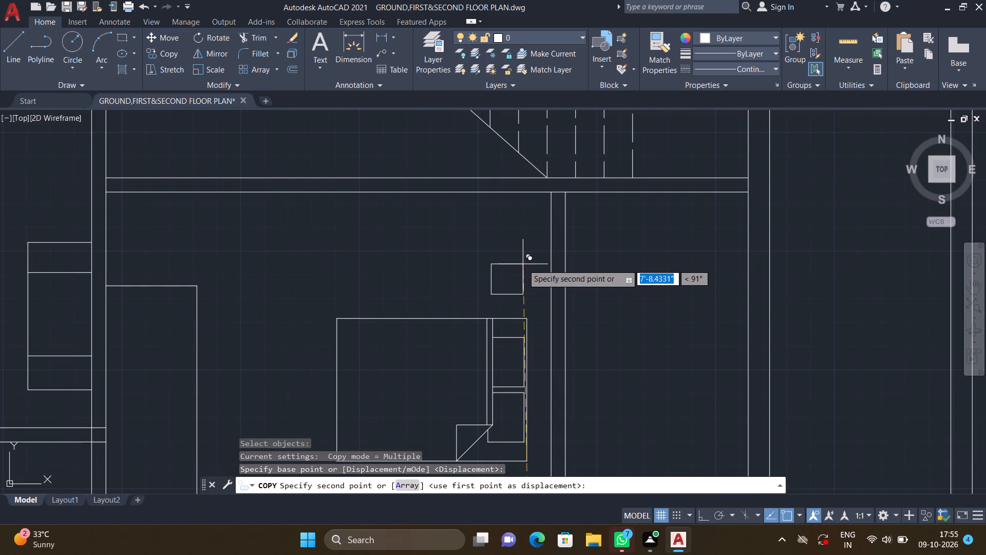
{"action": "double_click", "coordinate": [525, 264]}
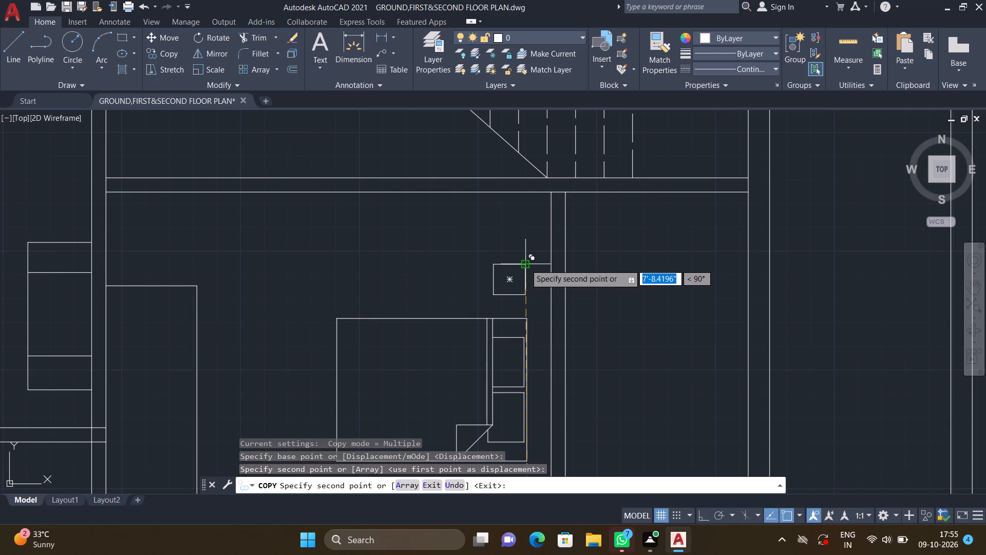
{"action": "key", "text": "Return"}
Start a line from the bed's upper edge, left of the pillows, constrained with Ortho to run vertically upward.
{"action": "scroll", "coordinate": [535, 326], "scroll_direction": "down", "scroll_amount": 2}
{"action": "middle_click_drag", "start_coordinate": [530, 387], "coordinate": [515, 351]}
{"action": "scroll", "coordinate": [521, 354], "scroll_direction": "down", "scroll_amount": 1}
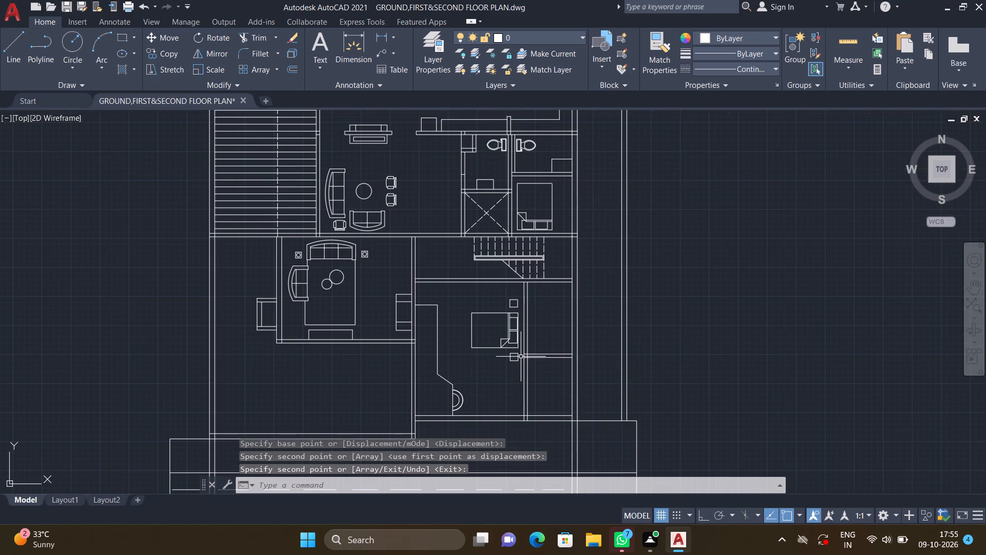
{"action": "scroll", "coordinate": [490, 303], "scroll_direction": "up", "scroll_amount": 1}
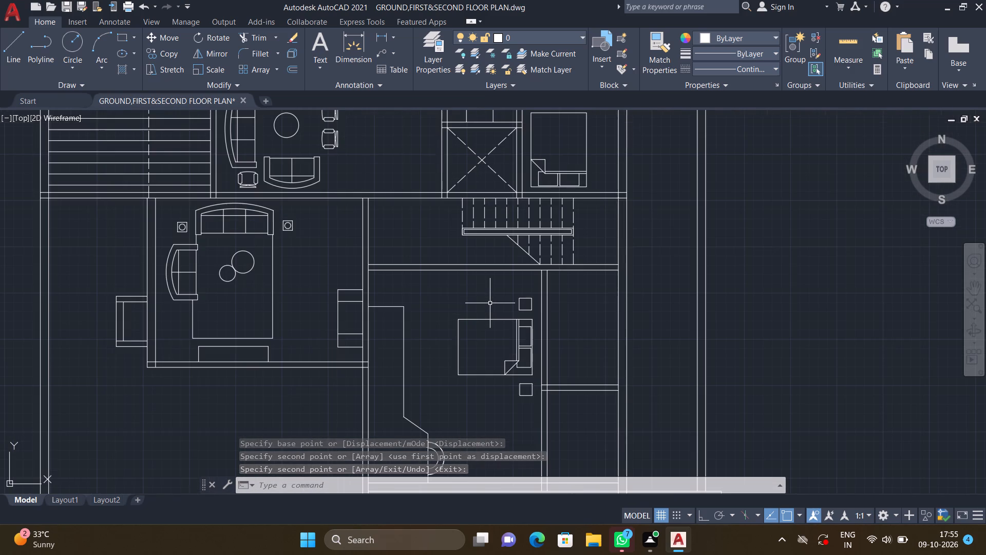
{"action": "key", "text": "l"}
{"action": "key", "text": "Return"}
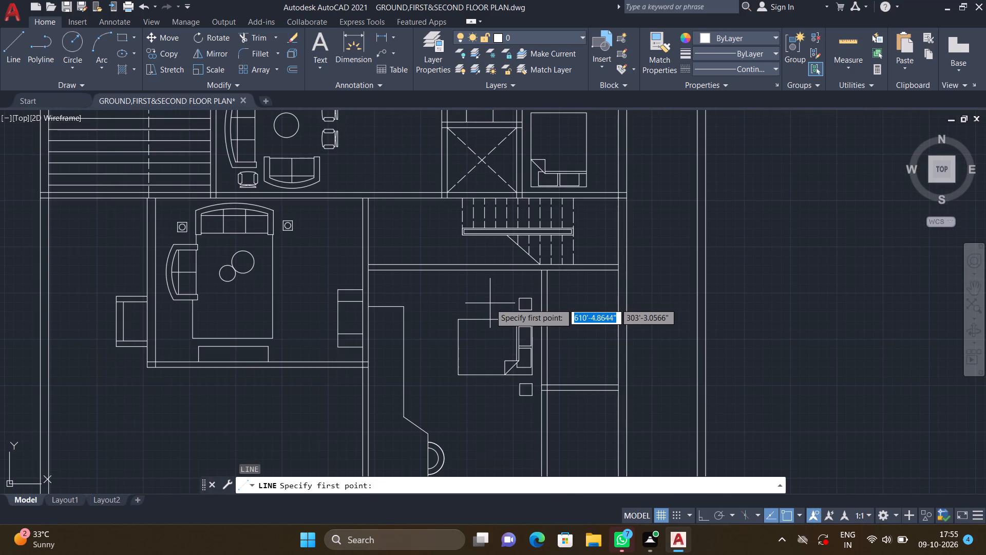
{"action": "scroll", "coordinate": [482, 321], "scroll_direction": "up", "scroll_amount": 3}
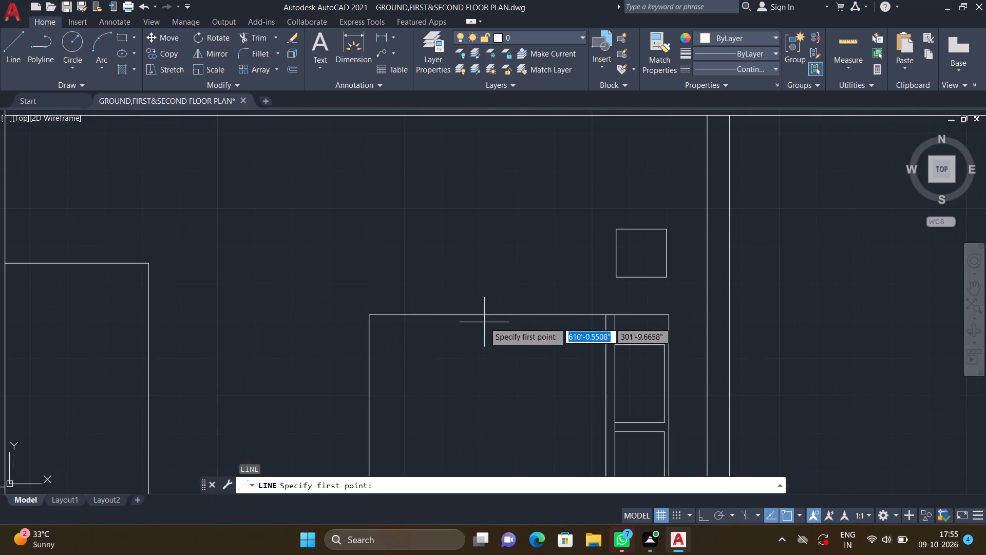
{"action": "double_click", "coordinate": [487, 315]}
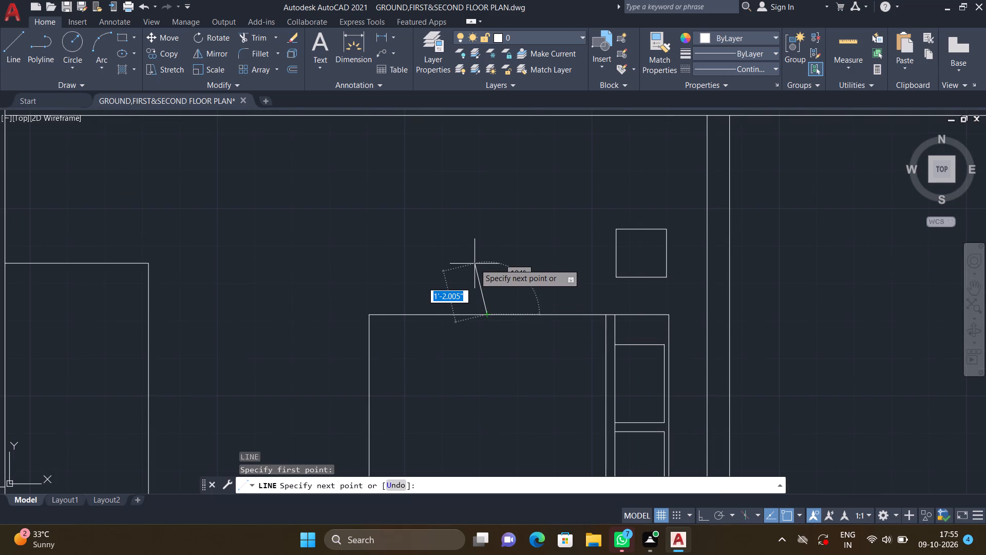
{"action": "key", "text": "F8"}
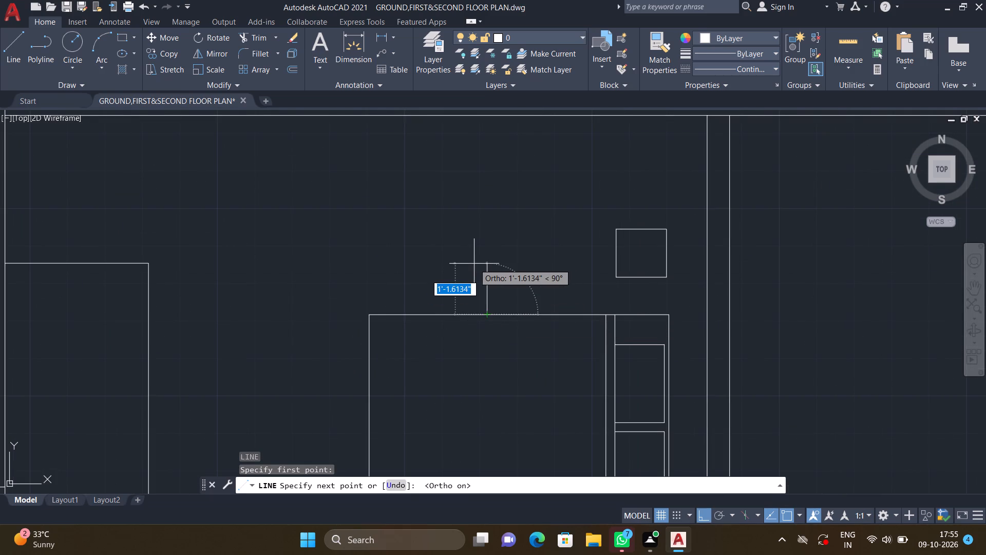
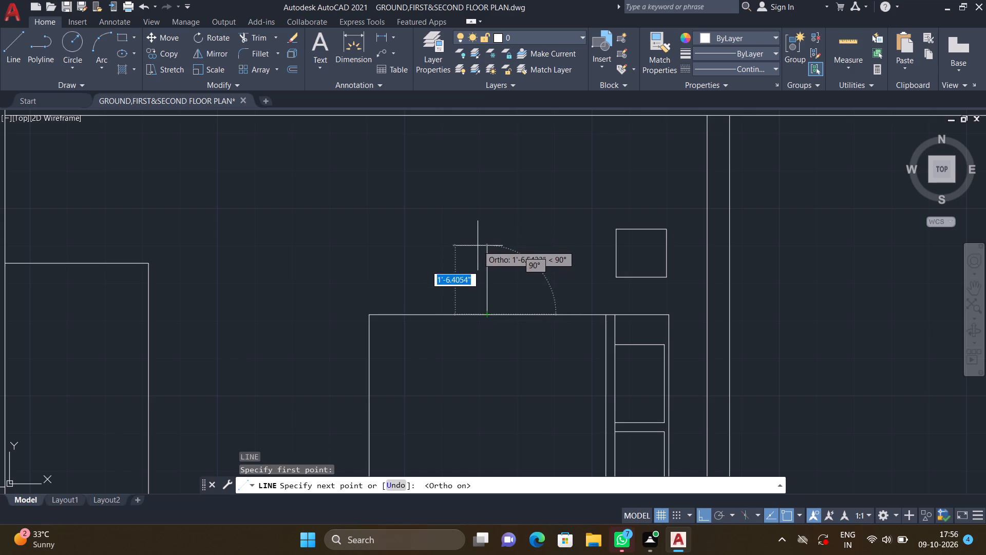
Draw the rug outline from the bed's upper edge outward, past the foot, with a long side about 8'-4" parallel to the foot.
{"action": "left_click", "coordinate": [480, 249]}
{"action": "scroll", "coordinate": [447, 258], "scroll_direction": "down", "scroll_amount": 2}
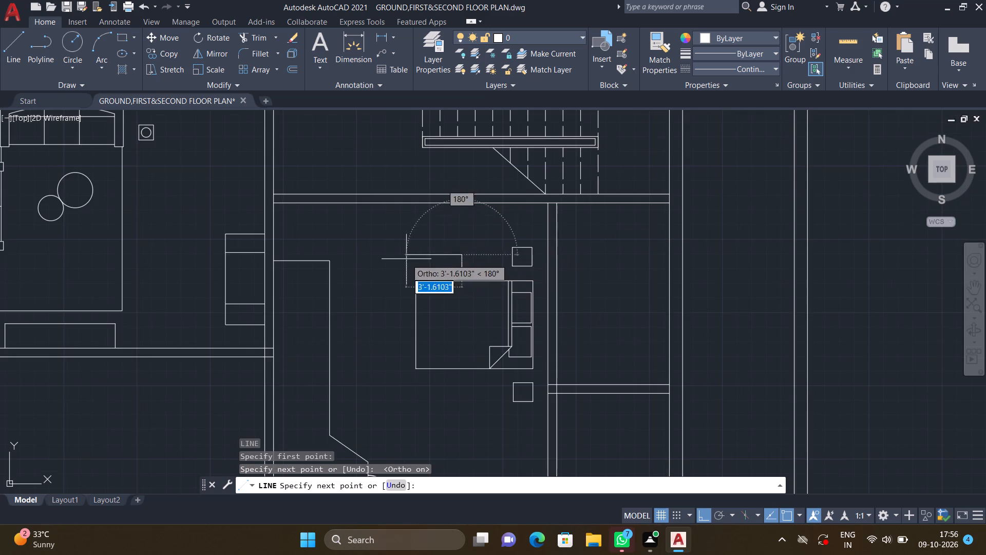
{"action": "middle_click_drag", "start_coordinate": [405, 258], "coordinate": [432, 239]}
{"action": "scroll", "coordinate": [420, 250], "scroll_direction": "up", "scroll_amount": 2}
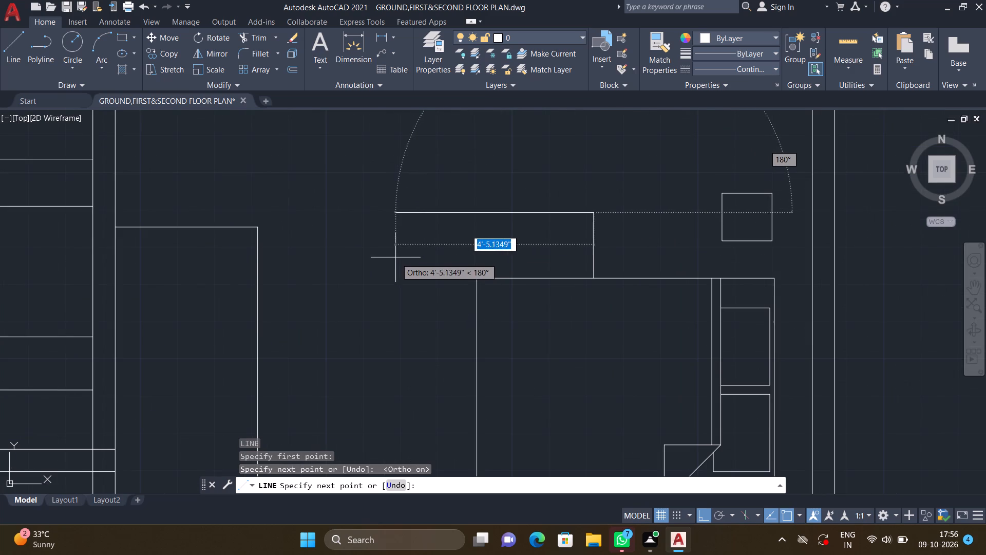
{"action": "double_click", "coordinate": [377, 242]}
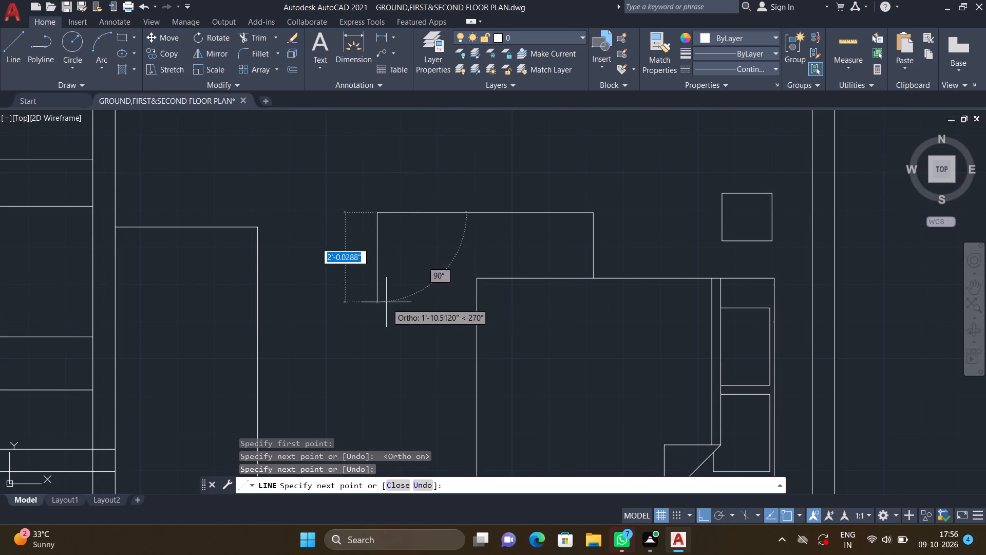
{"action": "scroll", "coordinate": [388, 311], "scroll_direction": "down", "scroll_amount": 2}
{"action": "middle_click_drag", "start_coordinate": [388, 338], "coordinate": [377, 299]}
{"action": "scroll", "coordinate": [382, 344], "scroll_direction": "up", "scroll_amount": 2}
{"action": "middle_click_drag", "start_coordinate": [375, 394], "coordinate": [372, 378]}
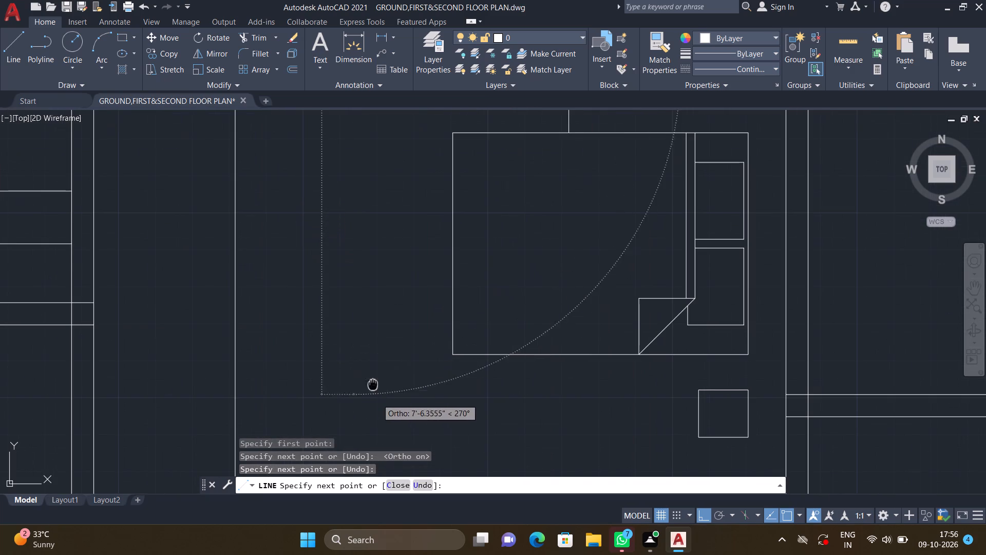
{"action": "middle_click_drag", "start_coordinate": [372, 378], "coordinate": [368, 334]}
{"action": "scroll", "coordinate": [371, 341], "scroll_direction": "down", "scroll_amount": 2}
{"action": "scroll", "coordinate": [373, 358], "scroll_direction": "up", "scroll_amount": 2}
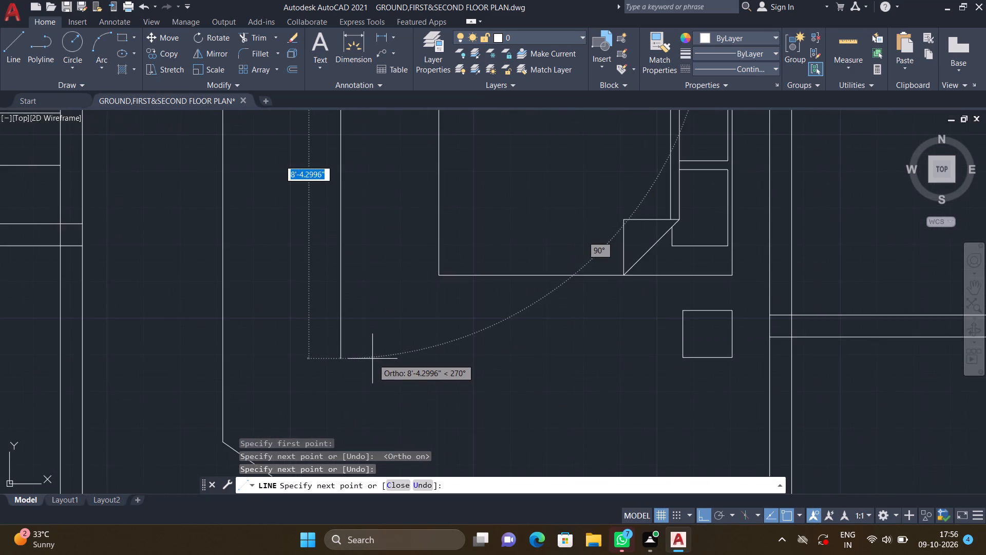
{"action": "scroll", "coordinate": [372, 359], "scroll_direction": "down", "scroll_amount": 2}
{"action": "scroll", "coordinate": [372, 360], "scroll_direction": "up", "scroll_amount": 1}
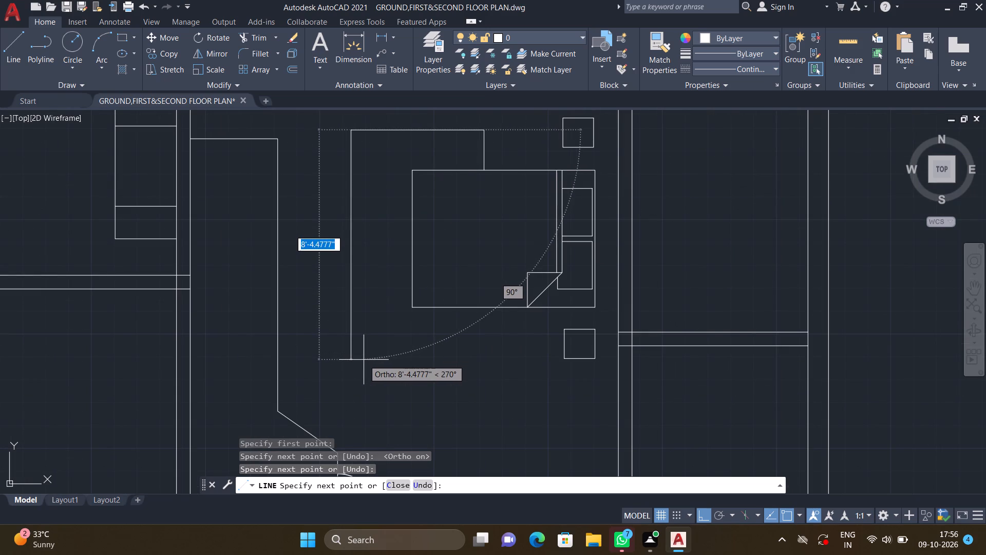
{"action": "left_click", "coordinate": [363, 360]}
Complete the rug outline with a lower edge about 4'-10" long, aligned with the upper edge's end, and a return to the bed.
{"action": "scroll", "coordinate": [448, 357], "scroll_direction": "down", "scroll_amount": 1}
{"action": "scroll", "coordinate": [466, 356], "scroll_direction": "up", "scroll_amount": 1}
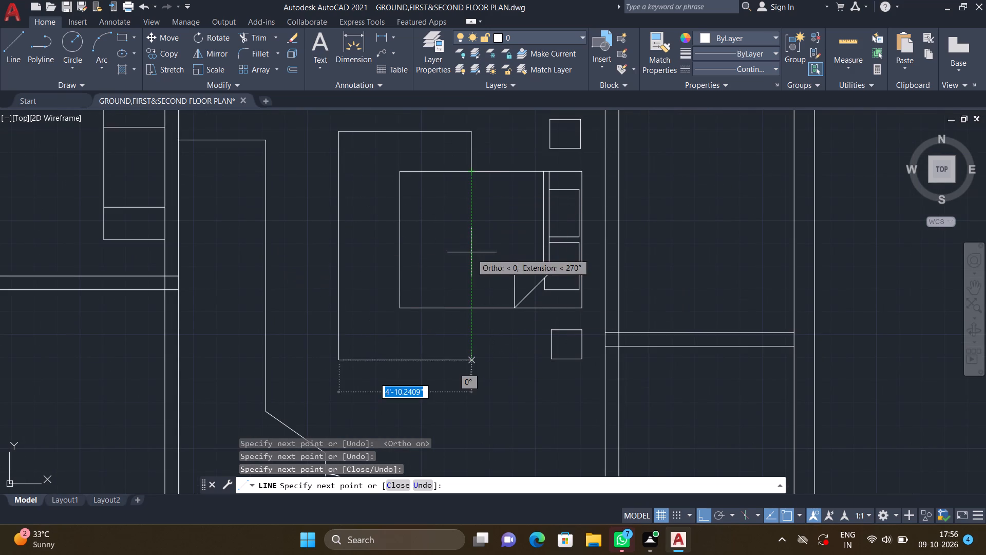
{"action": "double_click", "coordinate": [471, 360]}
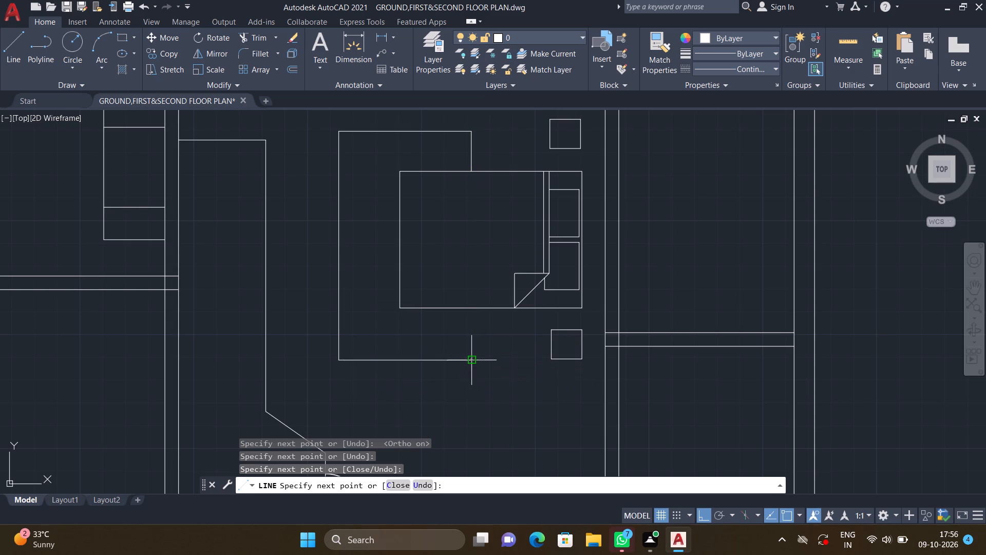
{"action": "scroll", "coordinate": [472, 328], "scroll_direction": "up", "scroll_amount": 3}
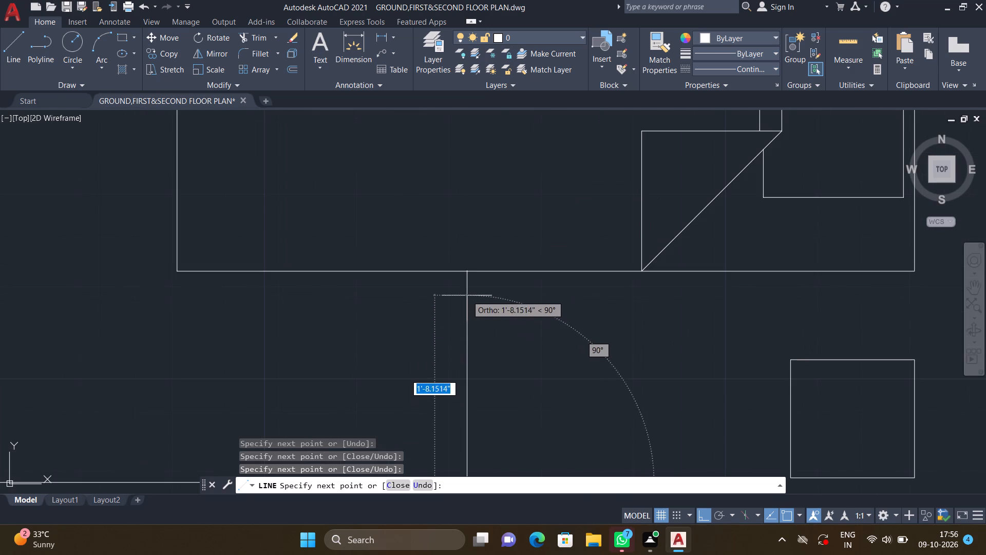
{"action": "double_click", "coordinate": [465, 273]}
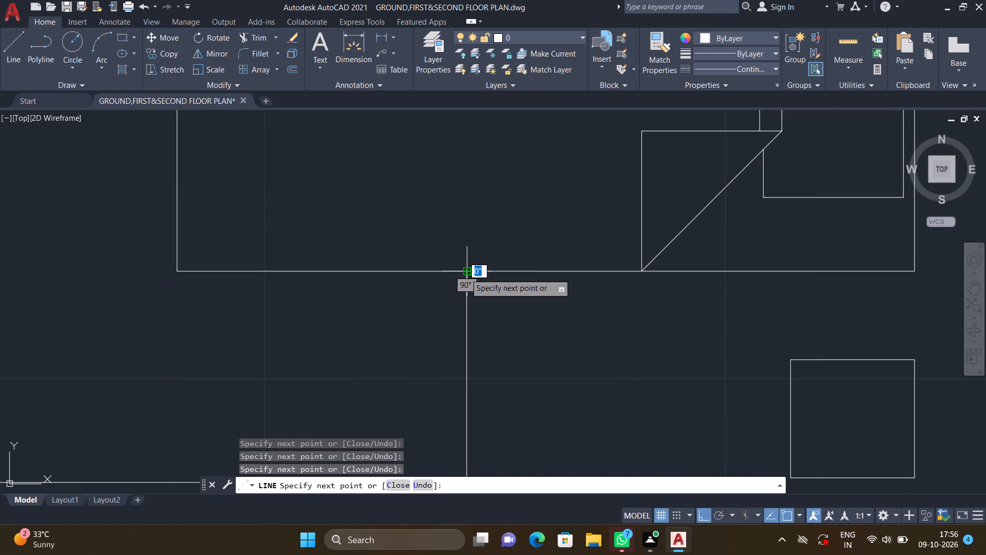
{"action": "key", "text": "Return"}
{"action": "scroll", "coordinate": [461, 275], "scroll_direction": "down", "scroll_amount": 2}
{"action": "scroll", "coordinate": [364, 320], "scroll_direction": "down", "scroll_amount": 2}
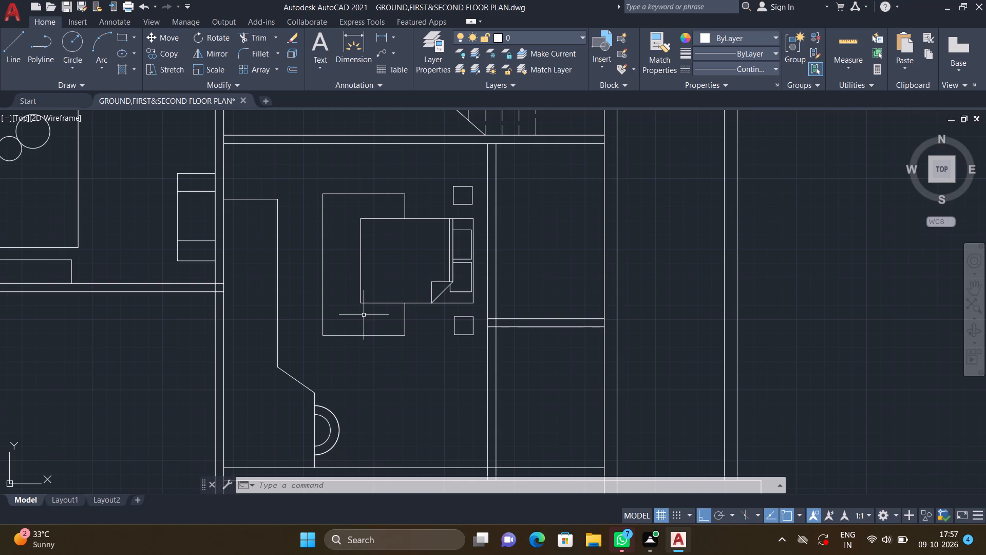
Hatch the rug area around the bed's foot with the STARS pattern.
{"action": "key", "text": "h"}
{"action": "key", "text": "Return"}
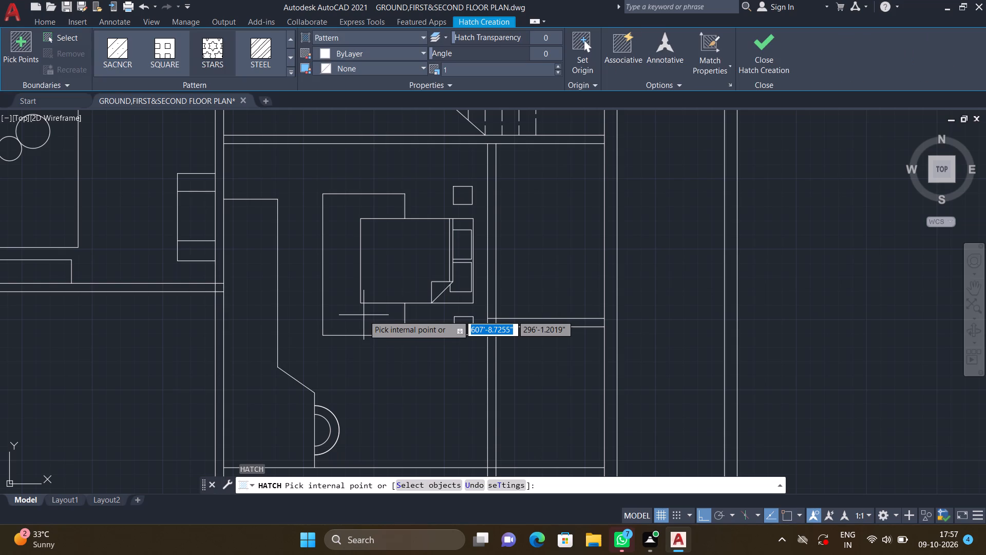
{"action": "left_click", "coordinate": [209, 47]}
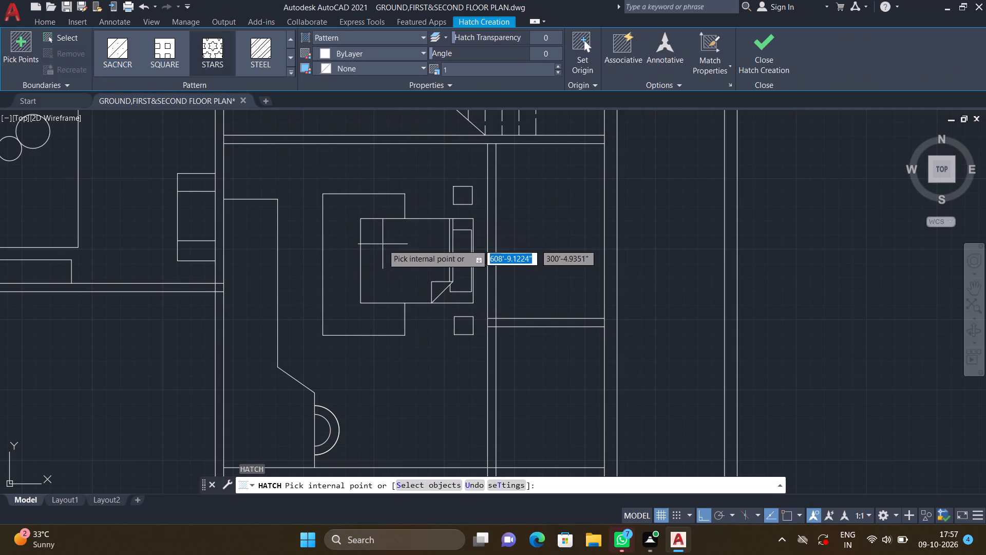
{"action": "scroll", "coordinate": [341, 271], "scroll_direction": "up", "scroll_amount": 2}
{"action": "double_click", "coordinate": [341, 271]}
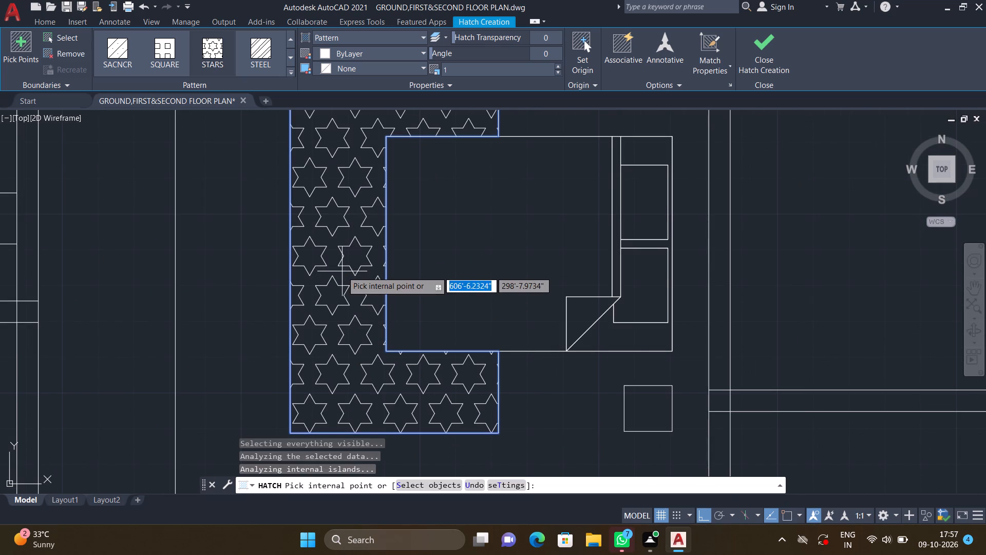
{"action": "key", "text": "Escape"}
Locate the angled armchair among the furniture symbols stored away from the floor plans.
{"action": "scroll", "coordinate": [235, 320], "scroll_direction": "down", "scroll_amount": 3}
{"action": "middle_click_drag", "start_coordinate": [280, 339], "coordinate": [311, 339]}
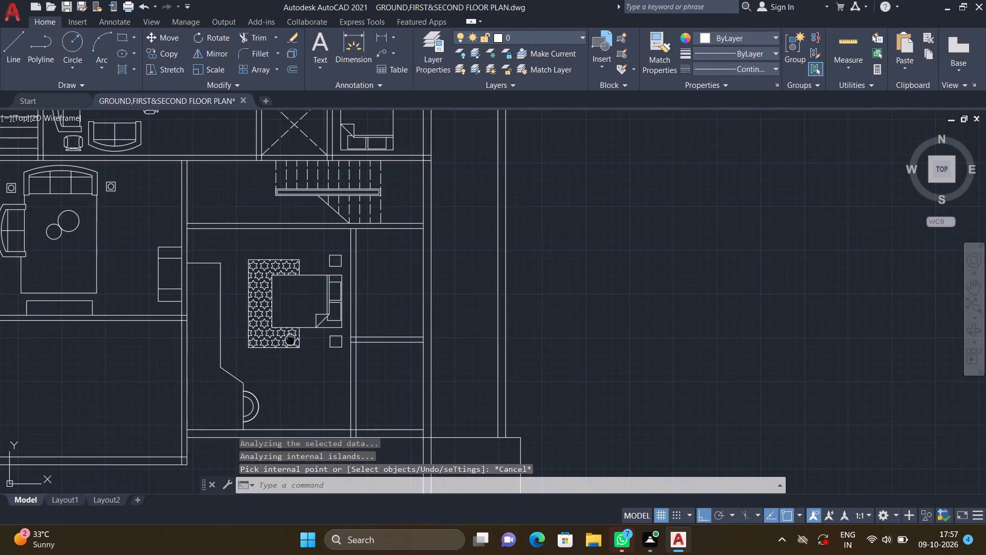
{"action": "middle_click_drag", "start_coordinate": [311, 339], "coordinate": [376, 348]}
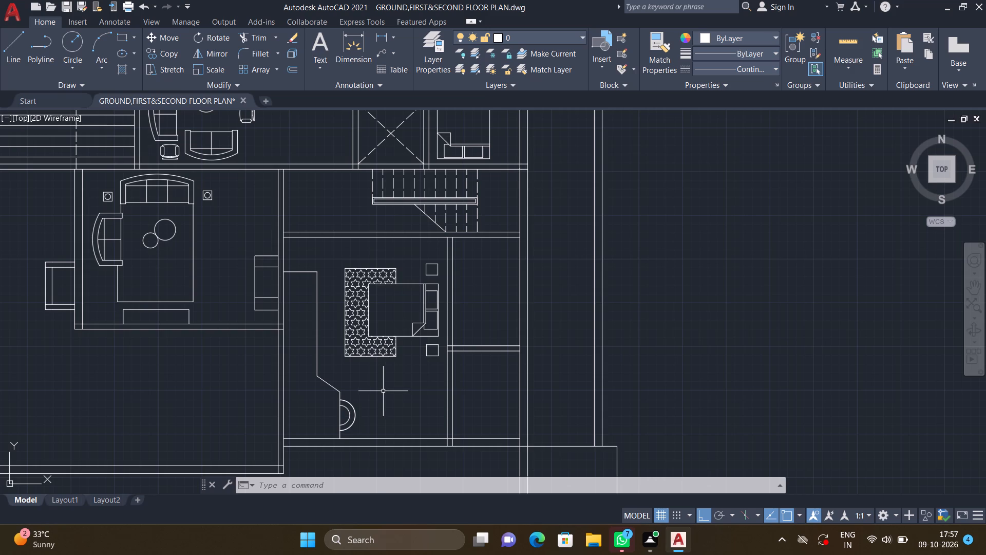
{"action": "scroll", "coordinate": [223, 357], "scroll_direction": "down", "scroll_amount": 4}
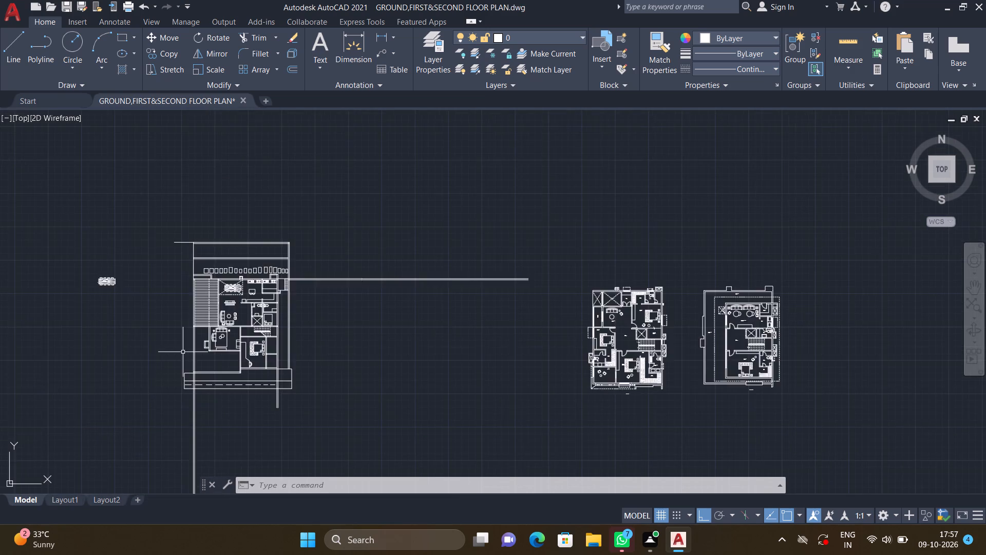
{"action": "middle_click_drag", "start_coordinate": [153, 344], "coordinate": [330, 311]}
{"action": "scroll", "coordinate": [319, 311], "scroll_direction": "down", "scroll_amount": 1}
{"action": "middle_click_drag", "start_coordinate": [216, 319], "coordinate": [405, 304]}
{"action": "scroll", "coordinate": [184, 297], "scroll_direction": "up", "scroll_amount": 3}
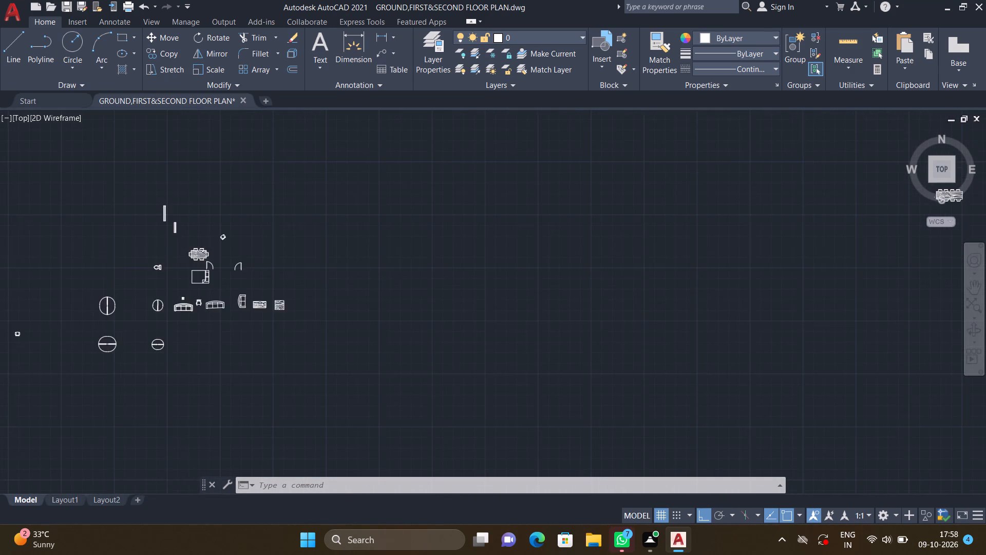
{"action": "middle_click_drag", "start_coordinate": [191, 286], "coordinate": [291, 308]}
{"action": "scroll", "coordinate": [363, 229], "scroll_direction": "up", "scroll_amount": 2}
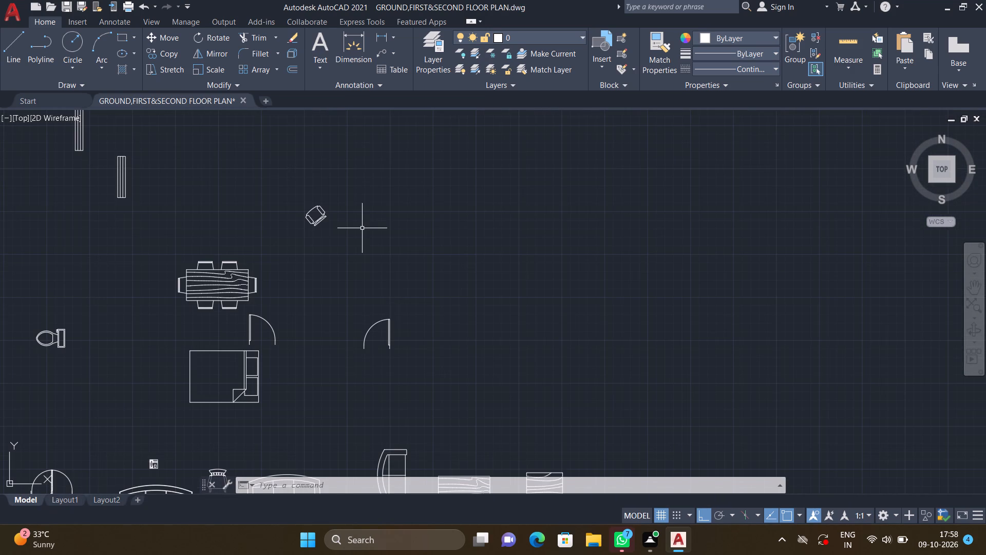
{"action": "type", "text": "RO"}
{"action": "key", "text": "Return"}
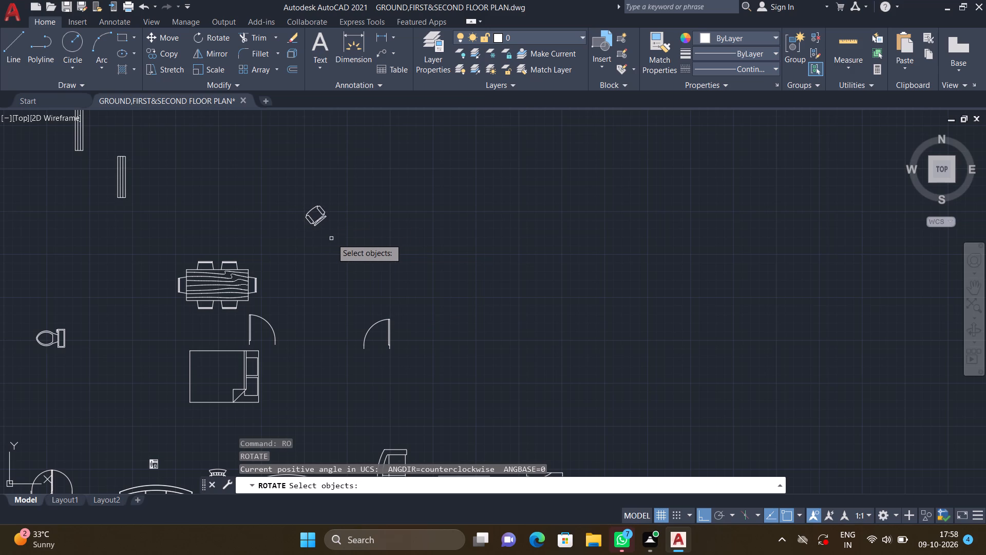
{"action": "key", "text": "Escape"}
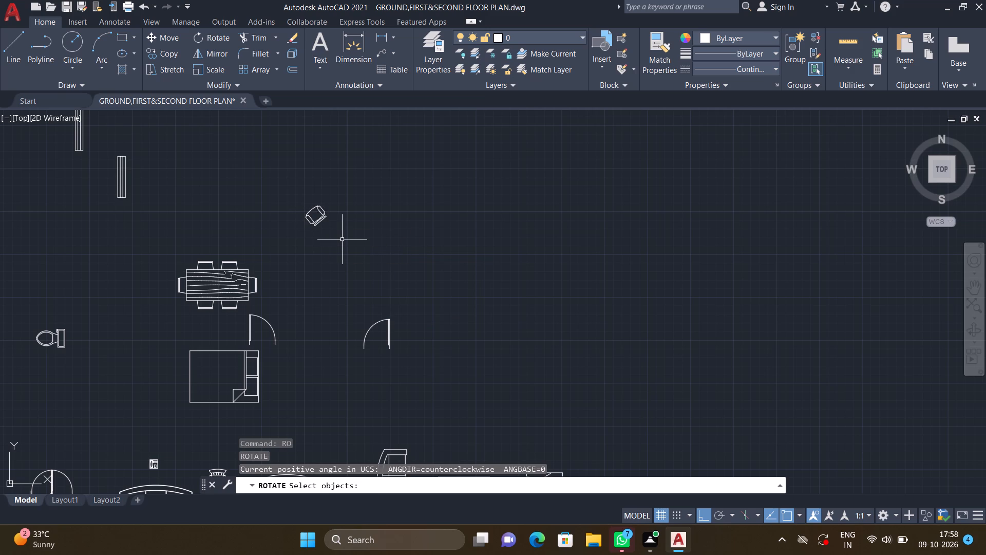
Copy the angled armchair from the furniture symbols into the bedroom, between the star-hatched rug and the half-round seat, with Ortho off.
{"action": "type", "text": "CO"}
{"action": "key", "text": "Return"}
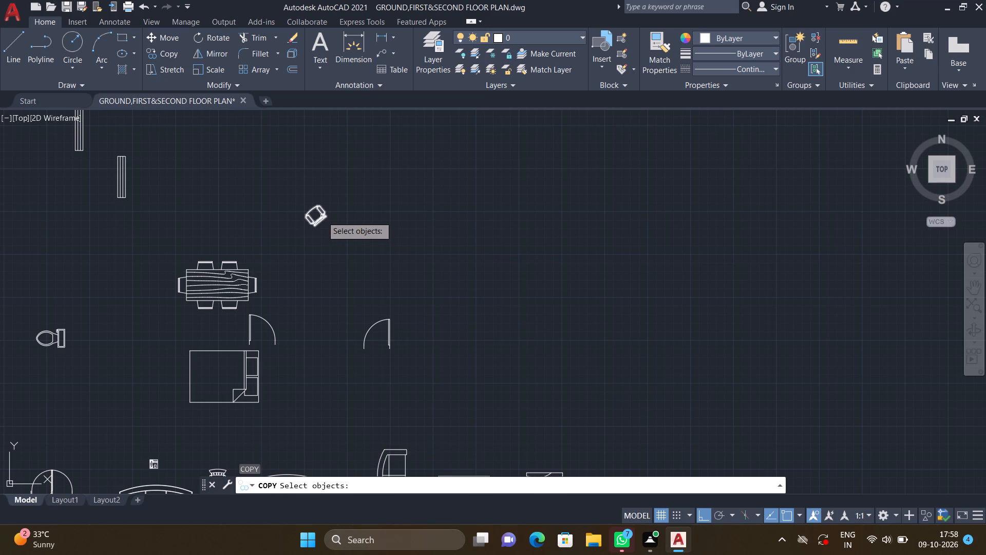
{"action": "double_click", "coordinate": [322, 216]}
{"action": "key", "text": "Return"}
{"action": "scroll", "coordinate": [321, 228], "scroll_direction": "up", "scroll_amount": 3}
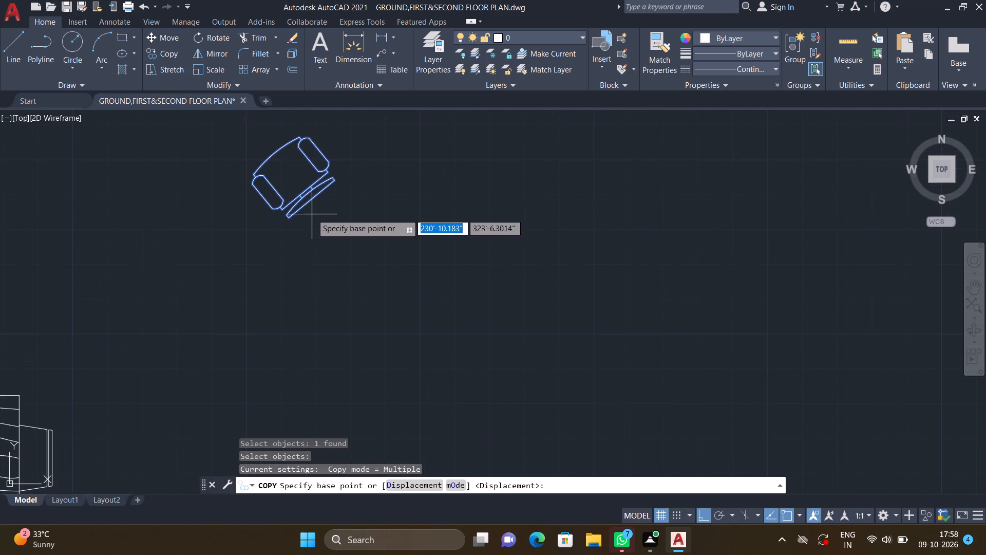
{"action": "left_click", "coordinate": [310, 198]}
{"action": "scroll", "coordinate": [425, 256], "scroll_direction": "down", "scroll_amount": 4}
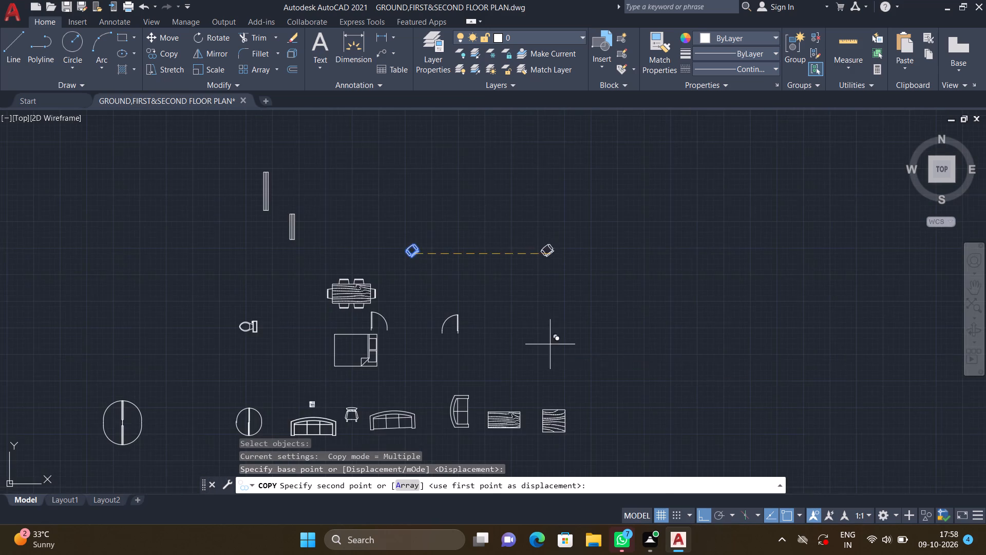
{"action": "middle_click_drag", "start_coordinate": [548, 345], "coordinate": [453, 295]}
{"action": "scroll", "coordinate": [443, 295], "scroll_direction": "down", "scroll_amount": 1}
{"action": "key", "text": "F8"}
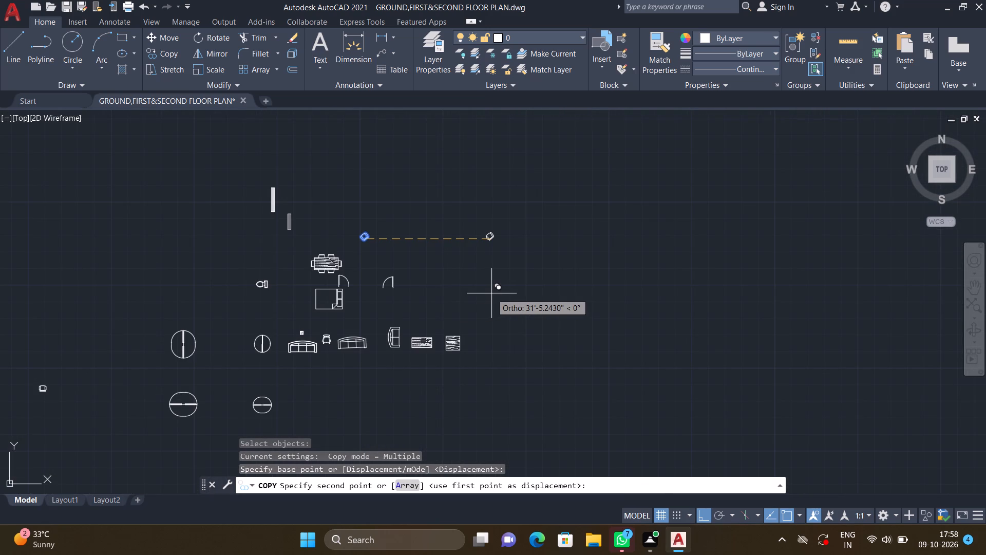
{"action": "scroll", "coordinate": [507, 311], "scroll_direction": "down", "scroll_amount": 4}
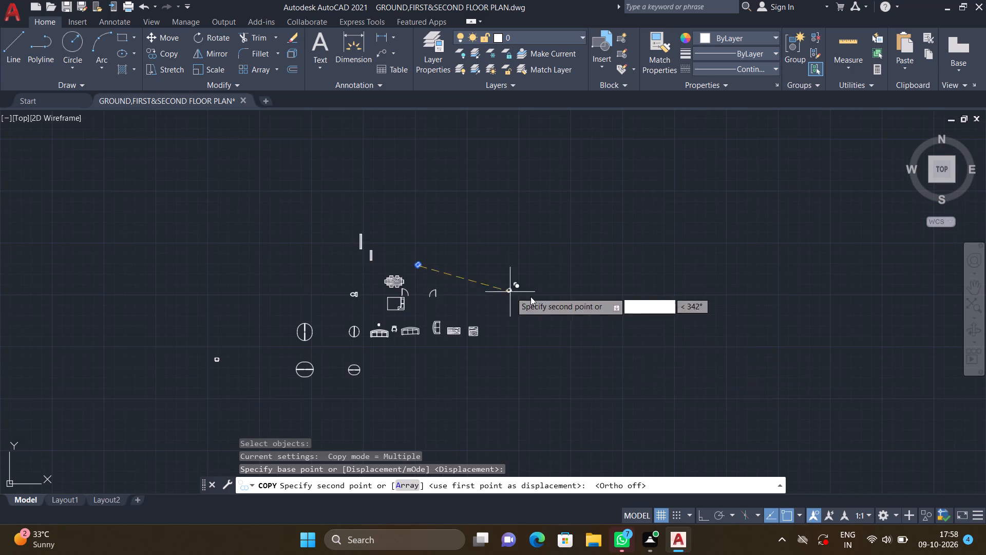
{"action": "scroll", "coordinate": [530, 297], "scroll_direction": "down", "scroll_amount": 1}
{"action": "middle_click_drag", "start_coordinate": [555, 305], "coordinate": [471, 272]}
{"action": "scroll", "coordinate": [472, 275], "scroll_direction": "down", "scroll_amount": 3}
{"action": "middle_click_drag", "start_coordinate": [629, 319], "coordinate": [425, 266]}
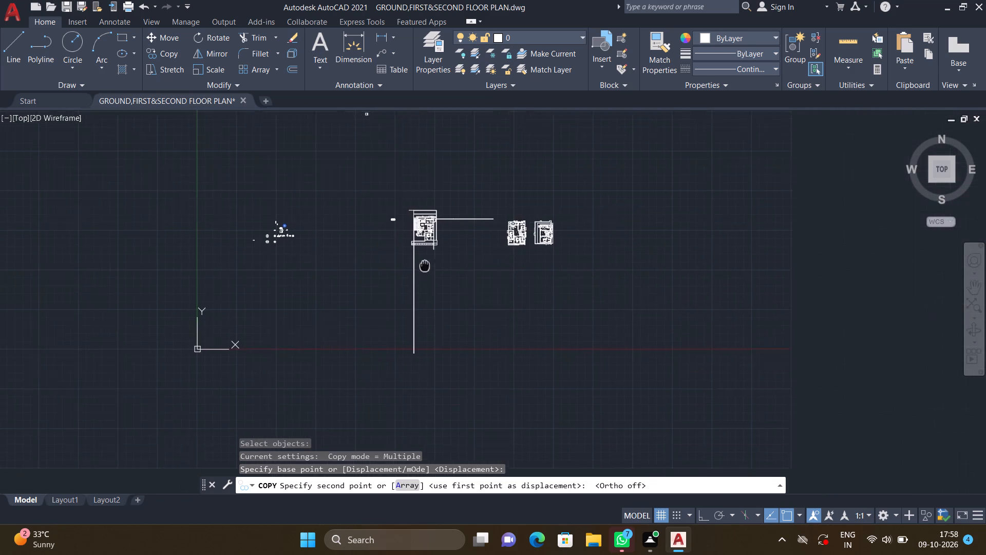
{"action": "middle_click_drag", "start_coordinate": [425, 266], "coordinate": [426, 276]}
{"action": "scroll", "coordinate": [429, 250], "scroll_direction": "up", "scroll_amount": 6}
{"action": "middle_click_drag", "start_coordinate": [405, 234], "coordinate": [422, 285]}
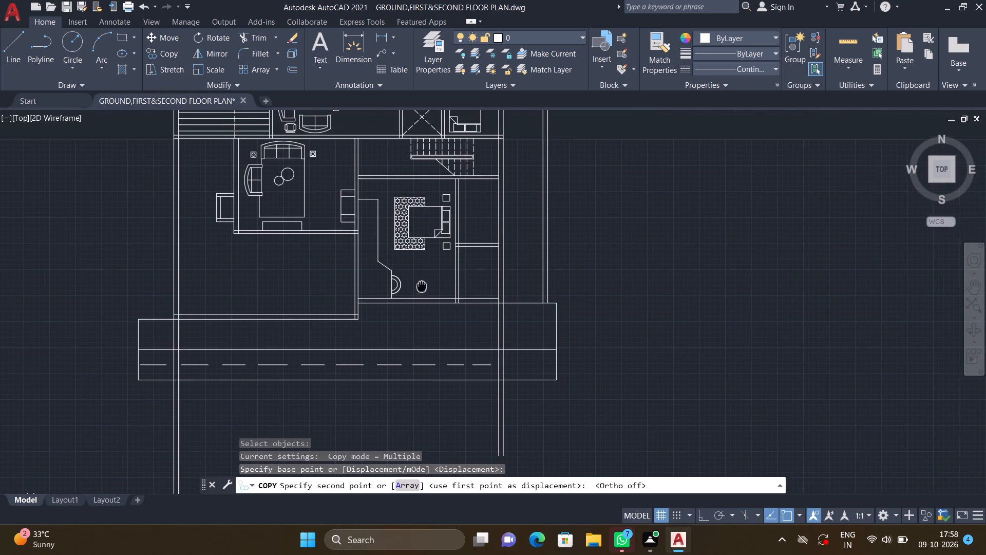
{"action": "scroll", "coordinate": [414, 285], "scroll_direction": "up", "scroll_amount": 1}
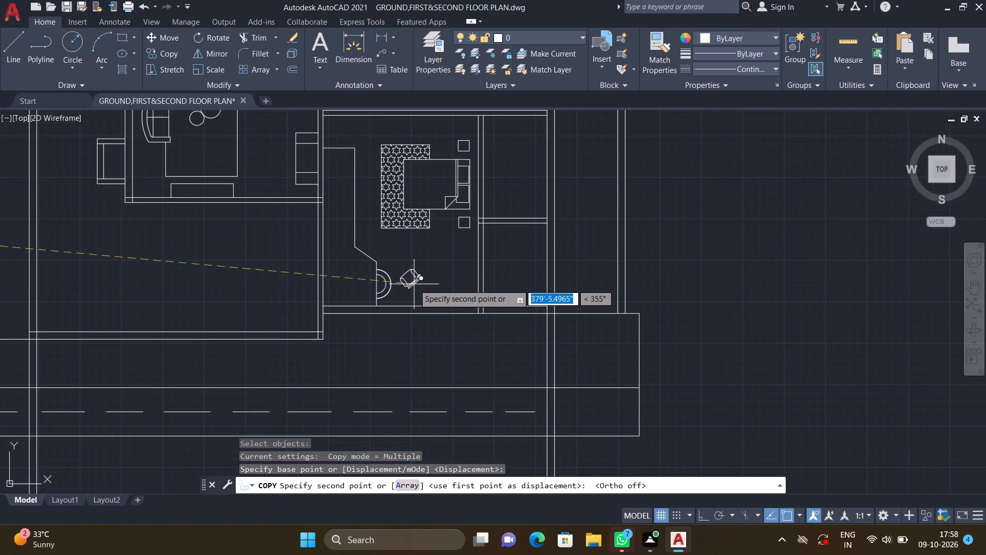
{"action": "middle_click_drag", "start_coordinate": [415, 279], "coordinate": [422, 311]}
{"action": "scroll", "coordinate": [422, 299], "scroll_direction": "up", "scroll_amount": 4}
{"action": "scroll", "coordinate": [396, 281], "scroll_direction": "down", "scroll_amount": 1}
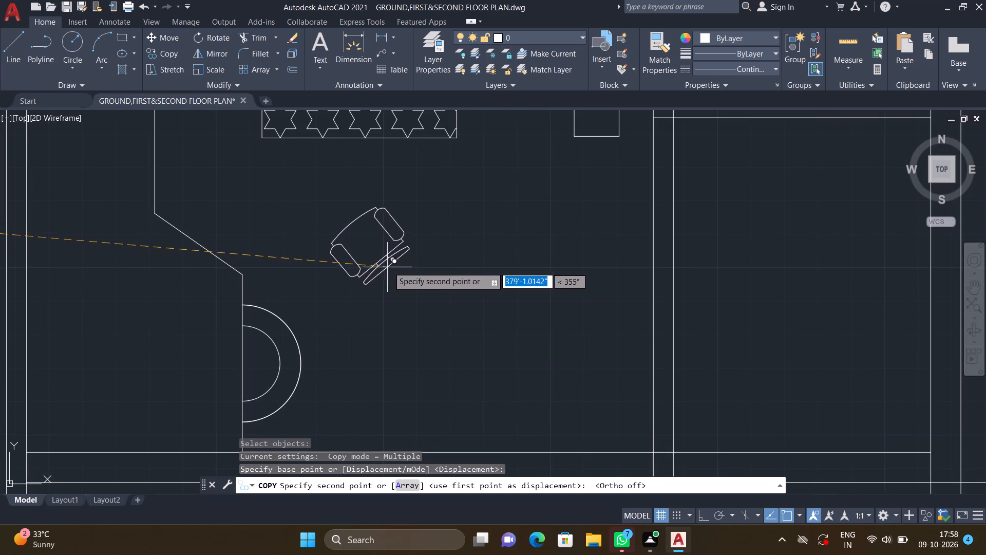
{"action": "double_click", "coordinate": [391, 265]}
{"action": "key", "text": "Return"}
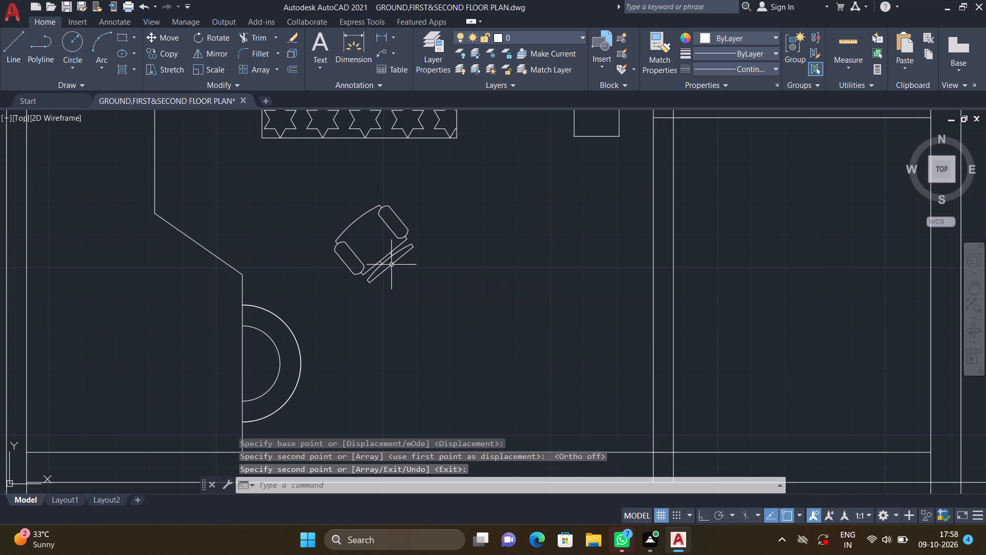
Draw a small round side table as a circle between the copied armchair and the rug.
{"action": "scroll", "coordinate": [385, 277], "scroll_direction": "down", "scroll_amount": 2}
{"action": "middle_click_drag", "start_coordinate": [328, 246], "coordinate": [366, 271]}
{"action": "scroll", "coordinate": [380, 264], "scroll_direction": "up", "scroll_amount": 2}
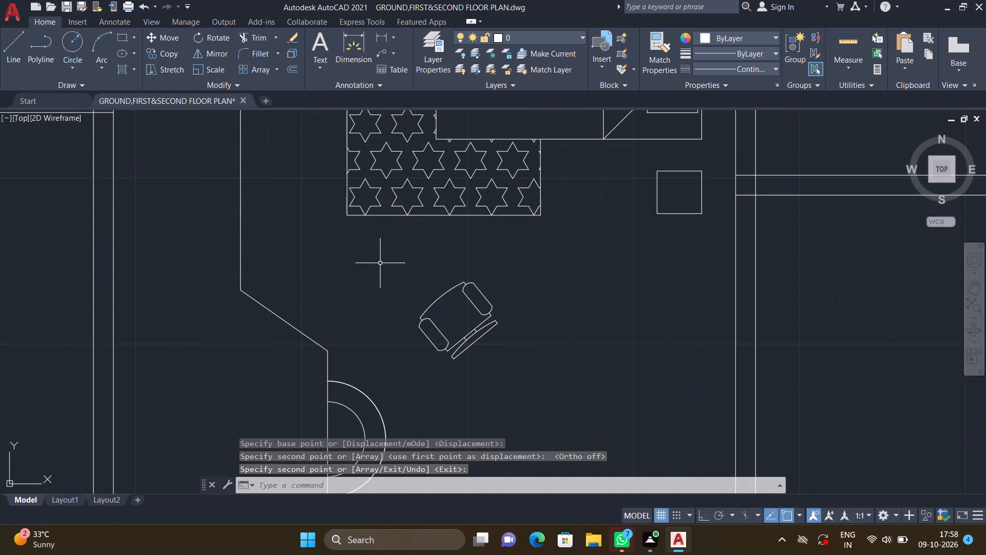
{"action": "key", "text": "c"}
{"action": "key", "text": "Return"}
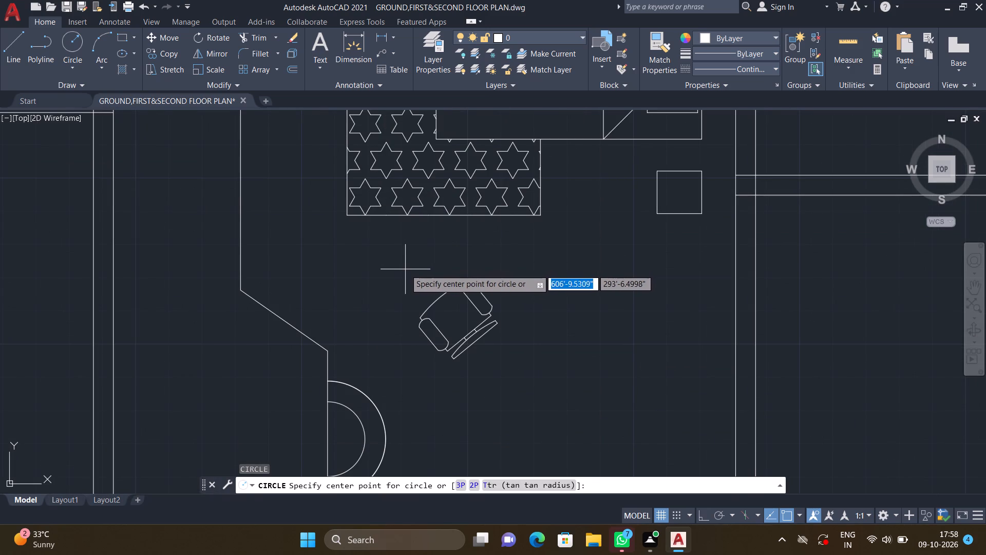
{"action": "double_click", "coordinate": [401, 264]}
{"action": "double_click", "coordinate": [415, 284]}
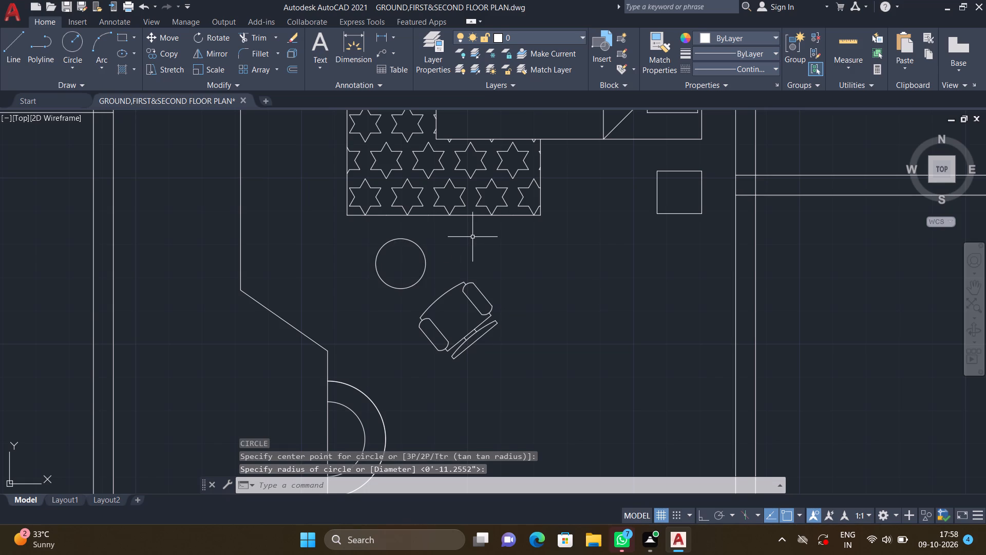
{"action": "scroll", "coordinate": [472, 238], "scroll_direction": "down", "scroll_amount": 2}
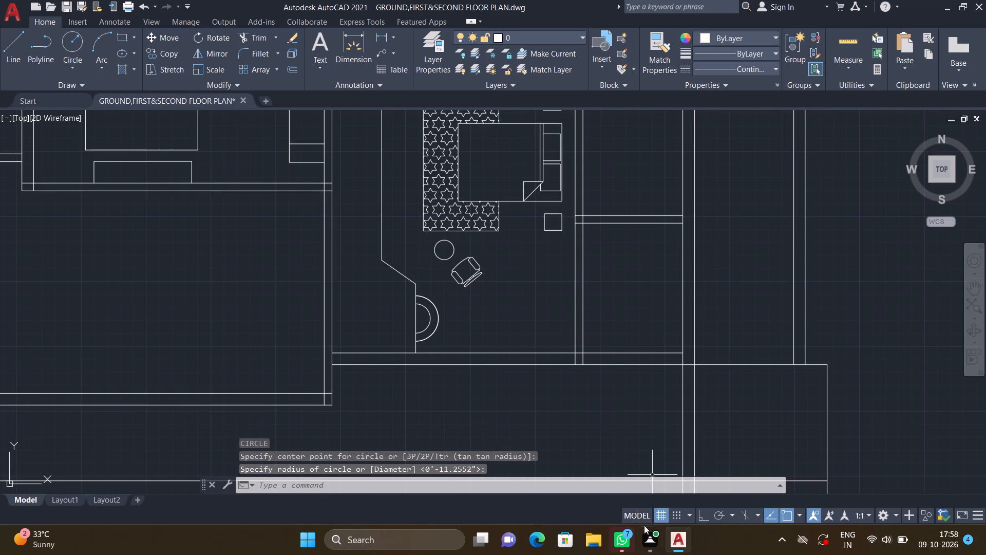
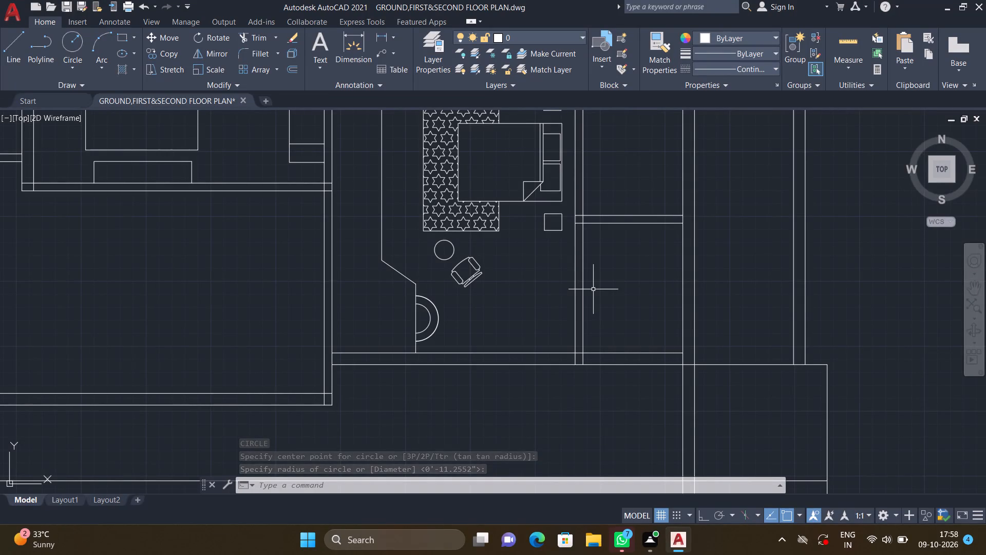
Draw a horizontal 6'-5" line wall to wall across the small room behind the bed, near the staircase wall, with Ortho on.
{"action": "scroll", "coordinate": [567, 287], "scroll_direction": "down", "scroll_amount": 1}
{"action": "middle_click_drag", "start_coordinate": [552, 297], "coordinate": [527, 281]}
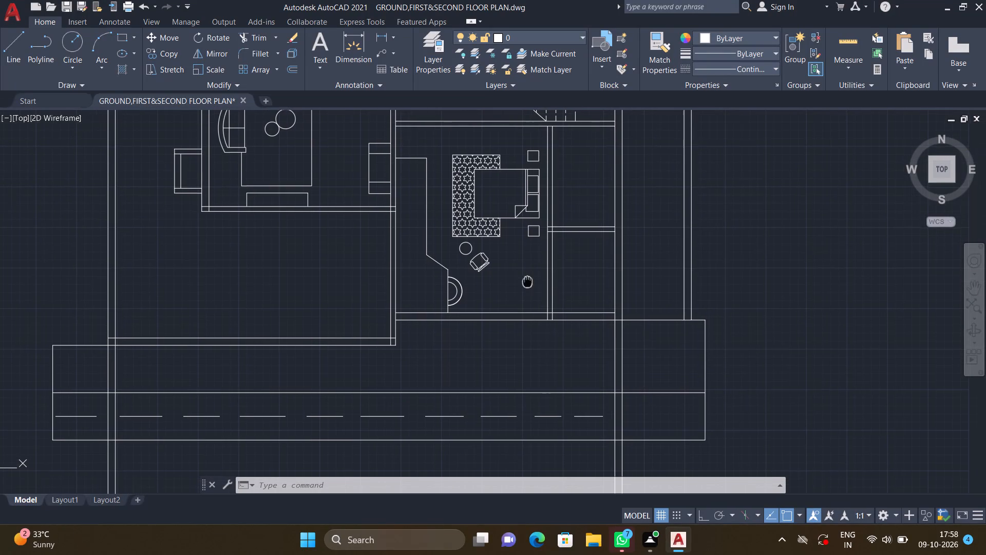
{"action": "scroll", "coordinate": [498, 274], "scroll_direction": "up", "scroll_amount": 2}
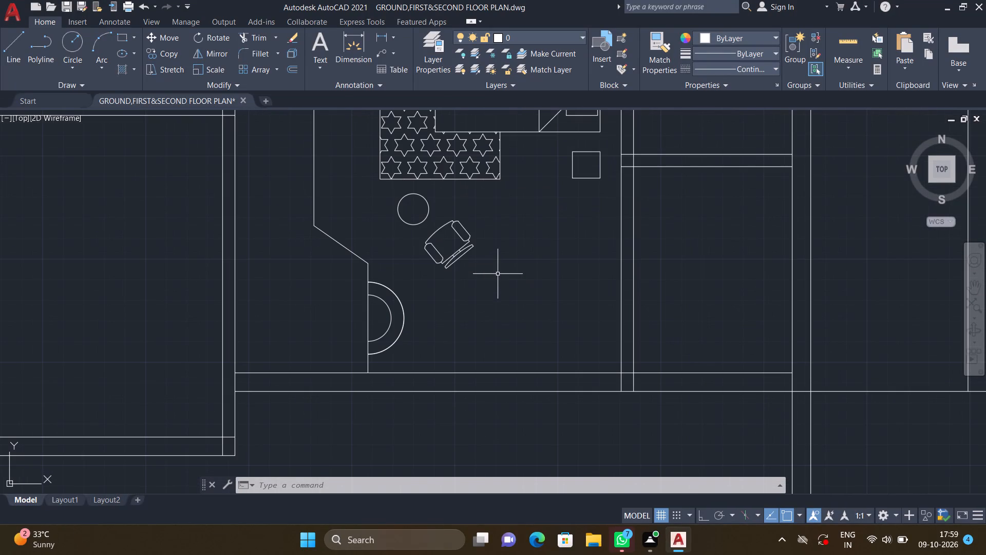
{"action": "middle_click_drag", "start_coordinate": [505, 273], "coordinate": [502, 273]}
{"action": "middle_click_drag", "start_coordinate": [502, 273], "coordinate": [501, 345]}
{"action": "scroll", "coordinate": [503, 338], "scroll_direction": "down", "scroll_amount": 1}
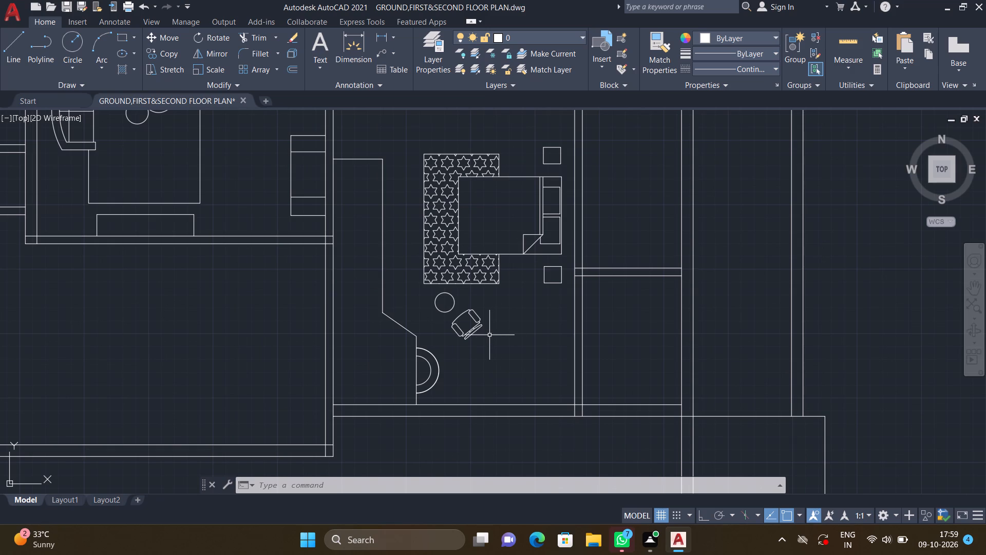
{"action": "middle_click_drag", "start_coordinate": [512, 288], "coordinate": [477, 321]}
{"action": "scroll", "coordinate": [481, 322], "scroll_direction": "down", "scroll_amount": 1}
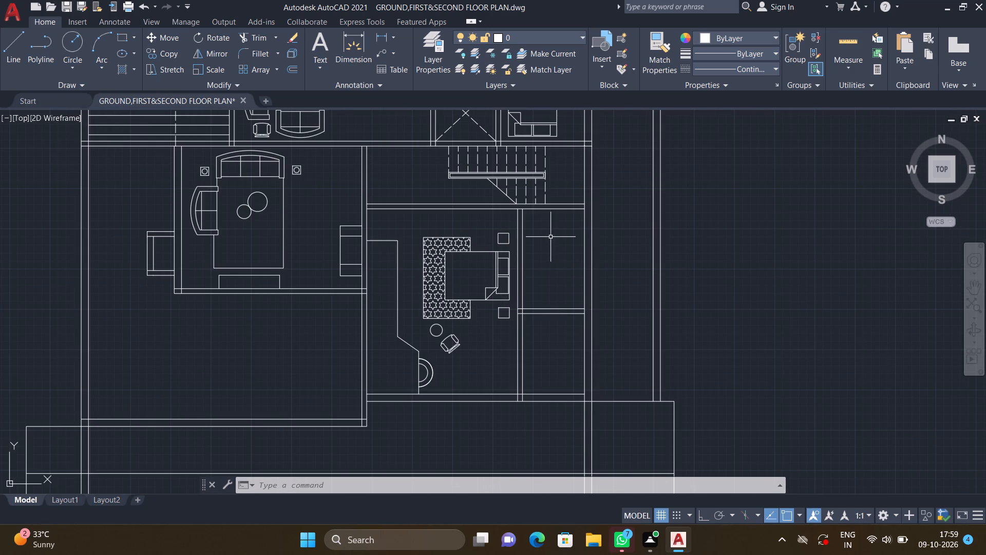
{"action": "key", "text": "l"}
{"action": "key", "text": "Return"}
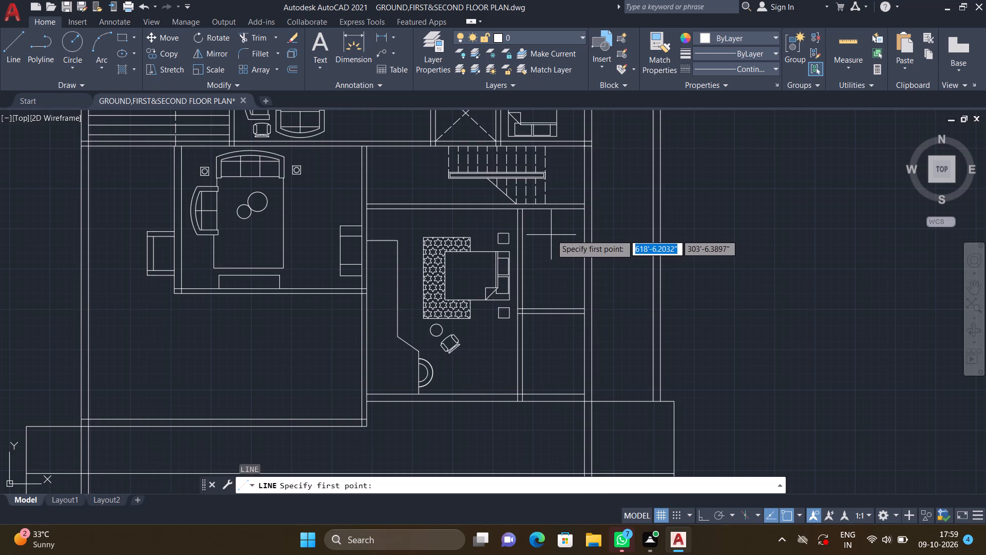
{"action": "scroll", "coordinate": [532, 201], "scroll_direction": "up", "scroll_amount": 3}
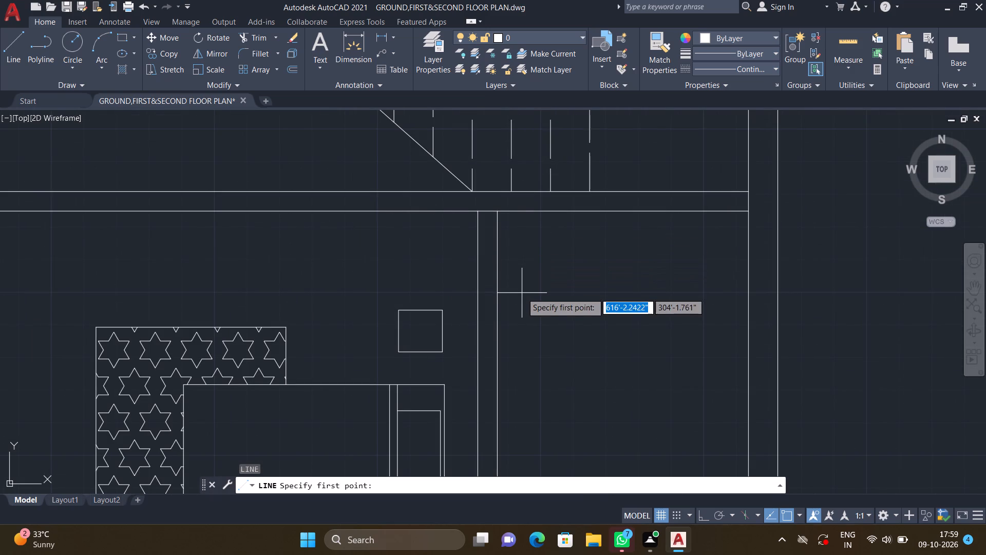
{"action": "double_click", "coordinate": [498, 309]}
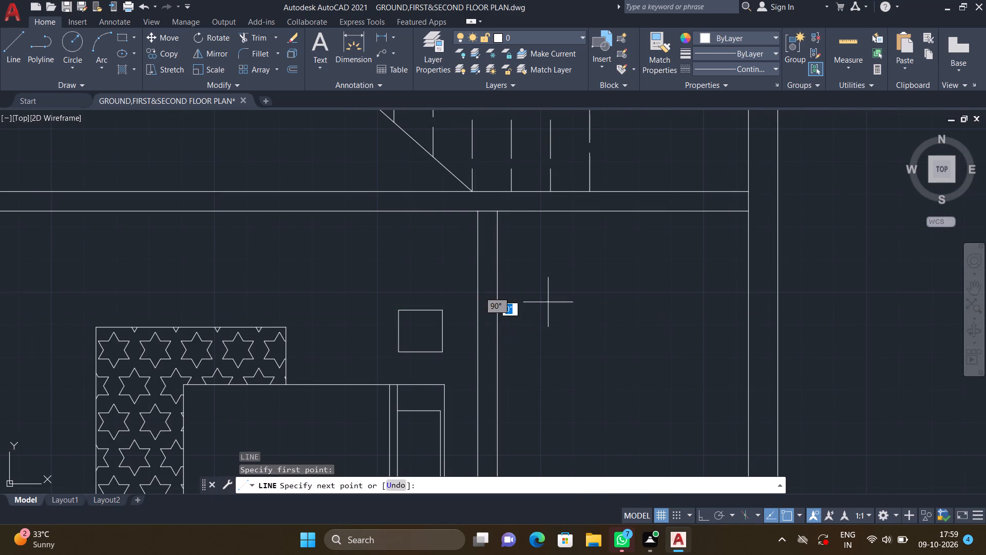
{"action": "scroll", "coordinate": [564, 302], "scroll_direction": "down", "scroll_amount": 1}
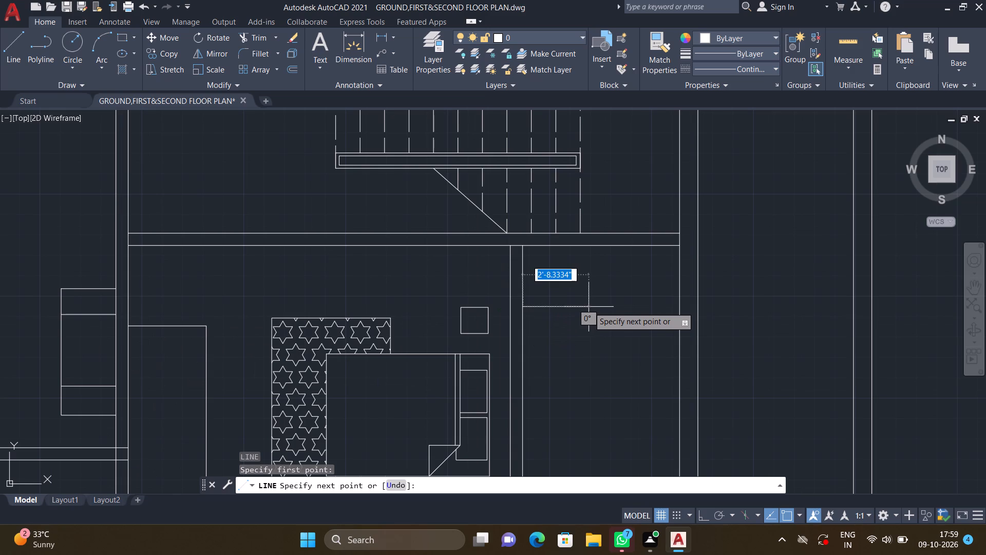
{"action": "key", "text": "F8"}
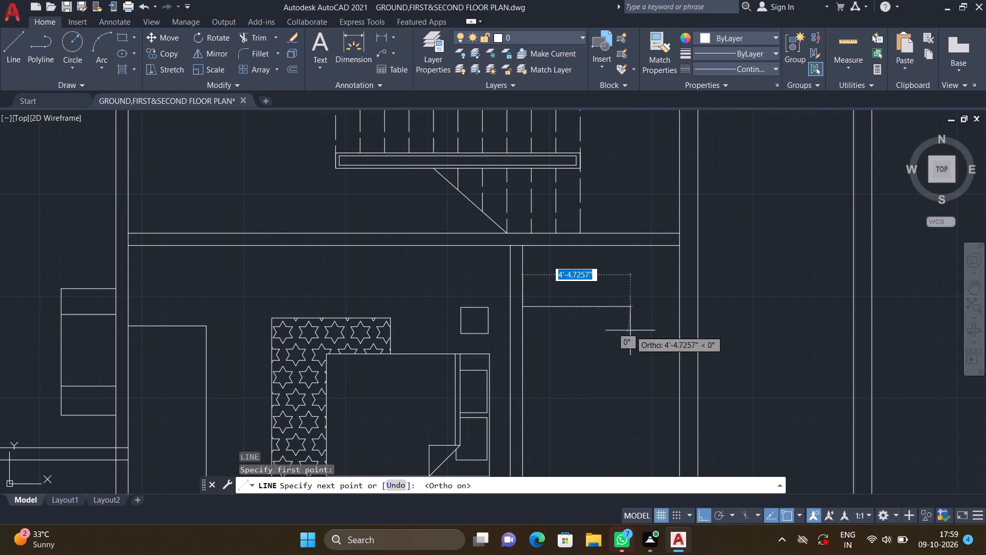
{"action": "middle_click_drag", "start_coordinate": [615, 325], "coordinate": [574, 321]}
{"action": "scroll", "coordinate": [574, 321], "scroll_direction": "down", "scroll_amount": 1}
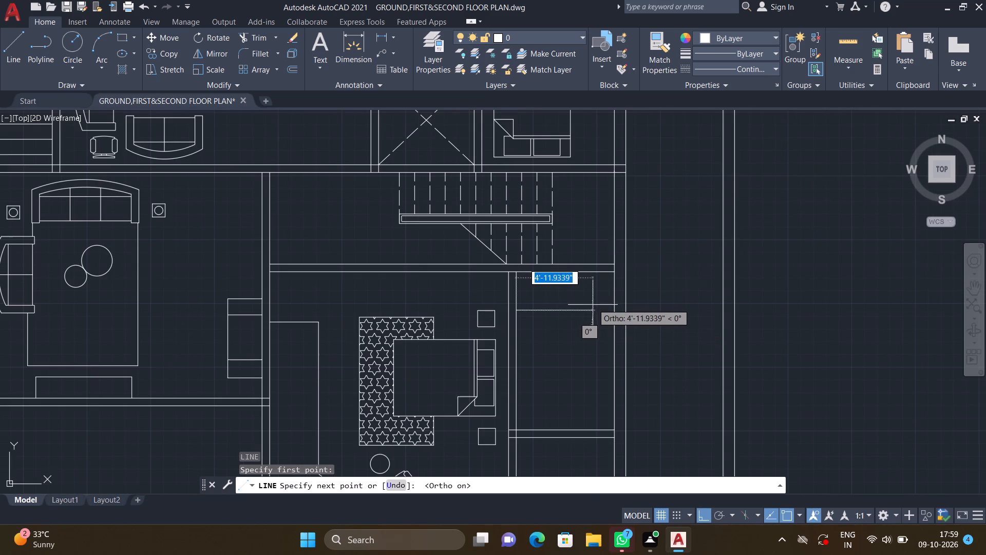
{"action": "scroll", "coordinate": [593, 305], "scroll_direction": "up", "scroll_amount": 2}
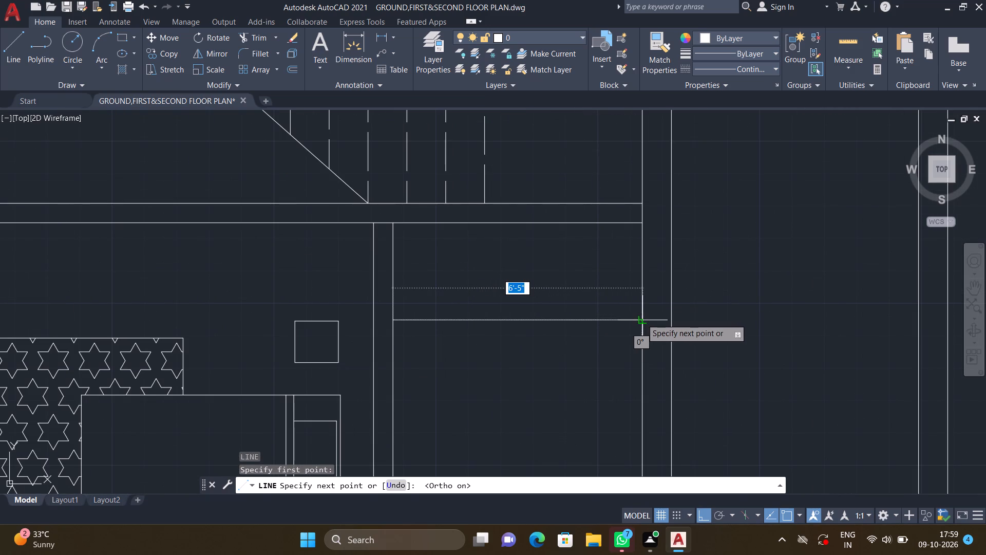
{"action": "double_click", "coordinate": [641, 319]}
{"action": "key", "text": "Return"}
Draw an L-shaped counter outline in the same room's lower outer corner, rising about 2'-7.5" from the partition wall, then across to the outer wall.
{"action": "scroll", "coordinate": [564, 335], "scroll_direction": "down", "scroll_amount": 2}
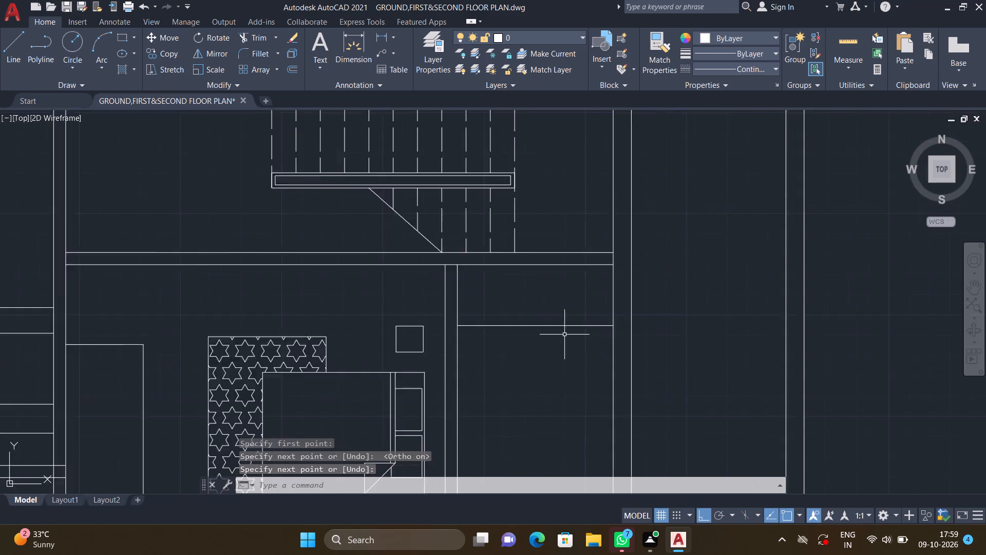
{"action": "scroll", "coordinate": [564, 335], "scroll_direction": "down", "scroll_amount": 1}
{"action": "middle_click_drag", "start_coordinate": [547, 351], "coordinate": [543, 311]}
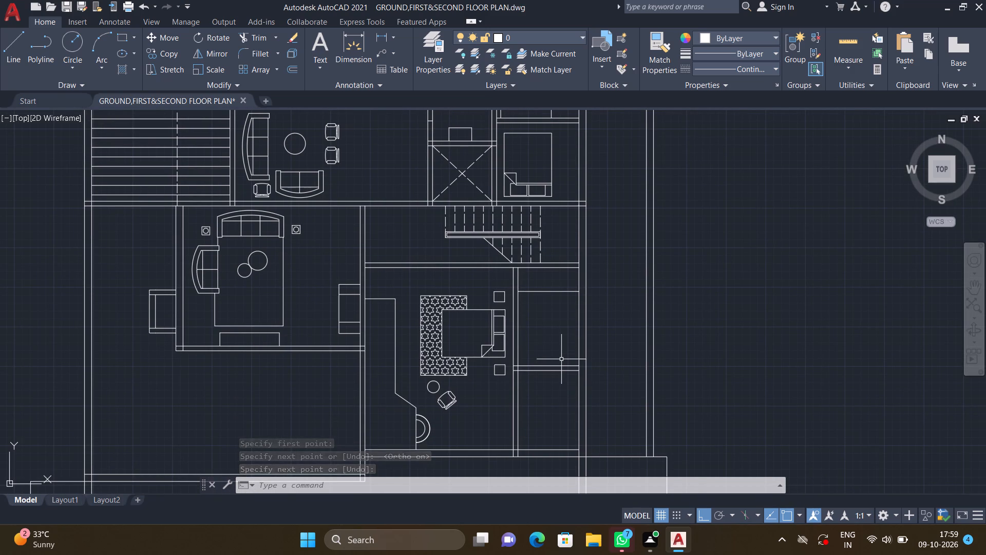
{"action": "scroll", "coordinate": [561, 359], "scroll_direction": "up", "scroll_amount": 2}
{"action": "key", "text": "l"}
{"action": "key", "text": "Return"}
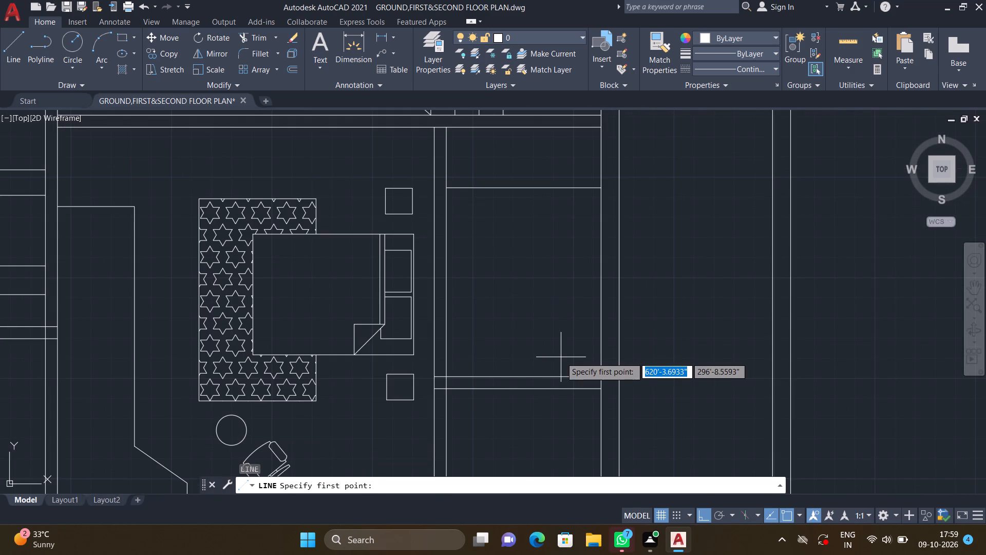
{"action": "scroll", "coordinate": [562, 381], "scroll_direction": "up", "scroll_amount": 2}
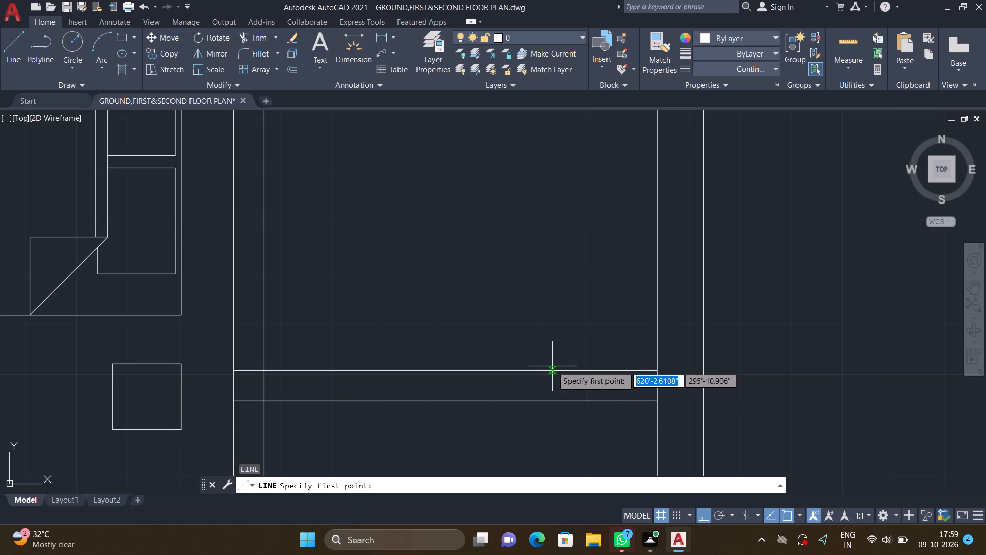
{"action": "scroll", "coordinate": [556, 371], "scroll_direction": "up", "scroll_amount": 1}
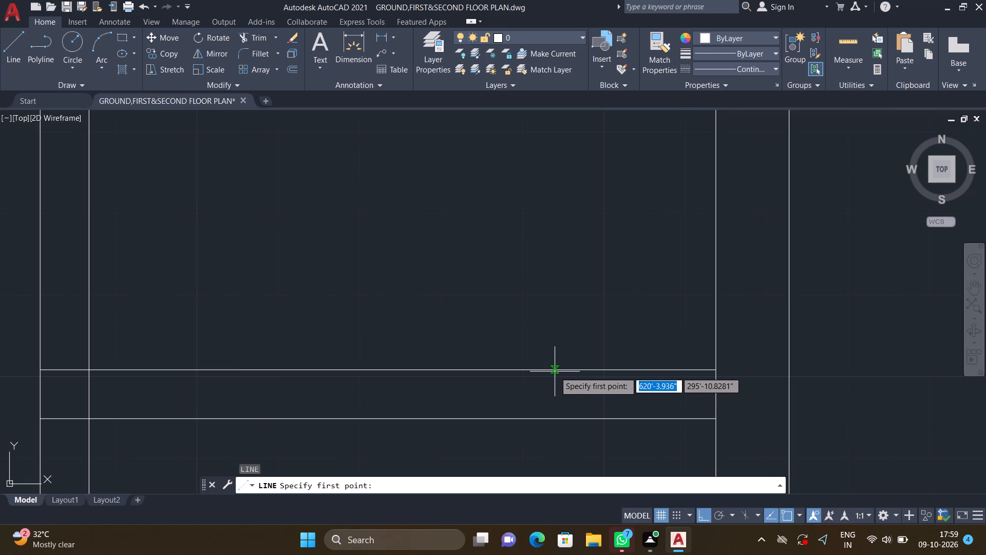
{"action": "left_click", "coordinate": [555, 372]}
{"action": "scroll", "coordinate": [553, 283], "scroll_direction": "down", "scroll_amount": 2}
{"action": "middle_click_drag", "start_coordinate": [557, 227], "coordinate": [540, 274]}
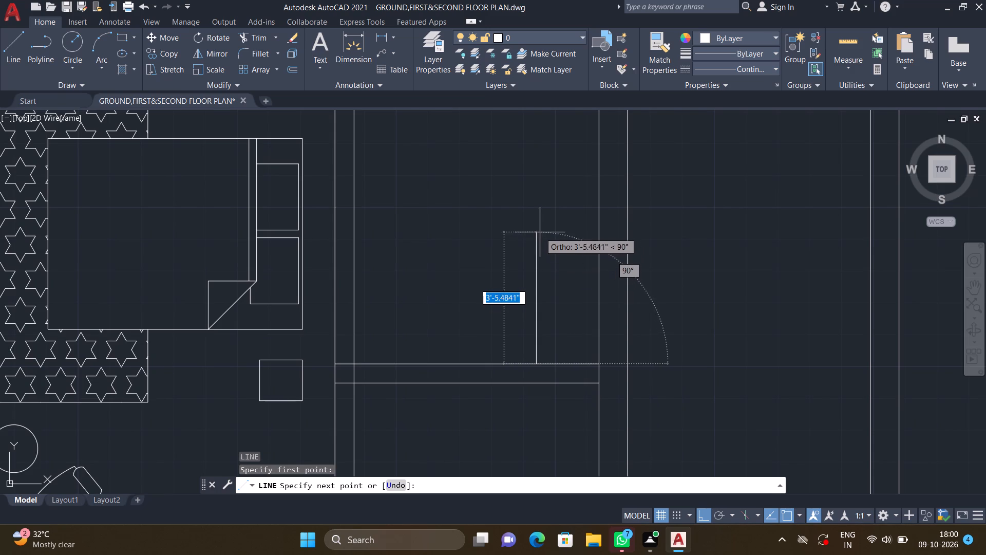
{"action": "scroll", "coordinate": [538, 241], "scroll_direction": "up", "scroll_amount": 1}
{"action": "middle_click_drag", "start_coordinate": [530, 273], "coordinate": [502, 233]}
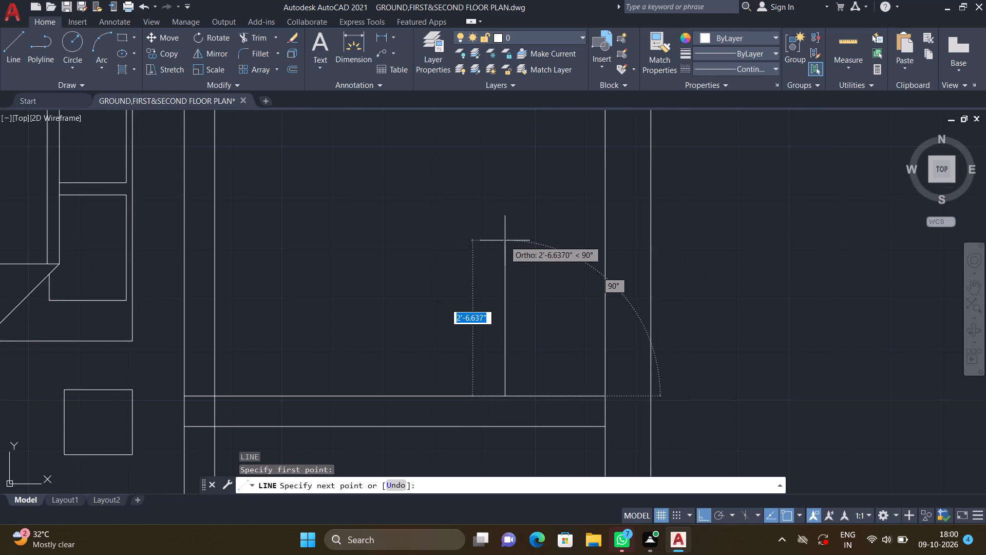
{"action": "scroll", "coordinate": [510, 243], "scroll_direction": "up", "scroll_amount": 1}
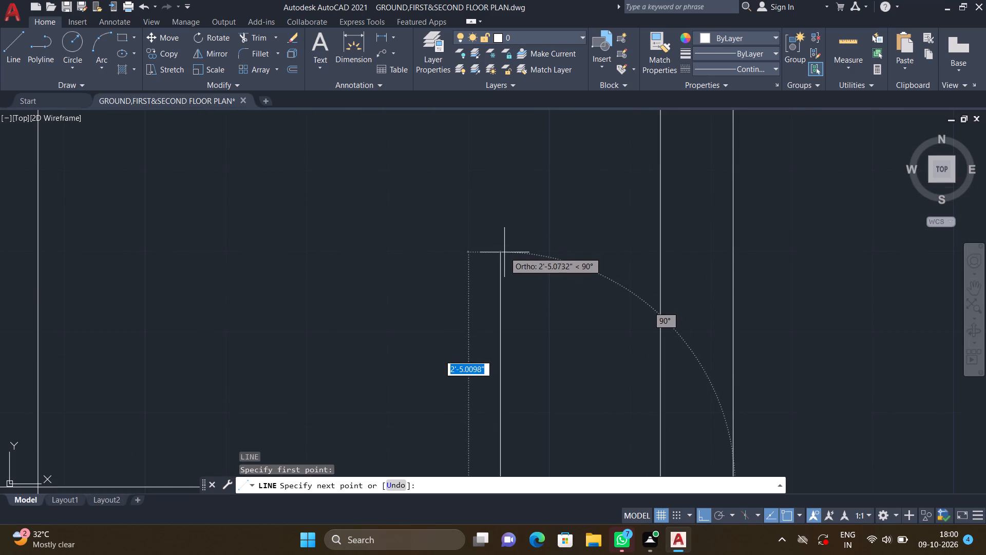
{"action": "scroll", "coordinate": [504, 254], "scroll_direction": "down", "scroll_amount": 1}
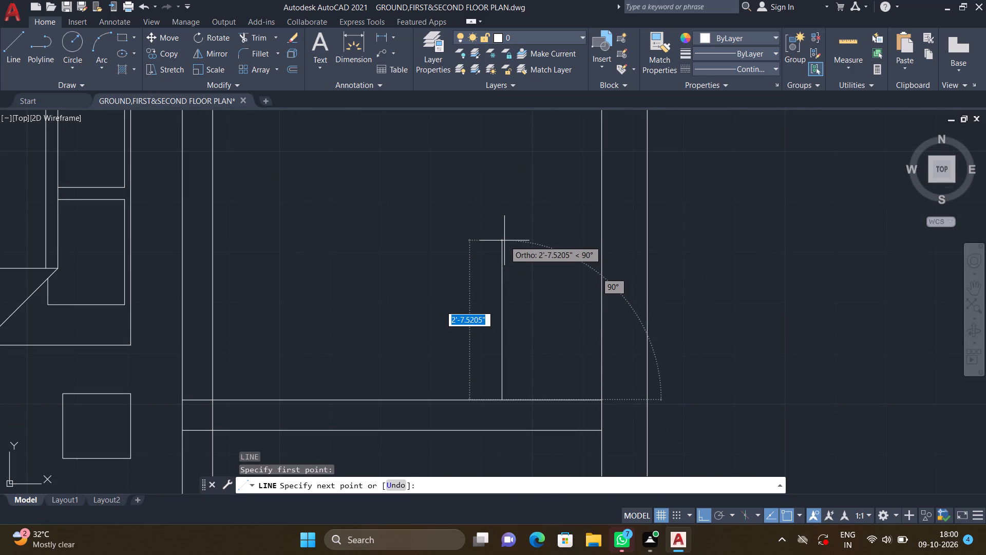
{"action": "double_click", "coordinate": [504, 240]}
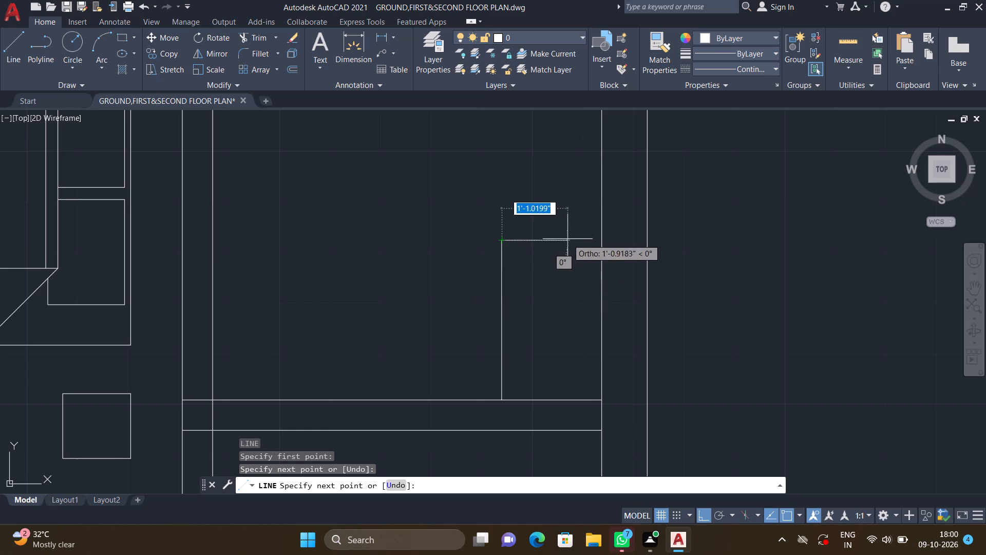
{"action": "scroll", "coordinate": [579, 246], "scroll_direction": "up", "scroll_amount": 1}
{"action": "double_click", "coordinate": [616, 237]}
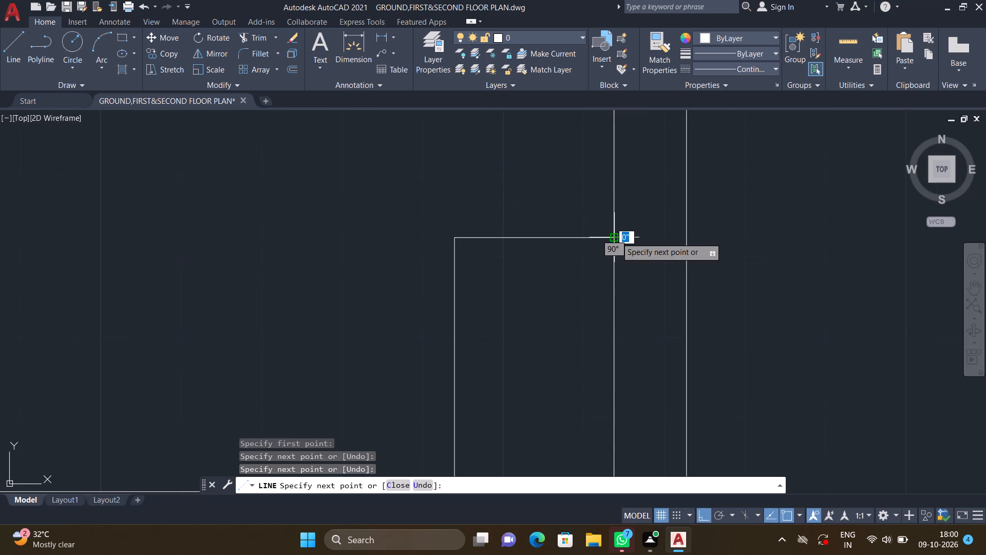
{"action": "key", "text": "Return"}
Draw a three-sided inner outline inside the corner counter, about 1'-4.6" out from the outer wall and 1'-11" long, ending back at the wall.
{"action": "scroll", "coordinate": [551, 246], "scroll_direction": "down", "scroll_amount": 3}
{"action": "middle_click_drag", "start_coordinate": [538, 304], "coordinate": [524, 299]}
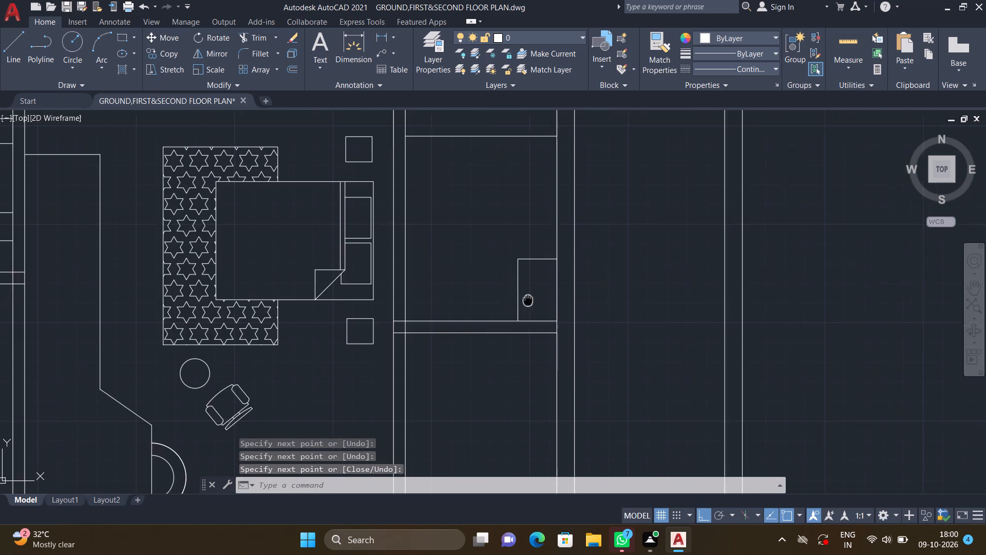
{"action": "middle_click_drag", "start_coordinate": [524, 299], "coordinate": [428, 268]}
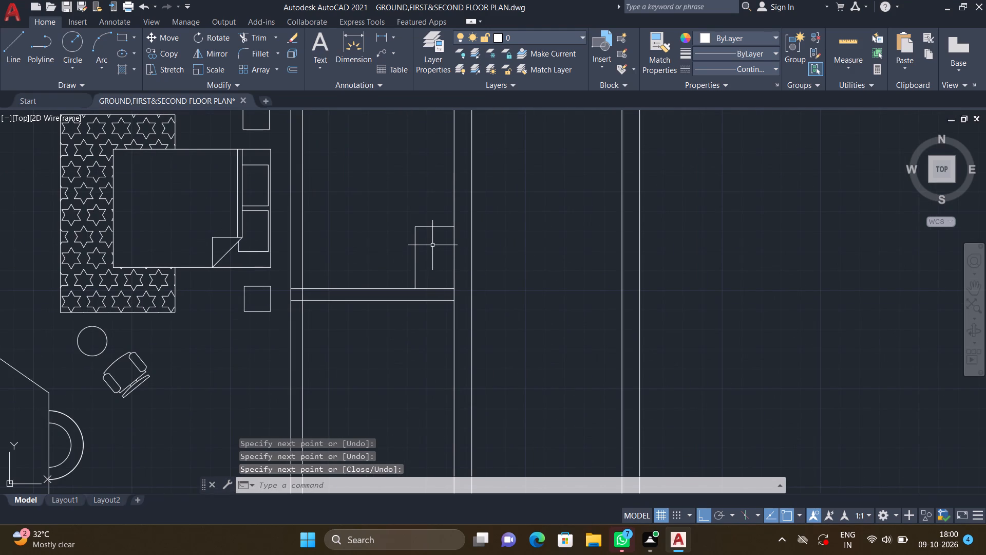
{"action": "scroll", "coordinate": [432, 245], "scroll_direction": "up", "scroll_amount": 2}
{"action": "key", "text": "l"}
{"action": "key", "text": "Return"}
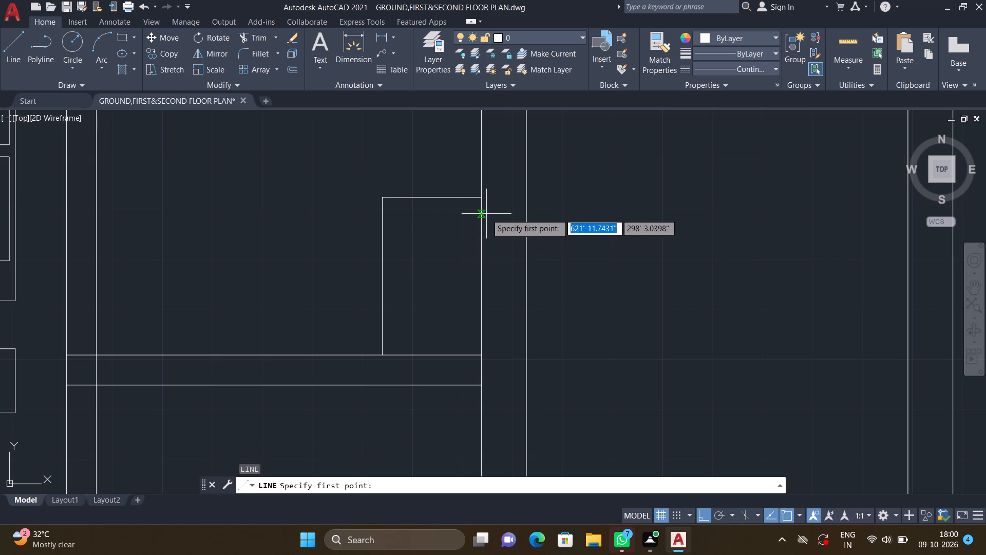
{"action": "scroll", "coordinate": [485, 218], "scroll_direction": "up", "scroll_amount": 1}
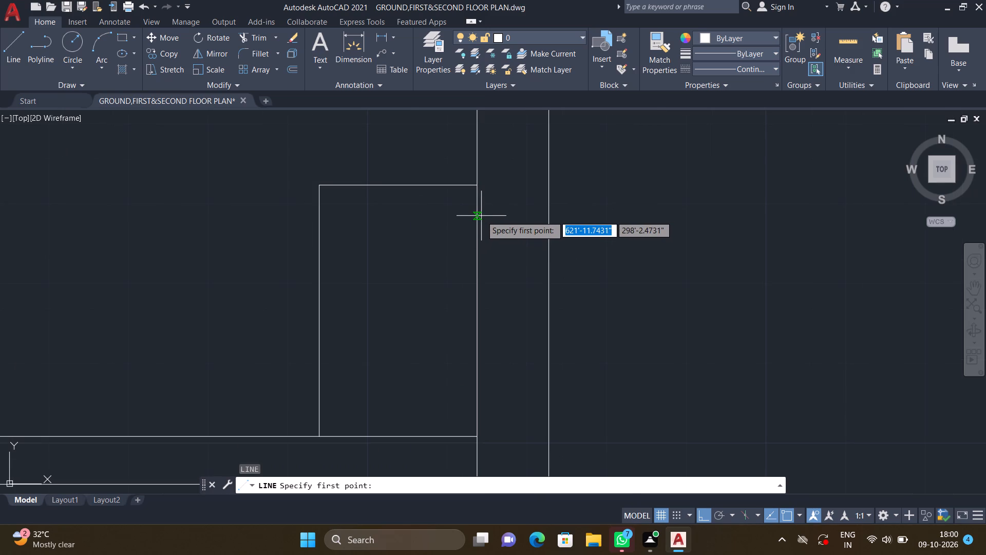
{"action": "double_click", "coordinate": [477, 214]}
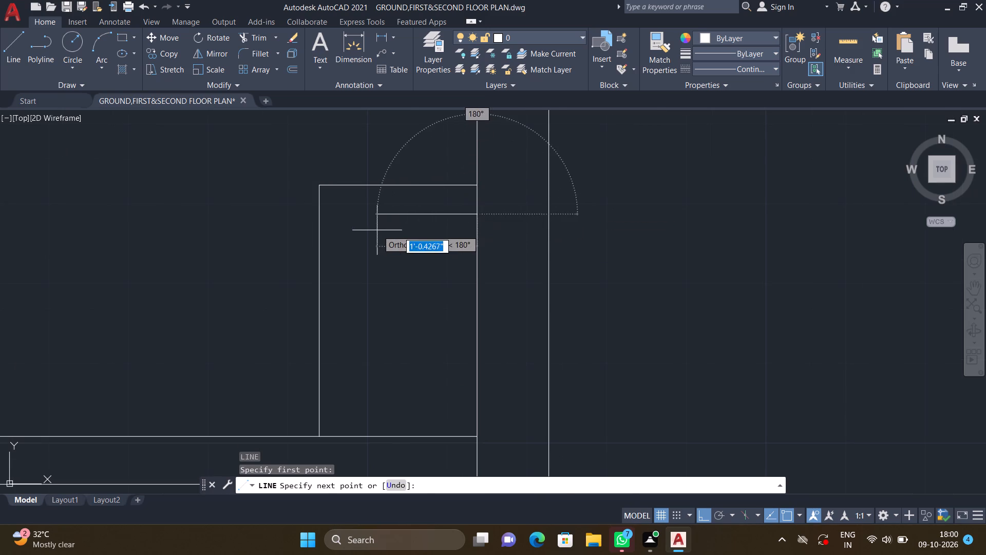
{"action": "middle_click_drag", "start_coordinate": [376, 230], "coordinate": [419, 211]}
{"action": "scroll", "coordinate": [388, 206], "scroll_direction": "up", "scroll_amount": 1}
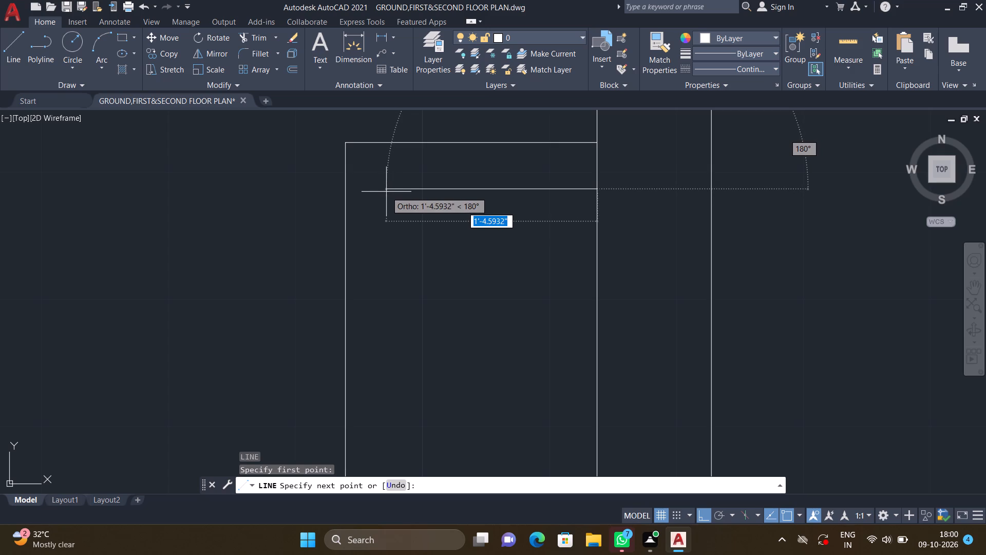
{"action": "double_click", "coordinate": [386, 192]}
{"action": "scroll", "coordinate": [391, 257], "scroll_direction": "down", "scroll_amount": 2}
{"action": "middle_click_drag", "start_coordinate": [377, 279], "coordinate": [373, 258]}
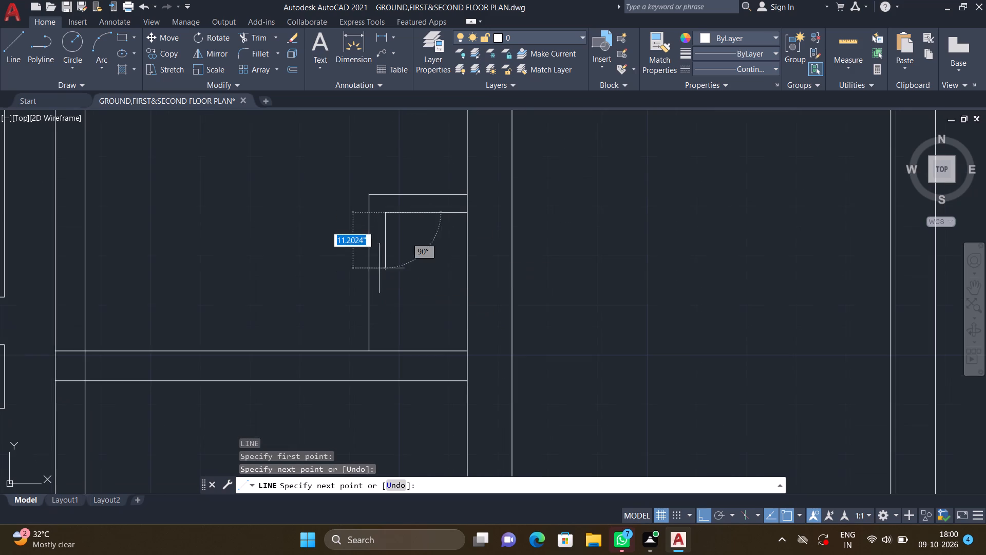
{"action": "scroll", "coordinate": [383, 296], "scroll_direction": "up", "scroll_amount": 1}
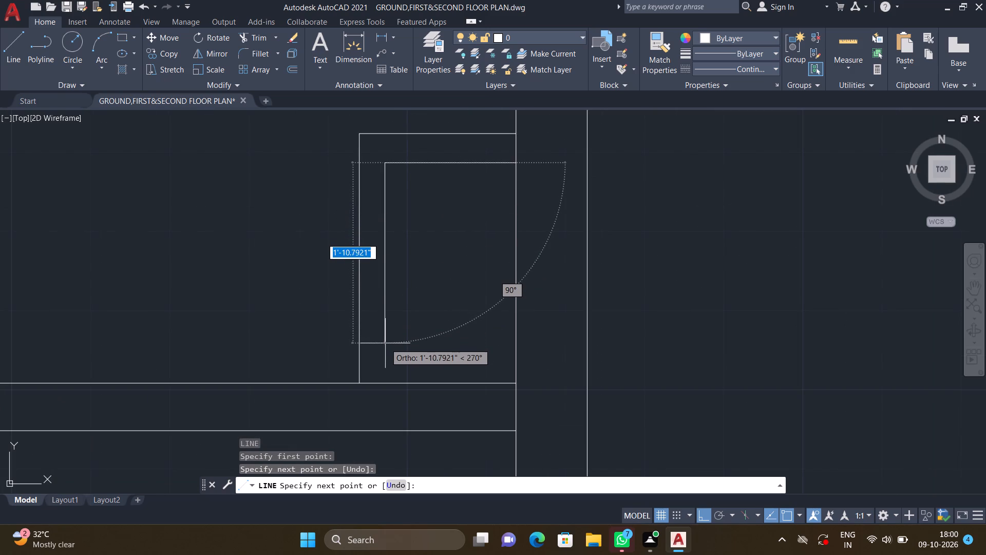
{"action": "double_click", "coordinate": [385, 346]}
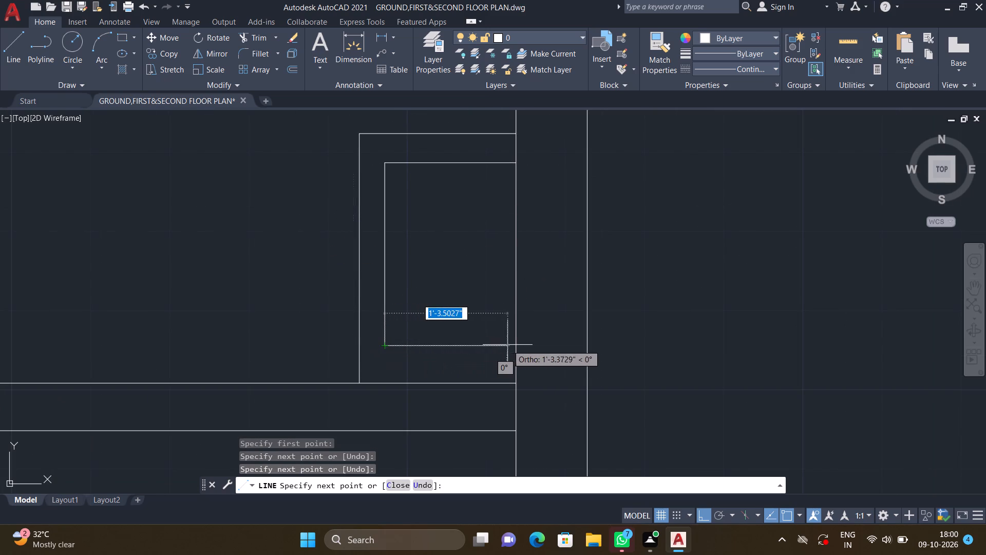
{"action": "left_click", "coordinate": [515, 344]}
{"action": "key", "text": "Return"}
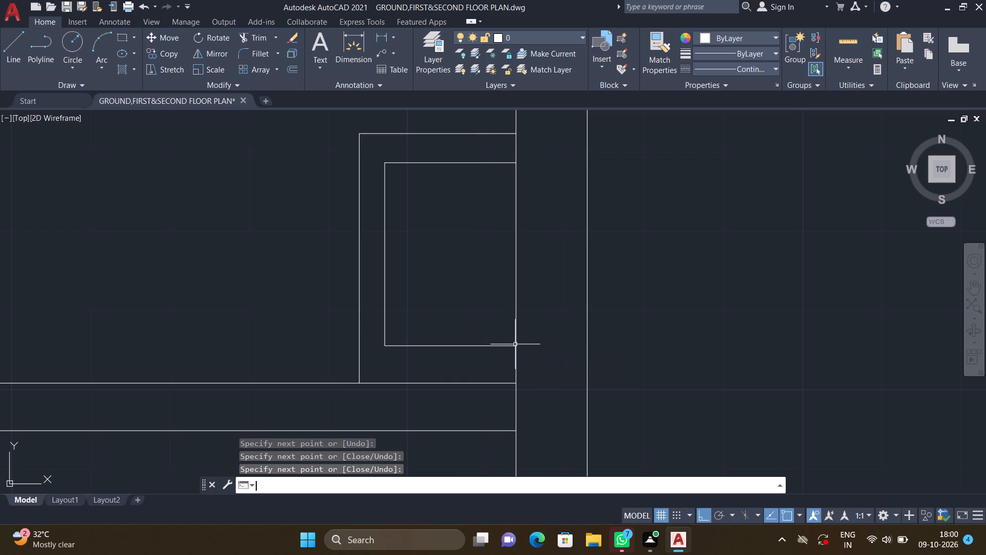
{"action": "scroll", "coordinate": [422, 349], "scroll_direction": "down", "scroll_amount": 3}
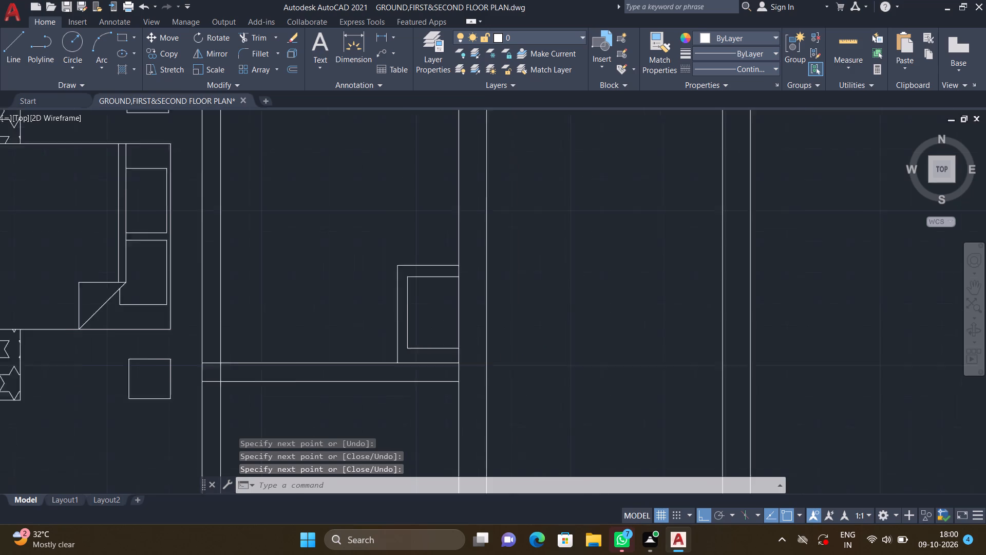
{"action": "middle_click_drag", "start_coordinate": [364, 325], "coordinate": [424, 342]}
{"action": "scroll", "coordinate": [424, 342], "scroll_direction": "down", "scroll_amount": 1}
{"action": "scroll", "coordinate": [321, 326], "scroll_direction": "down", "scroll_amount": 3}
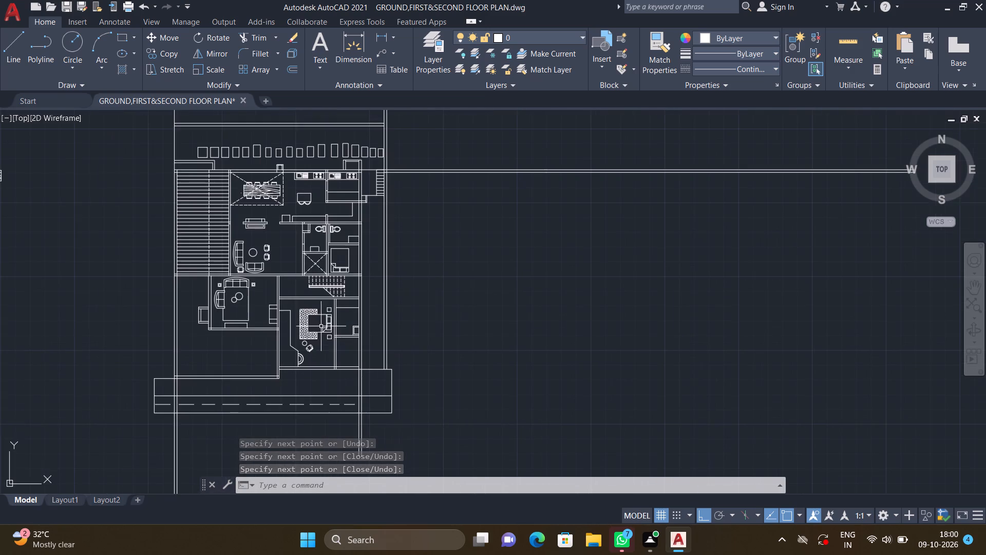
Copy the toilet from the loose furniture blocks into the small room behind the bed, with Ortho off, its tank toward the outer wall.
{"action": "middle_click_drag", "start_coordinate": [237, 336], "coordinate": [313, 334]}
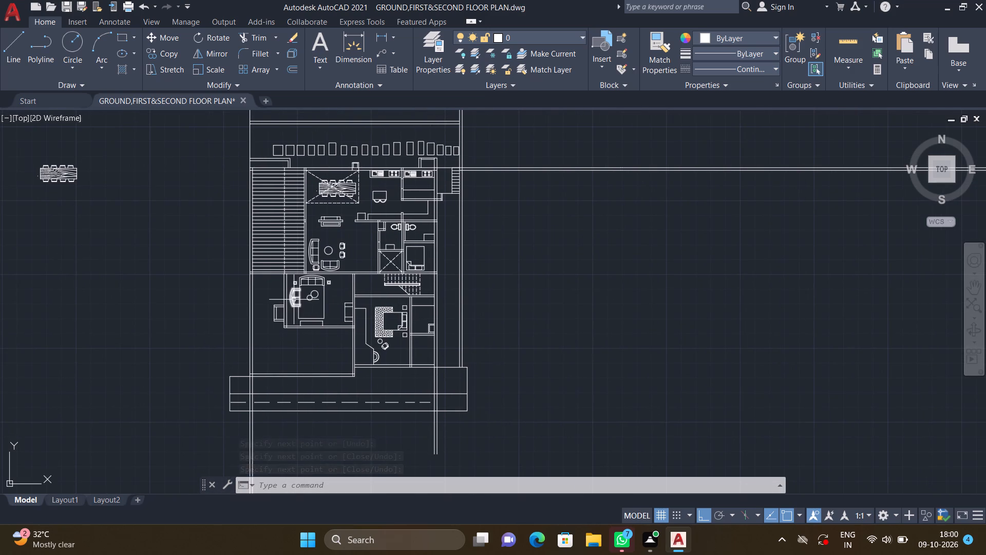
{"action": "middle_click_drag", "start_coordinate": [332, 277], "coordinate": [582, 283]}
{"action": "scroll", "coordinate": [581, 284], "scroll_direction": "down", "scroll_amount": 2}
{"action": "middle_click_drag", "start_coordinate": [276, 301], "coordinate": [446, 295]}
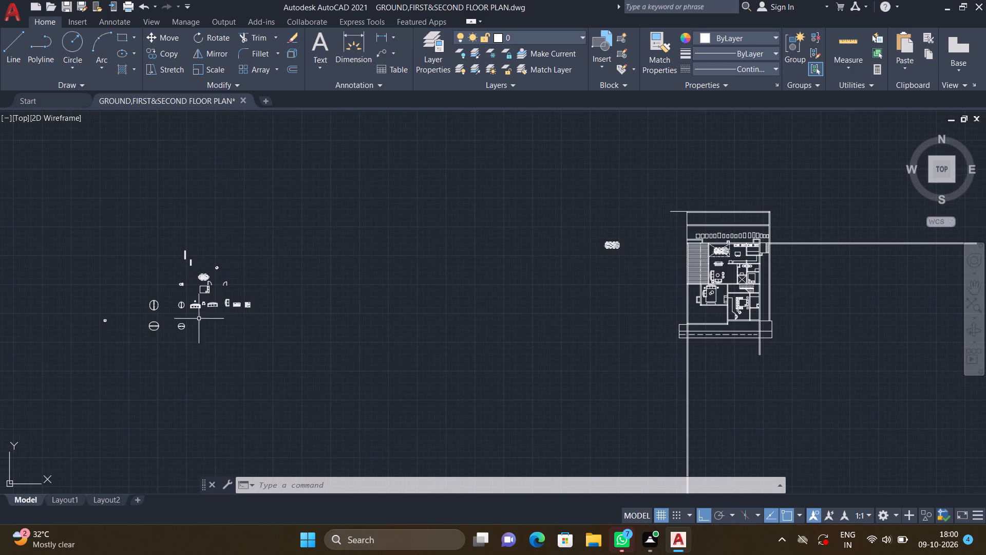
{"action": "middle_click_drag", "start_coordinate": [161, 322], "coordinate": [271, 336]}
{"action": "scroll", "coordinate": [276, 303], "scroll_direction": "up", "scroll_amount": 3}
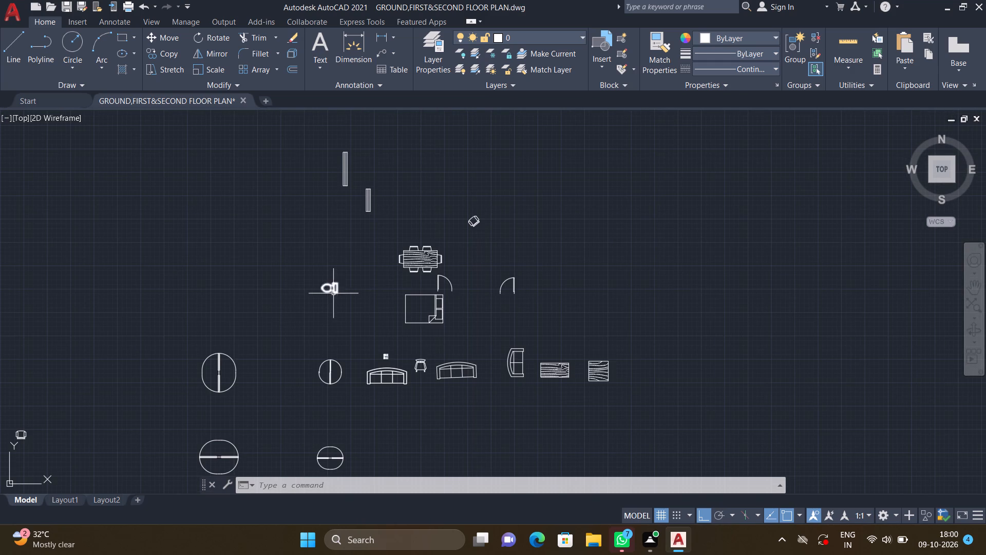
{"action": "scroll", "coordinate": [342, 295], "scroll_direction": "up", "scroll_amount": 2}
{"action": "key", "text": "c"}
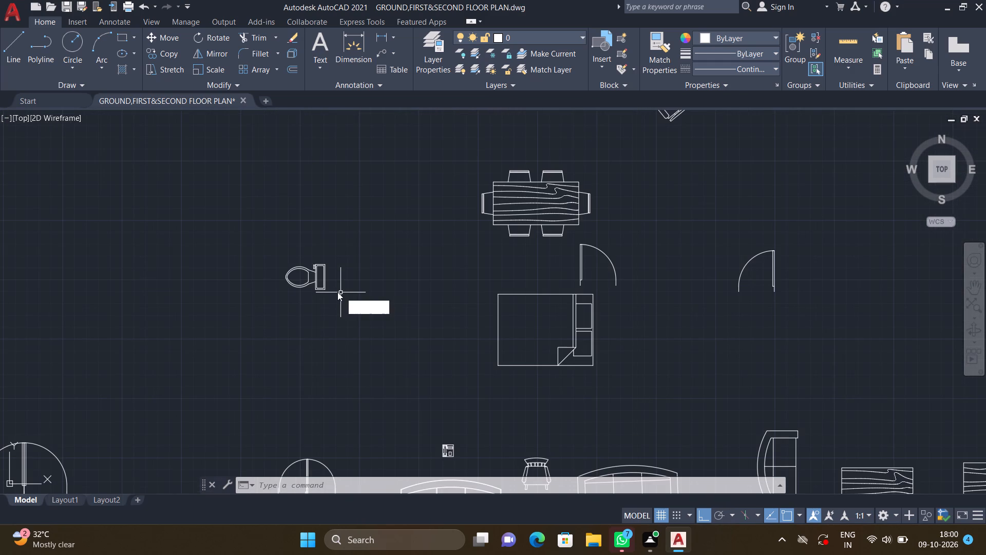
{"action": "key", "text": "o"}
{"action": "key", "text": "Return"}
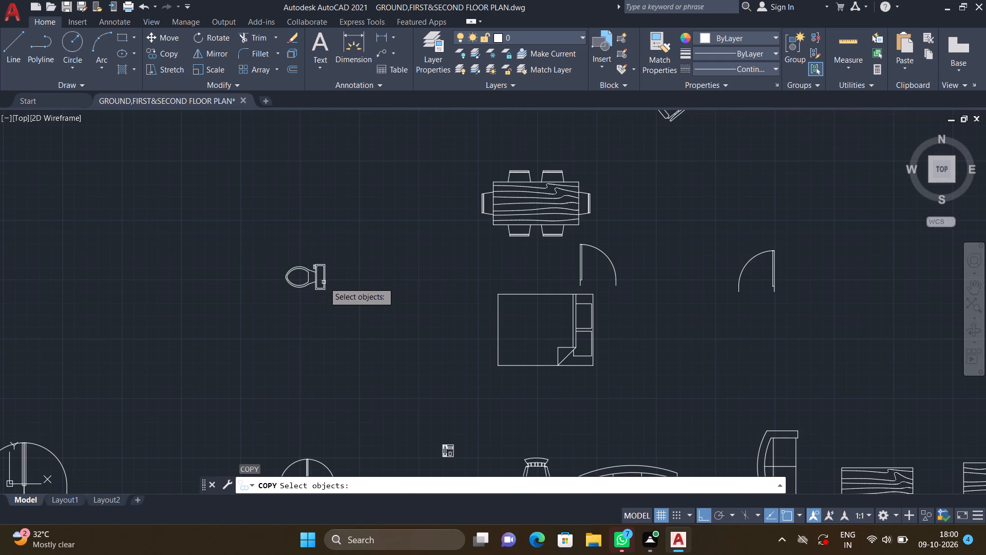
{"action": "double_click", "coordinate": [324, 282]}
{"action": "key", "text": "Return"}
{"action": "scroll", "coordinate": [325, 279], "scroll_direction": "up", "scroll_amount": 2}
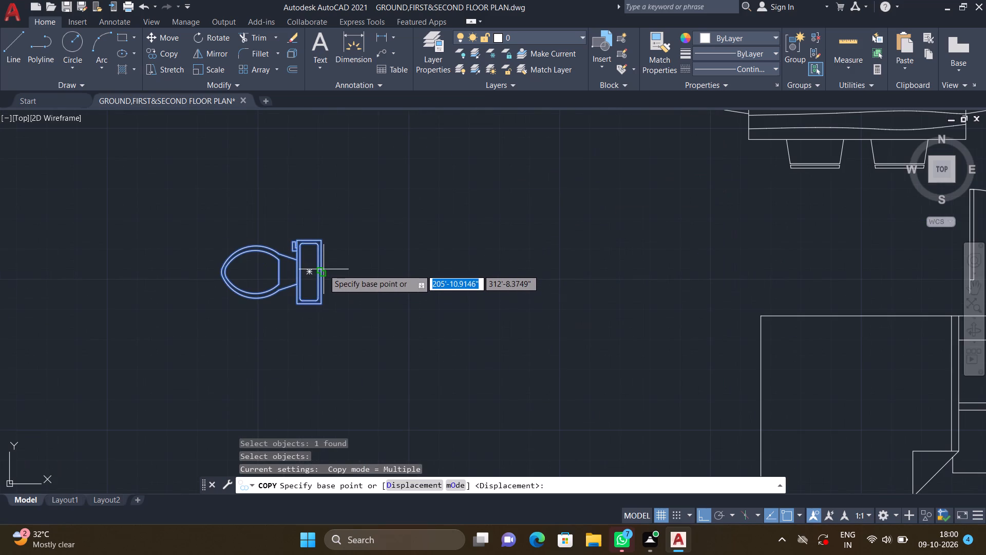
{"action": "double_click", "coordinate": [319, 270]}
{"action": "scroll", "coordinate": [479, 334], "scroll_direction": "down", "scroll_amount": 3}
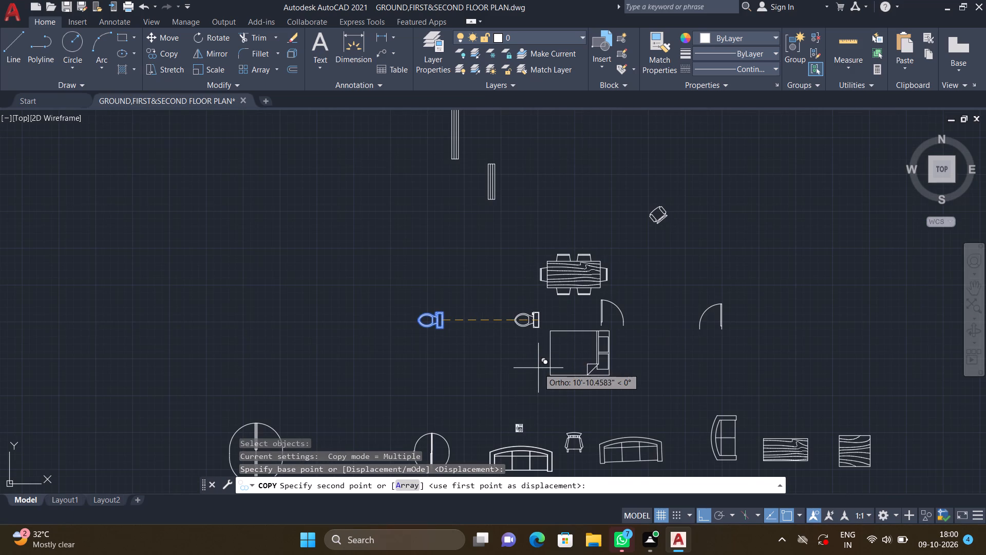
{"action": "key", "text": "F8"}
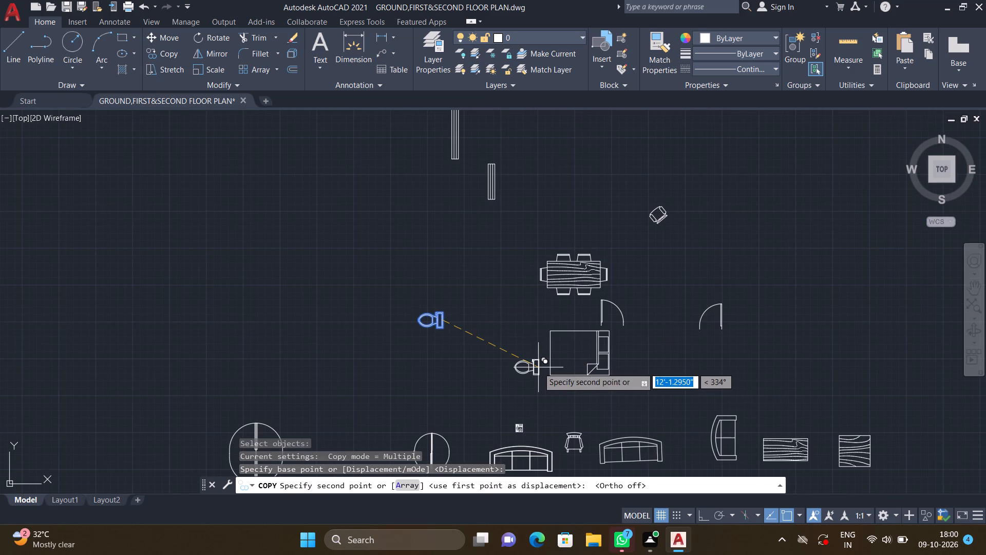
{"action": "scroll", "coordinate": [542, 378], "scroll_direction": "down", "scroll_amount": 2}
{"action": "middle_click_drag", "start_coordinate": [657, 385], "coordinate": [490, 301]}
{"action": "scroll", "coordinate": [481, 306], "scroll_direction": "down", "scroll_amount": 2}
{"action": "middle_click_drag", "start_coordinate": [604, 335], "coordinate": [414, 275]}
{"action": "scroll", "coordinate": [372, 275], "scroll_direction": "down", "scroll_amount": 3}
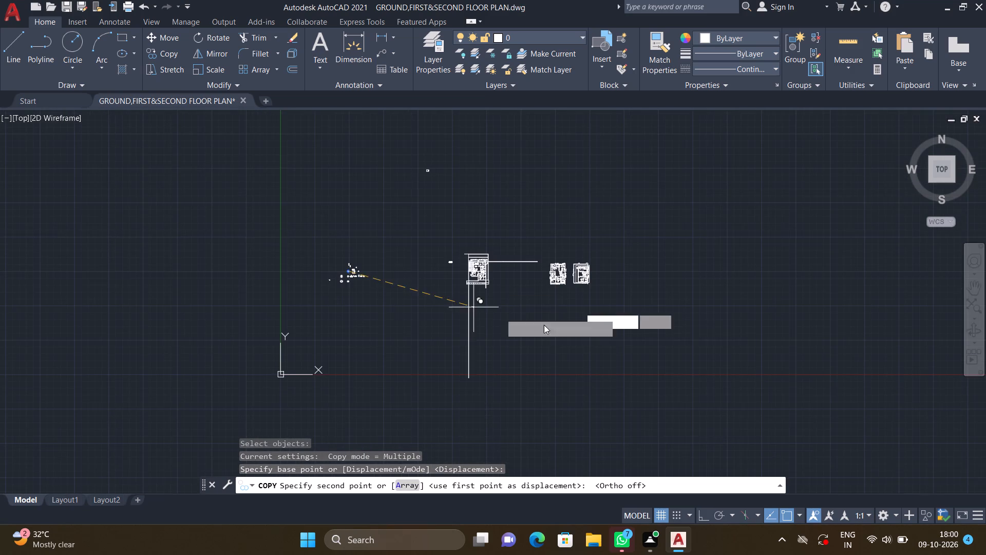
{"action": "middle_click_drag", "start_coordinate": [486, 320], "coordinate": [474, 337]}
{"action": "scroll", "coordinate": [443, 292], "scroll_direction": "up", "scroll_amount": 4}
{"action": "scroll", "coordinate": [548, 284], "scroll_direction": "up", "scroll_amount": 2}
{"action": "middle_click_drag", "start_coordinate": [482, 285], "coordinate": [356, 289]}
{"action": "middle_click_drag", "start_coordinate": [528, 318], "coordinate": [402, 305]}
{"action": "scroll", "coordinate": [457, 281], "scroll_direction": "up", "scroll_amount": 4}
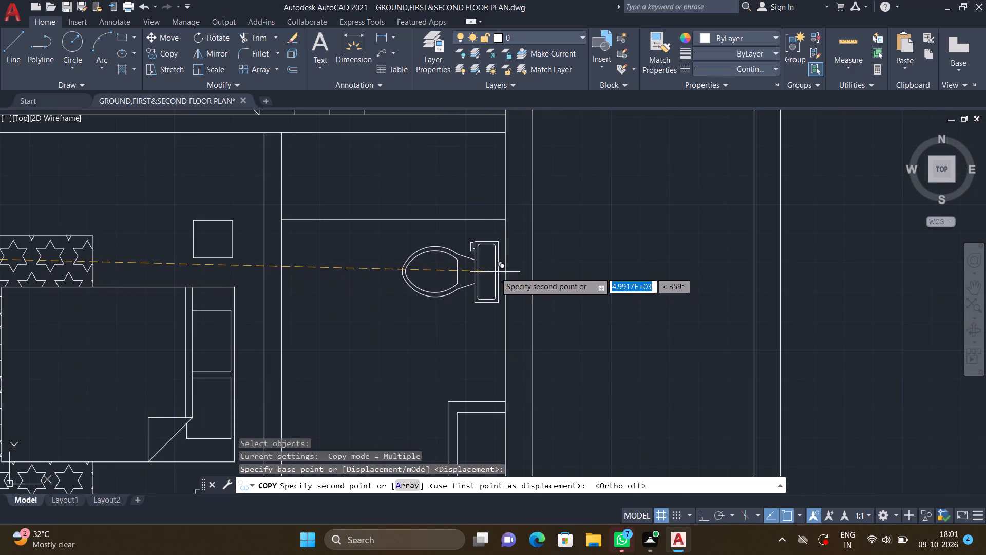
{"action": "double_click", "coordinate": [495, 272]}
{"action": "key", "text": "Return"}
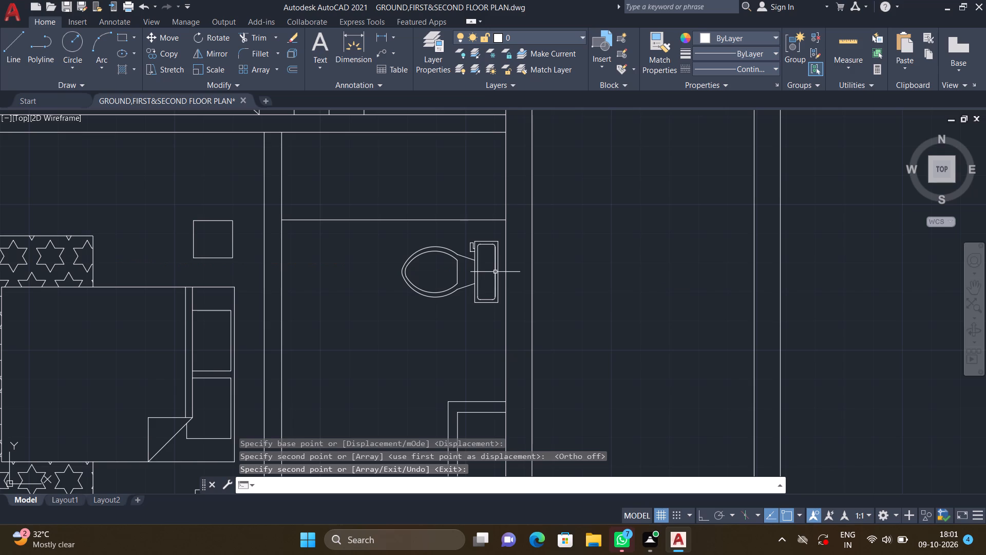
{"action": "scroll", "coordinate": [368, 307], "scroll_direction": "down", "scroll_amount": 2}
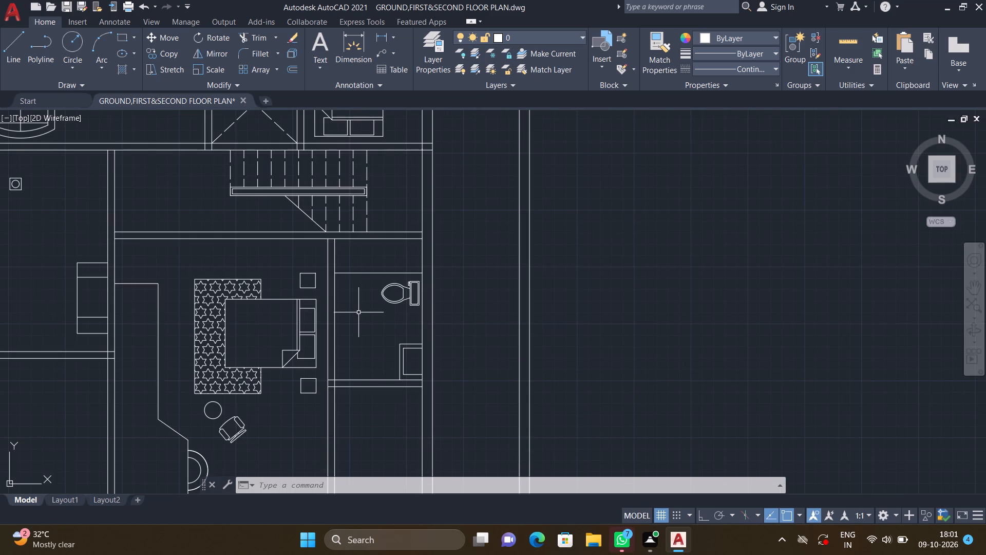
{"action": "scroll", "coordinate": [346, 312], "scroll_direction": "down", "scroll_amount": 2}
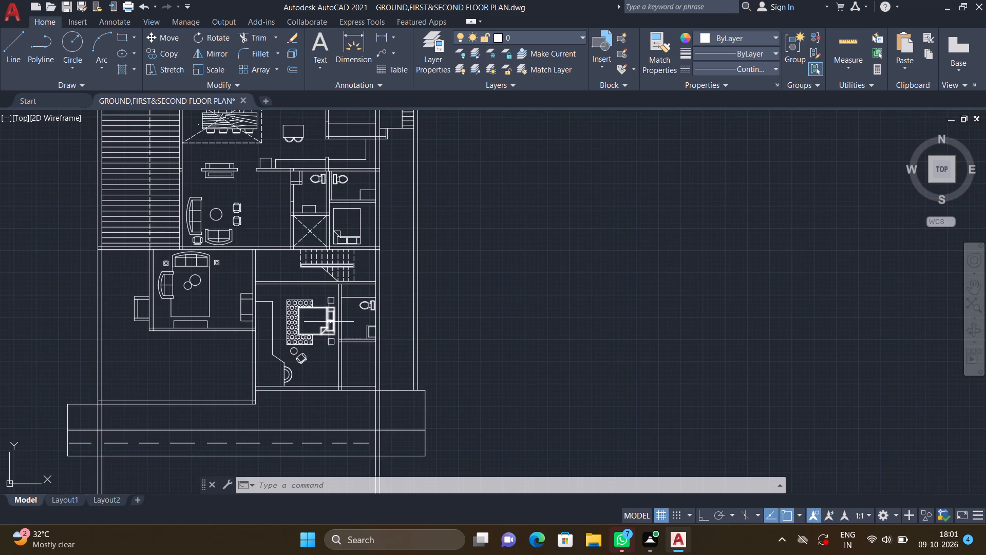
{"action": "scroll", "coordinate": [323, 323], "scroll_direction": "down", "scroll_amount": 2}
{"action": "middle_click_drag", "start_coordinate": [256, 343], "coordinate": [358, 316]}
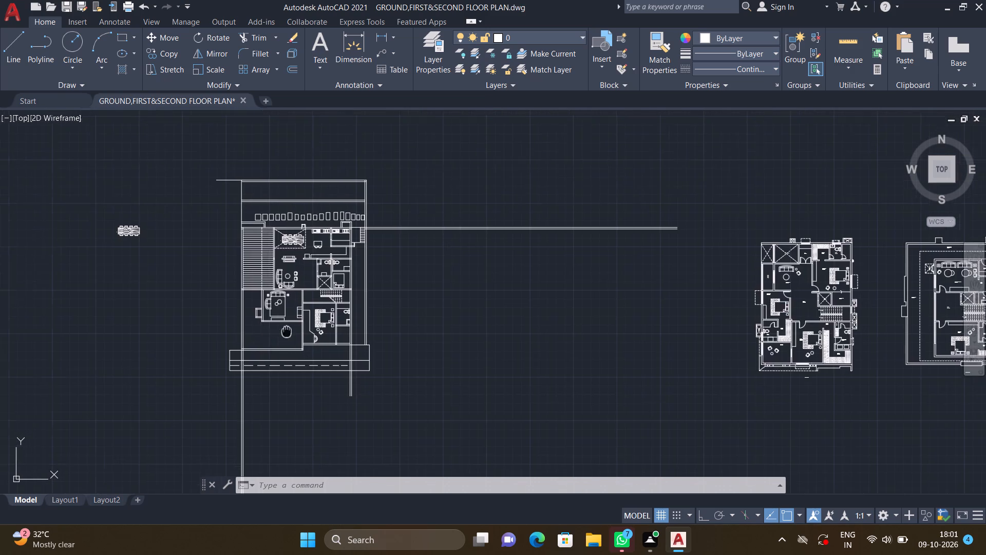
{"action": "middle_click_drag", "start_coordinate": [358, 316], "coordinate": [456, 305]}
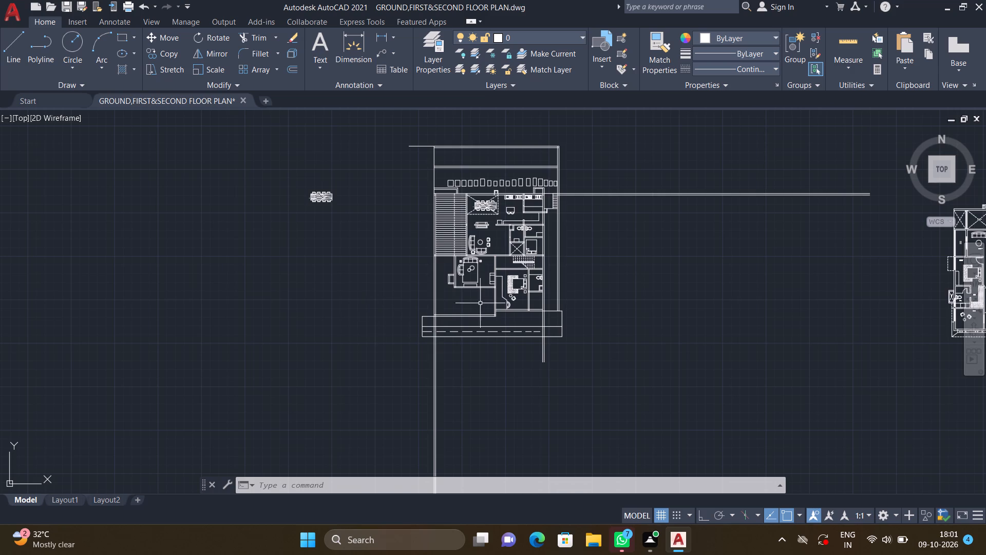
Draw a 6" line across the wall between the bedroom and the lower small room, a short way below the toilet room's lower wall.
{"action": "scroll", "coordinate": [509, 299], "scroll_direction": "up", "scroll_amount": 2}
{"action": "middle_click_drag", "start_coordinate": [538, 311], "coordinate": [435, 303]}
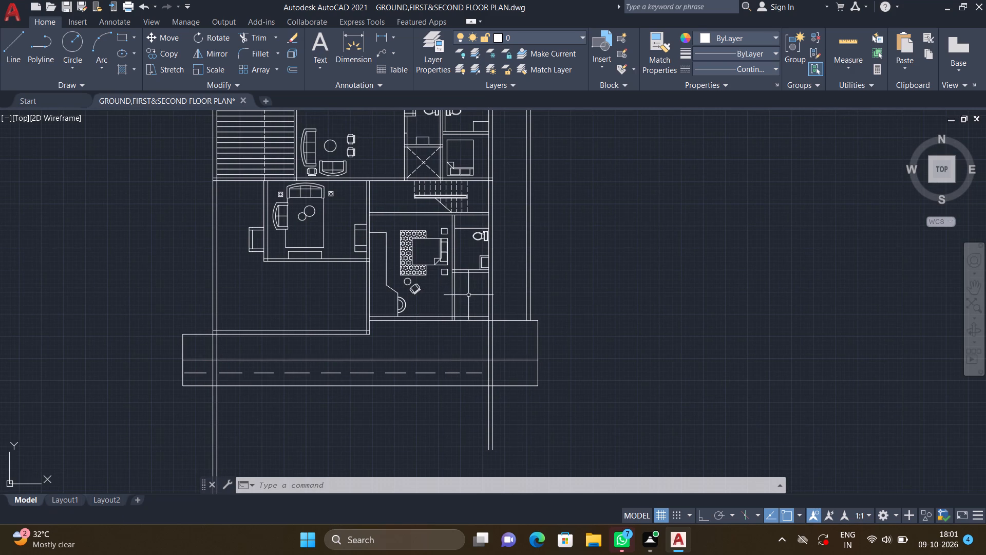
{"action": "scroll", "coordinate": [461, 276], "scroll_direction": "up", "scroll_amount": 2}
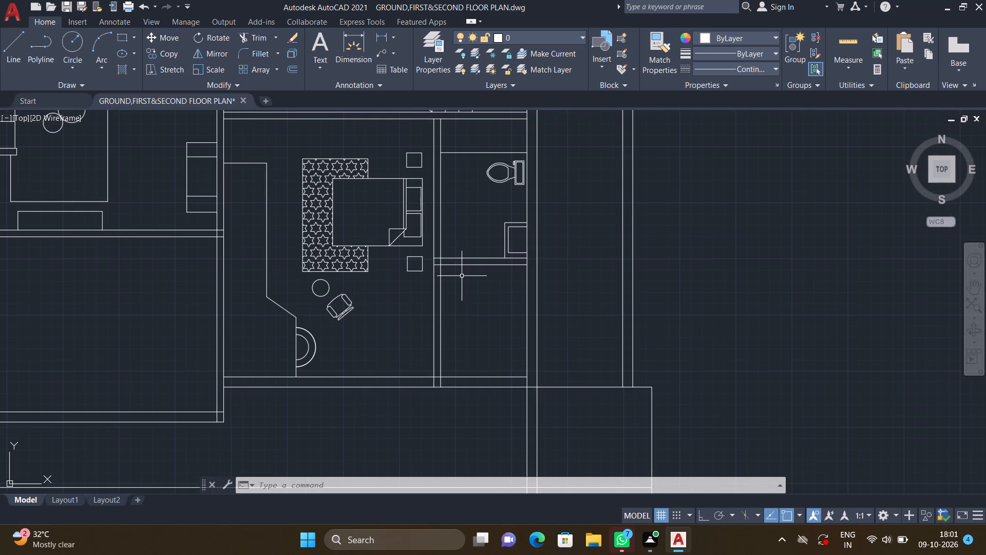
{"action": "key", "text": "l"}
{"action": "key", "text": "Return"}
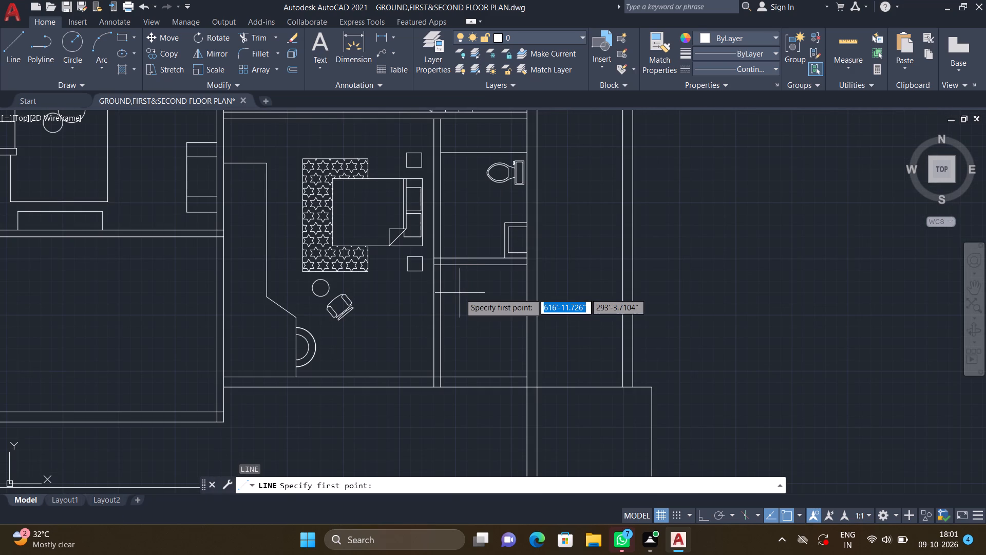
{"action": "scroll", "coordinate": [427, 312], "scroll_direction": "up", "scroll_amount": 2}
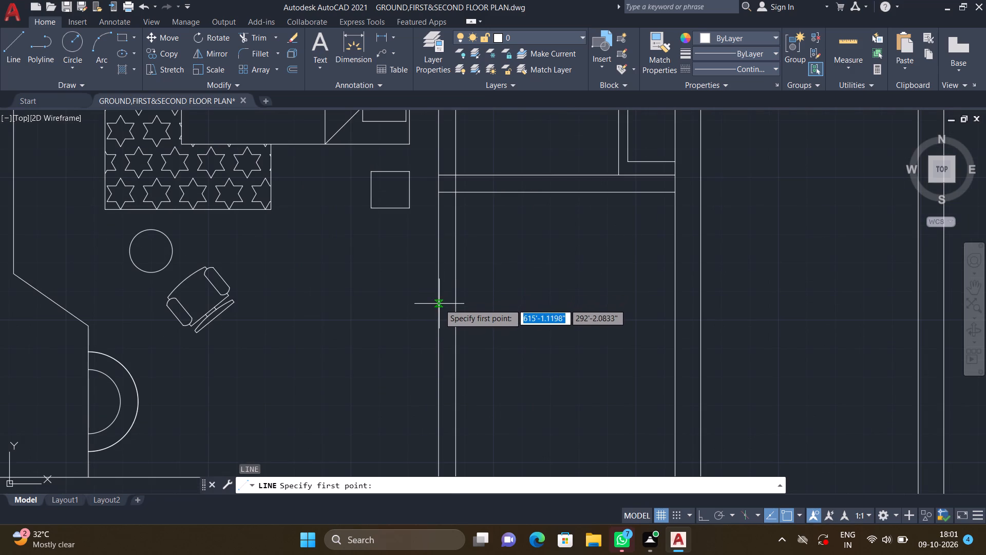
{"action": "double_click", "coordinate": [439, 304]}
{"action": "scroll", "coordinate": [463, 305], "scroll_direction": "up", "scroll_amount": 3}
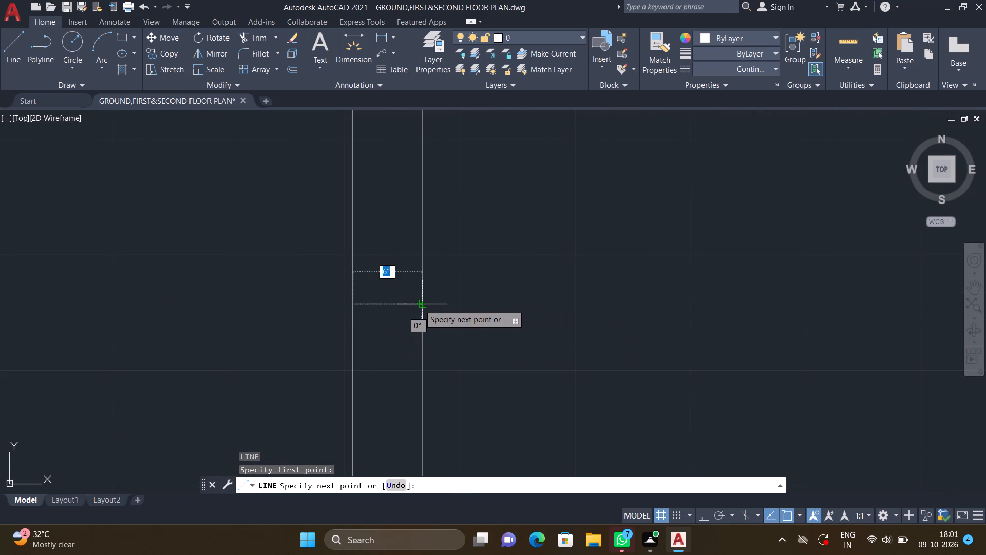
{"action": "double_click", "coordinate": [421, 304]}
{"action": "key", "text": "Return"}
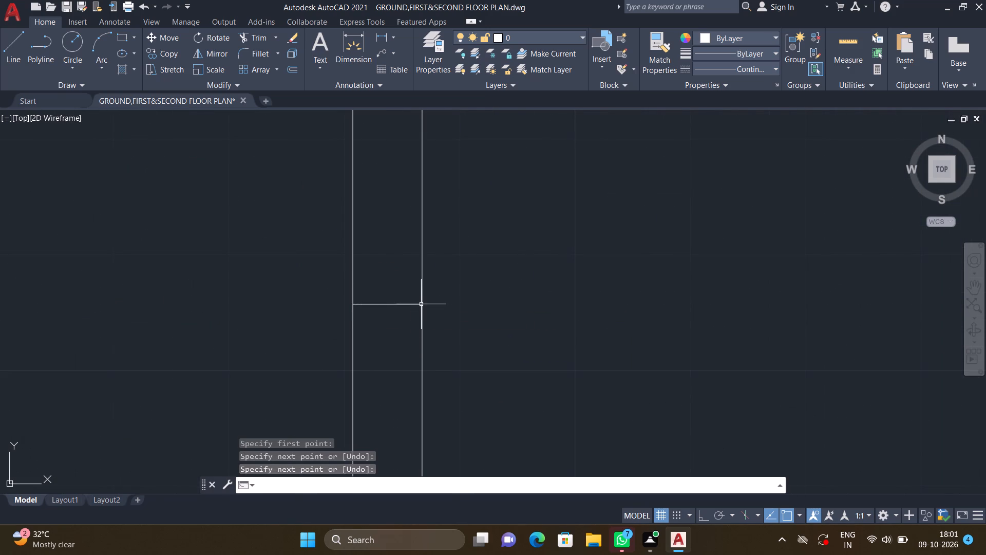
Draw a second line across the same wall, about 2'-9.5" below the first, to mark the other side of the door opening.
{"action": "scroll", "coordinate": [422, 298], "scroll_direction": "down", "scroll_amount": 2}
{"action": "middle_click_drag", "start_coordinate": [407, 291], "coordinate": [386, 228]}
{"action": "scroll", "coordinate": [391, 232], "scroll_direction": "down", "scroll_amount": 2}
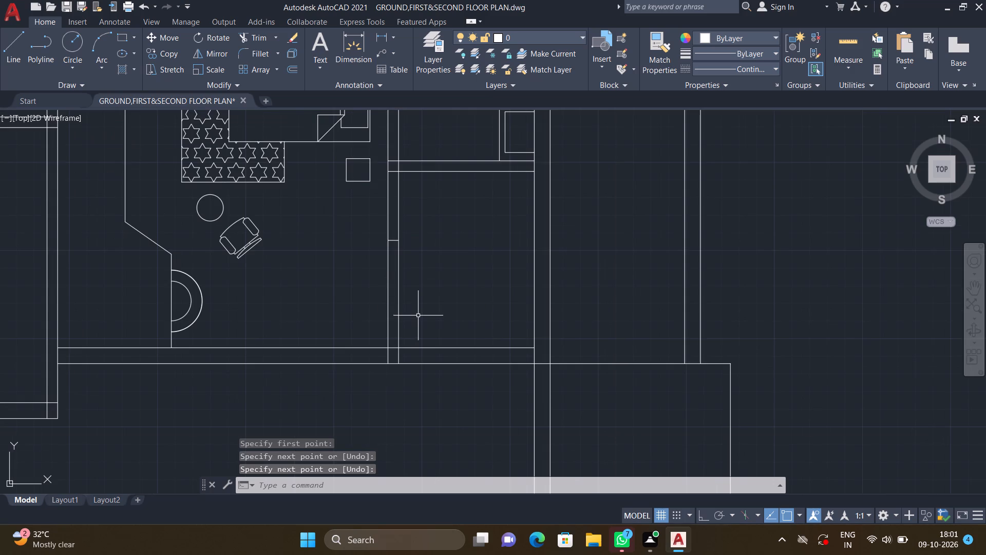
{"action": "scroll", "coordinate": [421, 302], "scroll_direction": "down", "scroll_amount": 1}
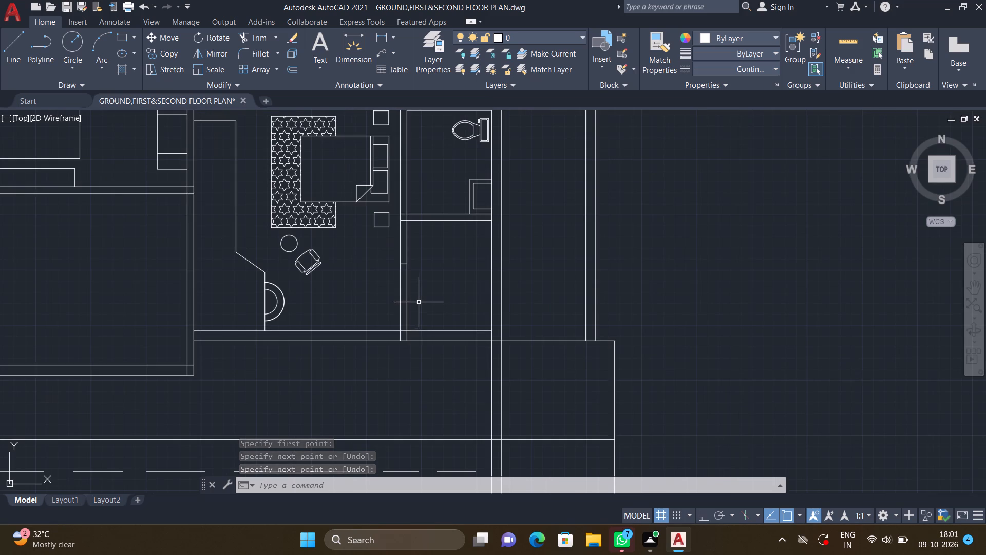
{"action": "middle_click_drag", "start_coordinate": [414, 294], "coordinate": [414, 351]}
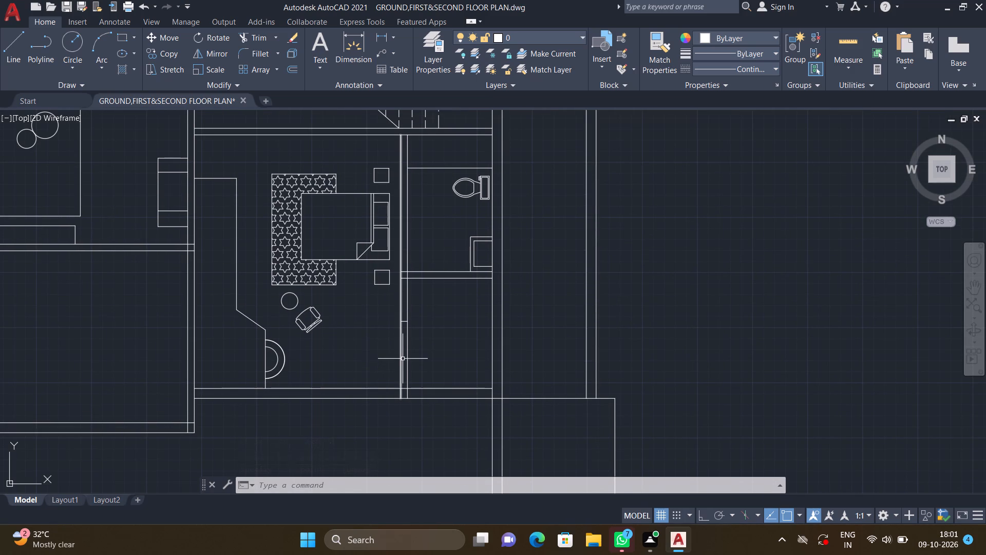
{"action": "key", "text": "l"}
{"action": "key", "text": "Return"}
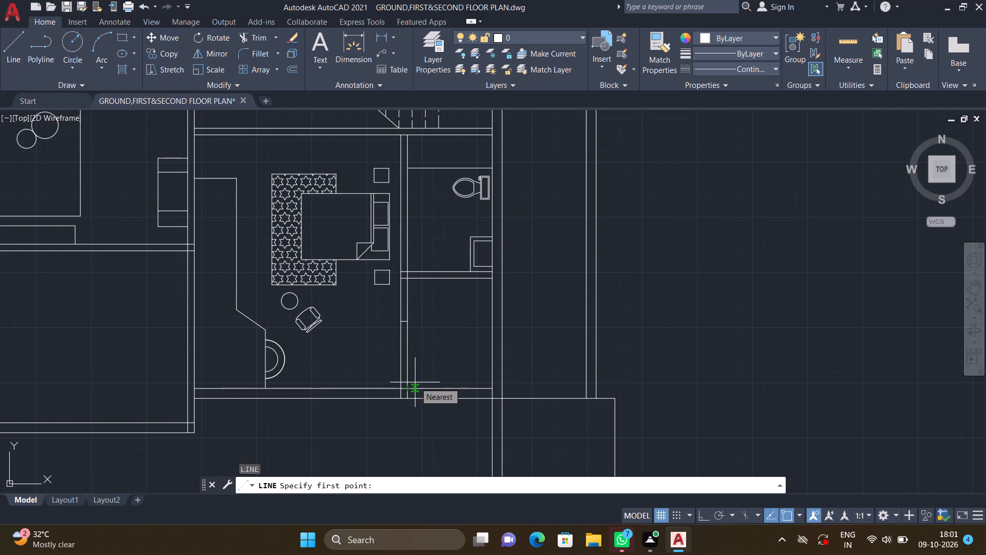
{"action": "scroll", "coordinate": [403, 391], "scroll_direction": "up", "scroll_amount": 2}
{"action": "middle_click_drag", "start_coordinate": [391, 323], "coordinate": [388, 312]}
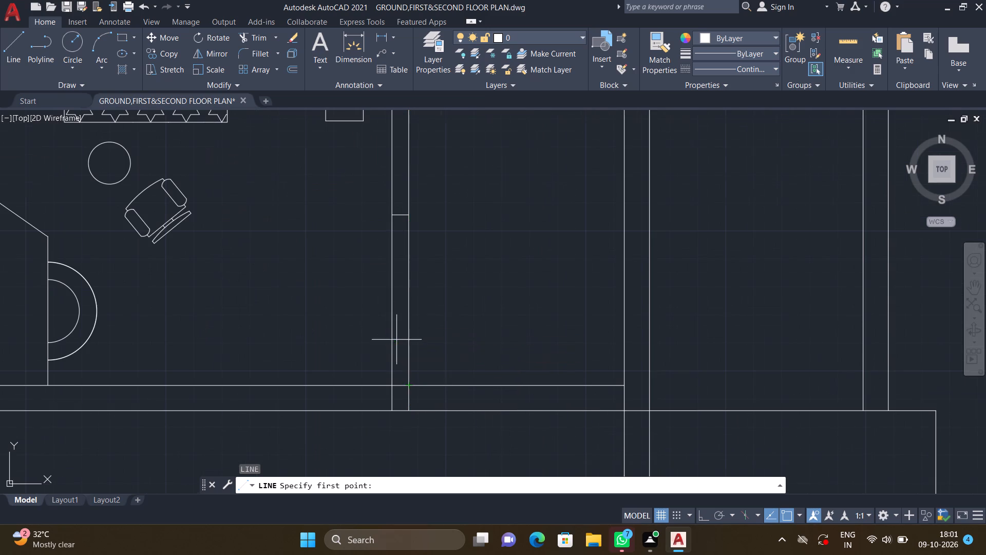
{"action": "middle_click_drag", "start_coordinate": [388, 312], "coordinate": [380, 280]}
{"action": "scroll", "coordinate": [378, 272], "scroll_direction": "up", "scroll_amount": 1}
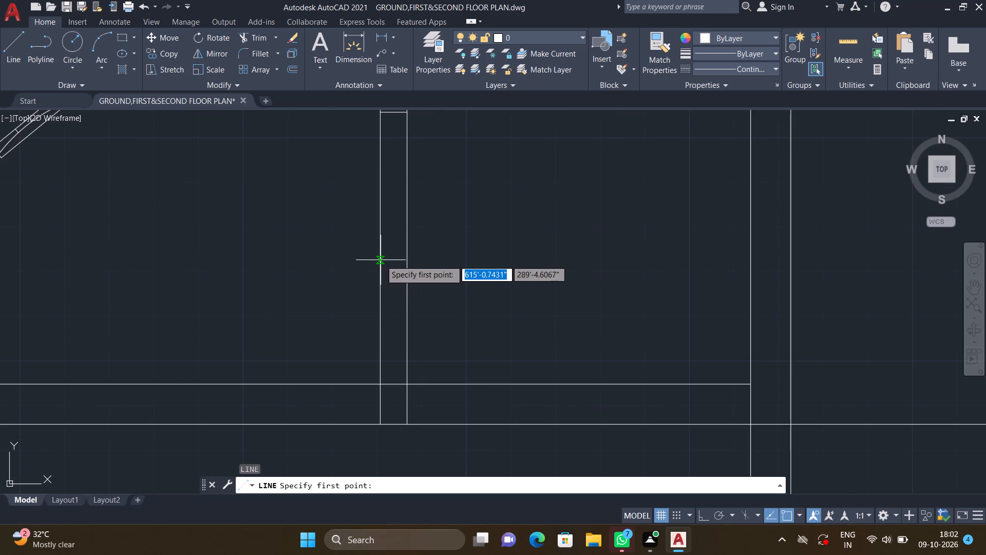
{"action": "left_click", "coordinate": [381, 260]}
{"action": "left_click_drag", "start_coordinate": [382, 260], "coordinate": [386, 260]}
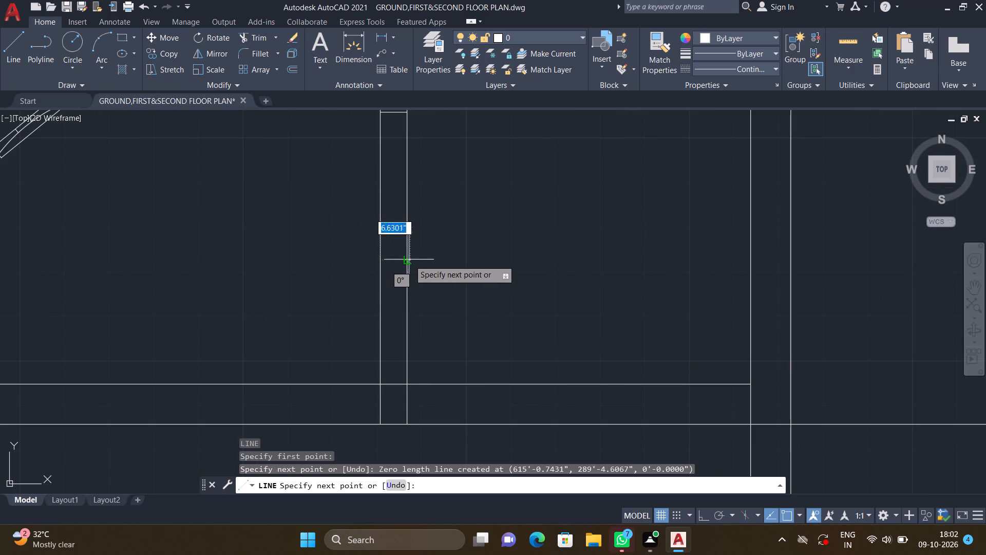
{"action": "left_click", "coordinate": [409, 260]}
{"action": "key", "text": "Return"}
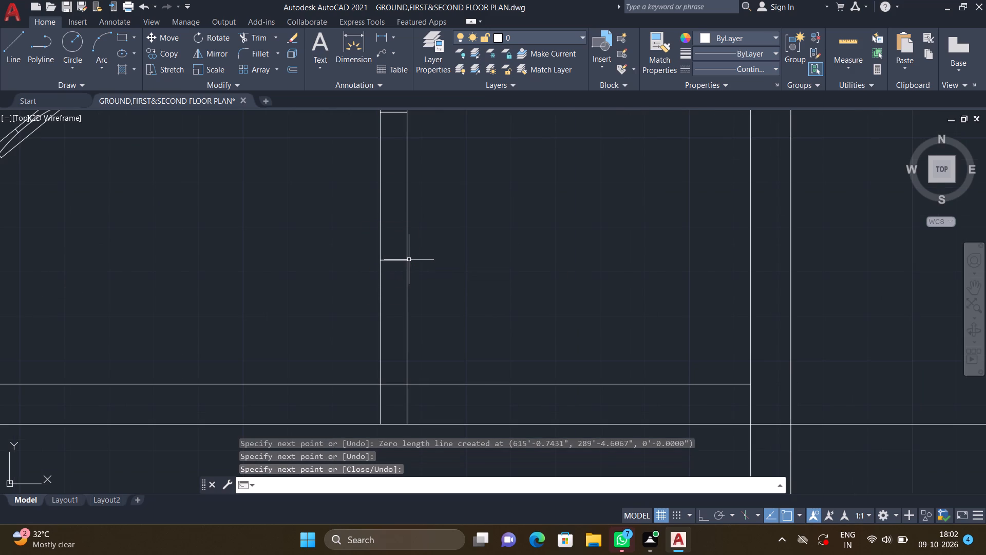
Trim both wall lines between the two cross lines to open a doorway from the bedroom into the lower small room.
{"action": "type", "text": "TR"}
{"action": "key", "text": "Return"}
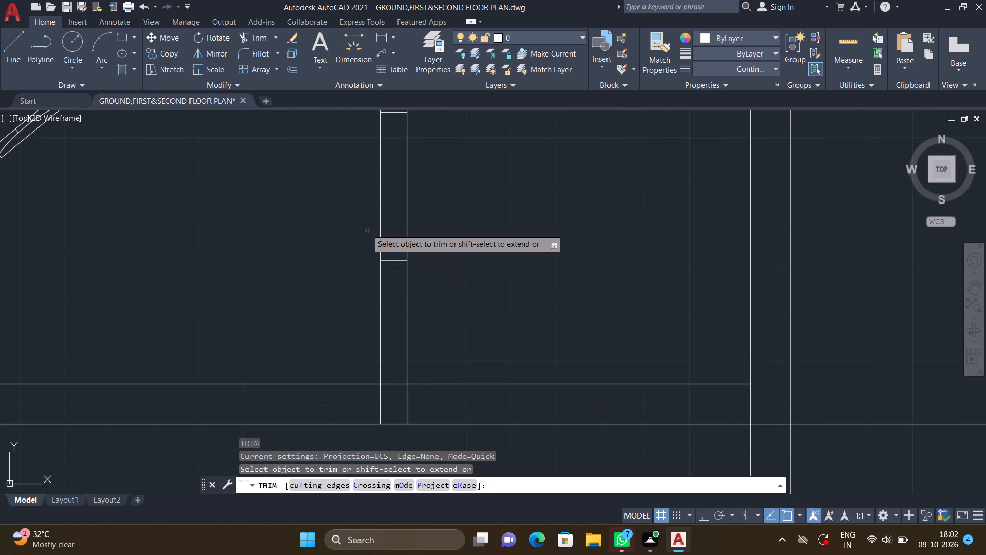
{"action": "left_click_drag", "start_coordinate": [373, 214], "coordinate": [407, 221]}
{"action": "left_click", "coordinate": [407, 221]}
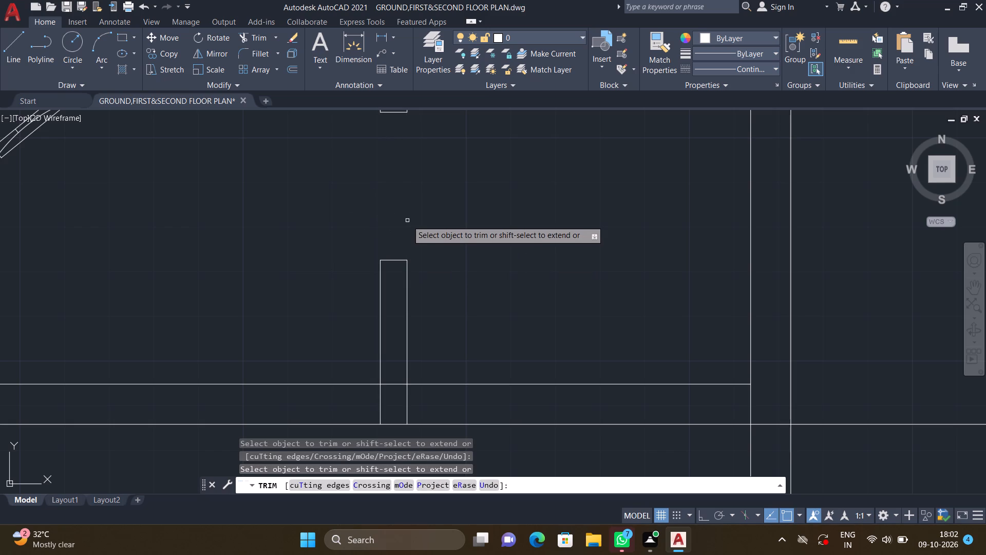
{"action": "key", "text": "Return"}
With Ortho on, draw an L-shaped outline just below the doorway, about 4'-1" into the lower small room, turning down to its bottom wall.
{"action": "scroll", "coordinate": [408, 220], "scroll_direction": "down", "scroll_amount": 2}
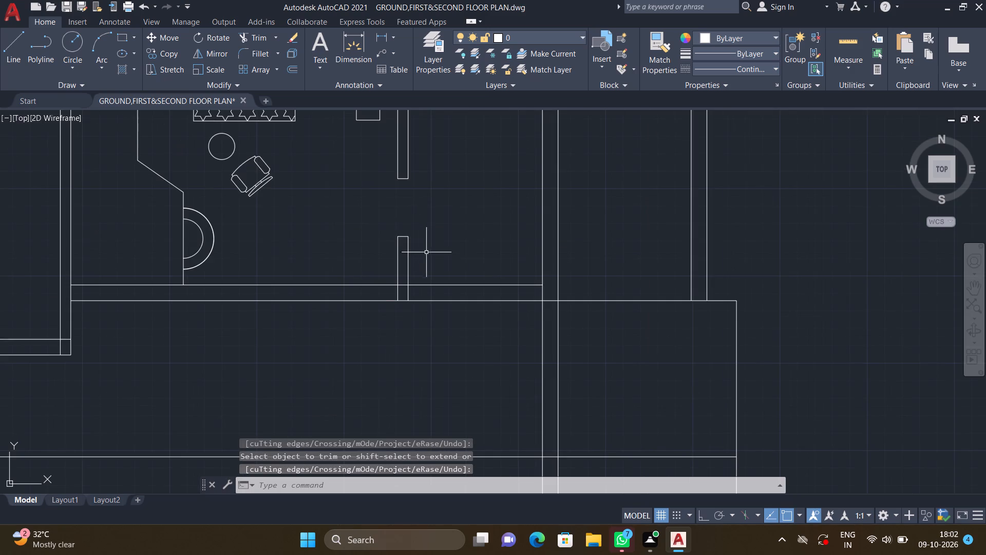
{"action": "middle_click_drag", "start_coordinate": [419, 249], "coordinate": [396, 286]}
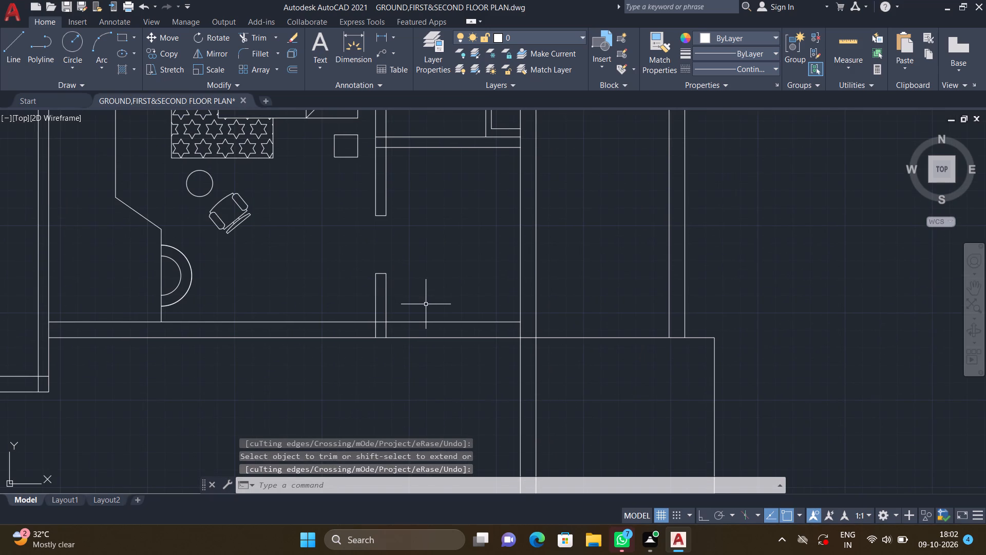
{"action": "key", "text": "l"}
{"action": "key", "text": "Return"}
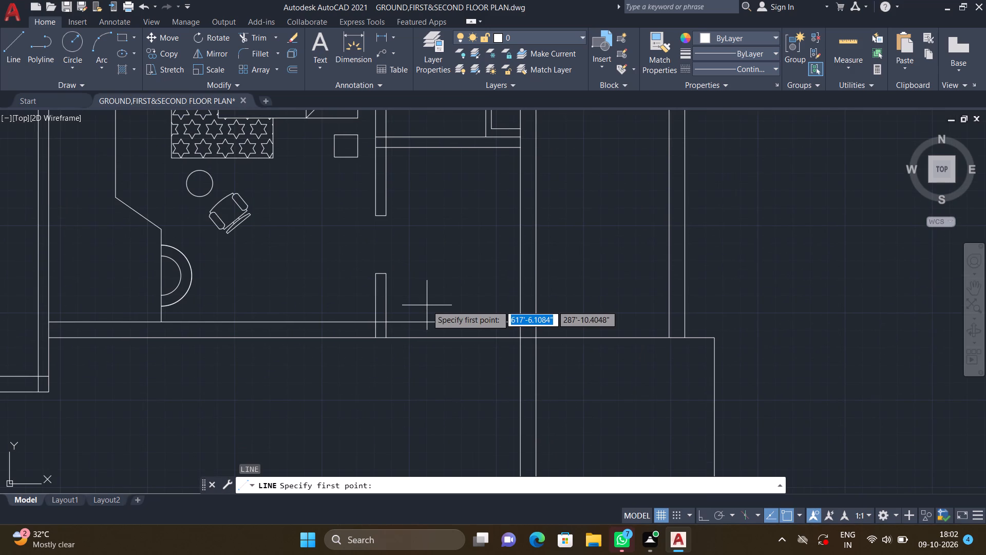
{"action": "scroll", "coordinate": [393, 301], "scroll_direction": "up", "scroll_amount": 3}
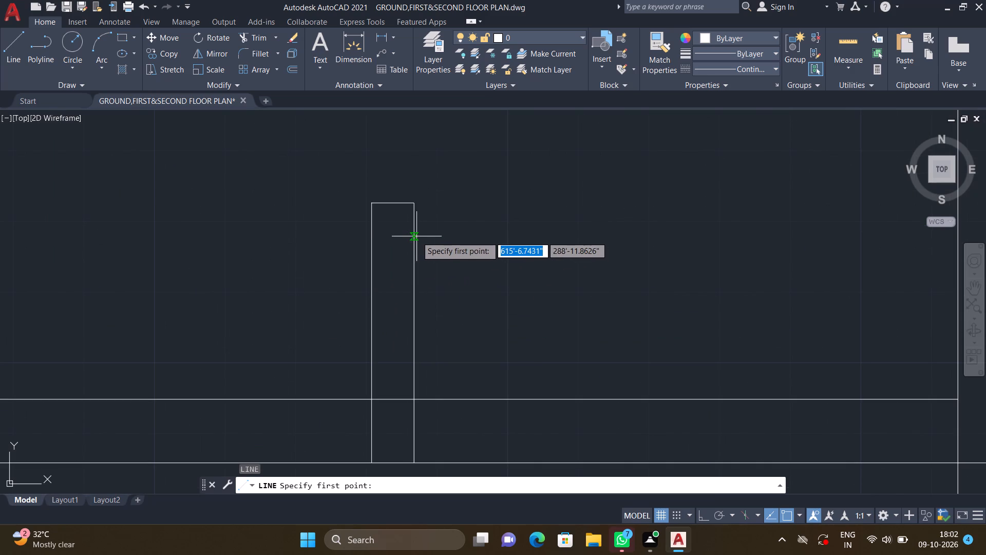
{"action": "left_click", "coordinate": [413, 235]}
{"action": "scroll", "coordinate": [465, 242], "scroll_direction": "down", "scroll_amount": 2}
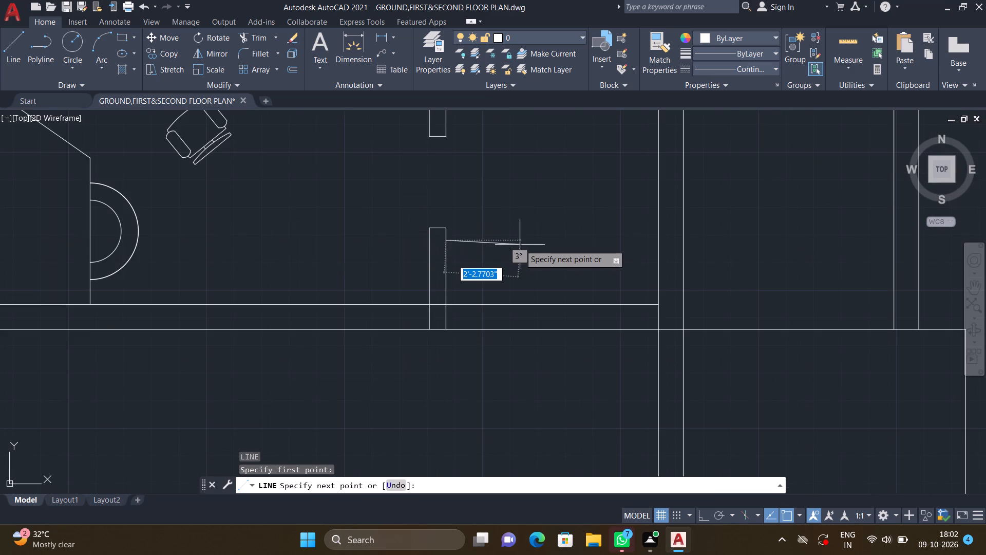
{"action": "key", "text": "F8"}
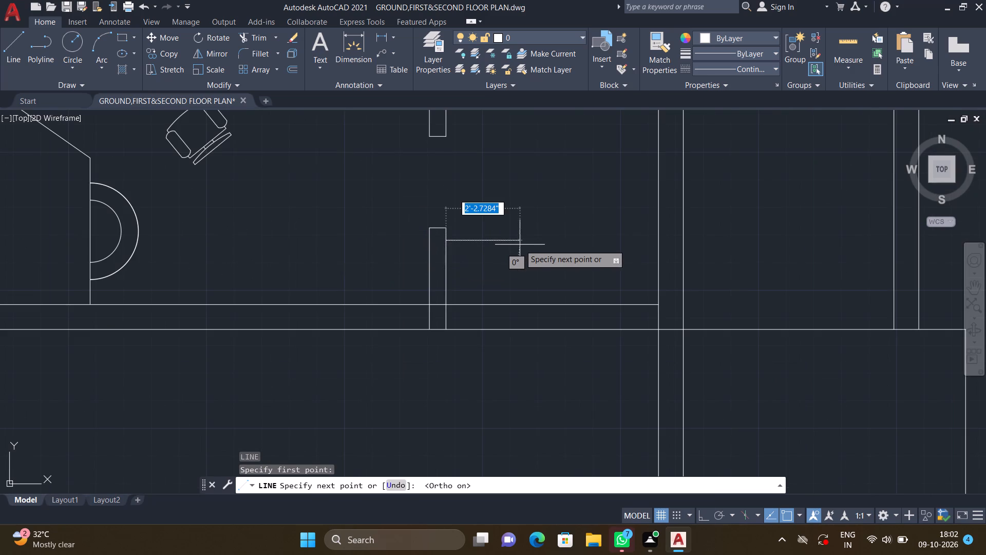
{"action": "scroll", "coordinate": [527, 242], "scroll_direction": "down", "scroll_amount": 2}
{"action": "middle_click_drag", "start_coordinate": [547, 249], "coordinate": [534, 304]}
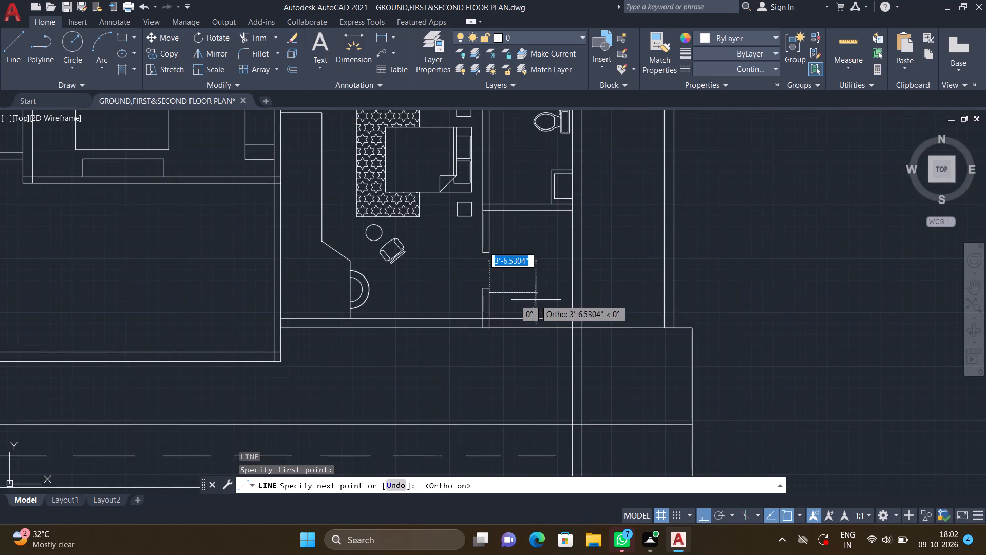
{"action": "scroll", "coordinate": [537, 299], "scroll_direction": "up", "scroll_amount": 2}
{"action": "middle_click_drag", "start_coordinate": [543, 289], "coordinate": [534, 338]}
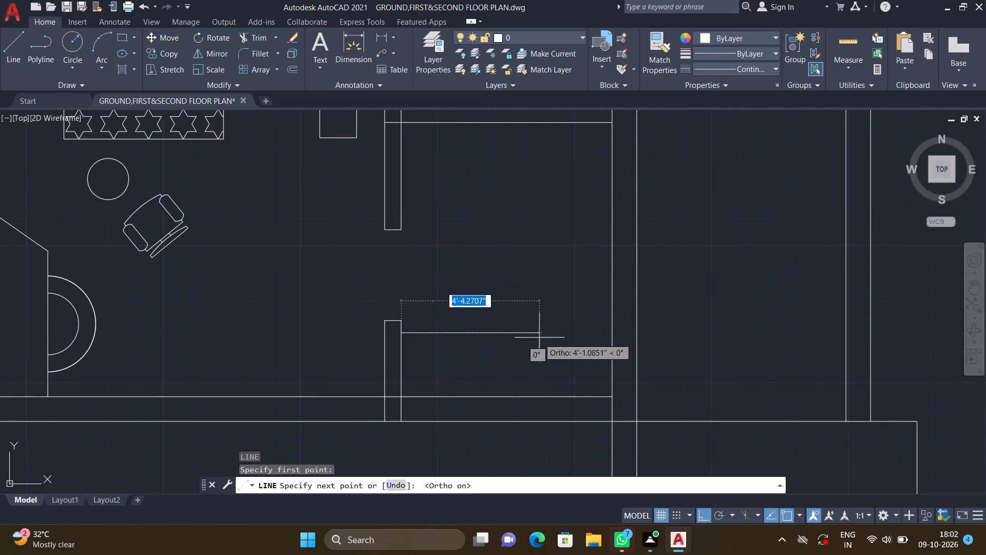
{"action": "left_click", "coordinate": [537, 326]}
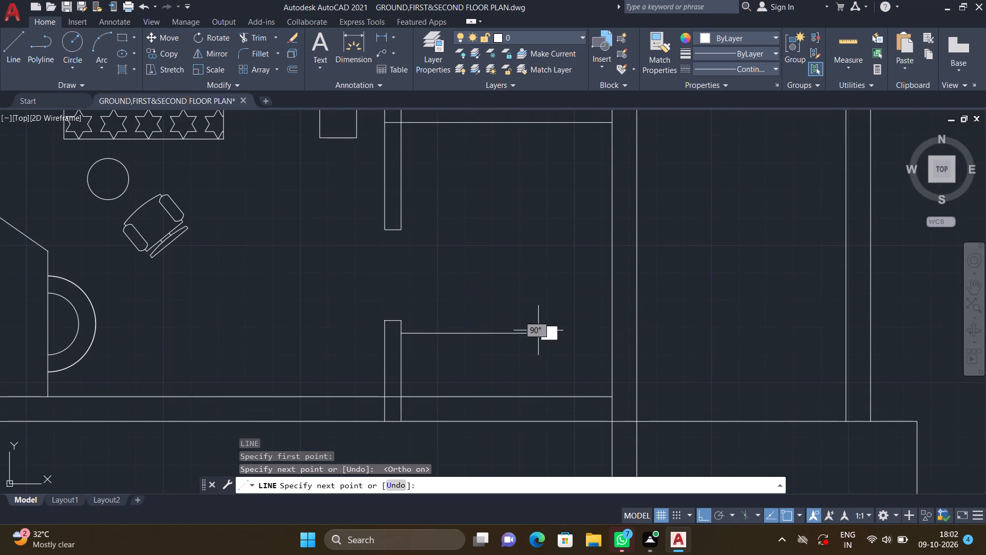
{"action": "double_click", "coordinate": [537, 400]}
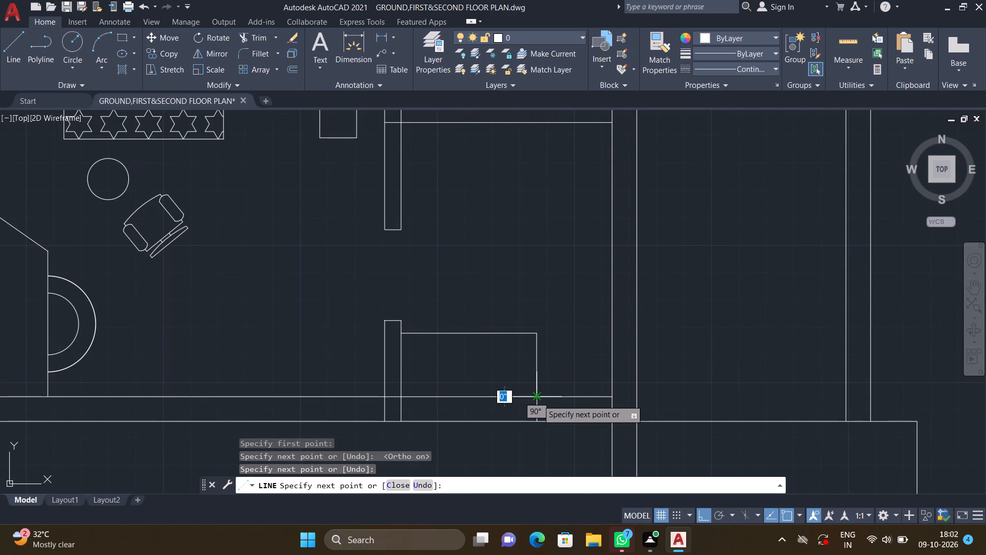
{"action": "key", "text": "Return"}
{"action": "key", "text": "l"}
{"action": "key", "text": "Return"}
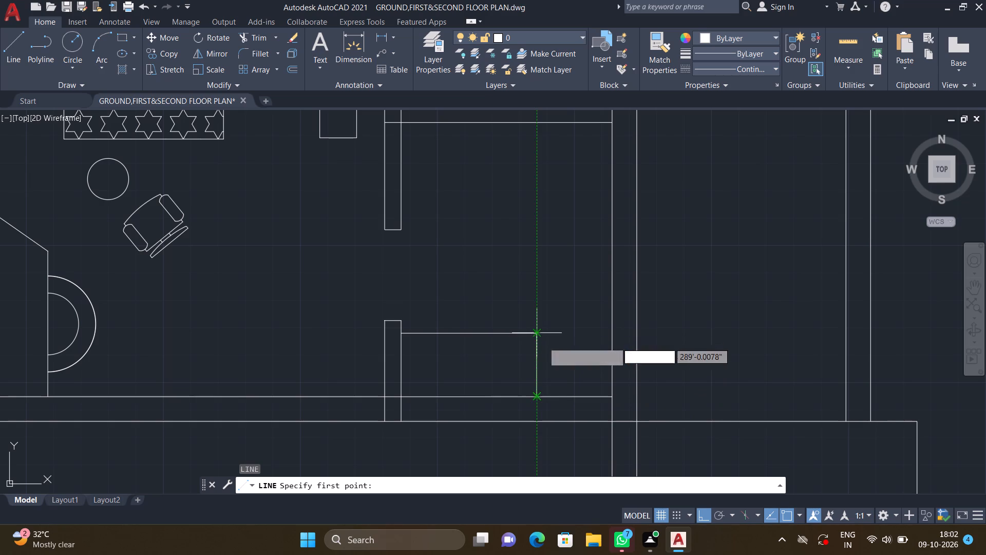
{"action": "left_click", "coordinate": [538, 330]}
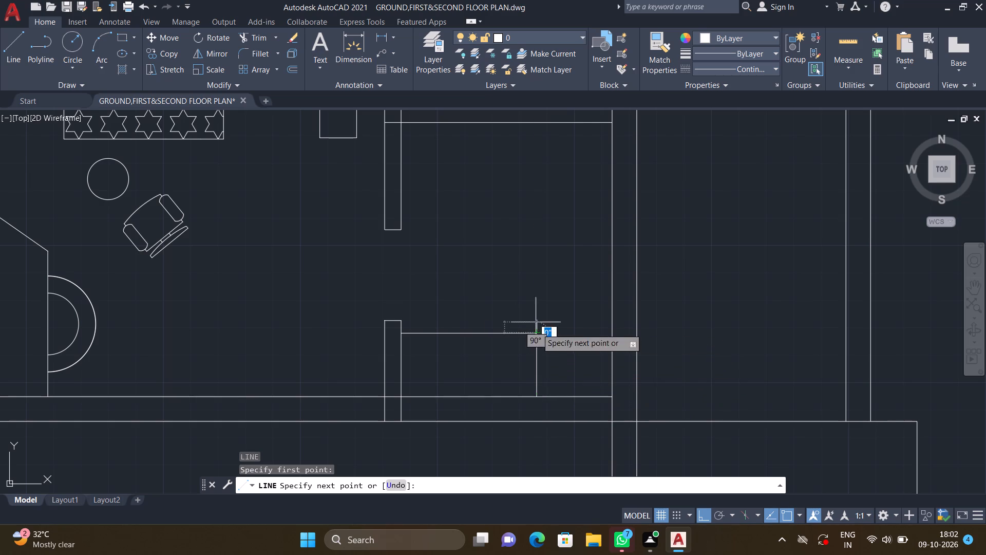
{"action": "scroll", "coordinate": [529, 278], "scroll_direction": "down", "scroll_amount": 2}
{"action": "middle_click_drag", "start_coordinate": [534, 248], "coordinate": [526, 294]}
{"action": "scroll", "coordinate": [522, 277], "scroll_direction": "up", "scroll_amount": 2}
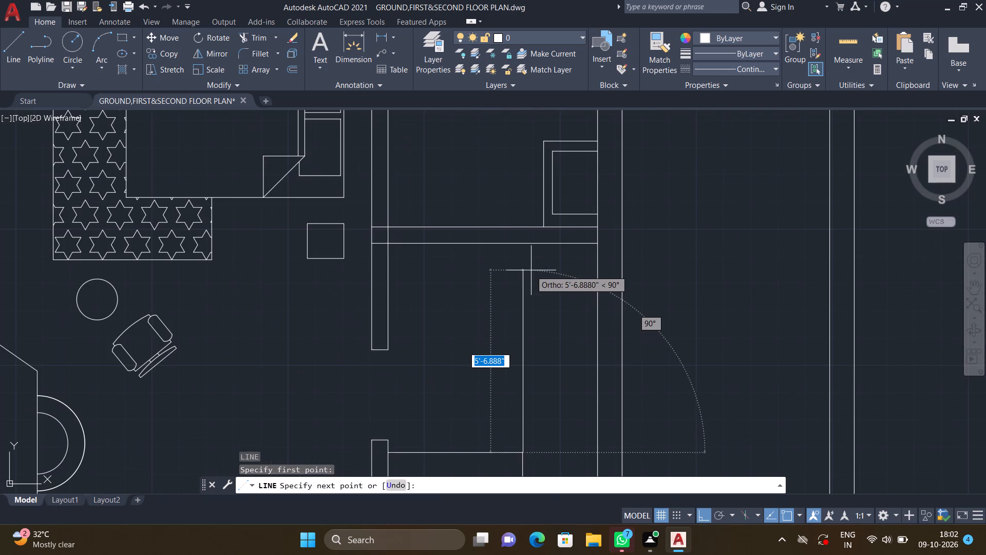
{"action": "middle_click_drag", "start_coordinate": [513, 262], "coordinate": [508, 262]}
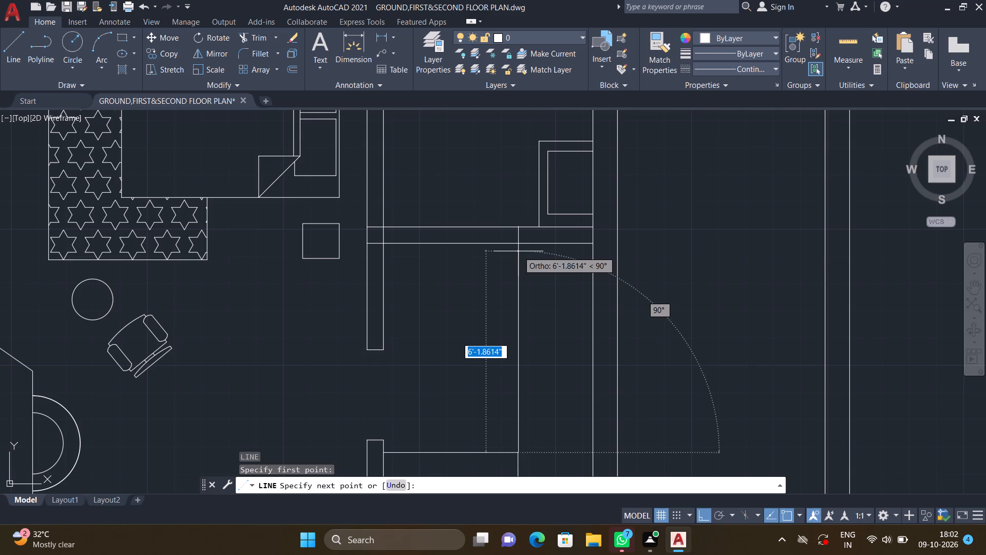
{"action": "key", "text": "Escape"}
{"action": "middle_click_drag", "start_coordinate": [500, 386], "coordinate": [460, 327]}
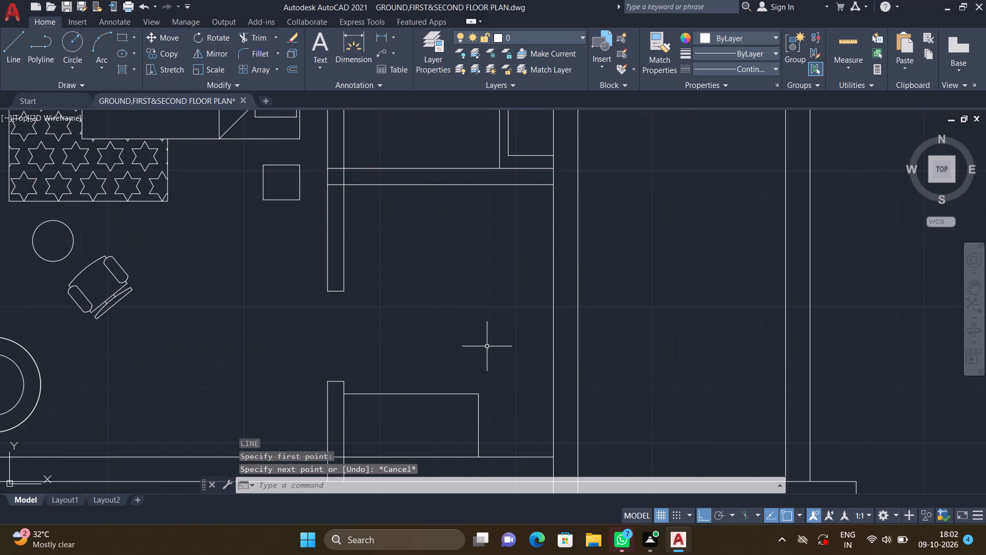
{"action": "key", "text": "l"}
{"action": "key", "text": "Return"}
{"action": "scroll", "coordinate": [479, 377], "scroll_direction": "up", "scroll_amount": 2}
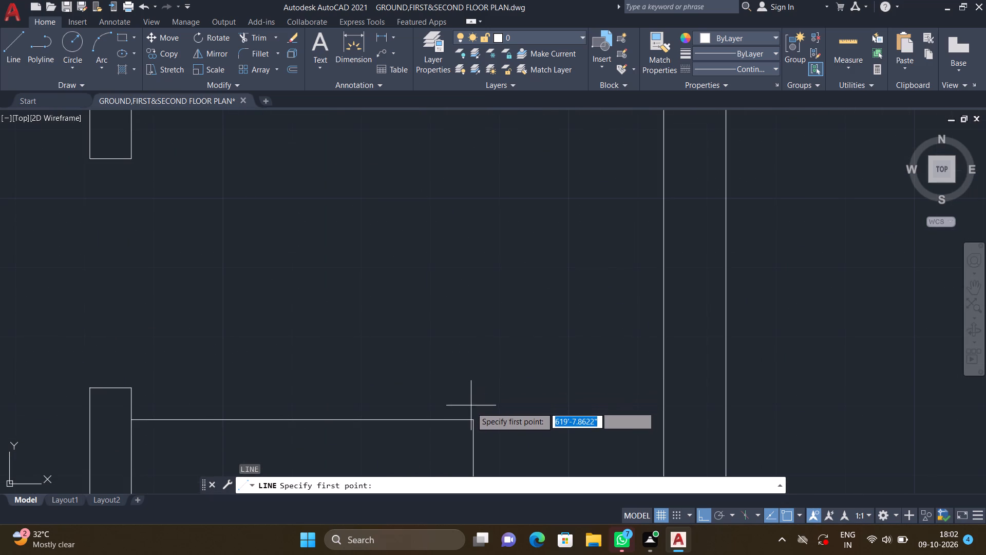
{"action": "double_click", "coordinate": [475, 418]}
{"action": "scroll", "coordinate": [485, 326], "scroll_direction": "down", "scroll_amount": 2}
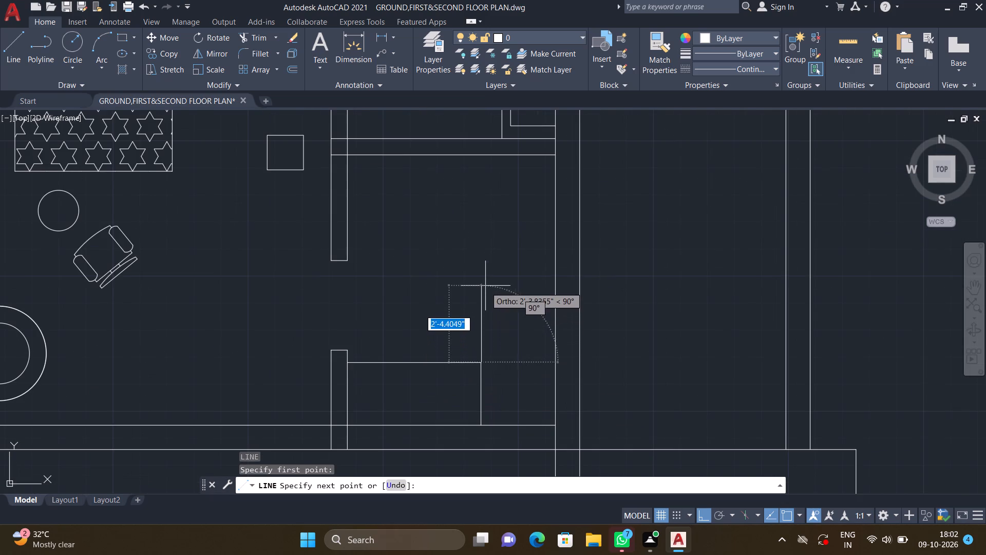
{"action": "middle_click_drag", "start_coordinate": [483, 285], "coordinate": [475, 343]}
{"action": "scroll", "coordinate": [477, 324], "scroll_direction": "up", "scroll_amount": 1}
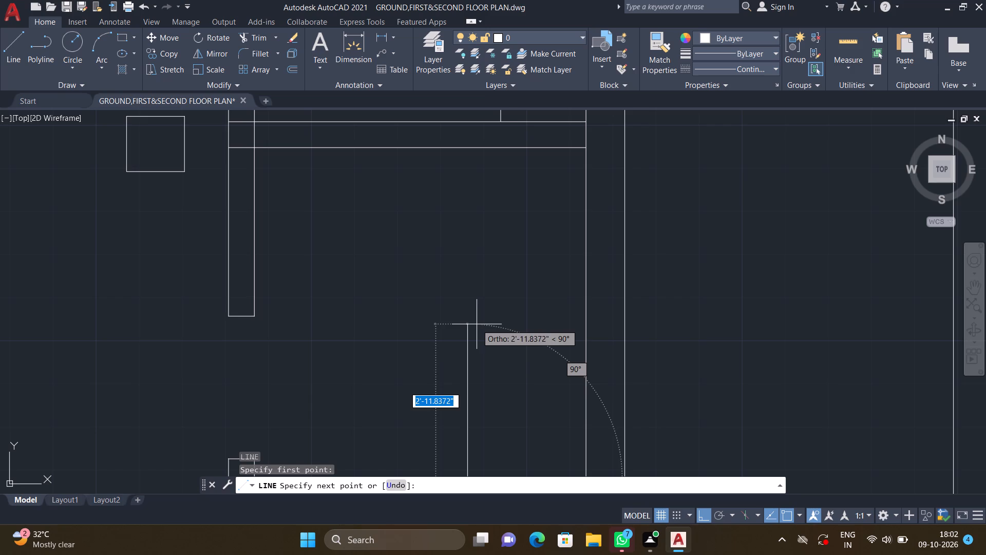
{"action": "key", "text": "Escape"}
Draw a vertical line about 6'-5" long from the L-shaped outline's outer corner up to the toilet room's lower wall.
{"action": "middle_click_drag", "start_coordinate": [473, 380], "coordinate": [407, 232]}
{"action": "scroll", "coordinate": [390, 356], "scroll_direction": "up", "scroll_amount": 2}
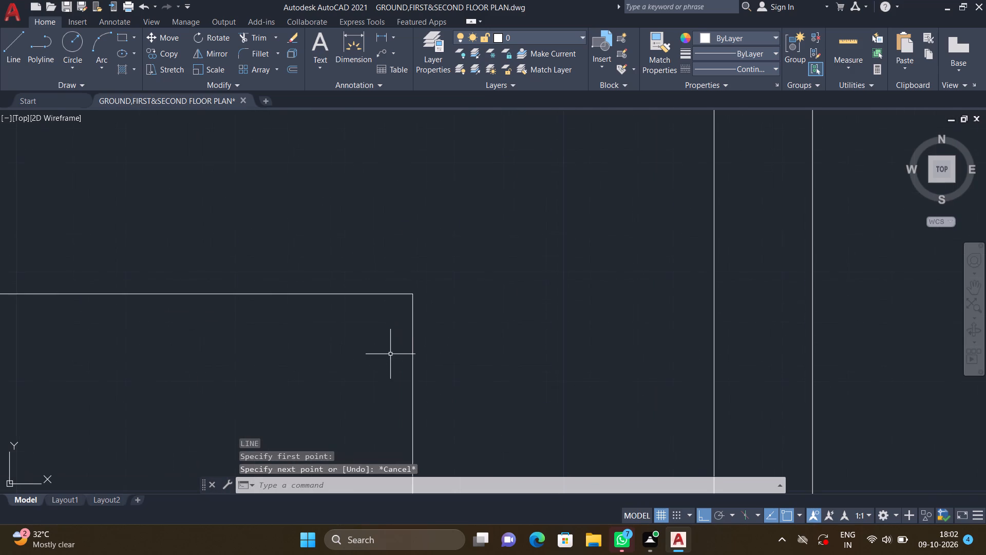
{"action": "scroll", "coordinate": [410, 297], "scroll_direction": "up", "scroll_amount": 4}
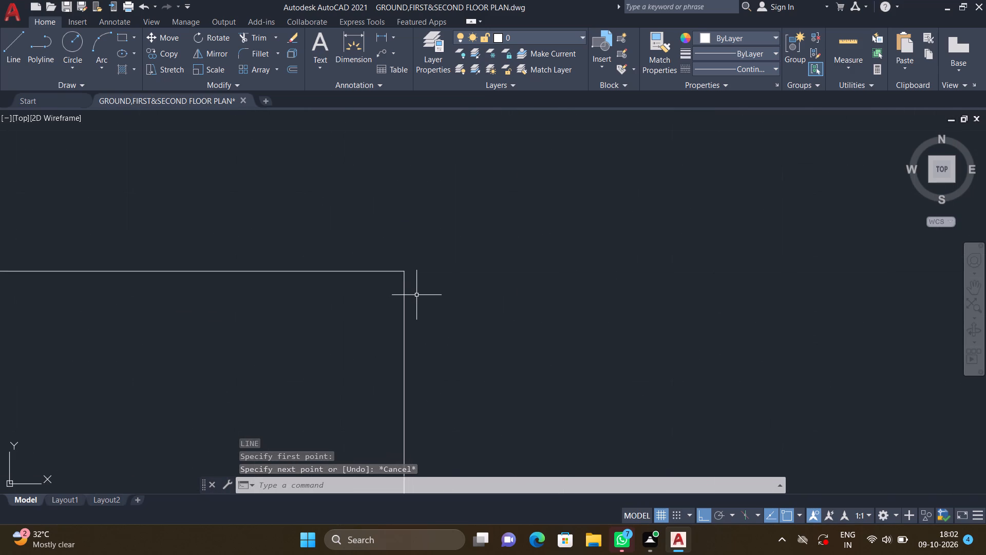
{"action": "key", "text": "l"}
{"action": "key", "text": "Return"}
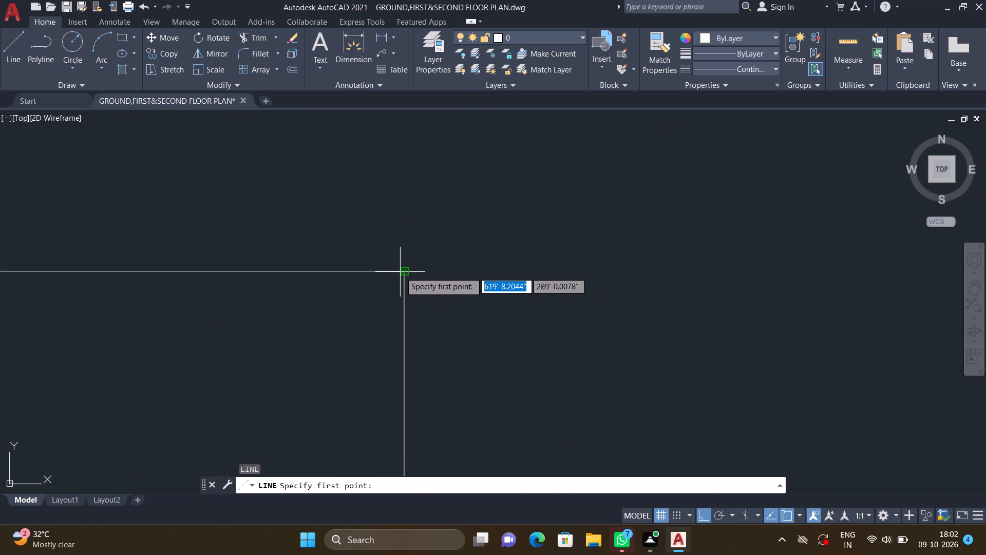
{"action": "double_click", "coordinate": [402, 271]}
{"action": "scroll", "coordinate": [429, 210], "scroll_direction": "down", "scroll_amount": 3}
{"action": "middle_click_drag", "start_coordinate": [431, 194], "coordinate": [432, 340]}
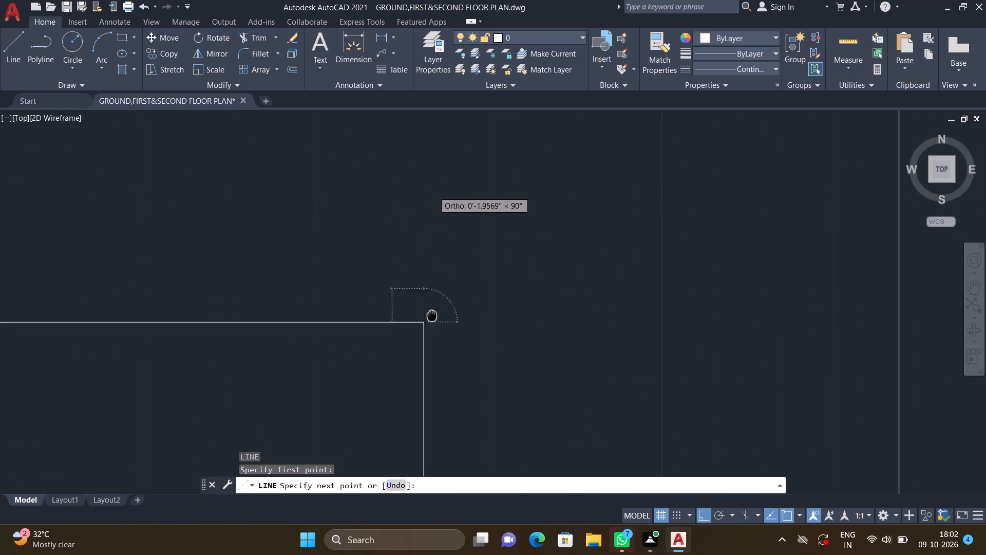
{"action": "middle_click_drag", "start_coordinate": [432, 340], "coordinate": [443, 409]}
{"action": "scroll", "coordinate": [445, 404], "scroll_direction": "down", "scroll_amount": 3}
{"action": "middle_click_drag", "start_coordinate": [430, 287], "coordinate": [434, 365]}
{"action": "scroll", "coordinate": [435, 367], "scroll_direction": "down", "scroll_amount": 2}
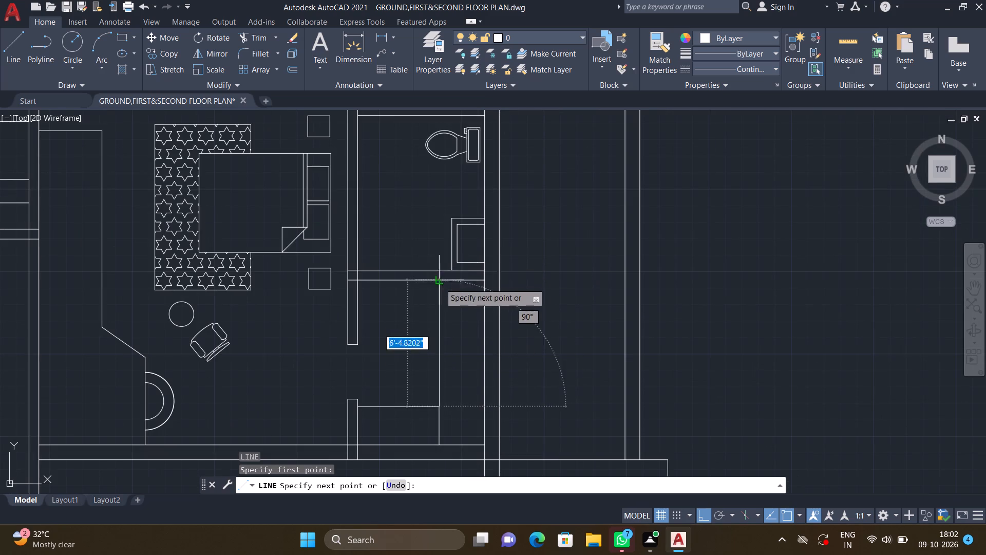
{"action": "scroll", "coordinate": [436, 299], "scroll_direction": "up", "scroll_amount": 3}
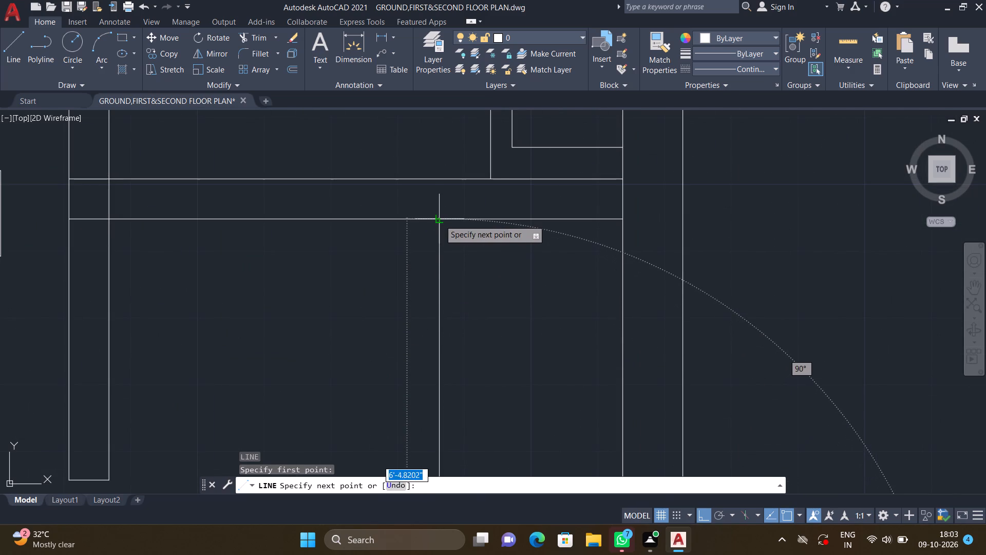
{"action": "double_click", "coordinate": [440, 220]}
{"action": "key", "text": "Return"}
{"action": "scroll", "coordinate": [472, 355], "scroll_direction": "down", "scroll_amount": 3}
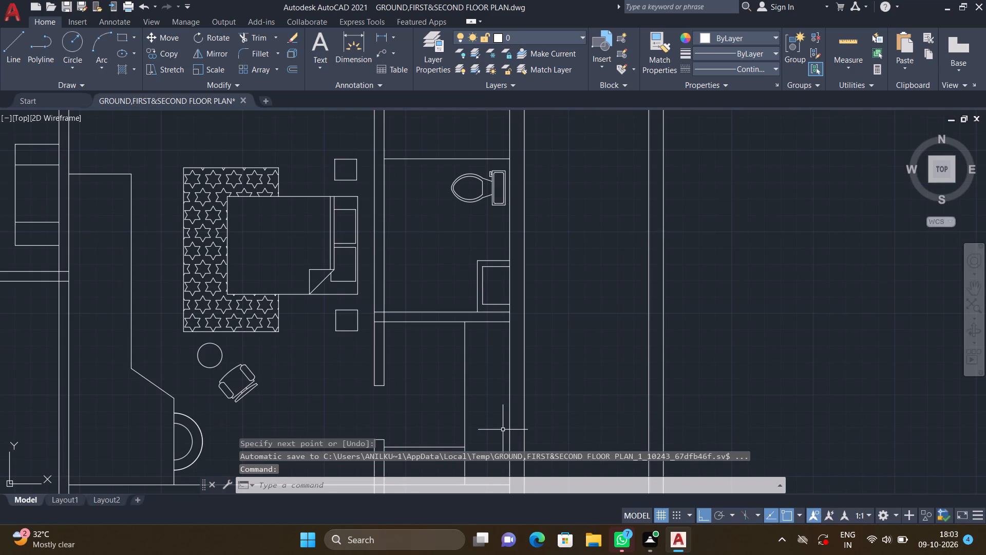
Draw a vertical line inside the L-shaped outline, close to the doorway wall, stopping just short of the outline's top line and the bottom wall.
{"action": "middle_click_drag", "start_coordinate": [428, 424], "coordinate": [513, 356]}
{"action": "scroll", "coordinate": [548, 355], "scroll_direction": "down", "scroll_amount": 1}
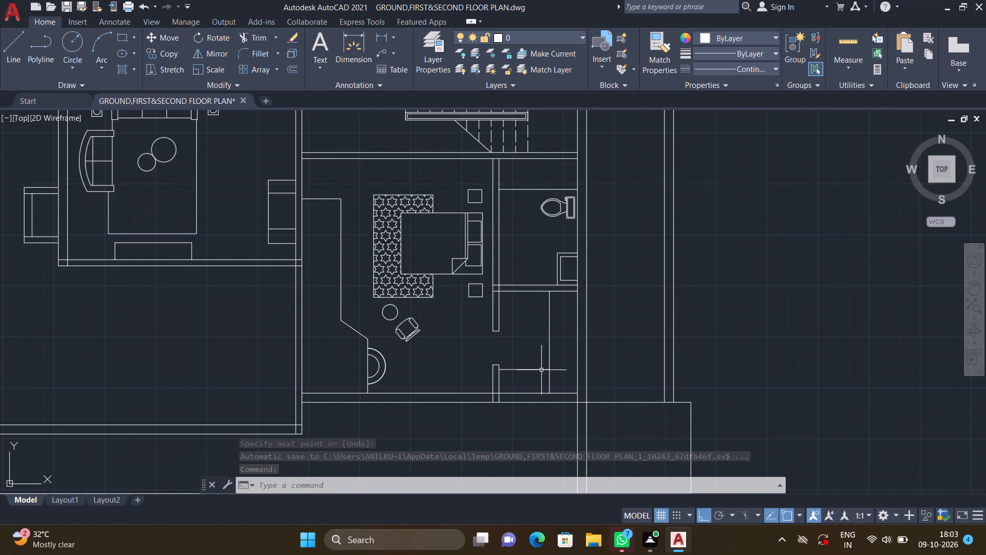
{"action": "middle_click_drag", "start_coordinate": [516, 384], "coordinate": [591, 351]}
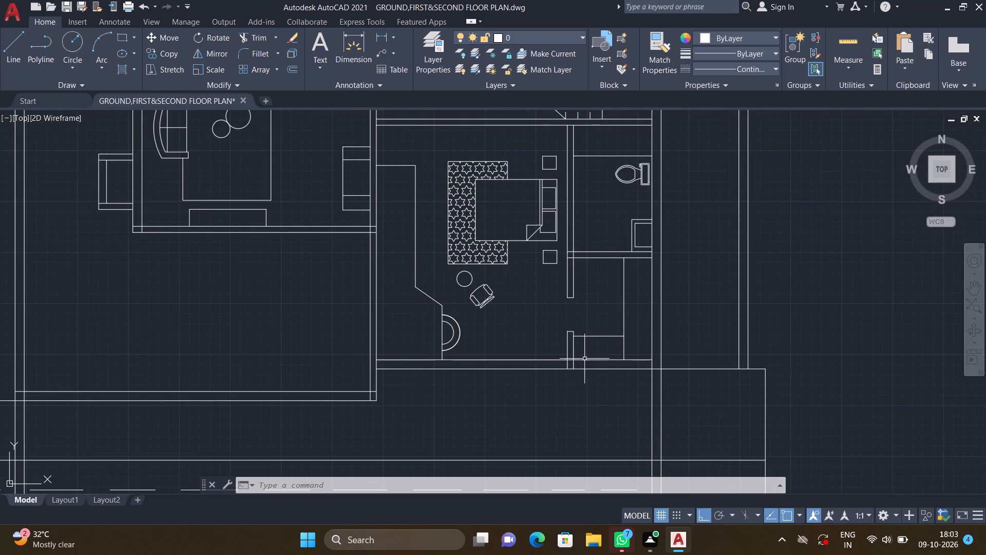
{"action": "scroll", "coordinate": [580, 366], "scroll_direction": "up", "scroll_amount": 2}
{"action": "scroll", "coordinate": [567, 311], "scroll_direction": "up", "scroll_amount": 2}
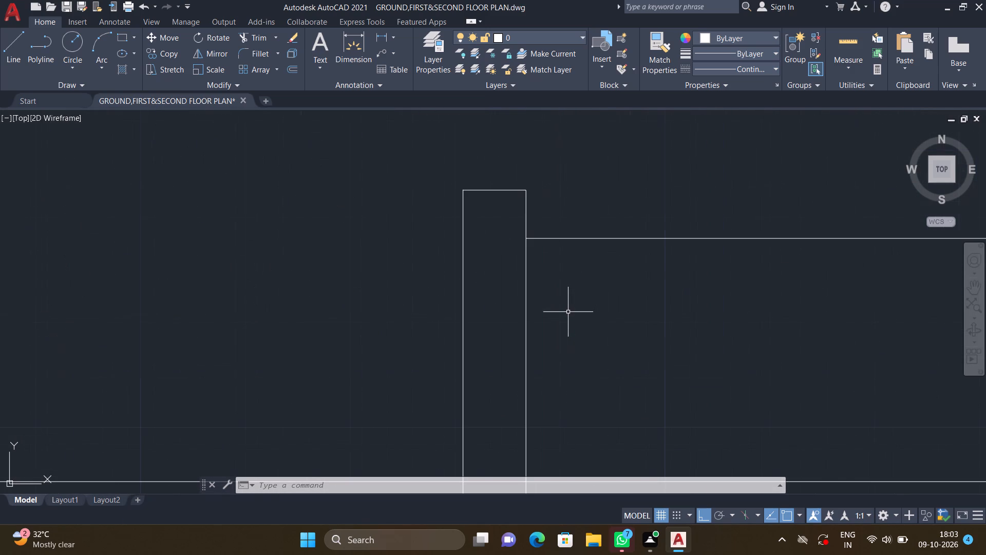
{"action": "scroll", "coordinate": [568, 312], "scroll_direction": "up", "scroll_amount": 1}
{"action": "key", "text": "l"}
{"action": "key", "text": "Return"}
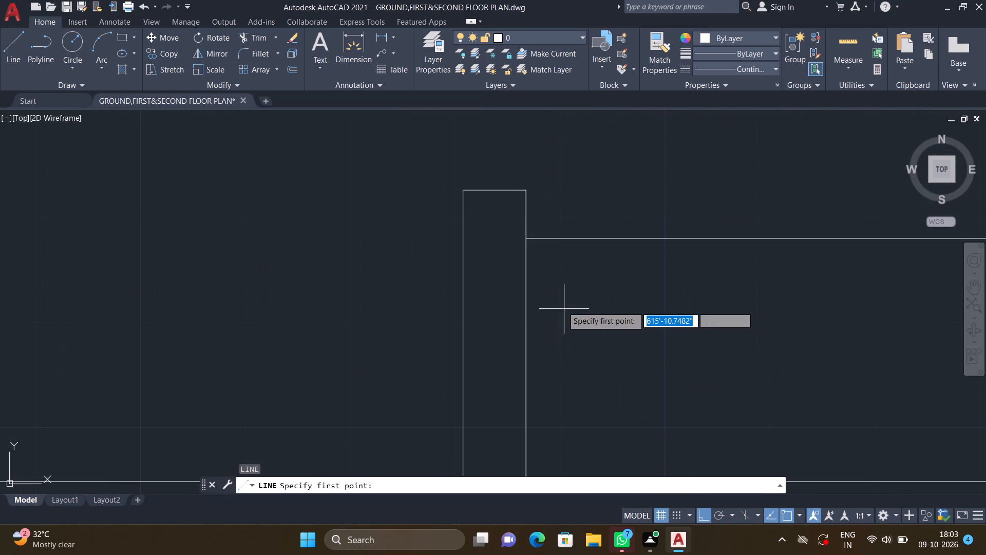
{"action": "middle_click_drag", "start_coordinate": [570, 285], "coordinate": [508, 220]}
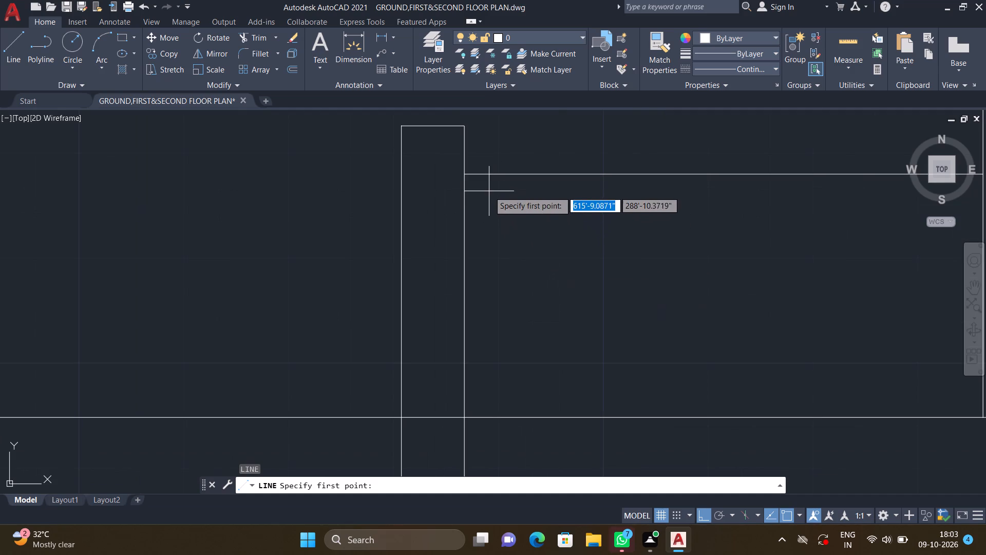
{"action": "left_click", "coordinate": [484, 187]}
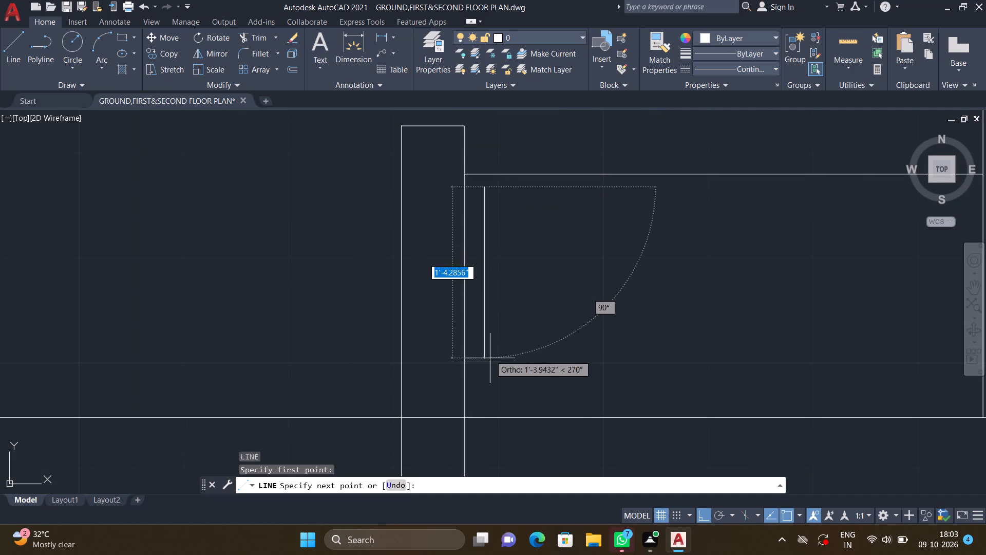
{"action": "left_click", "coordinate": [487, 396]}
{"action": "key", "text": "Return"}
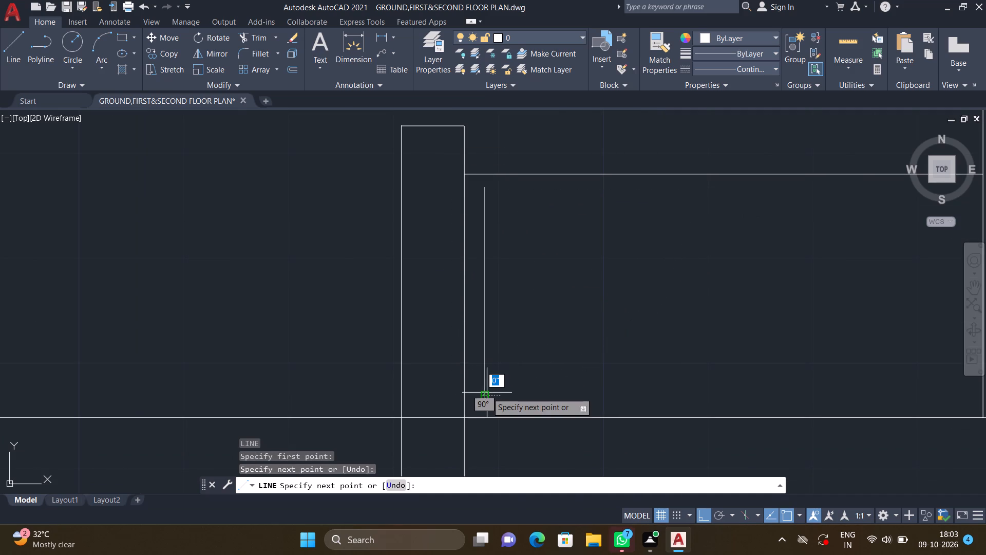
With Ortho off, draw a slightly slanted line about 1'-8" long beside the vertical line in the lower closet, ending level with it.
{"action": "key", "text": "F8"}
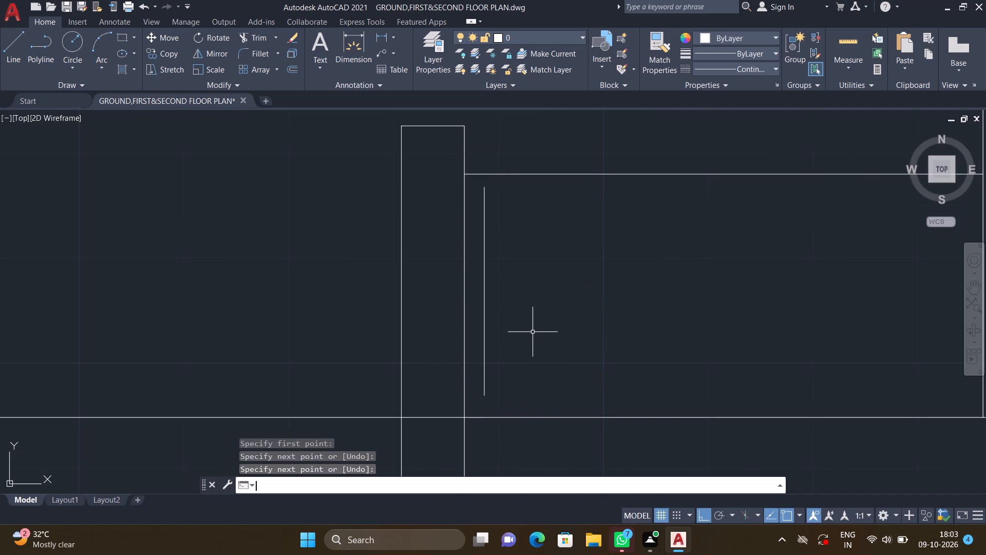
{"action": "key", "text": "l"}
{"action": "key", "text": "Return"}
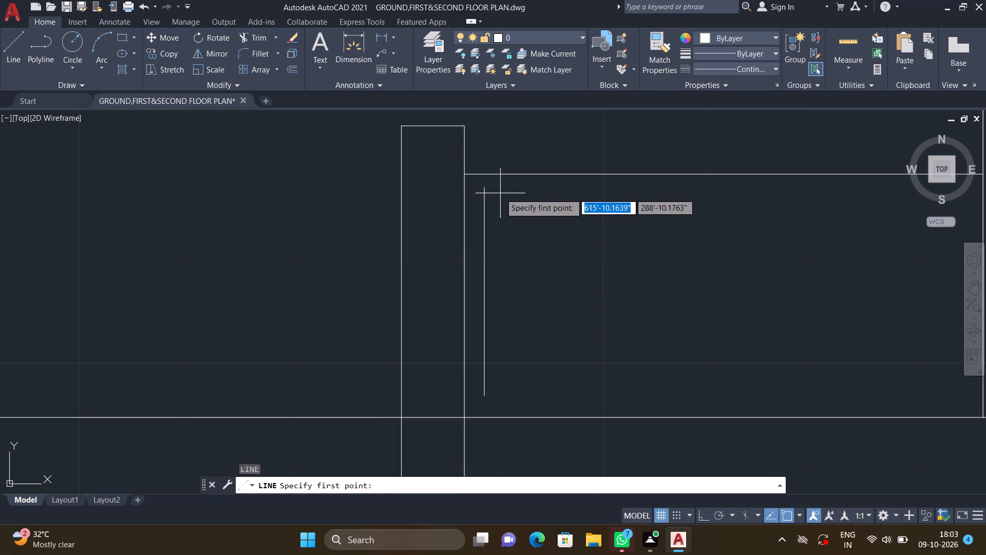
{"action": "scroll", "coordinate": [499, 193], "scroll_direction": "up", "scroll_amount": 1}
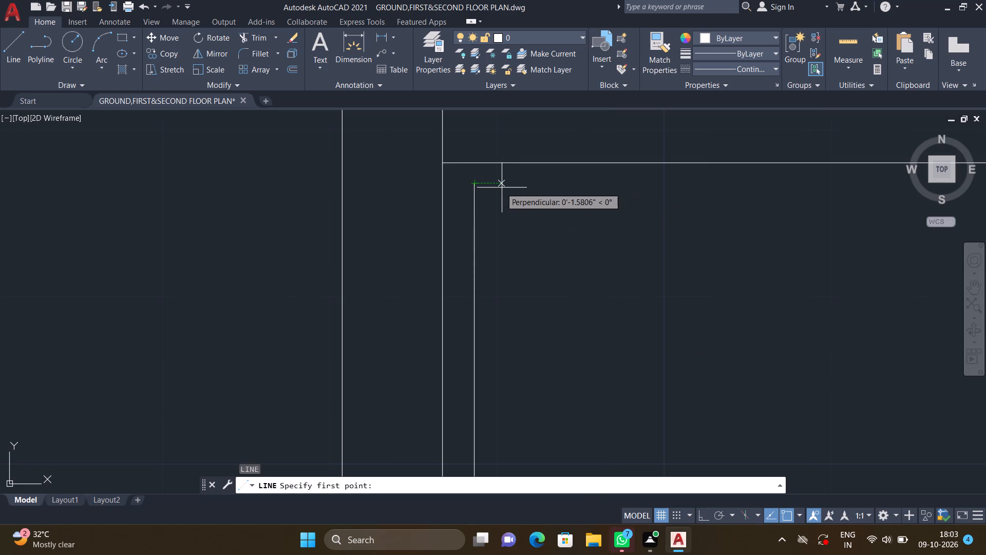
{"action": "double_click", "coordinate": [510, 185]}
{"action": "scroll", "coordinate": [524, 262], "scroll_direction": "down", "scroll_amount": 2}
{"action": "middle_click_drag", "start_coordinate": [518, 332], "coordinate": [514, 307]}
{"action": "scroll", "coordinate": [521, 325], "scroll_direction": "up", "scroll_amount": 2}
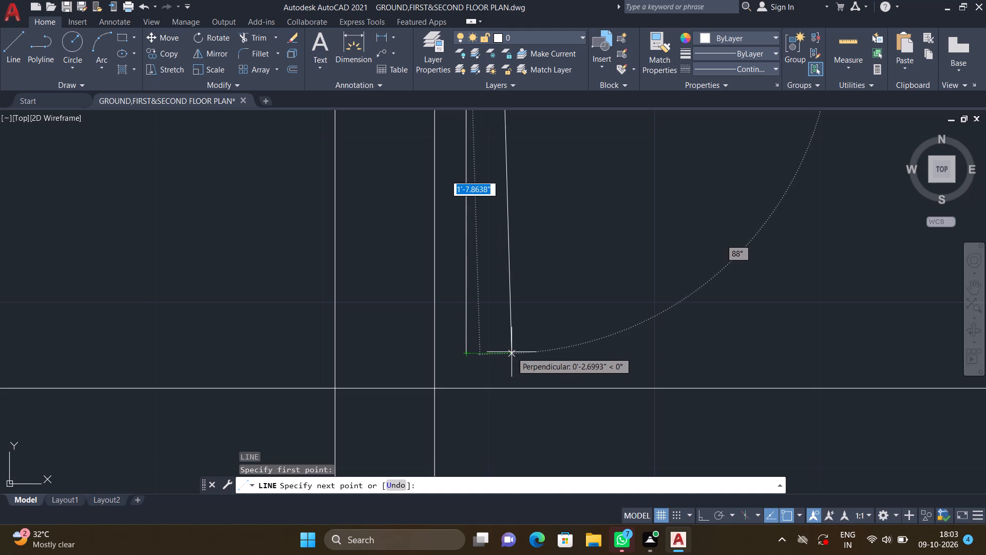
{"action": "double_click", "coordinate": [523, 353]}
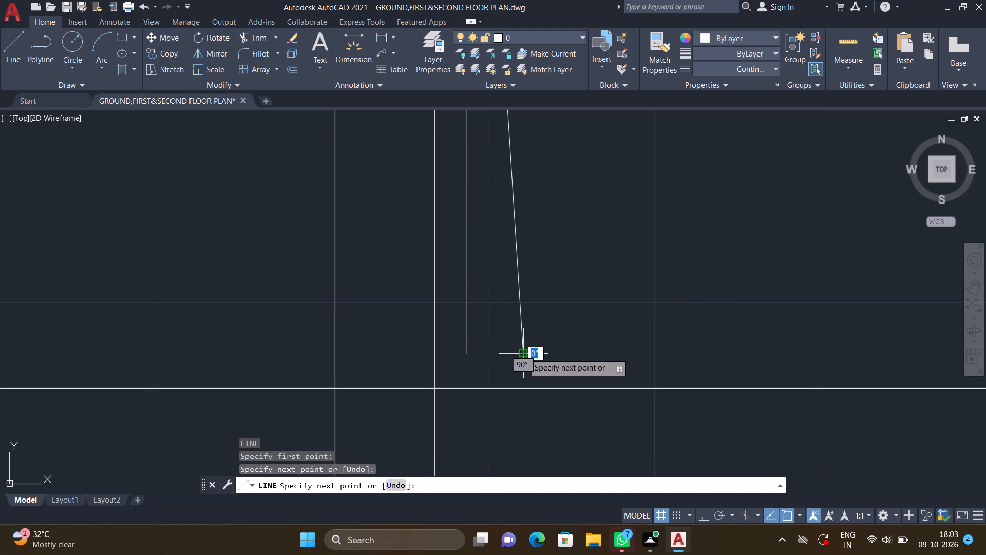
{"action": "key", "text": "Return"}
{"action": "scroll", "coordinate": [524, 350], "scroll_direction": "down", "scroll_amount": 2}
{"action": "middle_click_drag", "start_coordinate": [567, 335], "coordinate": [477, 350]}
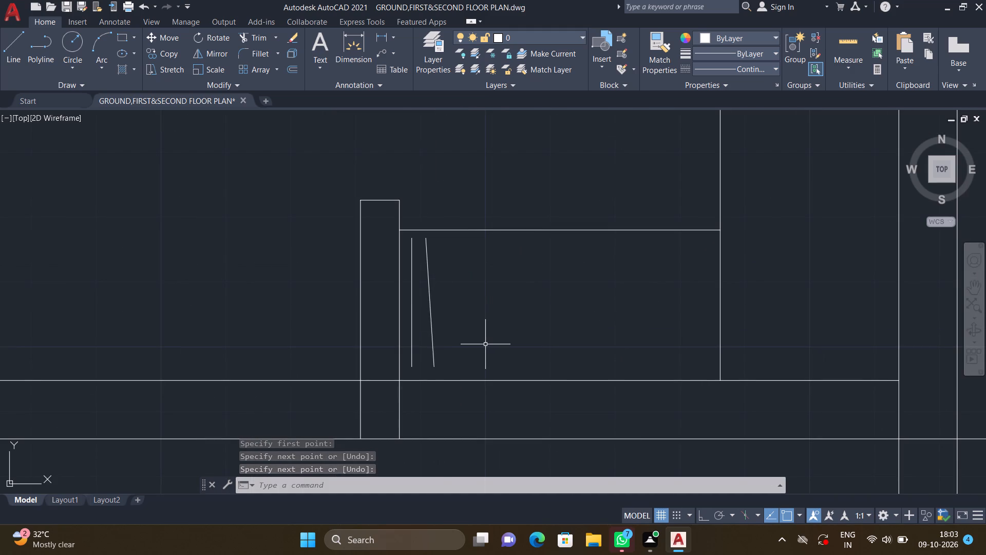
With Ortho on, copy the vertical and slanted lines as an array of 8 items spaced about 6.1" apart across the lower closet.
{"action": "key", "text": "F8"}
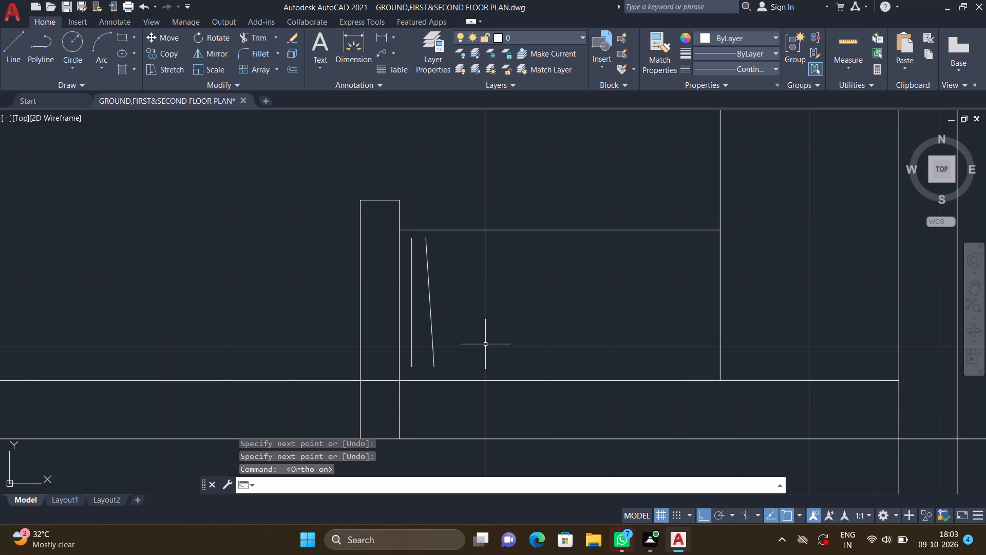
{"action": "type", "text": "CO"}
{"action": "key", "text": "Return"}
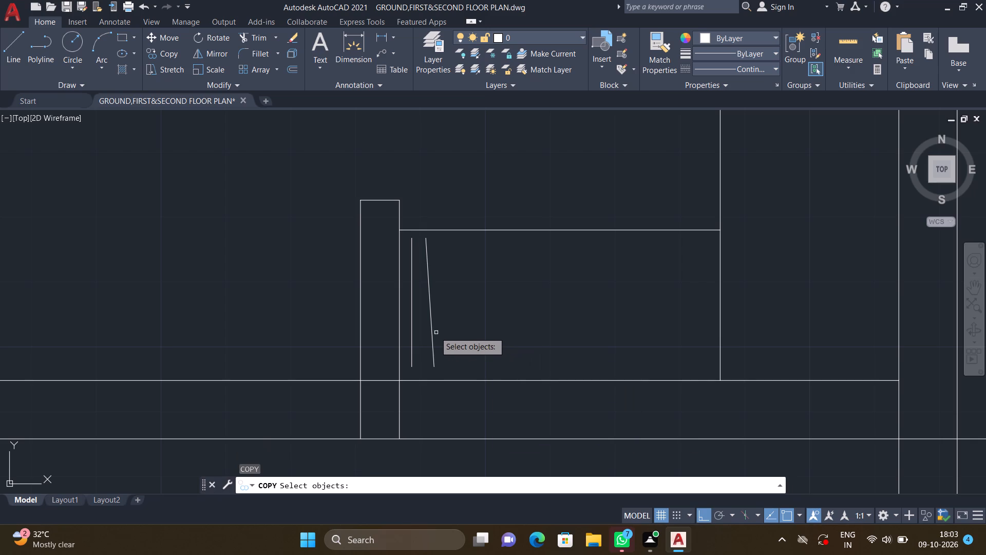
{"action": "double_click", "coordinate": [433, 330]}
{"action": "double_click", "coordinate": [411, 329]}
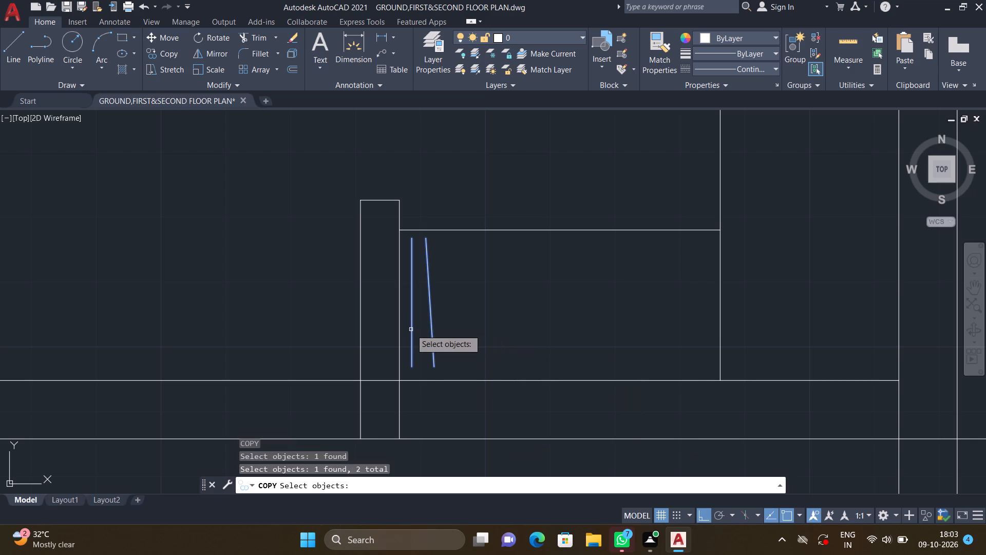
{"action": "key", "text": "Return"}
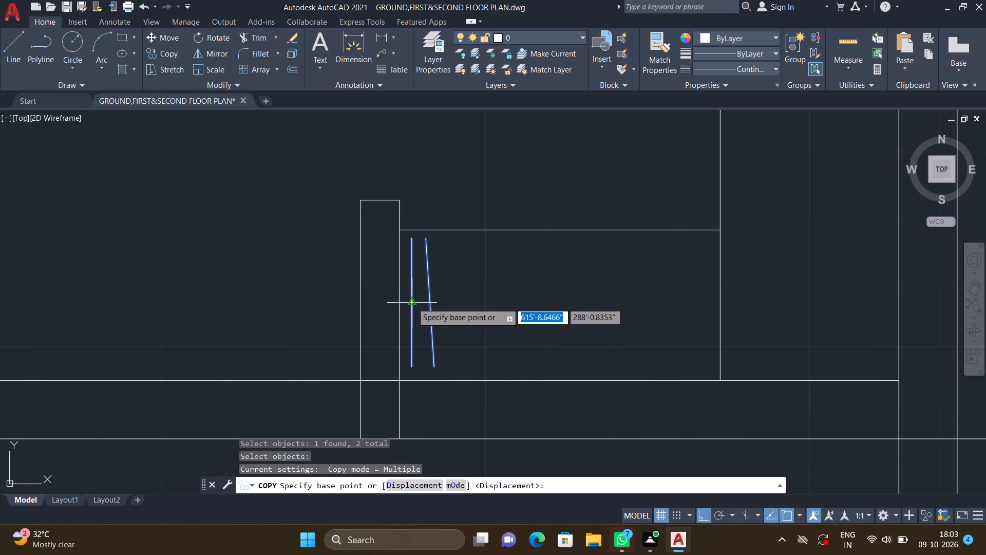
{"action": "scroll", "coordinate": [412, 303], "scroll_direction": "up", "scroll_amount": 1}
{"action": "left_click", "coordinate": [412, 303]}
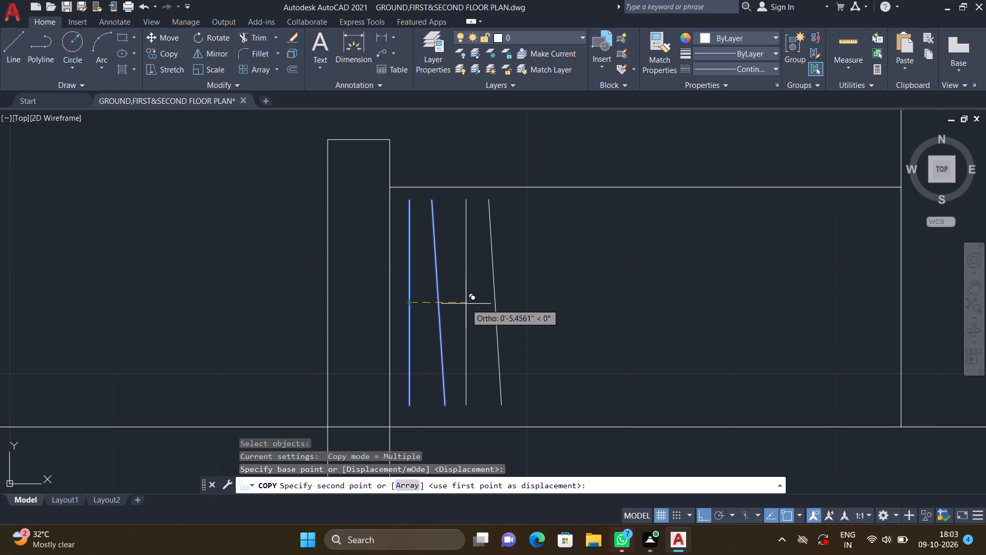
{"action": "key", "text": "a"}
{"action": "key", "text": "Return"}
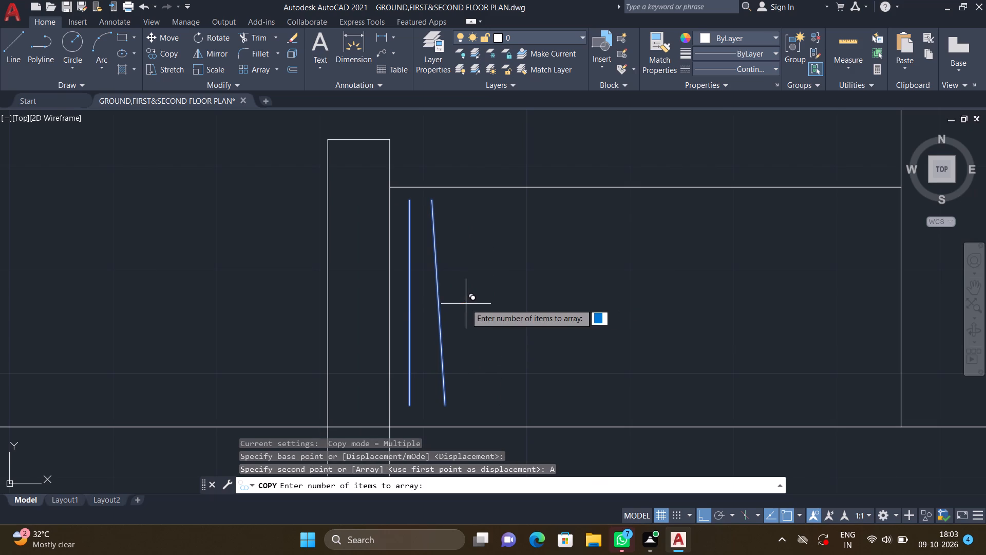
{"action": "key", "text": "8"}
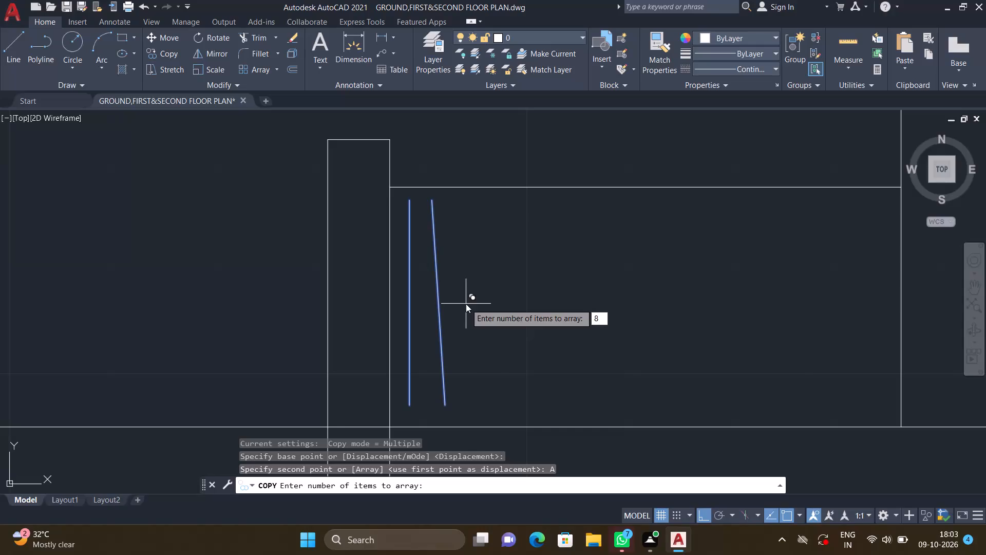
{"action": "key", "text": "Return"}
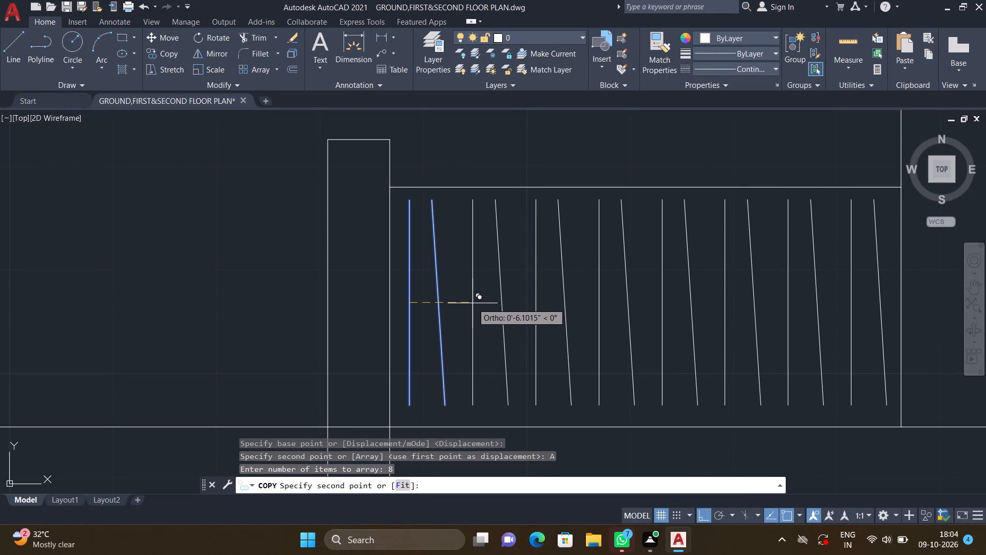
{"action": "left_click", "coordinate": [472, 303]}
{"action": "key", "text": "Return"}
Draw a horizontal line about 3'-11.7" long through the middle of the arrayed lines, ending just short of the lower closet's far side.
{"action": "middle_click_drag", "start_coordinate": [528, 325], "coordinate": [479, 319]}
{"action": "scroll", "coordinate": [479, 319], "scroll_direction": "down", "scroll_amount": 1}
{"action": "key", "text": "l"}
{"action": "key", "text": "Return"}
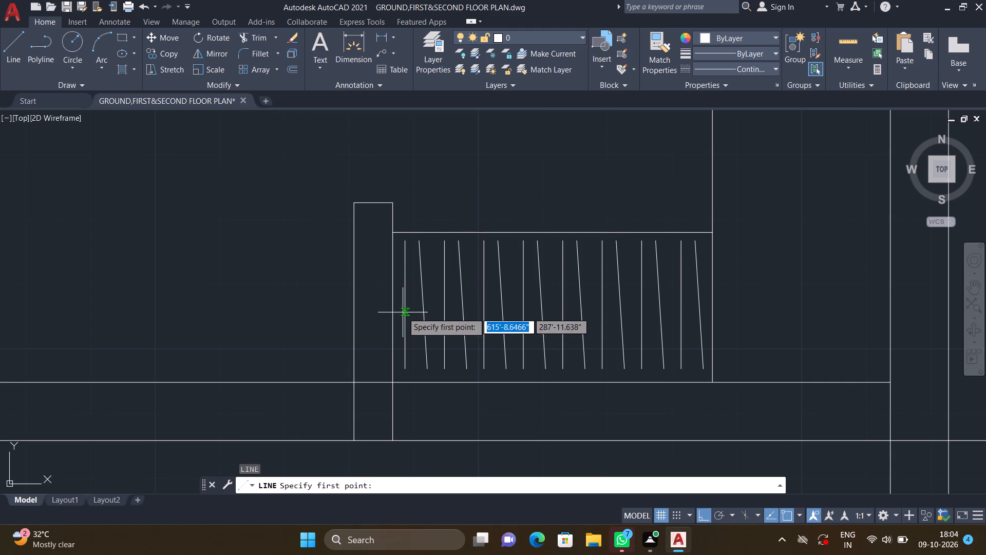
{"action": "scroll", "coordinate": [403, 312], "scroll_direction": "up", "scroll_amount": 2}
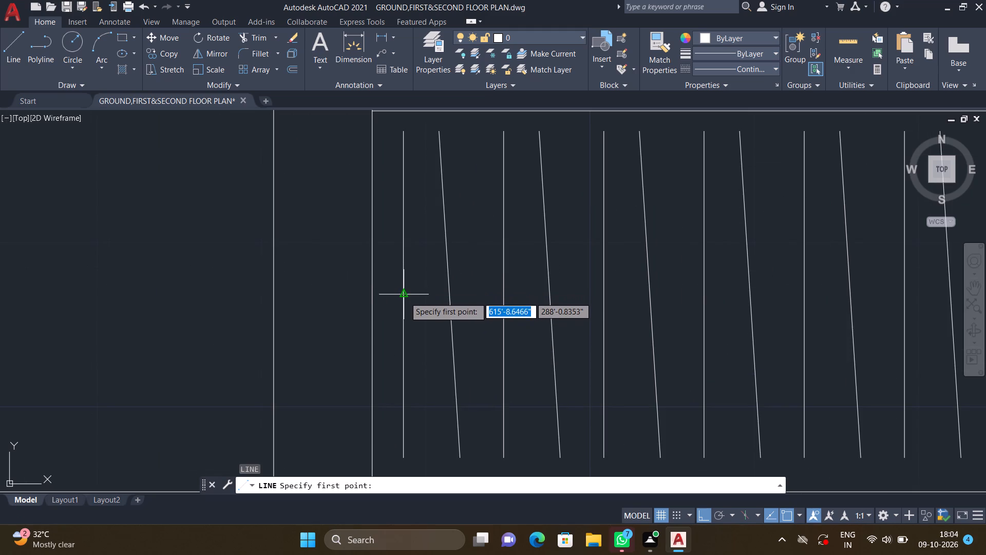
{"action": "double_click", "coordinate": [386, 297]}
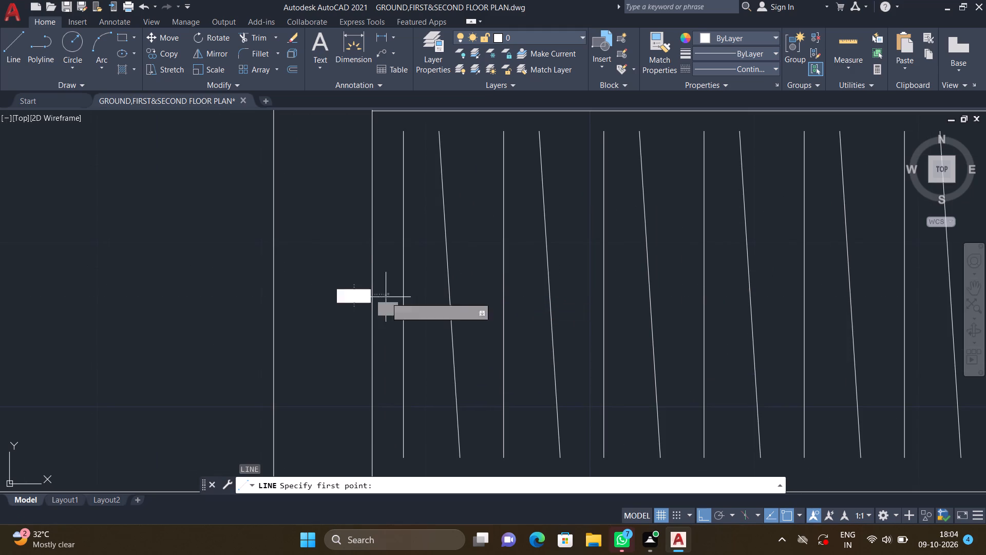
{"action": "scroll", "coordinate": [484, 292], "scroll_direction": "down", "scroll_amount": 2}
{"action": "middle_click_drag", "start_coordinate": [564, 284], "coordinate": [510, 277]}
{"action": "middle_click_drag", "start_coordinate": [607, 296], "coordinate": [561, 294]}
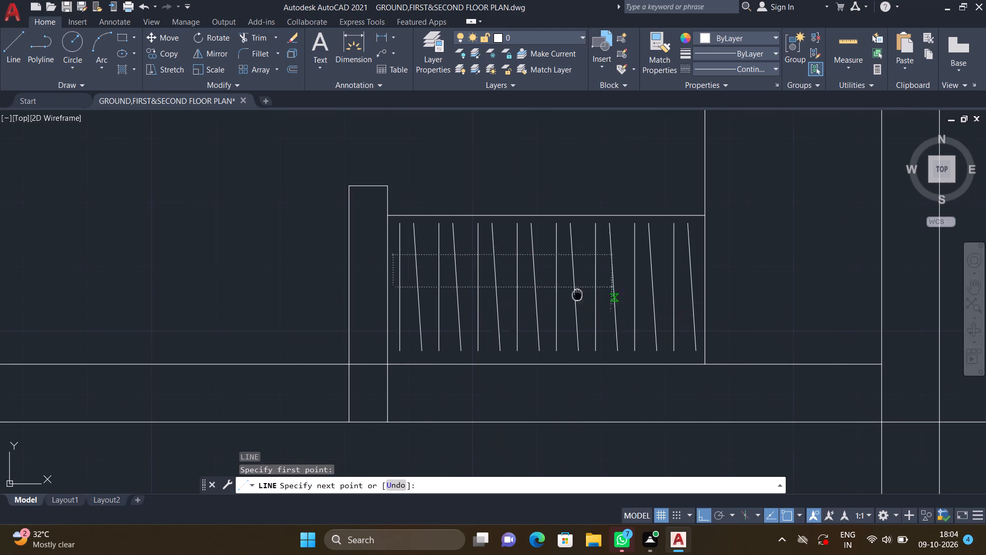
{"action": "middle_click_drag", "start_coordinate": [561, 294], "coordinate": [544, 295]}
{"action": "scroll", "coordinate": [609, 283], "scroll_direction": "down", "scroll_amount": 1}
{"action": "scroll", "coordinate": [617, 283], "scroll_direction": "up", "scroll_amount": 5}
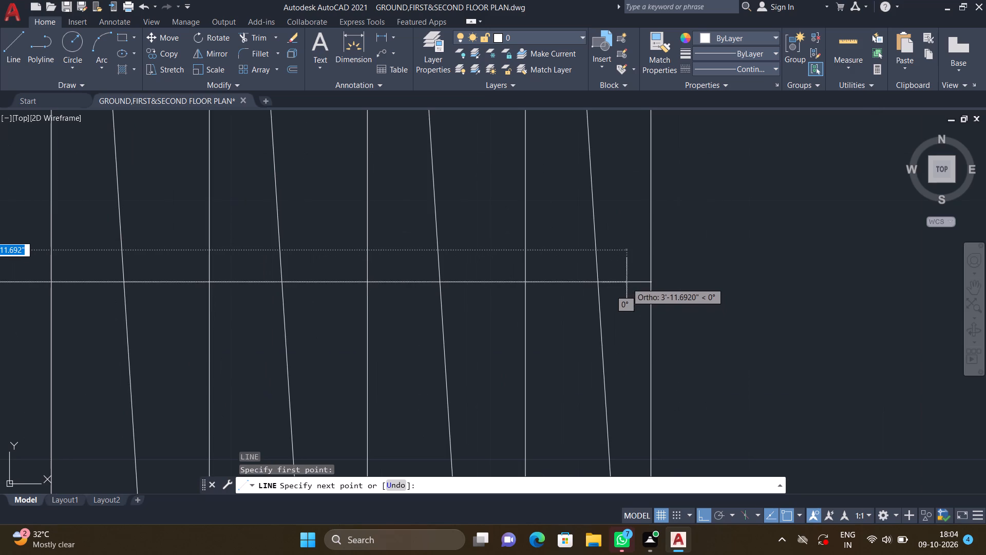
{"action": "left_click", "coordinate": [627, 282]}
{"action": "key", "text": "Return"}
Draw a horizontal line about 1'-11" long at the top of the tall side closet, just below the toilet room's lower wall.
{"action": "scroll", "coordinate": [561, 334], "scroll_direction": "down", "scroll_amount": 4}
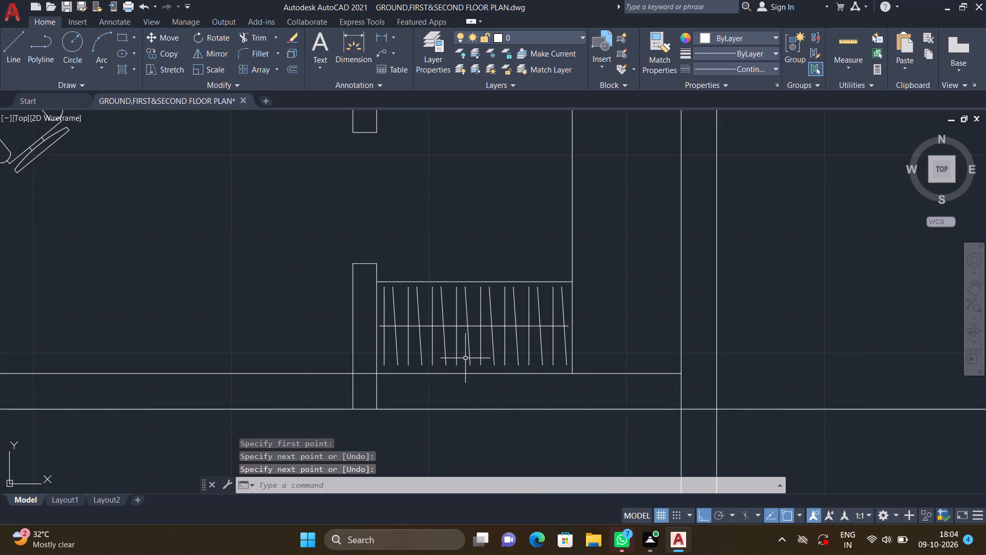
{"action": "scroll", "coordinate": [590, 271], "scroll_direction": "down", "scroll_amount": 2}
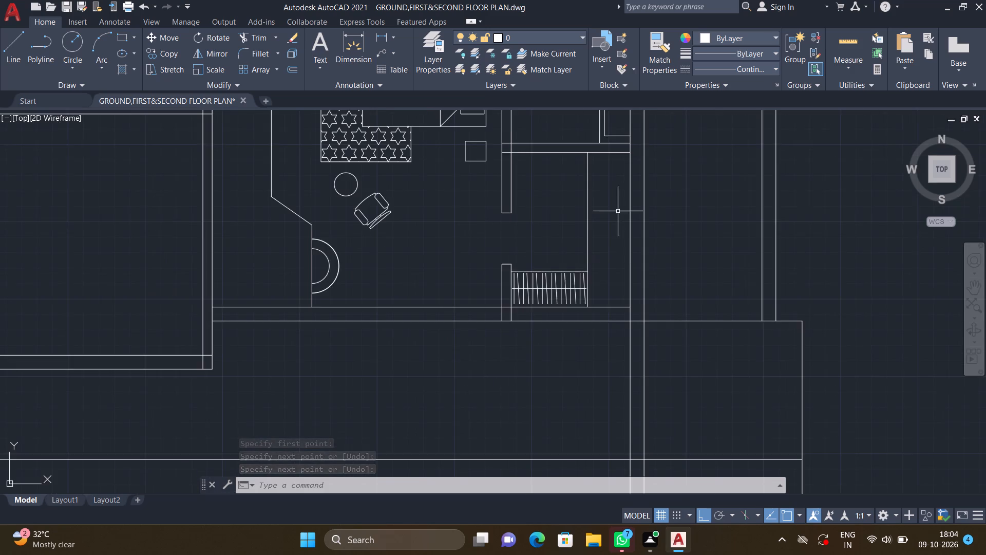
{"action": "middle_click_drag", "start_coordinate": [610, 219], "coordinate": [601, 288]}
{"action": "scroll", "coordinate": [596, 230], "scroll_direction": "up", "scroll_amount": 2}
{"action": "middle_click_drag", "start_coordinate": [581, 222], "coordinate": [571, 253]}
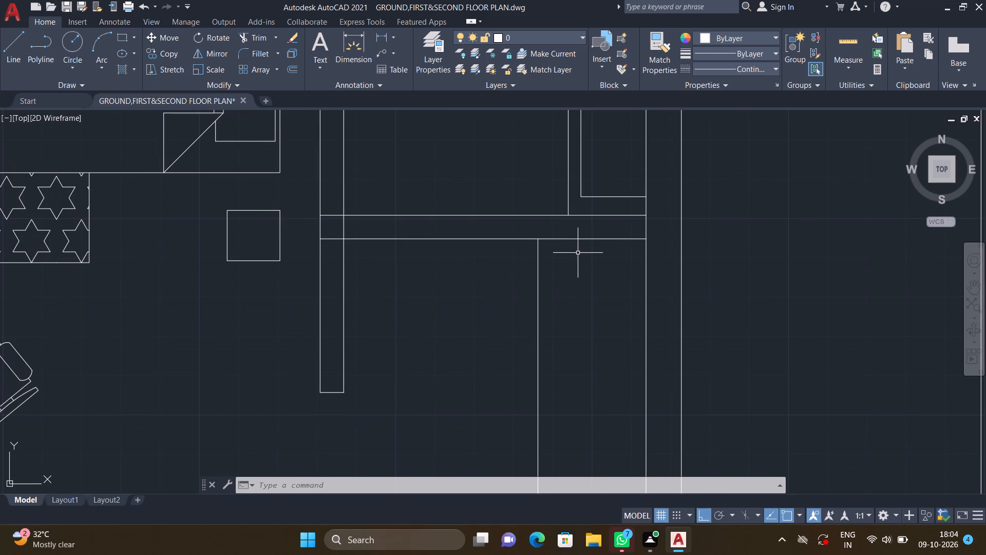
{"action": "scroll", "coordinate": [582, 252], "scroll_direction": "up", "scroll_amount": 1}
{"action": "key", "text": "l"}
{"action": "key", "text": "Return"}
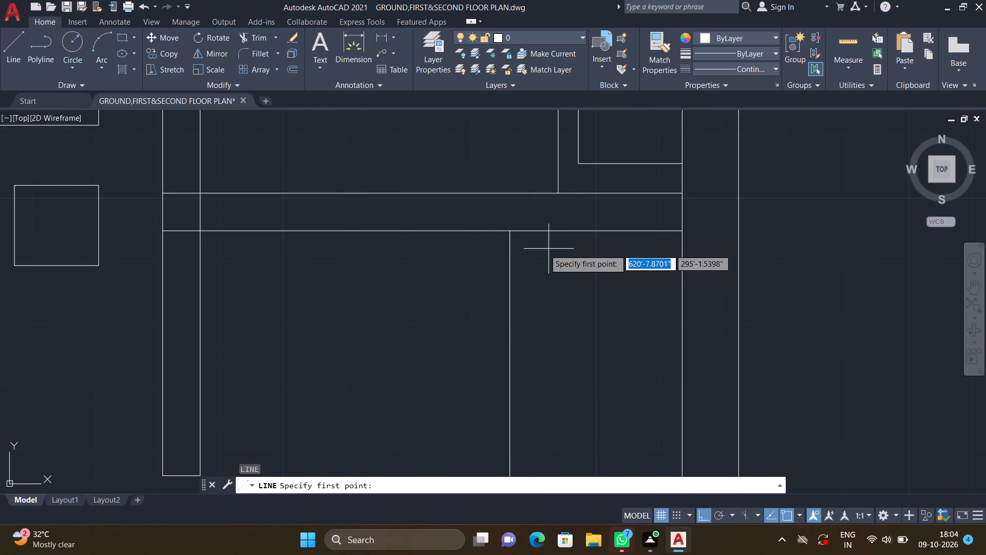
{"action": "scroll", "coordinate": [532, 255], "scroll_direction": "up", "scroll_amount": 2}
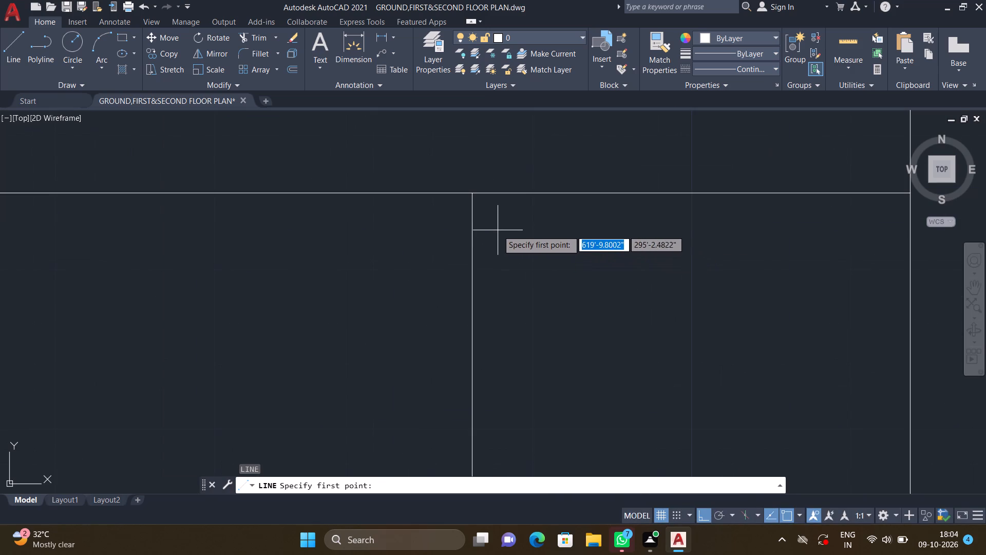
{"action": "double_click", "coordinate": [497, 226]}
{"action": "scroll", "coordinate": [601, 227], "scroll_direction": "down", "scroll_amount": 2}
{"action": "middle_click_drag", "start_coordinate": [623, 228], "coordinate": [575, 228]}
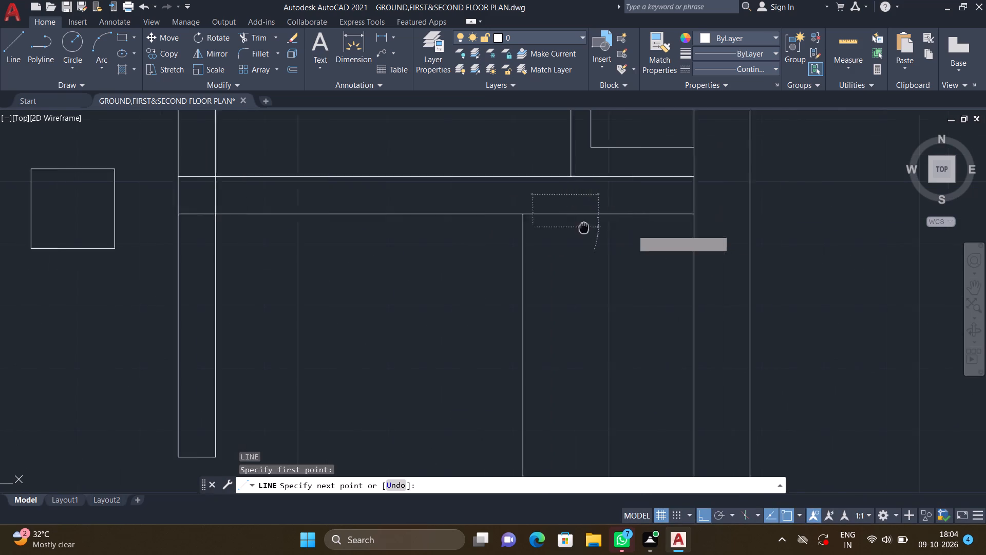
{"action": "middle_click_drag", "start_coordinate": [575, 228], "coordinate": [543, 229]}
{"action": "scroll", "coordinate": [611, 236], "scroll_direction": "up", "scroll_amount": 2}
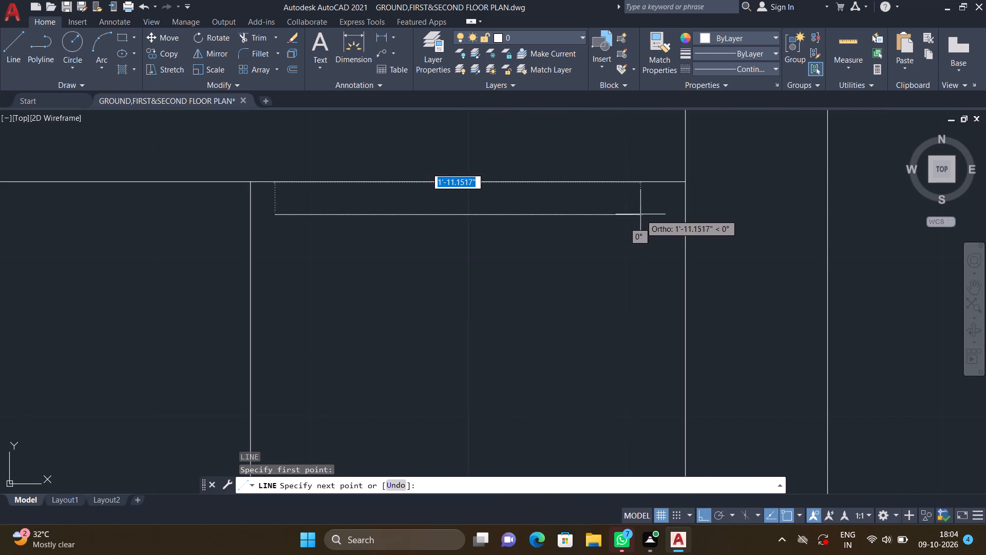
{"action": "left_click", "coordinate": [640, 214]}
{"action": "key", "text": "Return"}
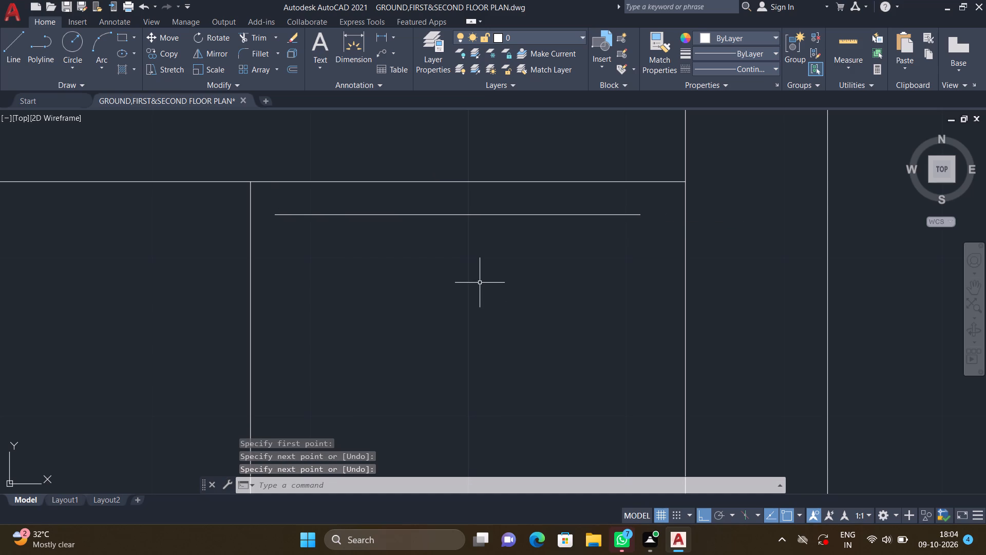
With Ortho off, draw a slightly downward-slanting line of matching width, starting about 2.2" below the horizontal line in the tall closet.
{"action": "key", "text": "F8"}
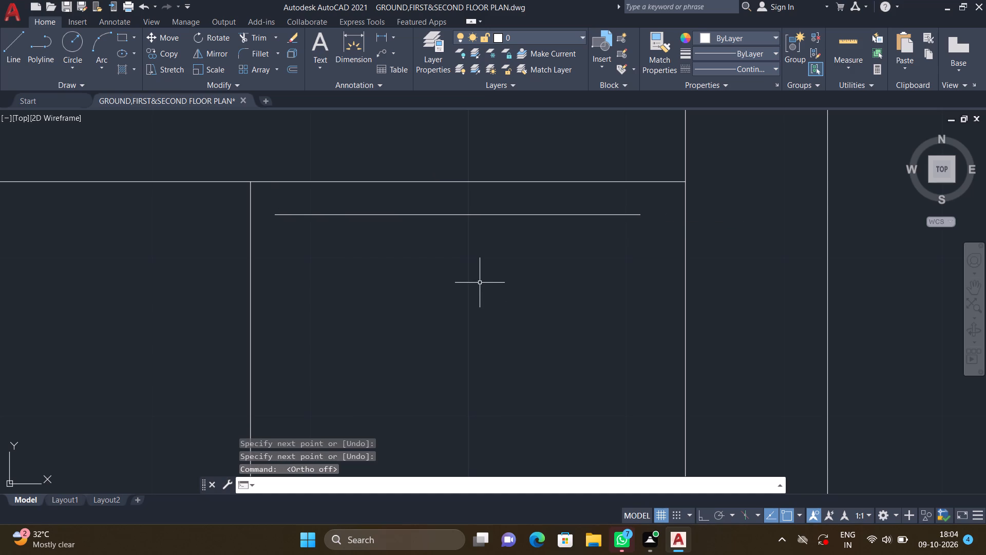
{"action": "key", "text": "l"}
{"action": "key", "text": "Return"}
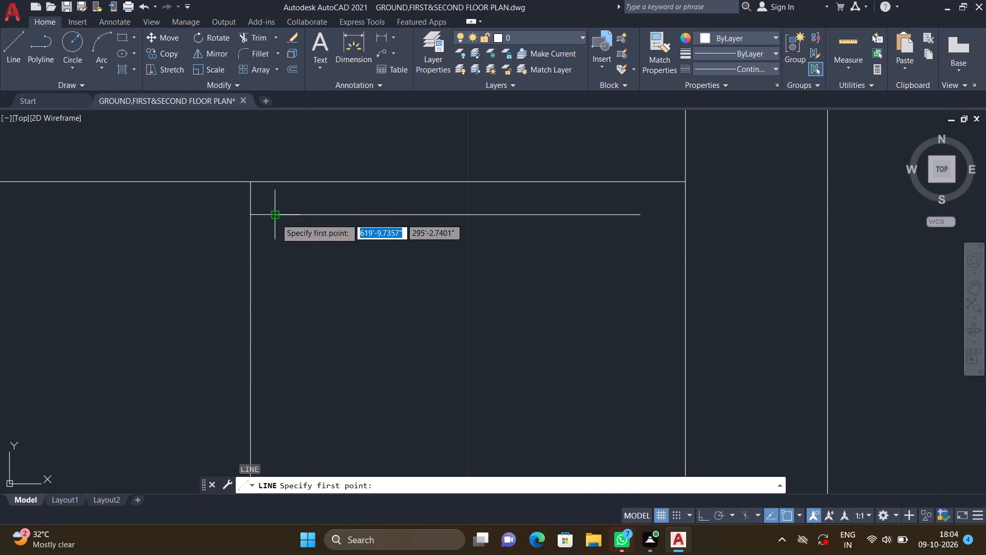
{"action": "double_click", "coordinate": [277, 249]}
{"action": "scroll", "coordinate": [361, 258], "scroll_direction": "down", "scroll_amount": 1}
{"action": "middle_click_drag", "start_coordinate": [426, 261], "coordinate": [411, 251]}
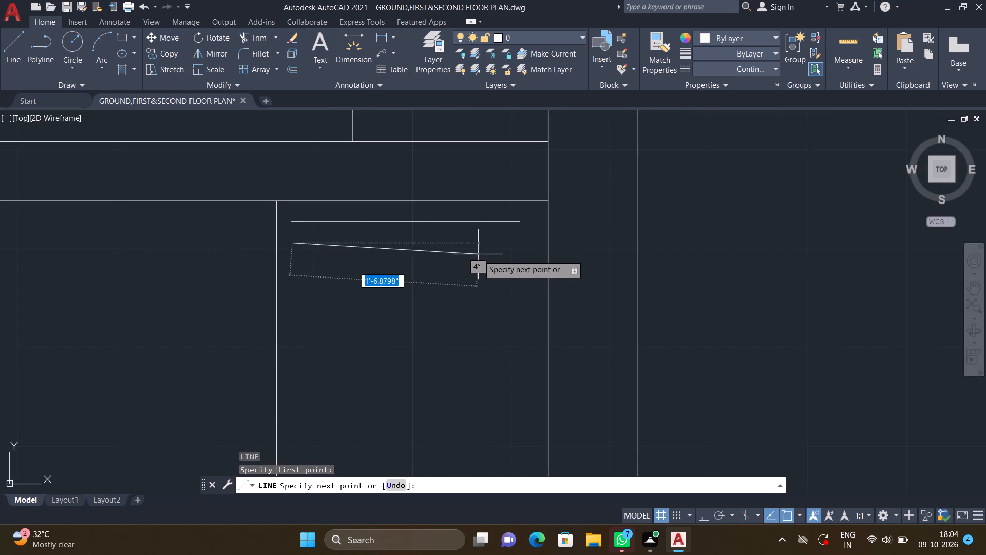
{"action": "scroll", "coordinate": [510, 251], "scroll_direction": "up", "scroll_amount": 1}
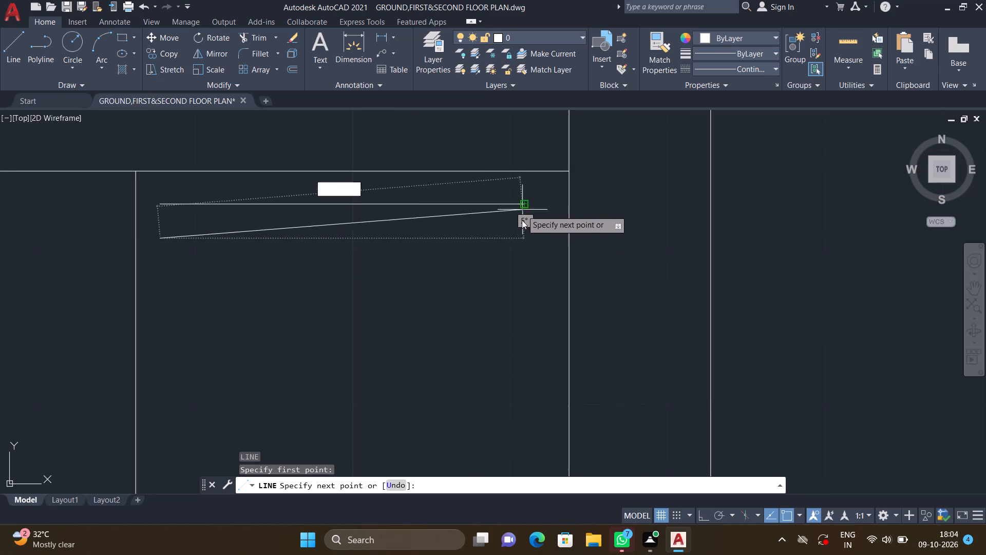
{"action": "double_click", "coordinate": [527, 260]}
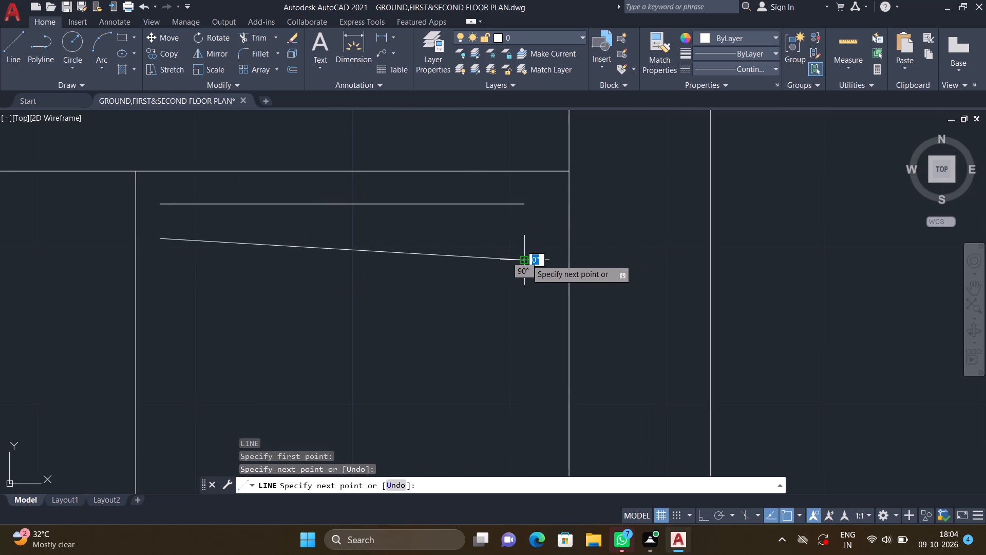
{"action": "key", "text": "Return"}
{"action": "middle_click_drag", "start_coordinate": [438, 297], "coordinate": [508, 299]}
{"action": "scroll", "coordinate": [506, 303], "scroll_direction": "down", "scroll_amount": 1}
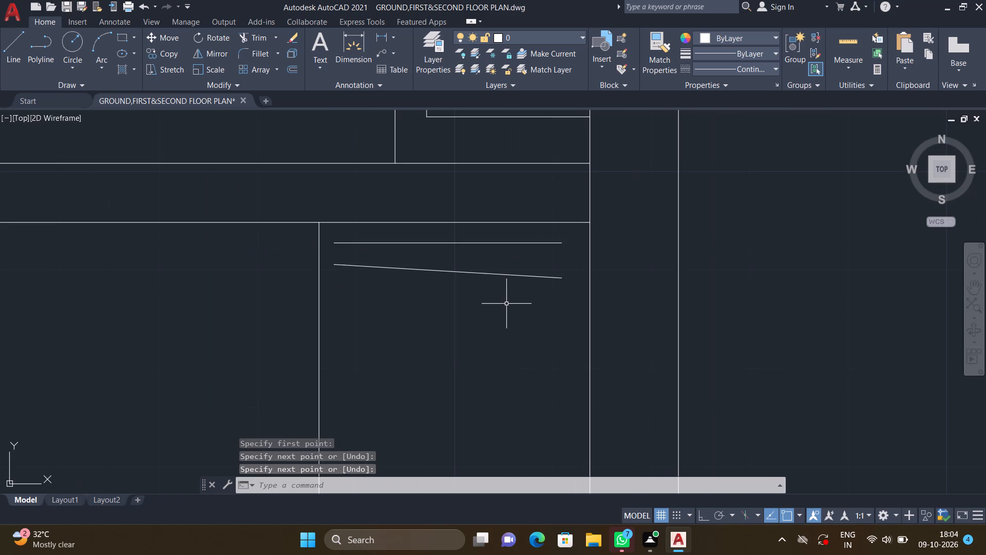
With Ortho on, copy the horizontal and slanted line pair as an array of 15 items running down the full length of the tall closet.
{"action": "key", "text": "F8"}
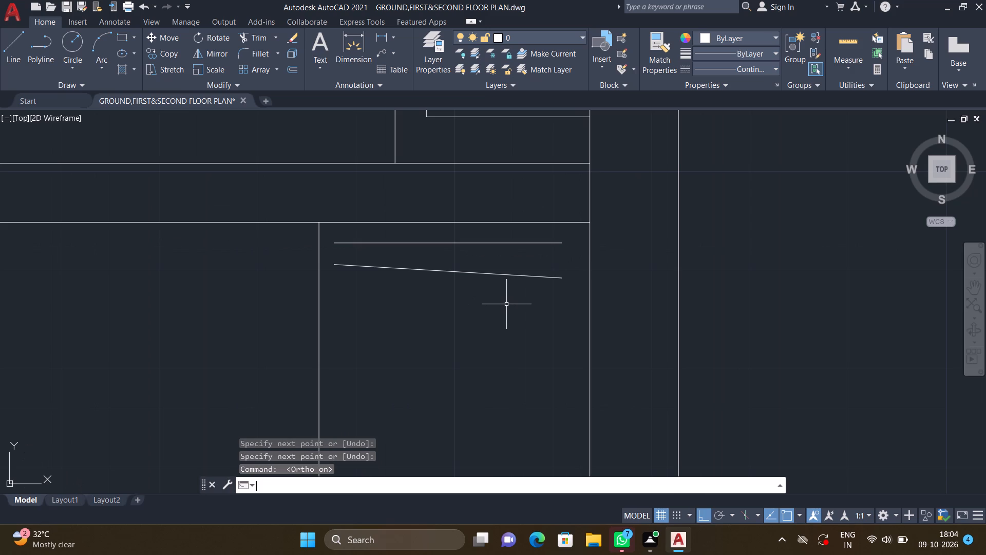
{"action": "type", "text": "CO"}
{"action": "key", "text": "Return"}
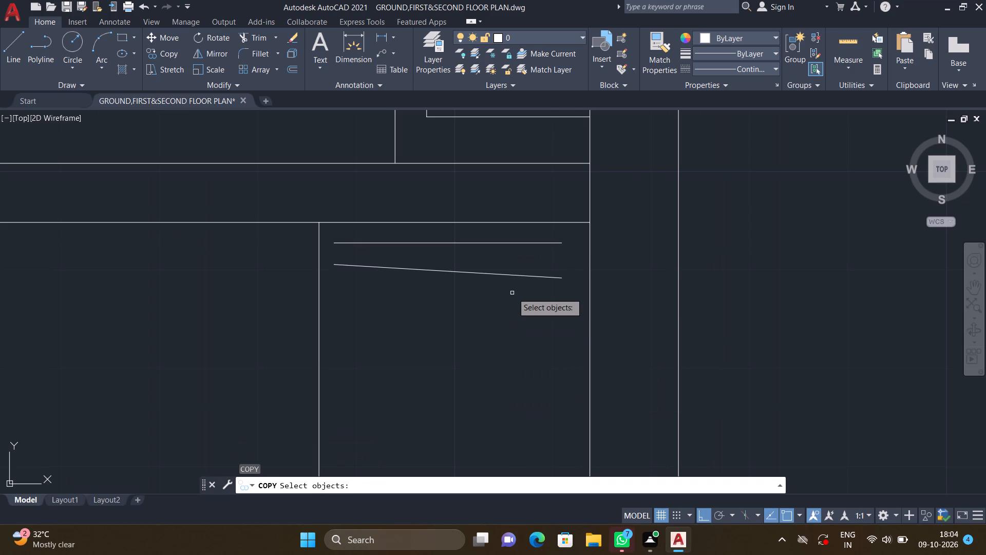
{"action": "left_click", "coordinate": [516, 292]}
{"action": "left_click_drag", "start_coordinate": [511, 287], "coordinate": [507, 278]}
{"action": "left_click_drag", "start_coordinate": [501, 284], "coordinate": [463, 235]}
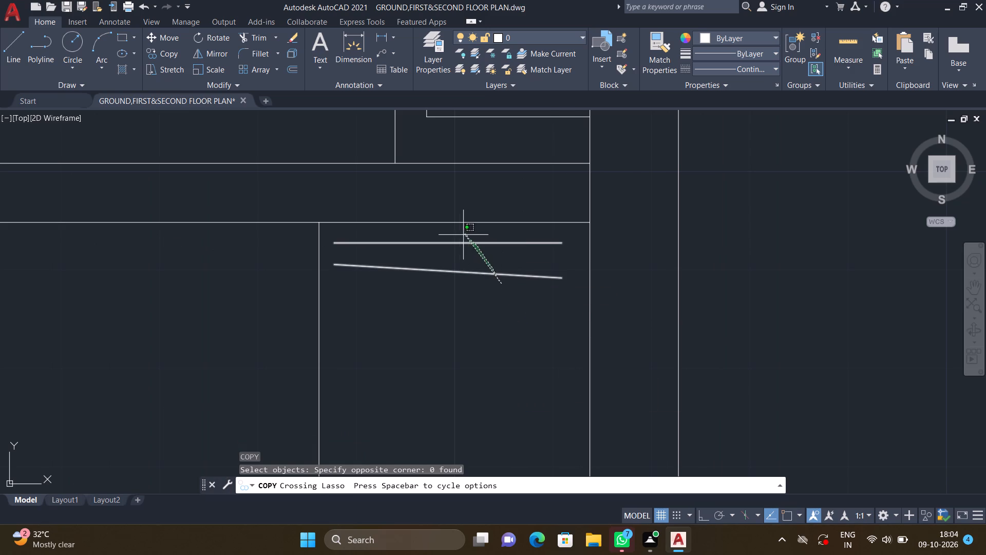
{"action": "left_click_drag", "start_coordinate": [463, 235], "coordinate": [459, 236]}
{"action": "key", "text": "Return"}
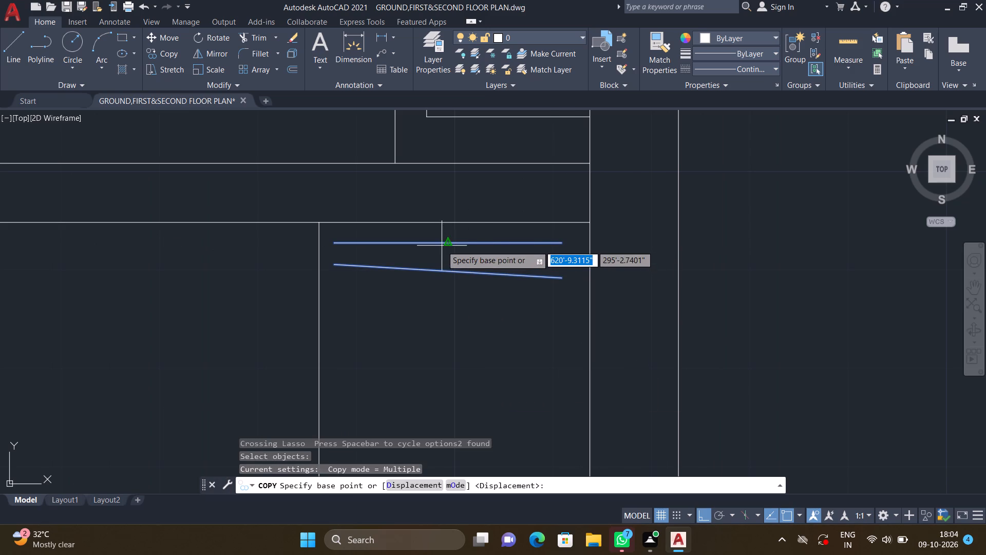
{"action": "double_click", "coordinate": [448, 245]}
{"action": "scroll", "coordinate": [452, 287], "scroll_direction": "down", "scroll_amount": 2}
{"action": "middle_click_drag", "start_coordinate": [449, 290], "coordinate": [439, 269]}
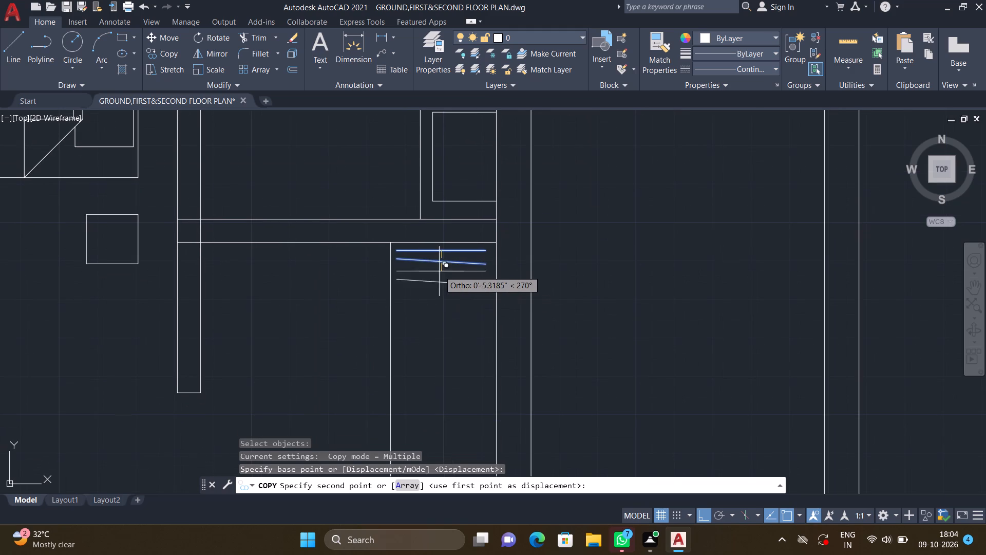
{"action": "key", "text": "a"}
{"action": "key", "text": "Return"}
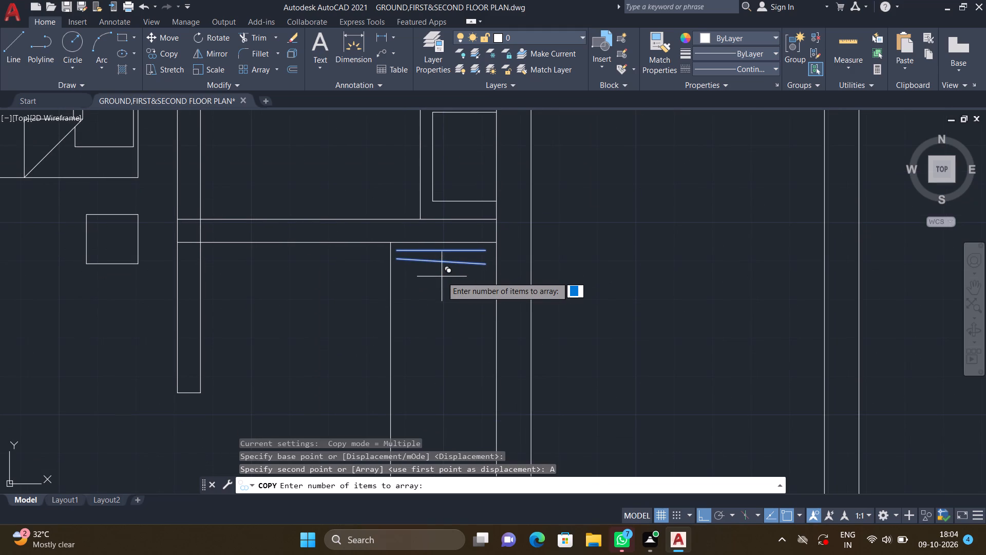
{"action": "scroll", "coordinate": [442, 276], "scroll_direction": "down", "scroll_amount": 2}
{"action": "middle_click_drag", "start_coordinate": [436, 281], "coordinate": [428, 250]}
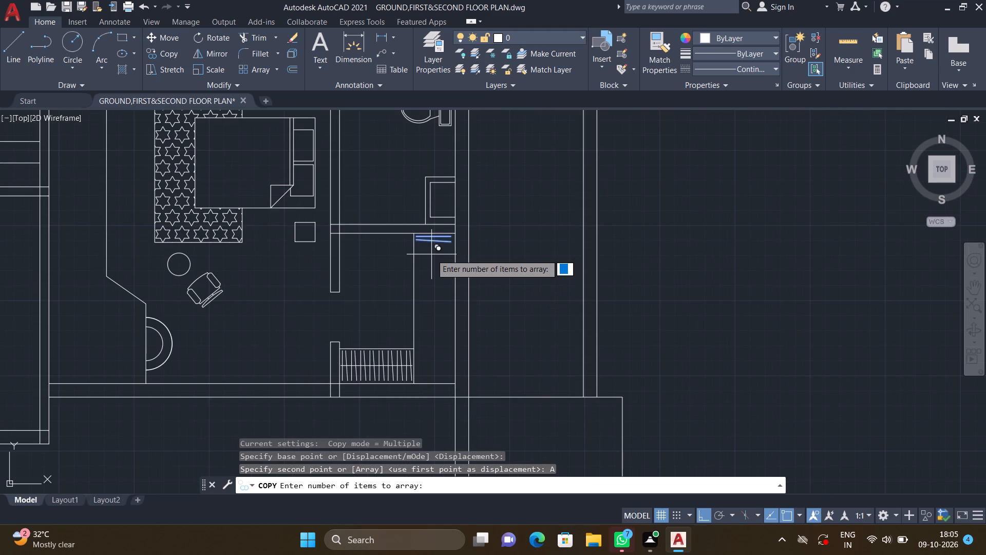
{"action": "type", "text": "15"}
{"action": "key", "text": "Return"}
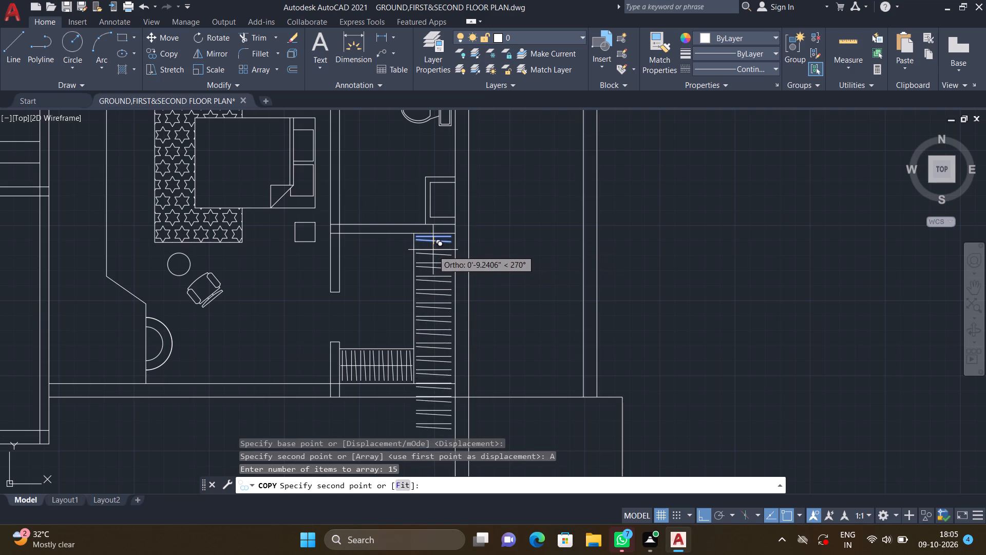
{"action": "middle_click_drag", "start_coordinate": [433, 243], "coordinate": [425, 214]}
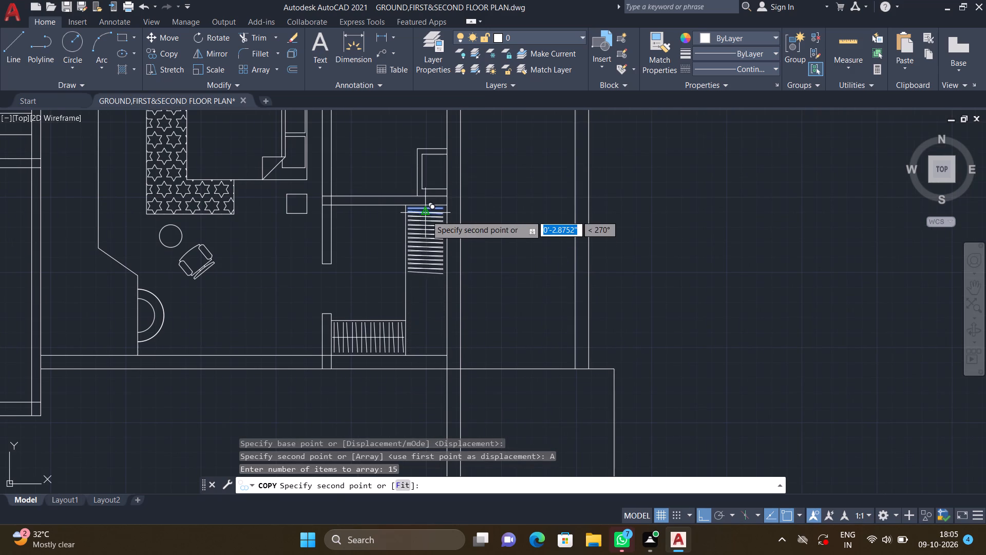
{"action": "scroll", "coordinate": [426, 223], "scroll_direction": "up", "scroll_amount": 1}
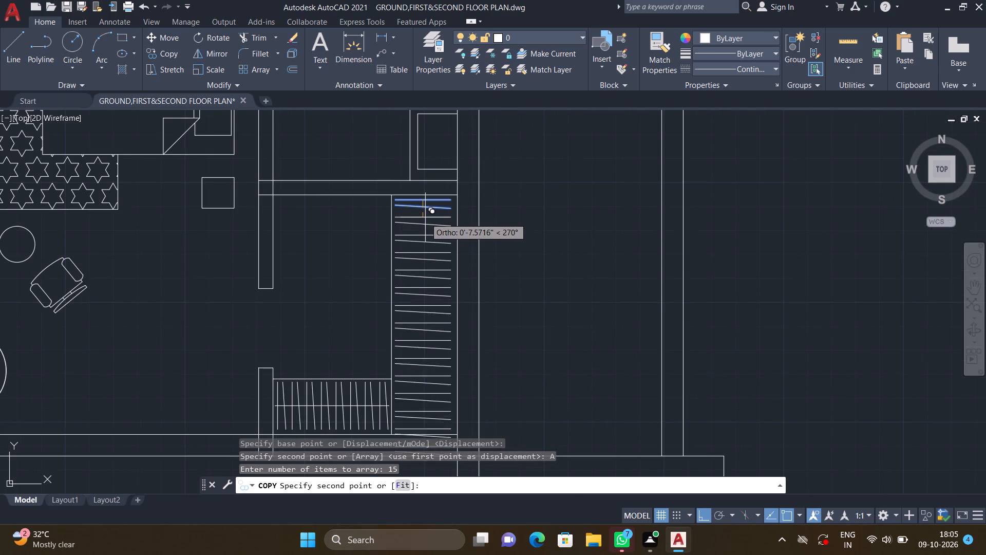
{"action": "double_click", "coordinate": [426, 215]}
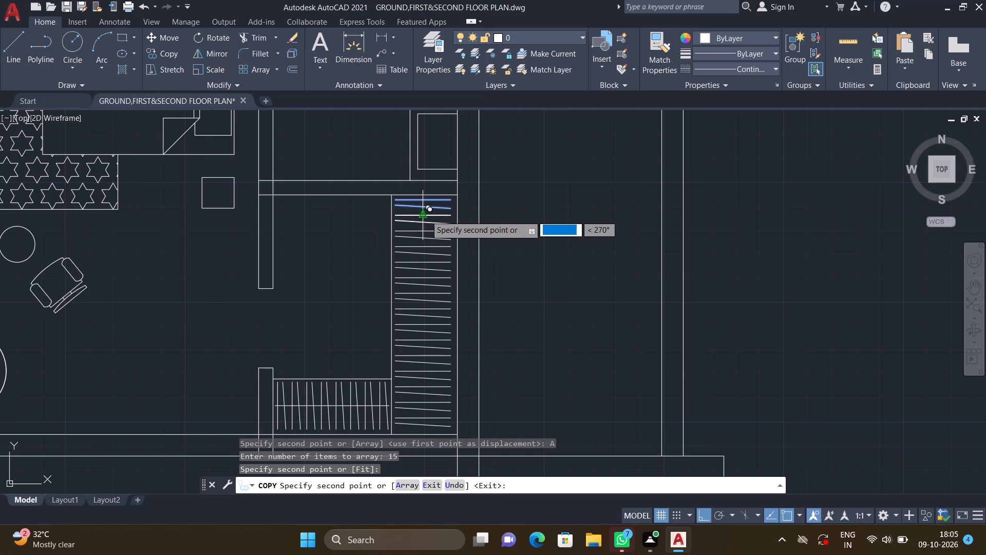
{"action": "key", "text": "Return"}
Draw a vertical line about 8' long through the middle of the tall closet's arrayed lines, stopping just short of both end walls.
{"action": "key", "text": "l"}
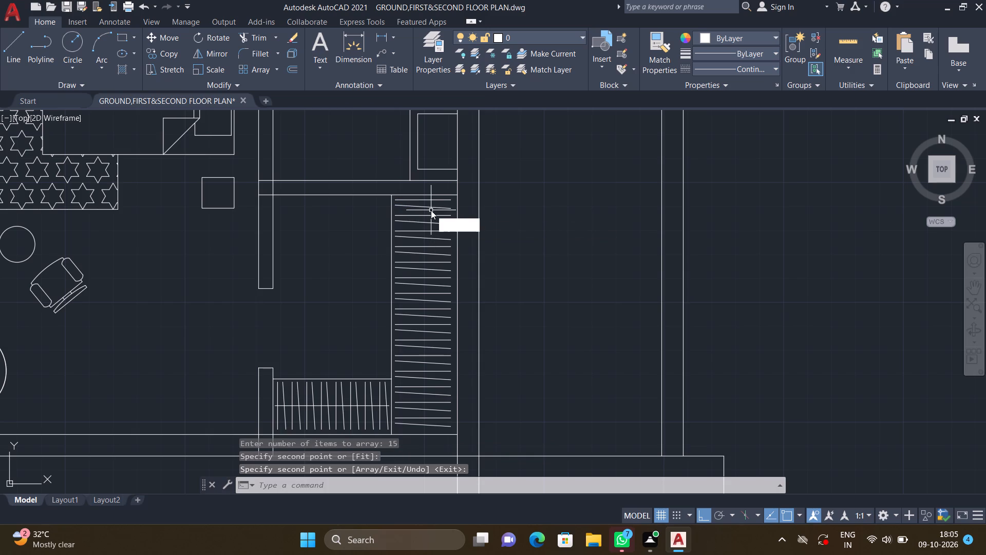
{"action": "key", "text": "Return"}
{"action": "scroll", "coordinate": [418, 195], "scroll_direction": "up", "scroll_amount": 2}
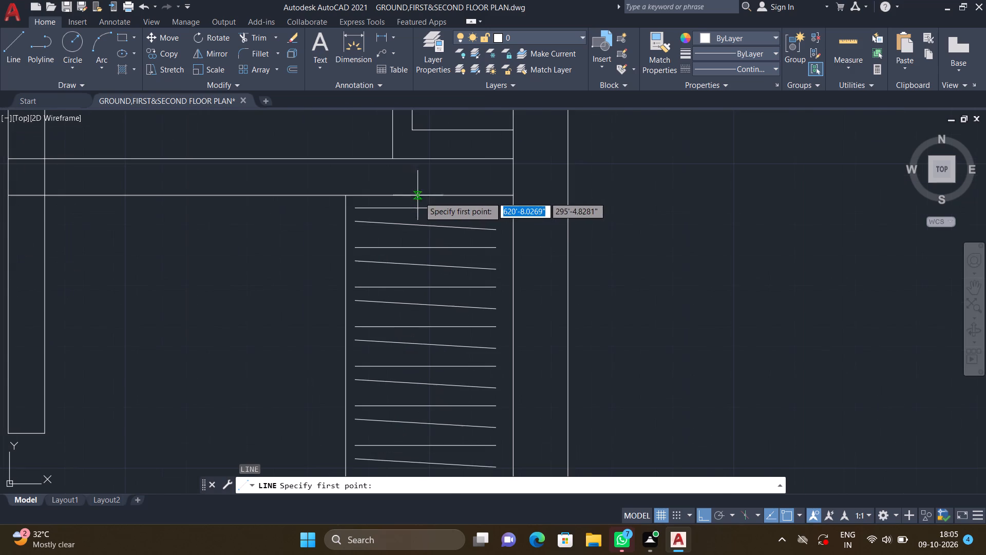
{"action": "scroll", "coordinate": [424, 202], "scroll_direction": "up", "scroll_amount": 1}
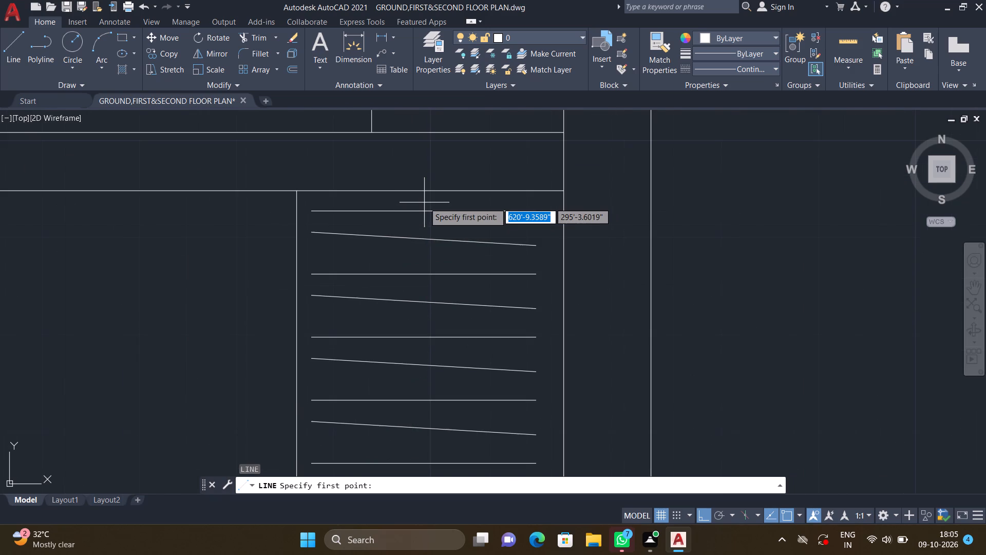
{"action": "left_click", "coordinate": [425, 200]}
{"action": "scroll", "coordinate": [434, 249], "scroll_direction": "down", "scroll_amount": 1}
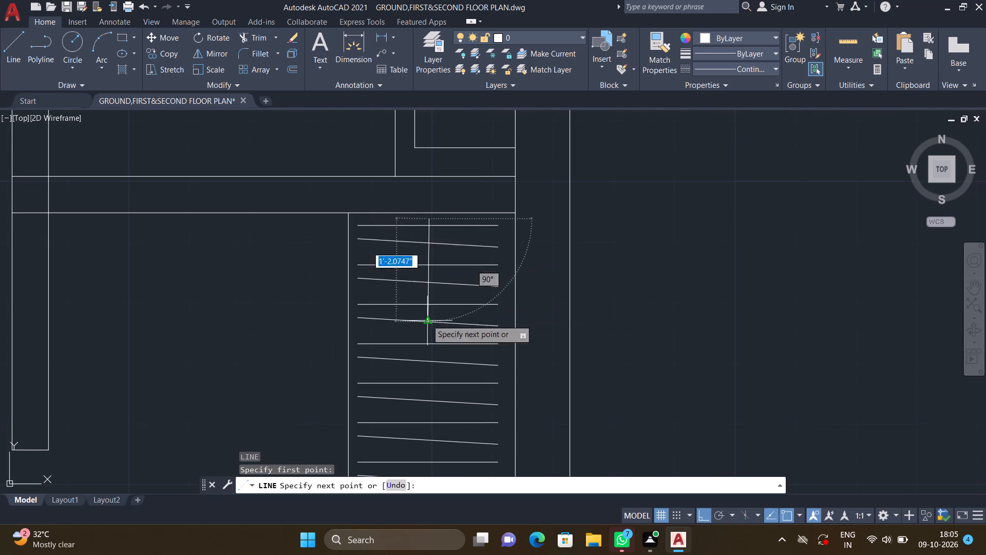
{"action": "middle_click_drag", "start_coordinate": [422, 309], "coordinate": [413, 266]}
{"action": "scroll", "coordinate": [414, 268], "scroll_direction": "down", "scroll_amount": 3}
{"action": "middle_click_drag", "start_coordinate": [416, 334], "coordinate": [408, 276]}
{"action": "scroll", "coordinate": [407, 332], "scroll_direction": "up", "scroll_amount": 2}
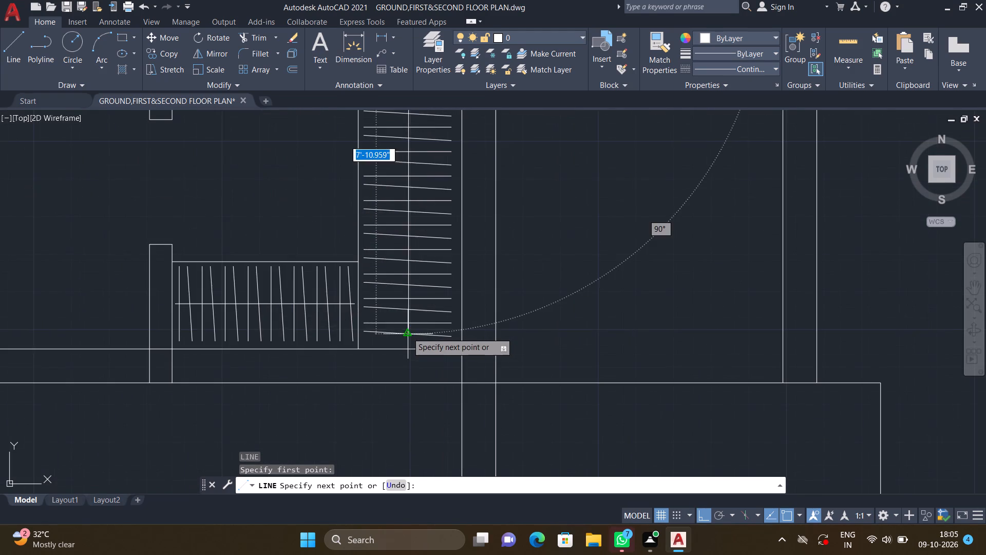
{"action": "scroll", "coordinate": [407, 338], "scroll_direction": "up", "scroll_amount": 3}
{"action": "left_click", "coordinate": [400, 355]}
{"action": "key", "text": "Return"}
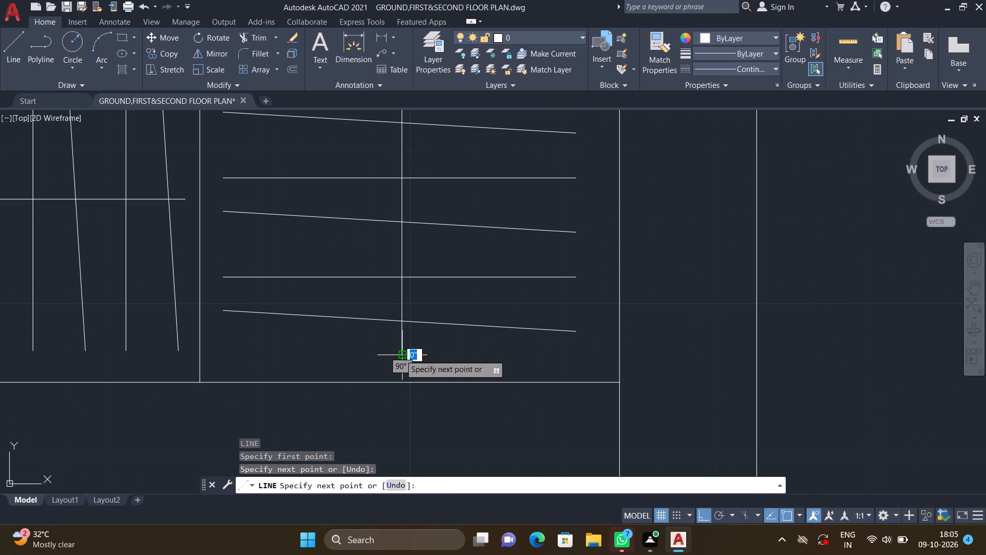
Examine the completed closets together with the surrounding bedroom, toilet, staircase and living areas of the plan.
{"action": "scroll", "coordinate": [460, 318], "scroll_direction": "down", "scroll_amount": 5}
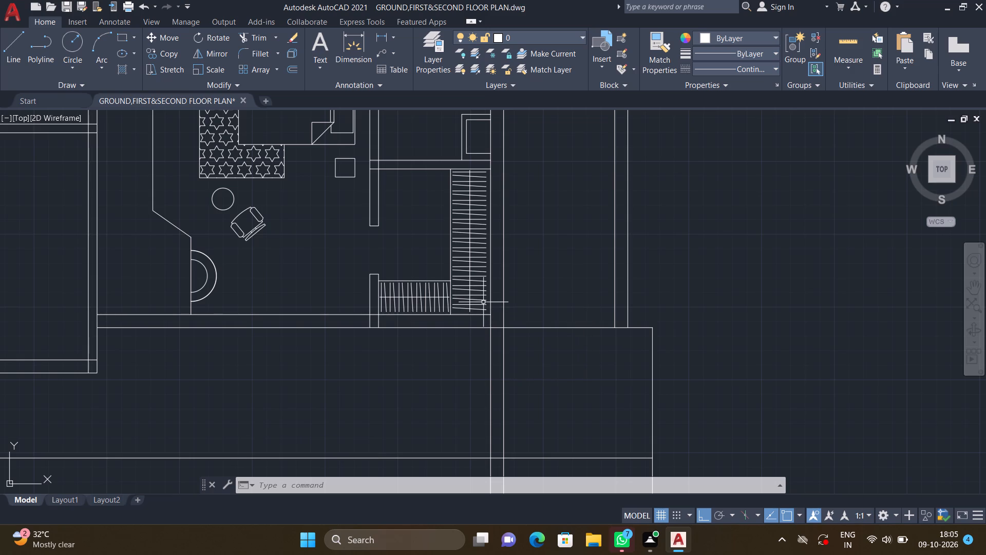
{"action": "scroll", "coordinate": [477, 288], "scroll_direction": "down", "scroll_amount": 1}
{"action": "scroll", "coordinate": [444, 247], "scroll_direction": "down", "scroll_amount": 1}
{"action": "middle_click_drag", "start_coordinate": [443, 247], "coordinate": [439, 275]}
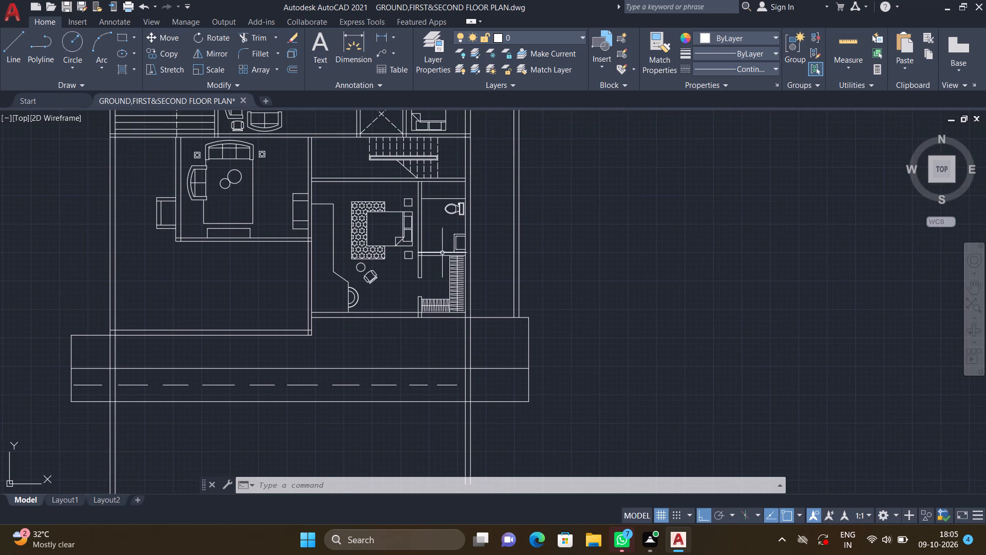
{"action": "scroll", "coordinate": [444, 241], "scroll_direction": "up", "scroll_amount": 1}
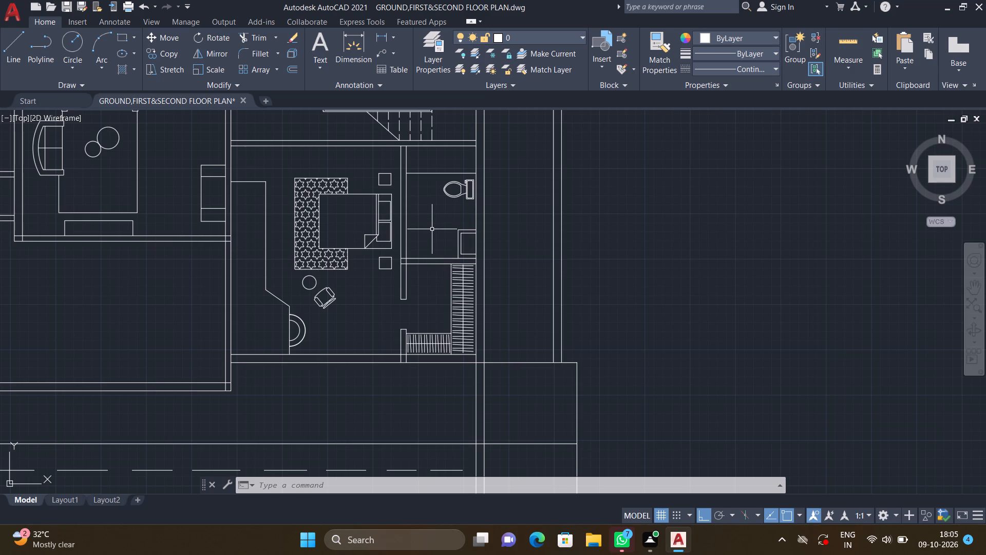
{"action": "middle_click_drag", "start_coordinate": [429, 231], "coordinate": [432, 258]}
{"action": "scroll", "coordinate": [434, 259], "scroll_direction": "down", "scroll_amount": 2}
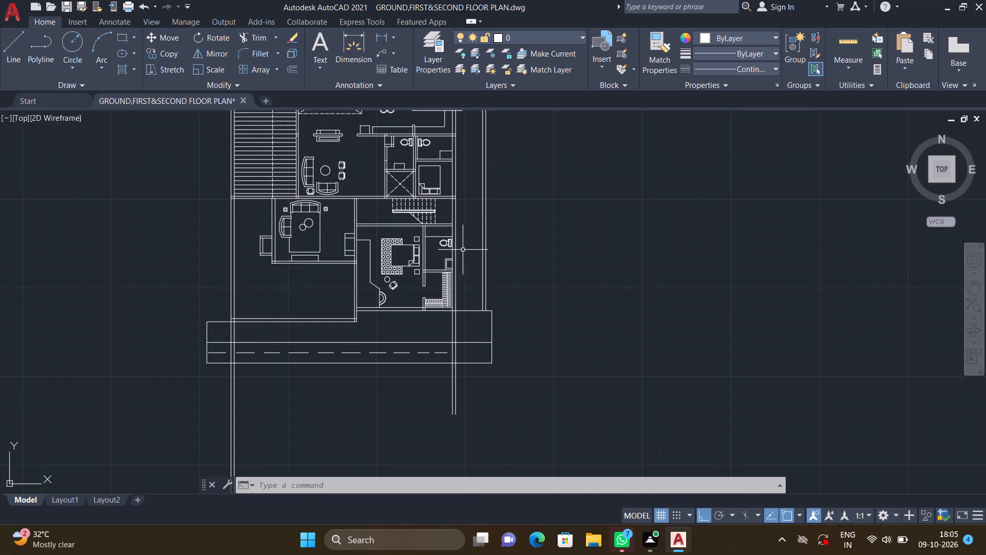
{"action": "middle_click_drag", "start_coordinate": [457, 261], "coordinate": [461, 306]}
{"action": "scroll", "coordinate": [465, 288], "scroll_direction": "up", "scroll_amount": 1}
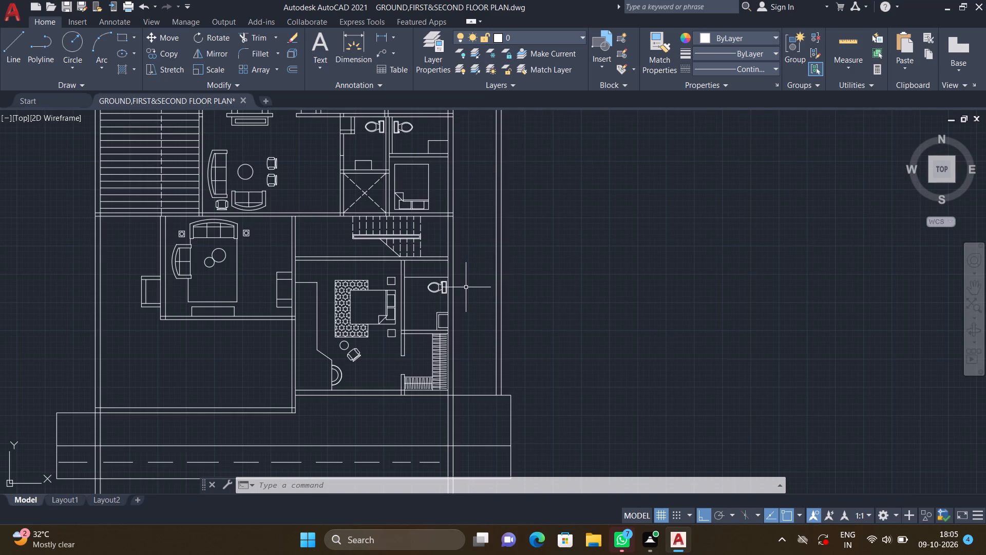
Draw a three-sided box about 1'-7.1" by 5" from the outer wall's inner face outward across the wall, just below the toilet seat.
{"action": "key", "text": "l"}
{"action": "key", "text": "Return"}
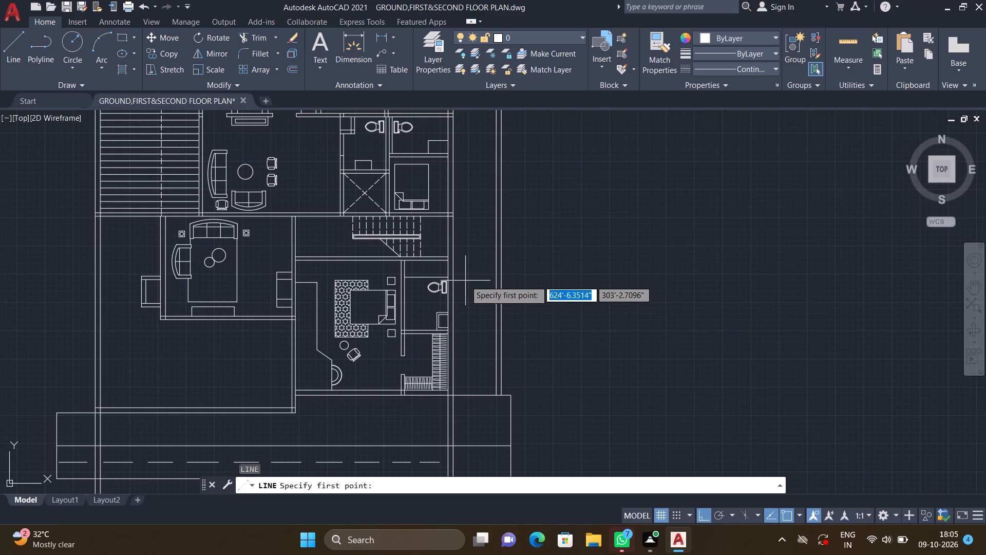
{"action": "middle_click_drag", "start_coordinate": [462, 290], "coordinate": [466, 329]}
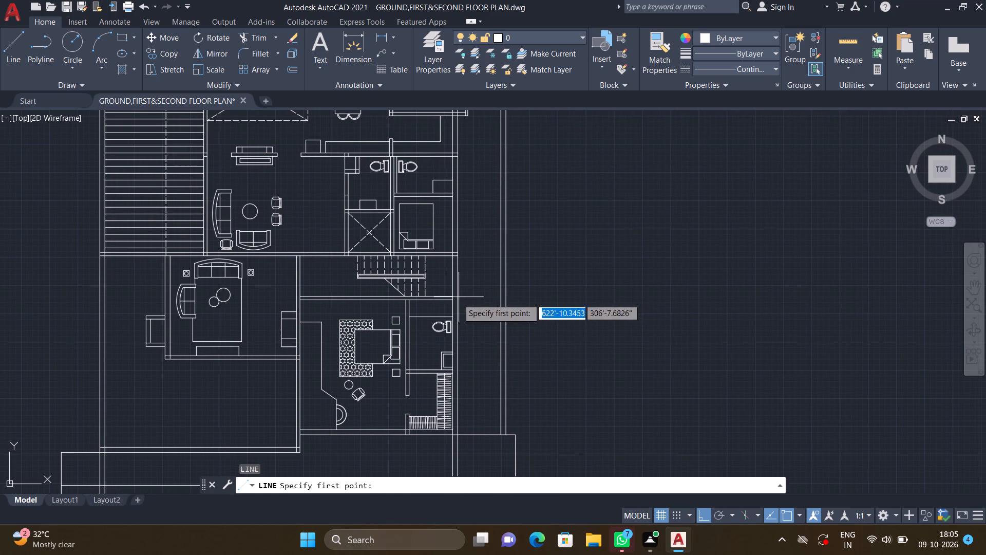
{"action": "scroll", "coordinate": [450, 307], "scroll_direction": "up", "scroll_amount": 3}
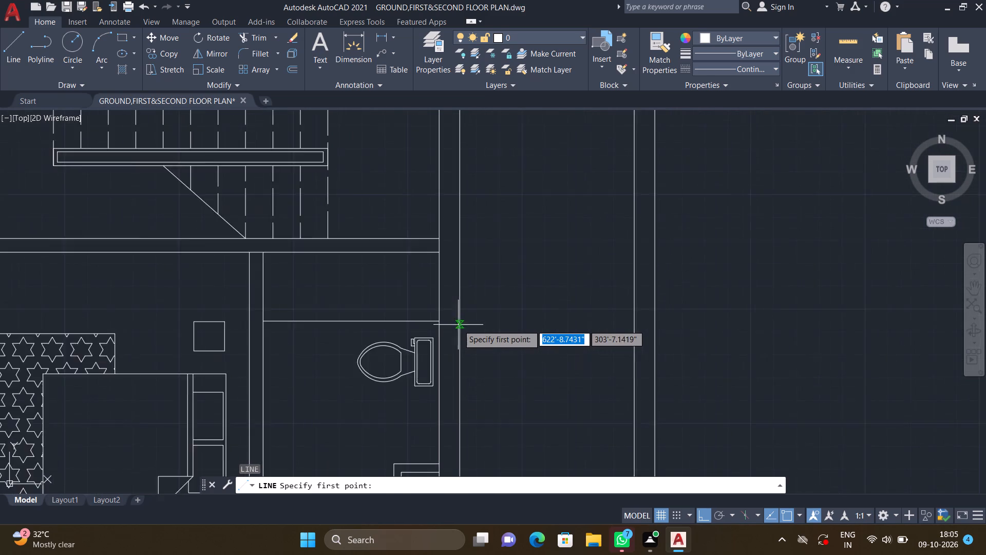
{"action": "scroll", "coordinate": [458, 325], "scroll_direction": "up", "scroll_amount": 1}
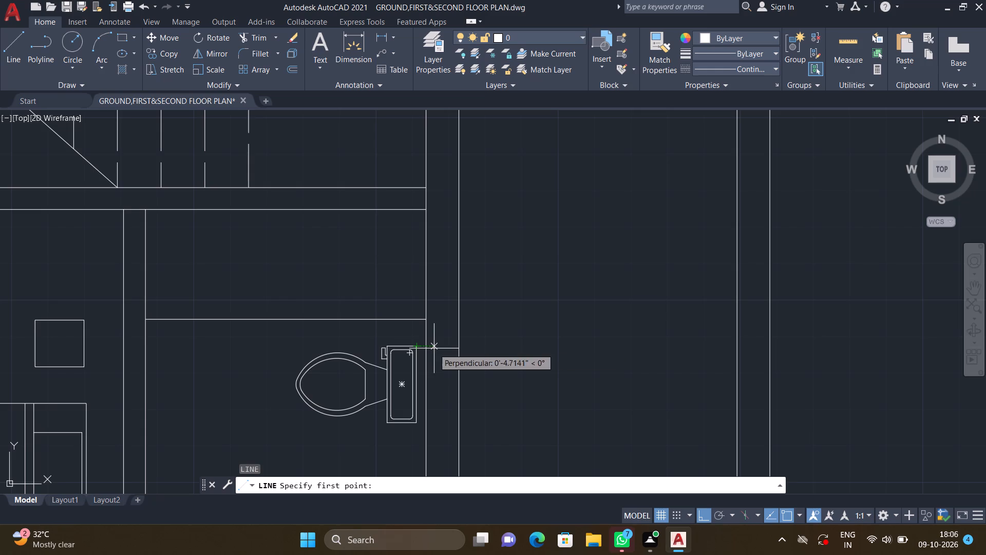
{"action": "scroll", "coordinate": [438, 341], "scroll_direction": "down", "scroll_amount": 4}
{"action": "middle_click_drag", "start_coordinate": [466, 337], "coordinate": [448, 312]}
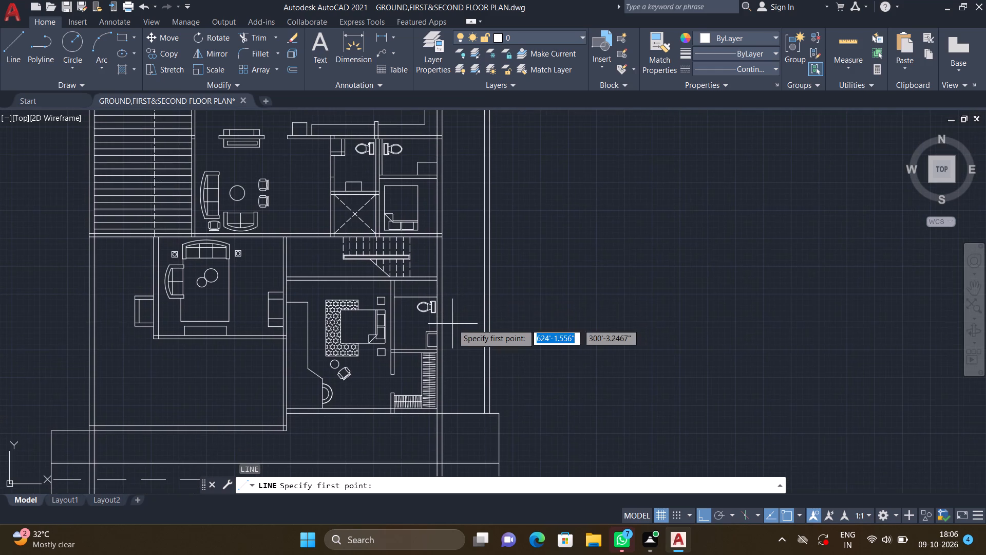
{"action": "scroll", "coordinate": [451, 327], "scroll_direction": "up", "scroll_amount": 1}
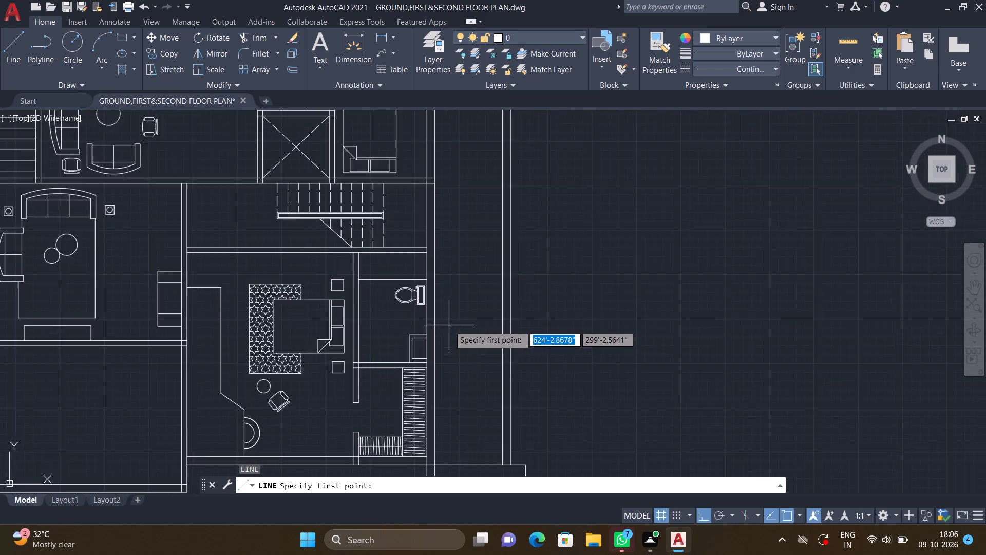
{"action": "scroll", "coordinate": [447, 324], "scroll_direction": "up", "scroll_amount": 1}
{"action": "scroll", "coordinate": [407, 303], "scroll_direction": "up", "scroll_amount": 1}
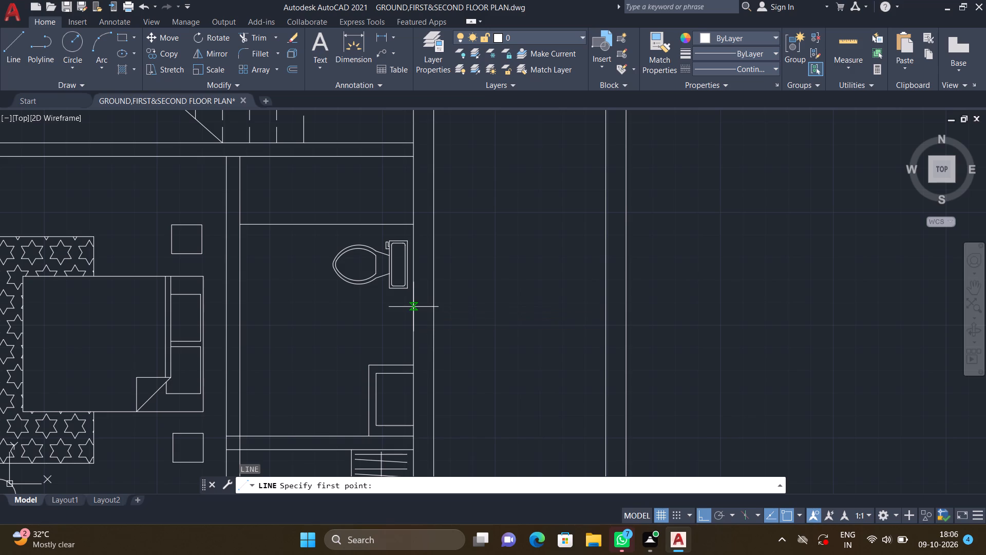
{"action": "left_click", "coordinate": [414, 309]}
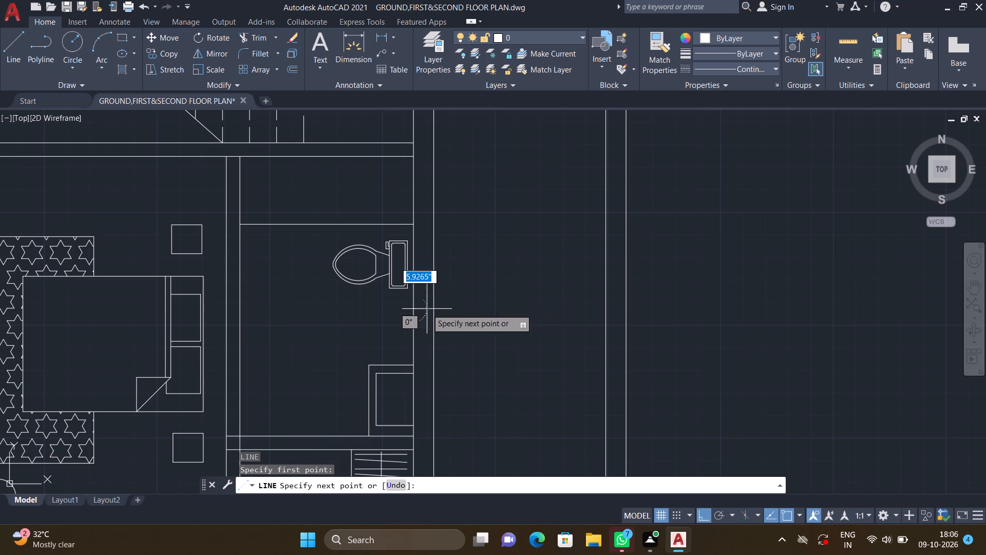
{"action": "scroll", "coordinate": [461, 307], "scroll_direction": "up", "scroll_amount": 2}
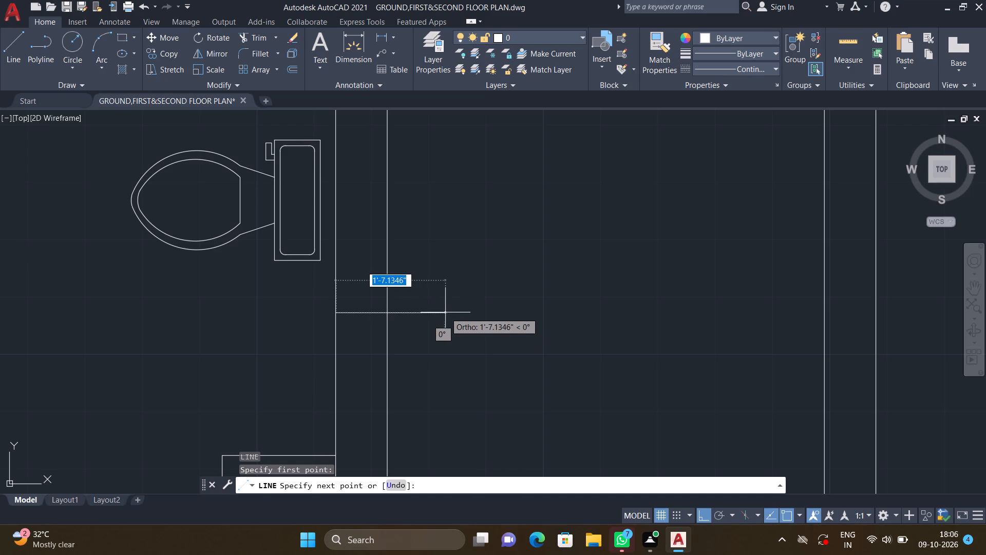
{"action": "double_click", "coordinate": [445, 312]}
{"action": "scroll", "coordinate": [442, 283], "scroll_direction": "up", "scroll_amount": 1}
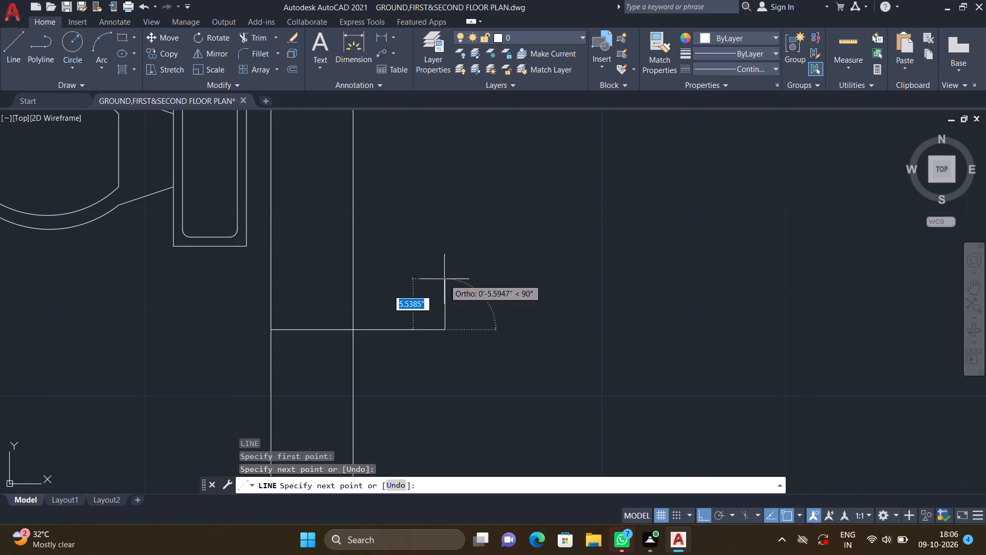
{"action": "left_click", "coordinate": [445, 285]}
{"action": "scroll", "coordinate": [366, 283], "scroll_direction": "down", "scroll_amount": 1}
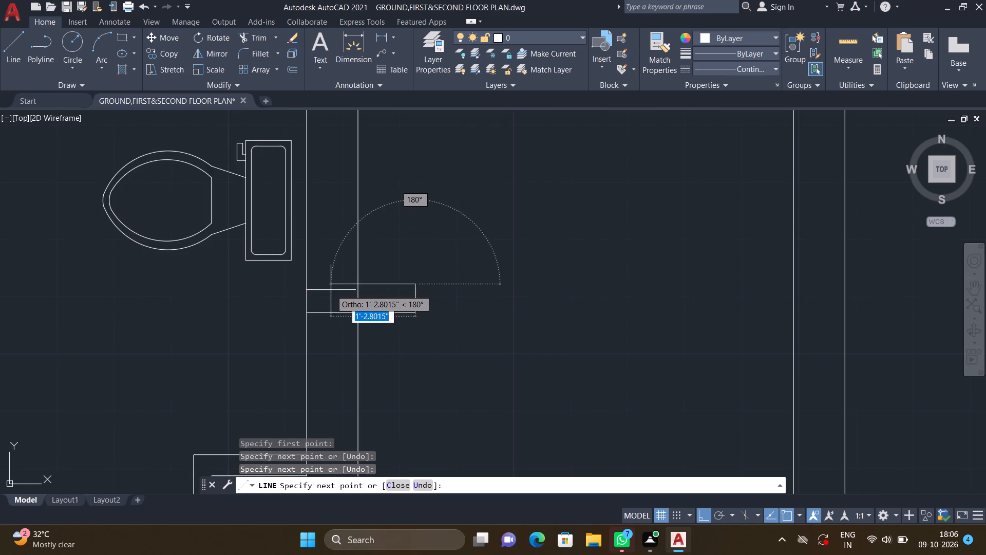
{"action": "scroll", "coordinate": [330, 289], "scroll_direction": "up", "scroll_amount": 1}
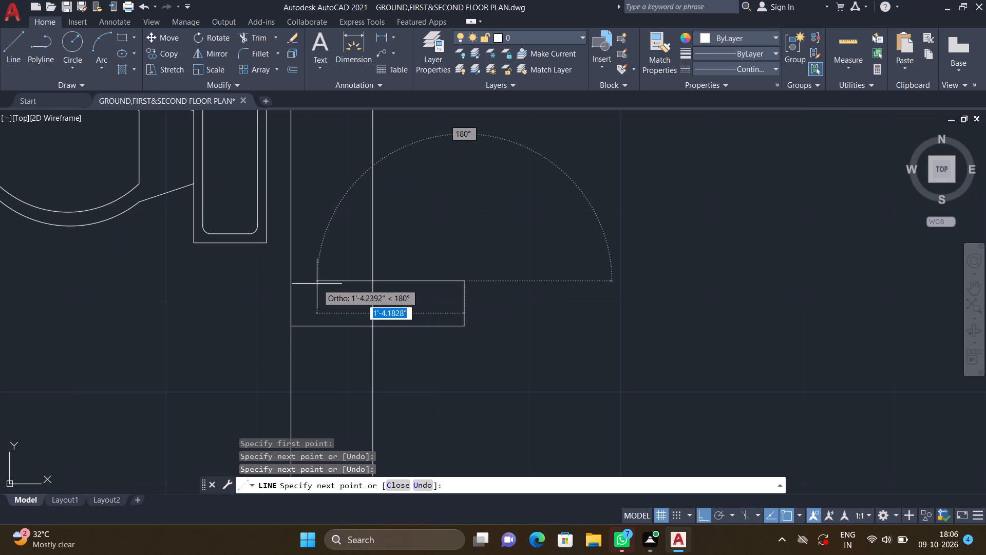
{"action": "double_click", "coordinate": [291, 279]}
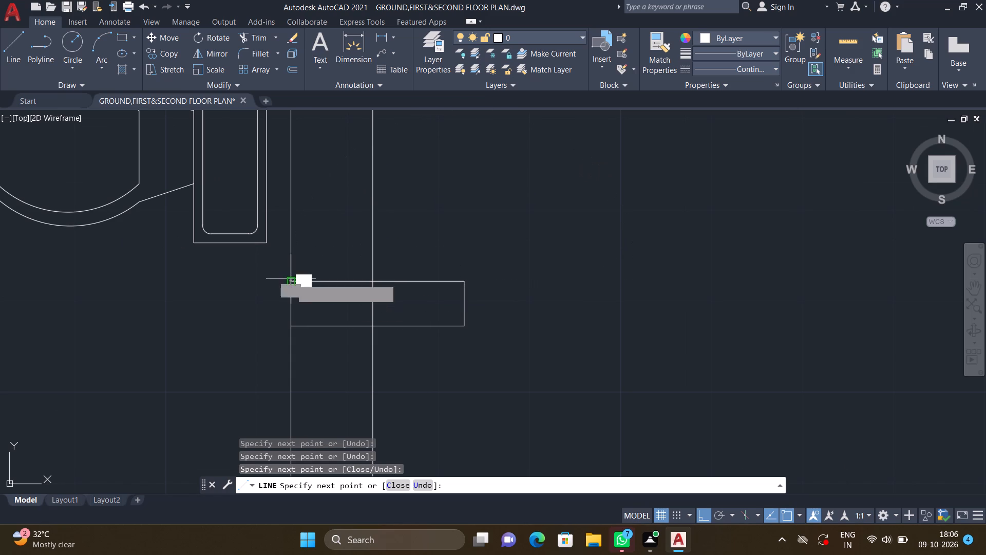
Draw a three-sided box about 1'-7" by 4.8" across the outer wall, continuing the line above the toilet outward from the wall's inner face.
{"action": "key", "text": "Return"}
{"action": "scroll", "coordinate": [344, 237], "scroll_direction": "down", "scroll_amount": 2}
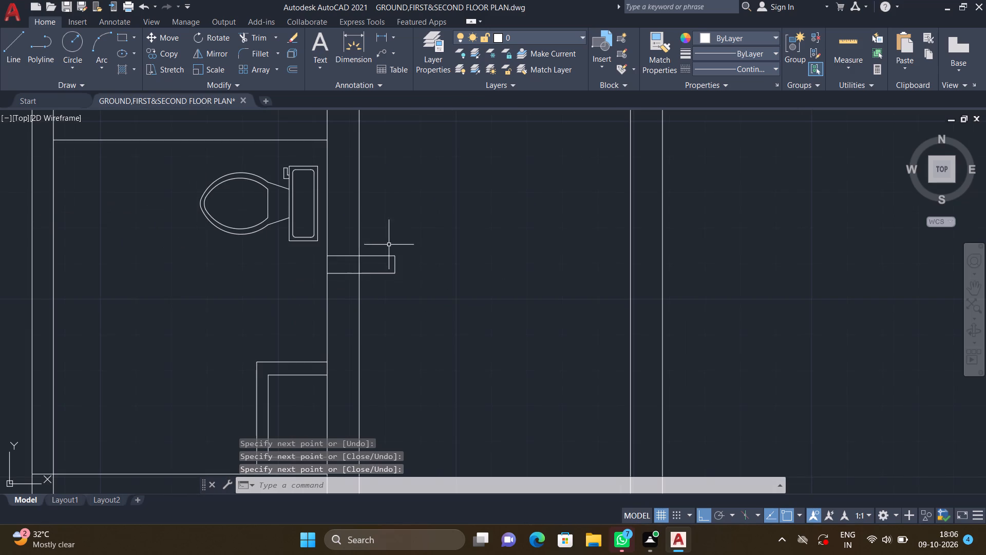
{"action": "middle_click_drag", "start_coordinate": [391, 251], "coordinate": [444, 306]}
{"action": "key", "text": "l"}
{"action": "key", "text": "Return"}
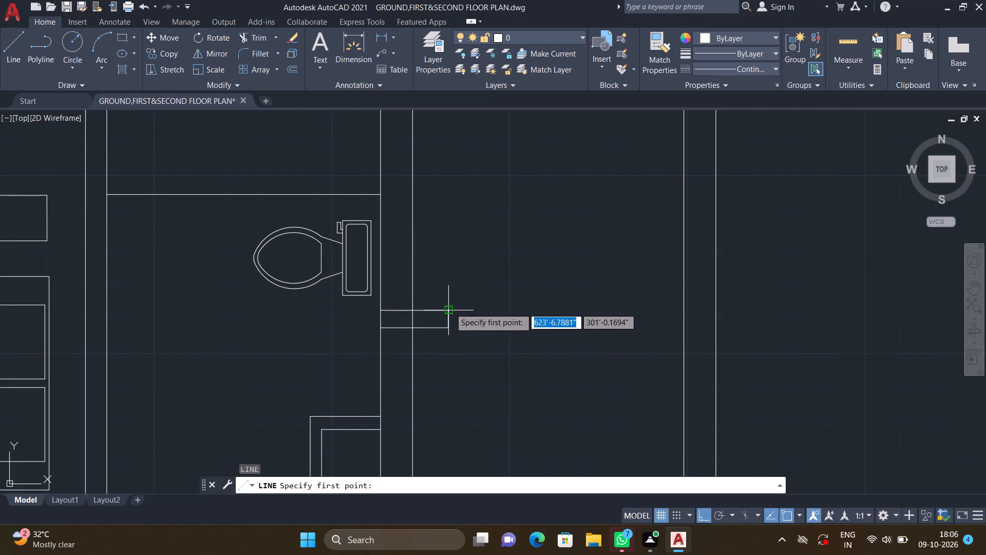
{"action": "middle_click_drag", "start_coordinate": [440, 263], "coordinate": [430, 305]}
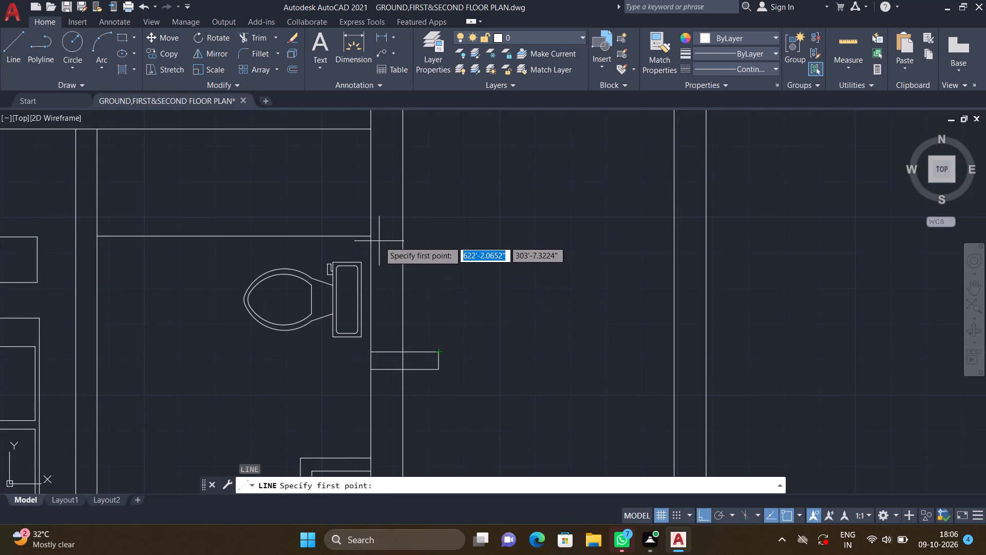
{"action": "scroll", "coordinate": [368, 235], "scroll_direction": "up", "scroll_amount": 1}
{"action": "double_click", "coordinate": [368, 235]}
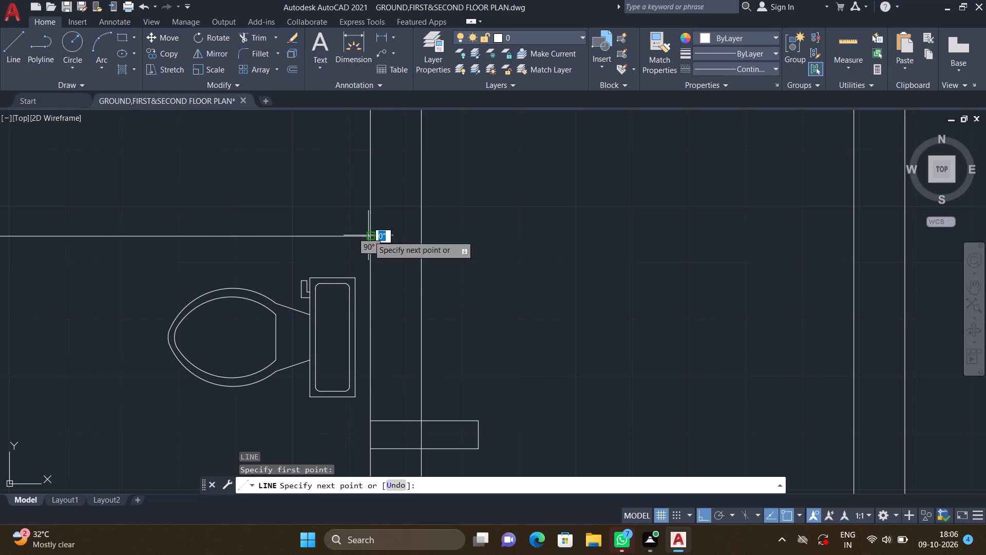
{"action": "scroll", "coordinate": [464, 235], "scroll_direction": "up", "scroll_amount": 1}
{"action": "middle_click_drag", "start_coordinate": [457, 241], "coordinate": [442, 211]}
{"action": "scroll", "coordinate": [453, 246], "scroll_direction": "down", "scroll_amount": 1}
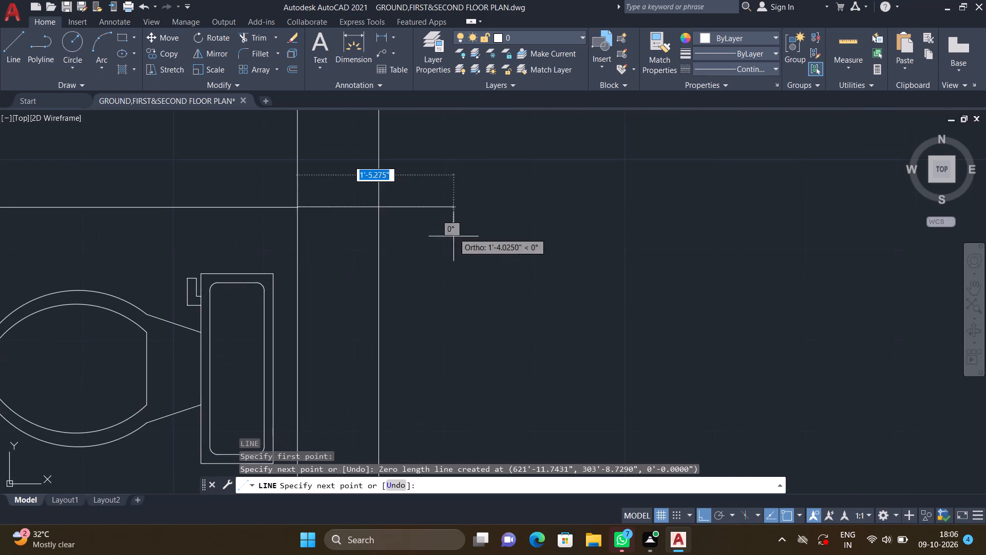
{"action": "scroll", "coordinate": [453, 249], "scroll_direction": "down", "scroll_amount": 1}
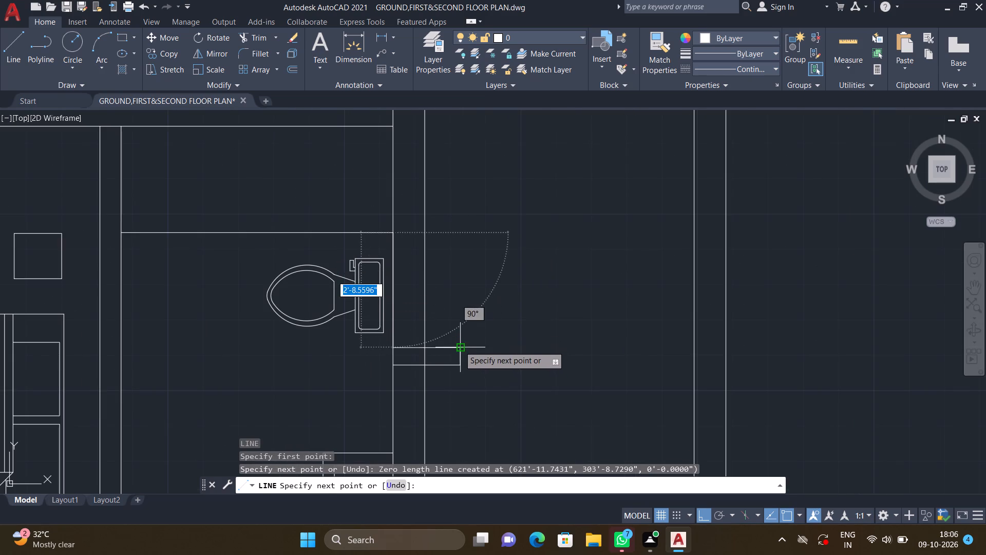
{"action": "left_click", "coordinate": [459, 232]}
{"action": "scroll", "coordinate": [460, 254], "scroll_direction": "up", "scroll_amount": 1}
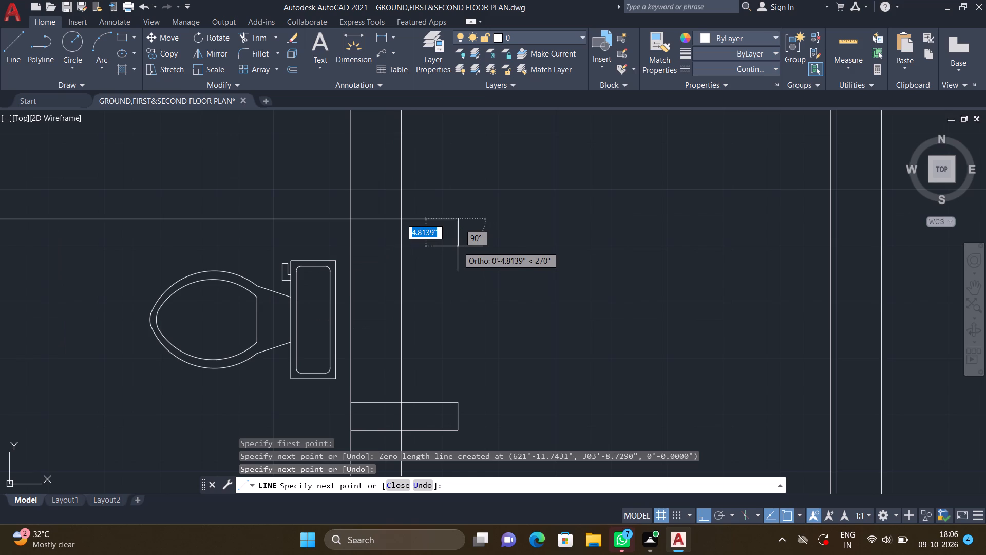
{"action": "double_click", "coordinate": [458, 246]}
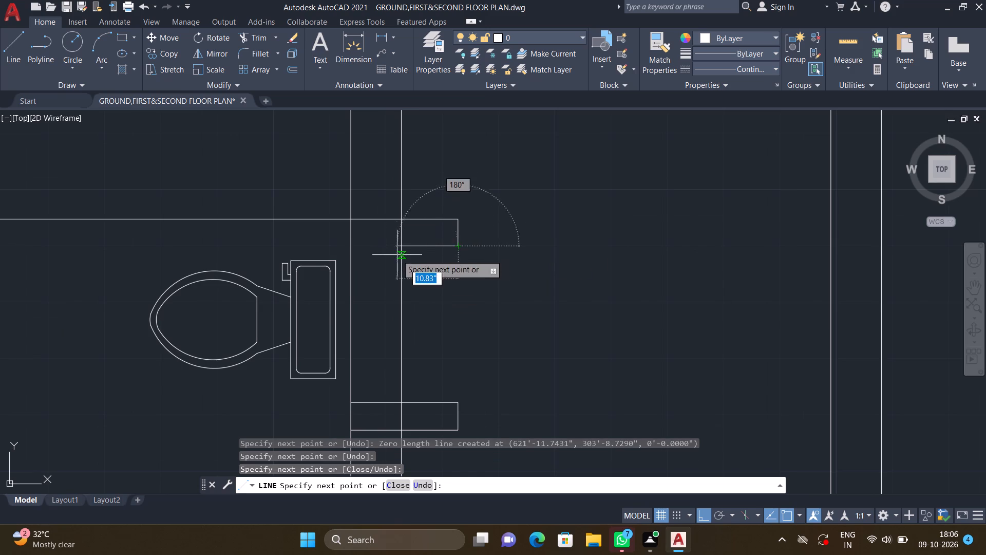
{"action": "scroll", "coordinate": [365, 252], "scroll_direction": "up", "scroll_amount": 1}
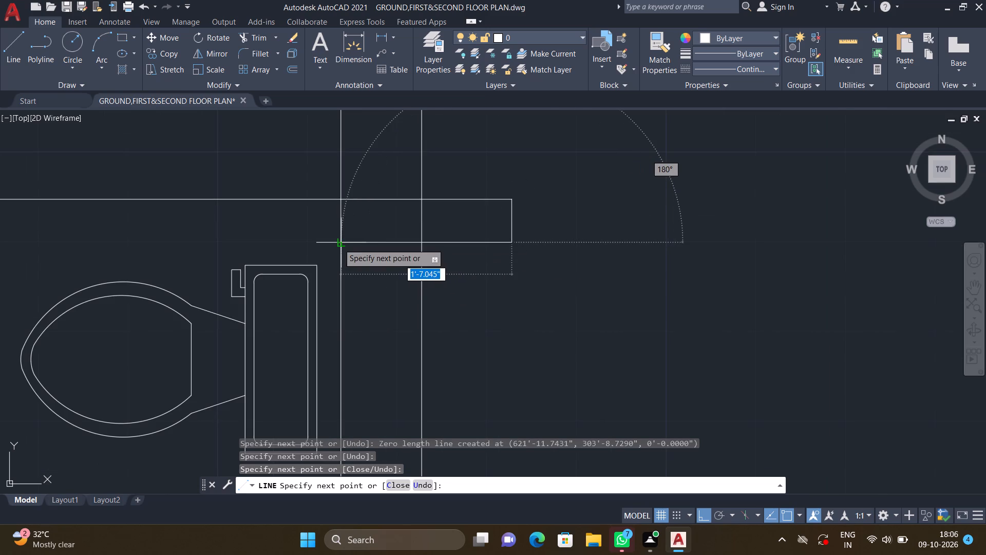
{"action": "left_click", "coordinate": [338, 244]}
{"action": "key", "text": "Return"}
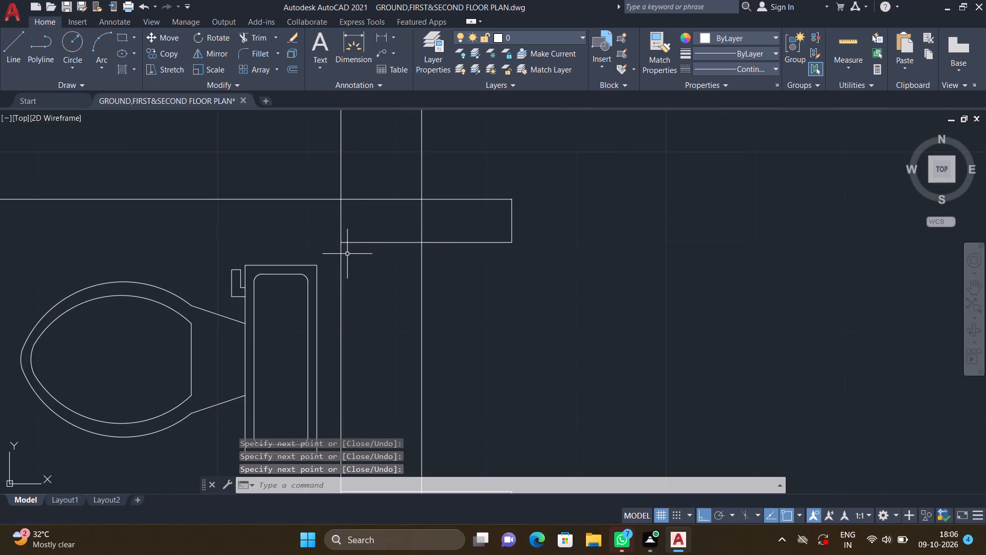
From that box's upper outer corner, draw lines about 6" outward, 4" up and 1'-4" back to the outer wall's outer face.
{"action": "scroll", "coordinate": [401, 299], "scroll_direction": "down", "scroll_amount": 1}
{"action": "middle_click_drag", "start_coordinate": [447, 302], "coordinate": [424, 299]}
{"action": "scroll", "coordinate": [428, 301], "scroll_direction": "down", "scroll_amount": 1}
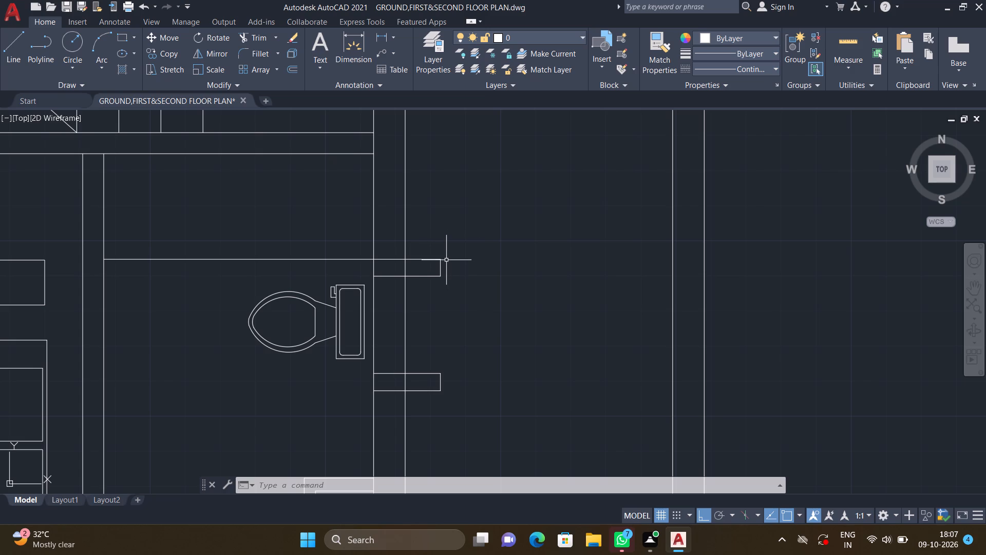
{"action": "key", "text": "l"}
{"action": "key", "text": "Return"}
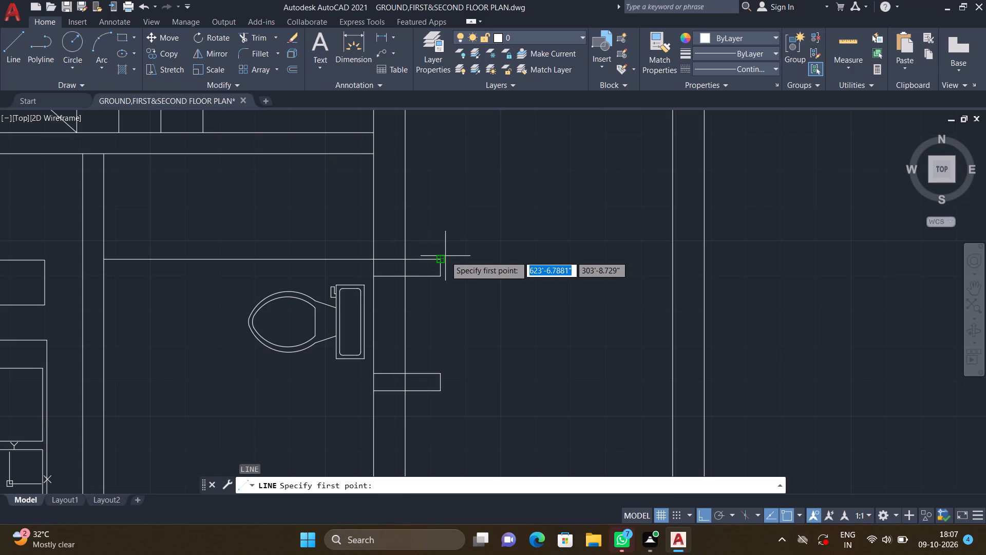
{"action": "scroll", "coordinate": [429, 258], "scroll_direction": "up", "scroll_amount": 2}
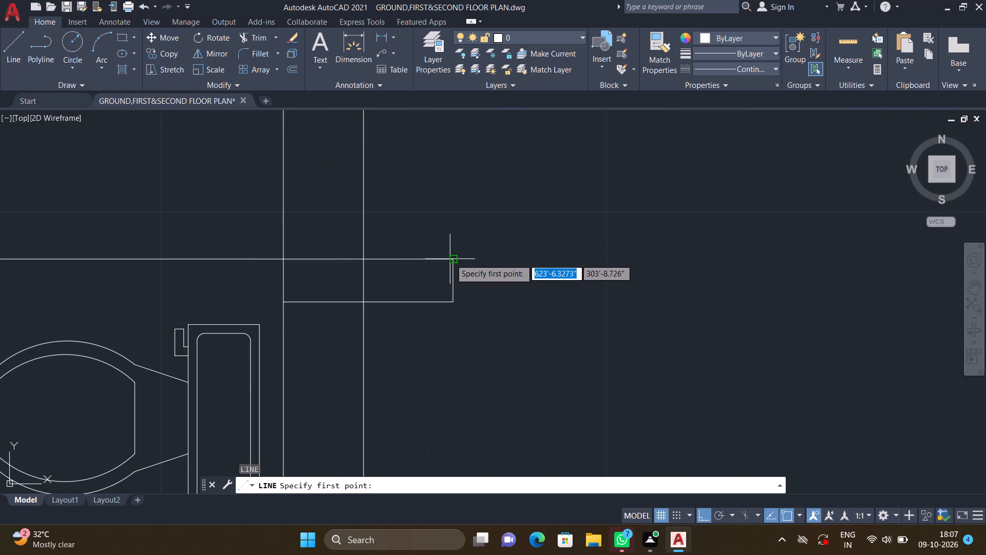
{"action": "left_click", "coordinate": [453, 260]}
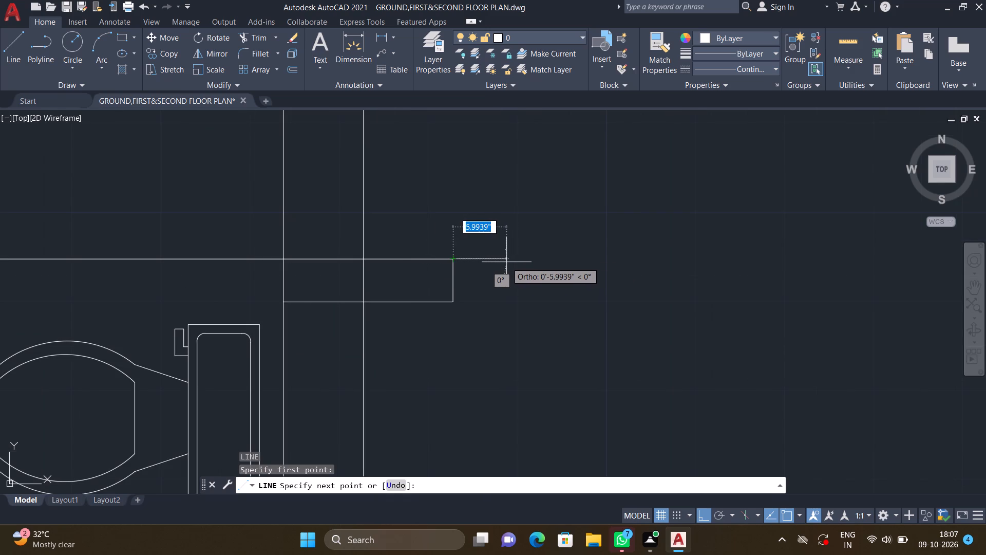
{"action": "left_click", "coordinate": [506, 262]}
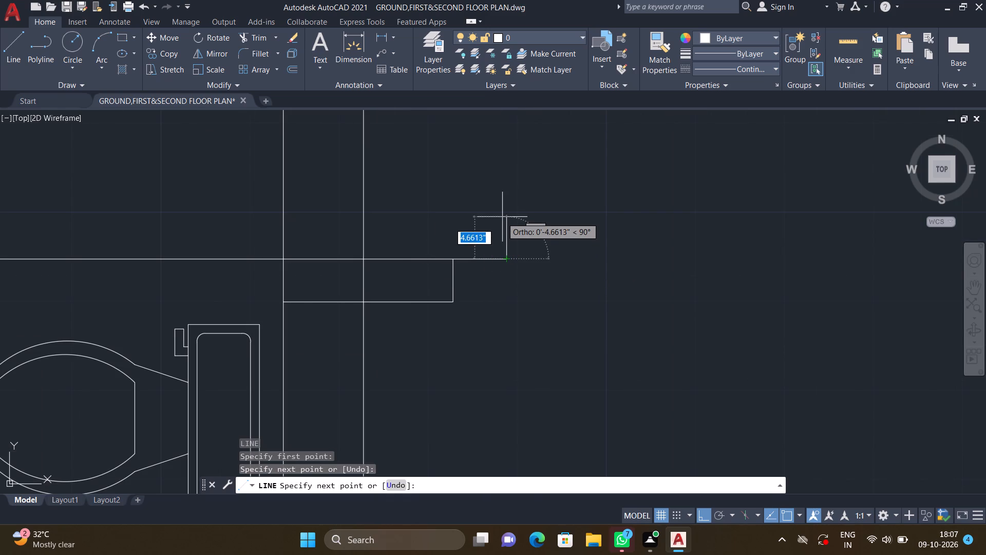
{"action": "scroll", "coordinate": [504, 217], "scroll_direction": "up", "scroll_amount": 1}
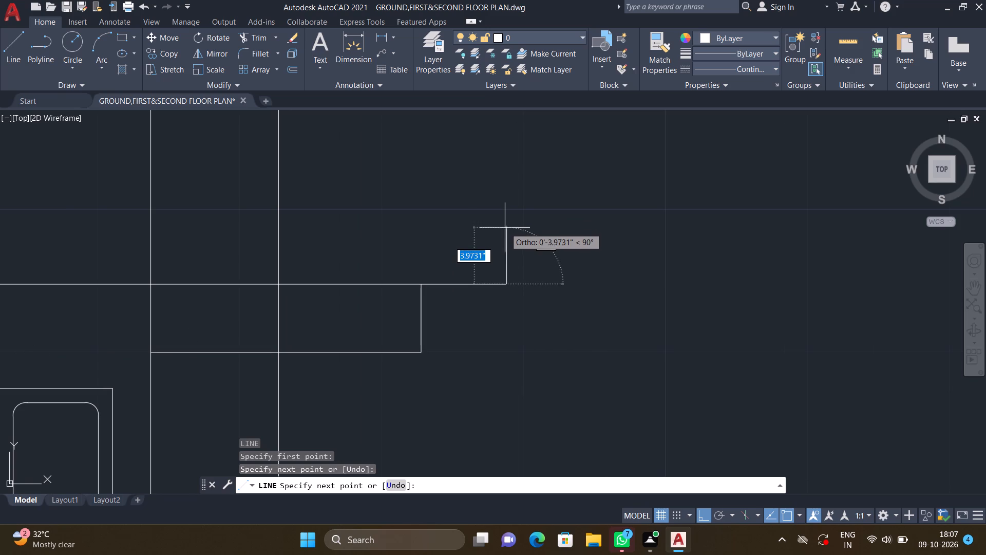
{"action": "left_click", "coordinate": [505, 228]}
{"action": "scroll", "coordinate": [474, 228], "scroll_direction": "down", "scroll_amount": 1}
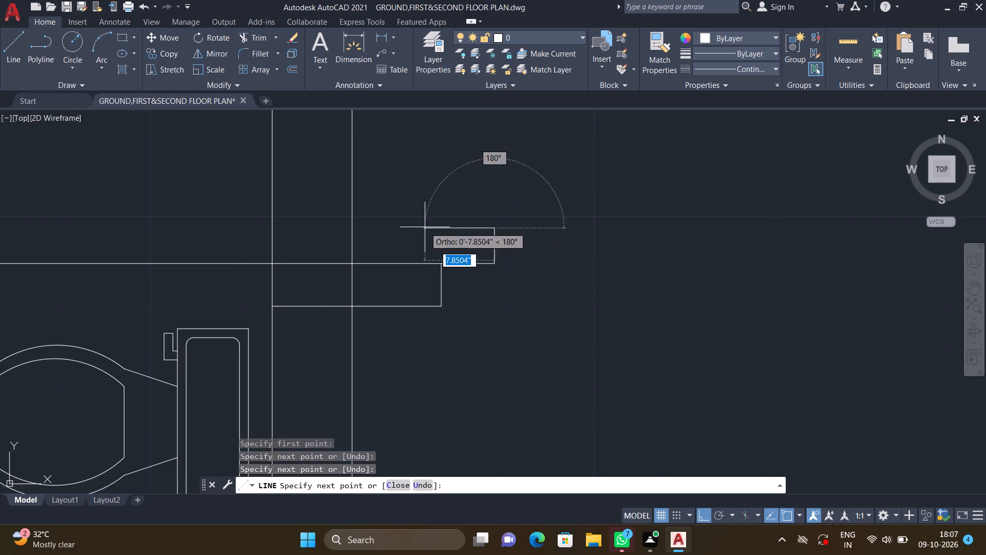
{"action": "middle_click_drag", "start_coordinate": [425, 227], "coordinate": [453, 220]}
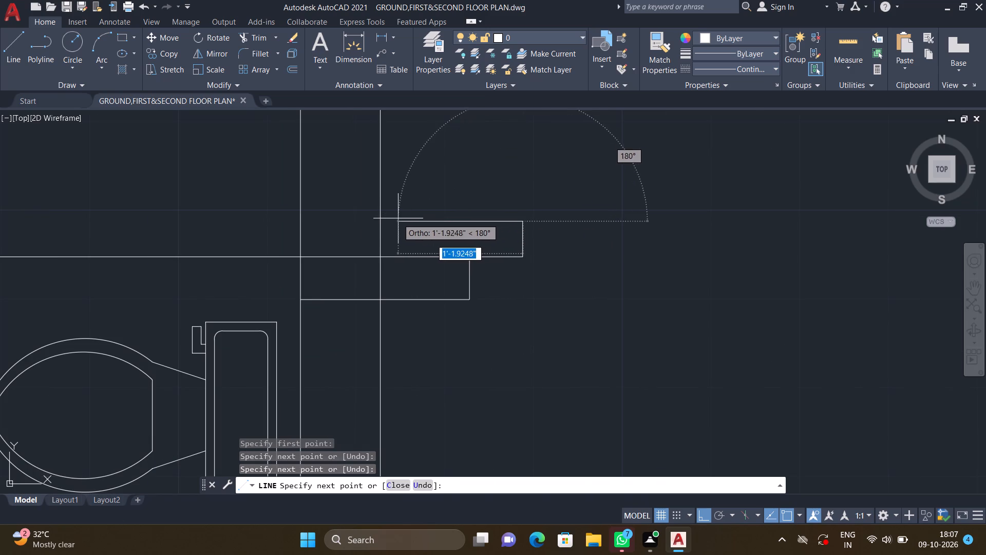
{"action": "scroll", "coordinate": [394, 218], "scroll_direction": "up", "scroll_amount": 1}
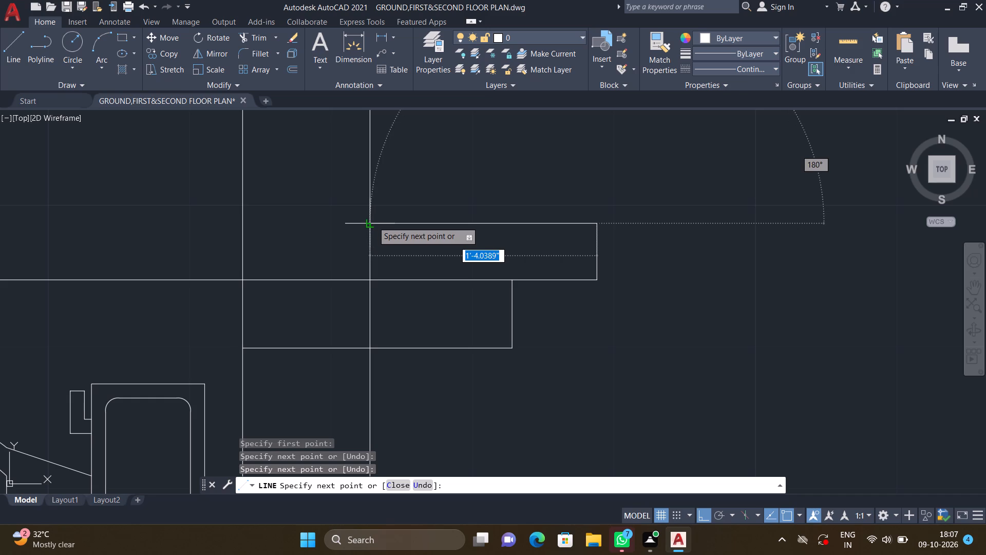
{"action": "left_click", "coordinate": [373, 221]}
{"action": "key", "text": "Return"}
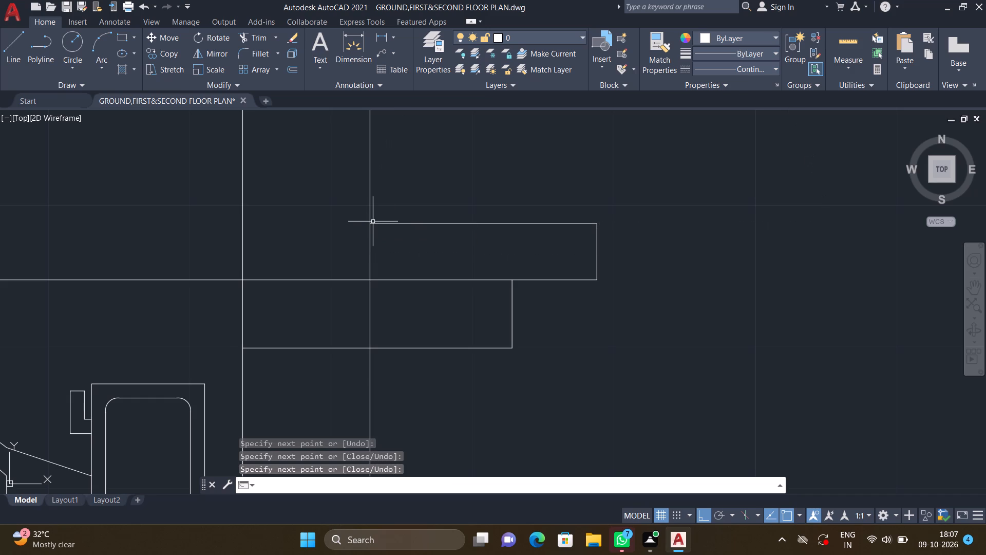
Draw a three-sided box about 2'-1" by 6" across the outer wall, extending the wall below the staircase and aligned with the lower ledge's end.
{"action": "scroll", "coordinate": [405, 210], "scroll_direction": "down", "scroll_amount": 3}
{"action": "middle_click_drag", "start_coordinate": [418, 220], "coordinate": [412, 271]}
{"action": "scroll", "coordinate": [414, 269], "scroll_direction": "down", "scroll_amount": 2}
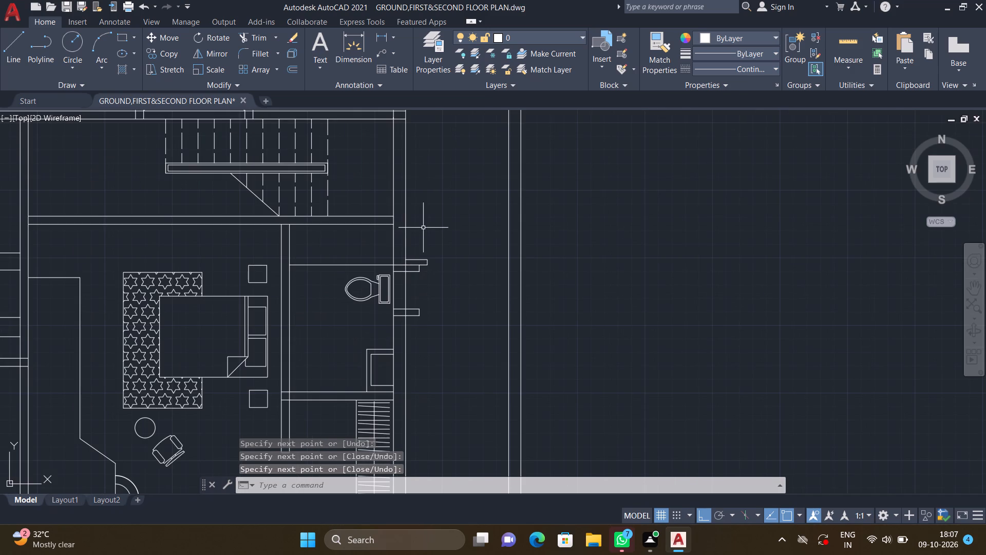
{"action": "key", "text": "l"}
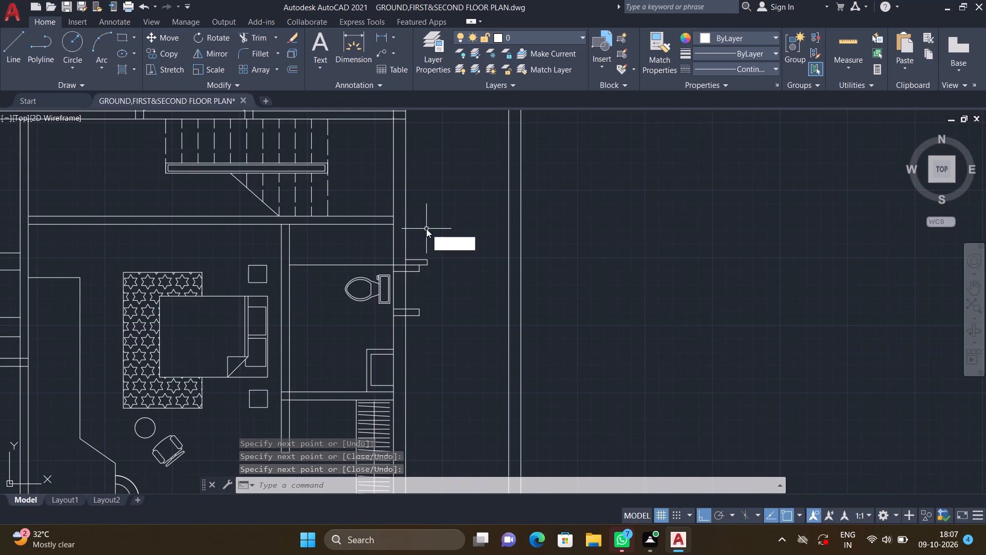
{"action": "key", "text": "Return"}
{"action": "middle_click_drag", "start_coordinate": [423, 229], "coordinate": [423, 284]}
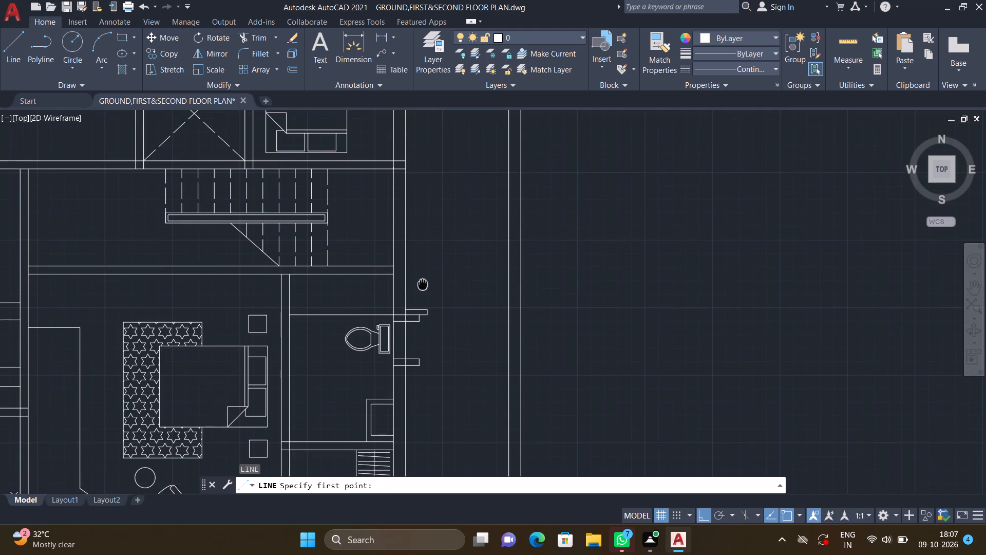
{"action": "scroll", "coordinate": [378, 289], "scroll_direction": "up", "scroll_amount": 2}
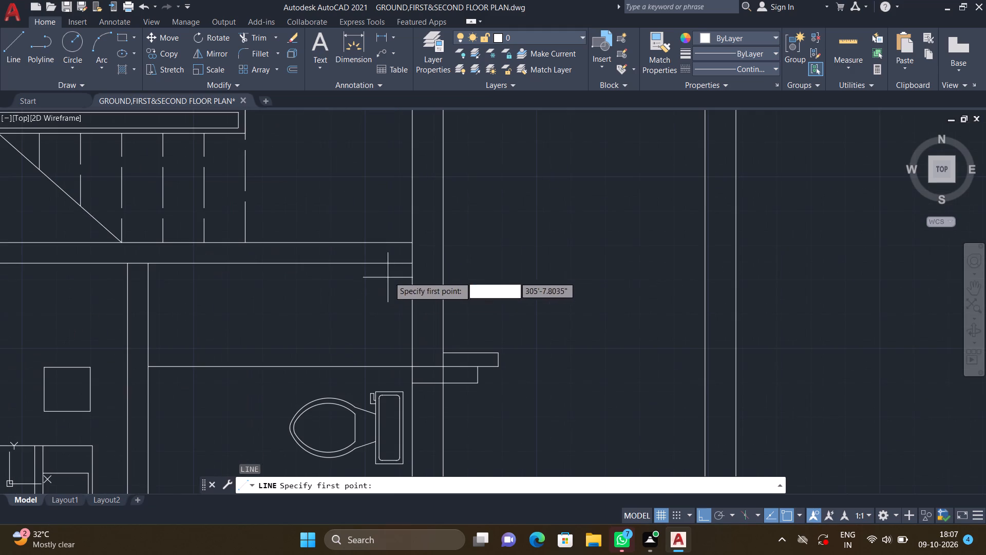
{"action": "scroll", "coordinate": [418, 268], "scroll_direction": "up", "scroll_amount": 1}
{"action": "left_click", "coordinate": [410, 262]}
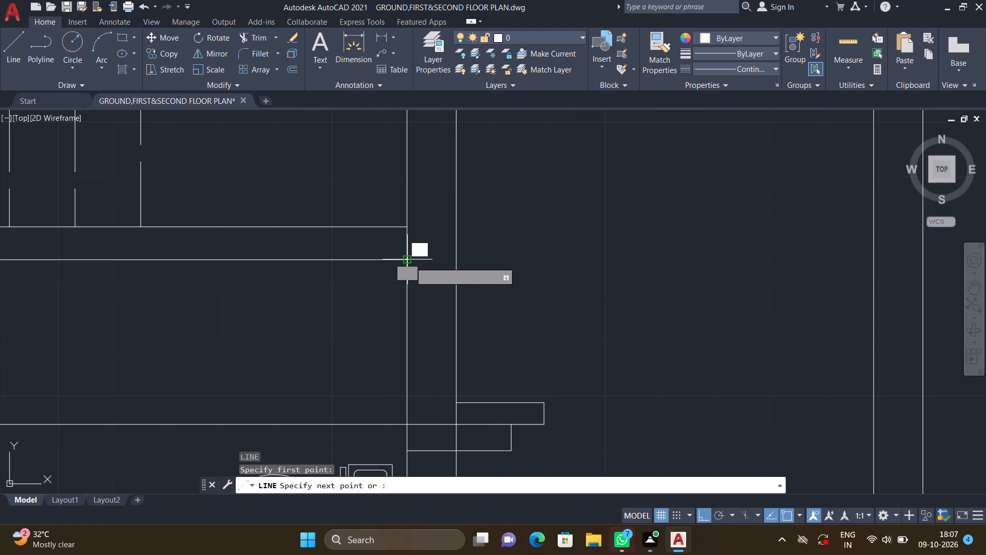
{"action": "scroll", "coordinate": [522, 264], "scroll_direction": "up", "scroll_amount": 1}
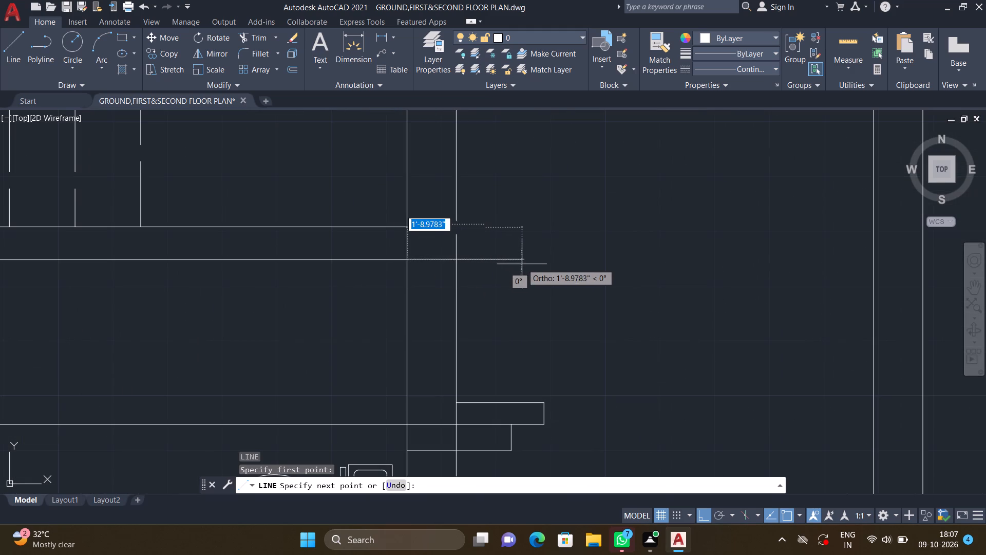
{"action": "scroll", "coordinate": [522, 264], "scroll_direction": "up", "scroll_amount": 1}
{"action": "scroll", "coordinate": [523, 263], "scroll_direction": "down", "scroll_amount": 2}
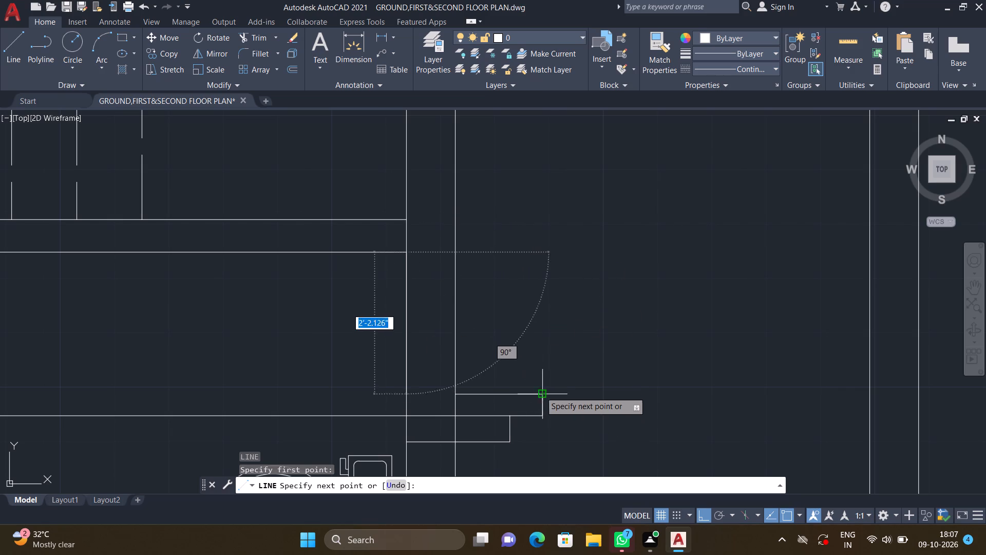
{"action": "left_click", "coordinate": [541, 252]}
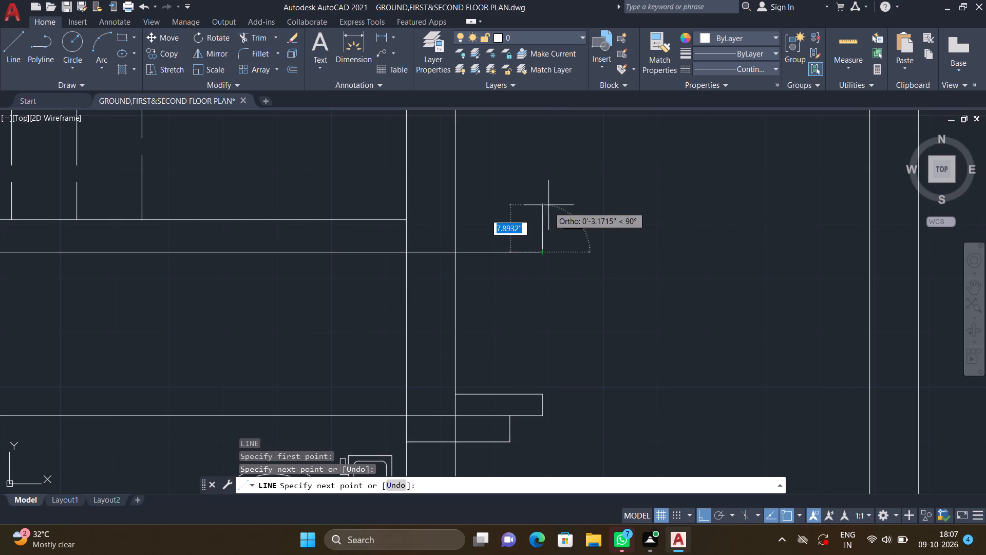
{"action": "scroll", "coordinate": [547, 206], "scroll_direction": "up", "scroll_amount": 1}
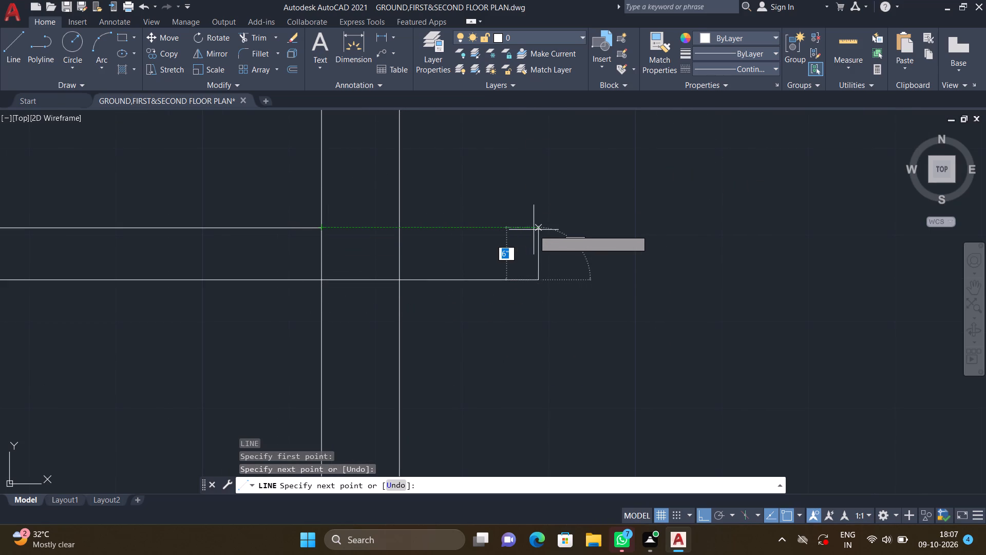
{"action": "left_click", "coordinate": [538, 228]}
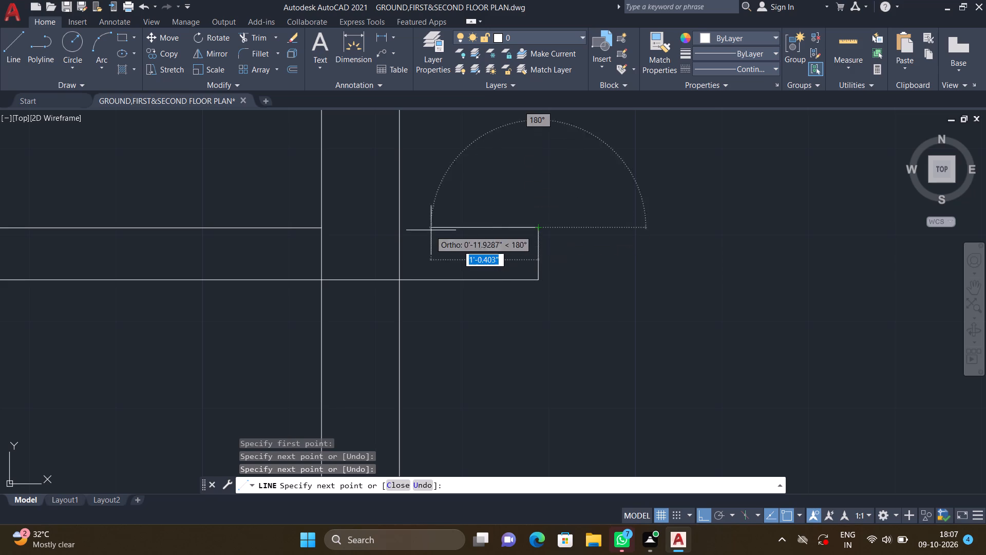
{"action": "scroll", "coordinate": [336, 228], "scroll_direction": "up", "scroll_amount": 1}
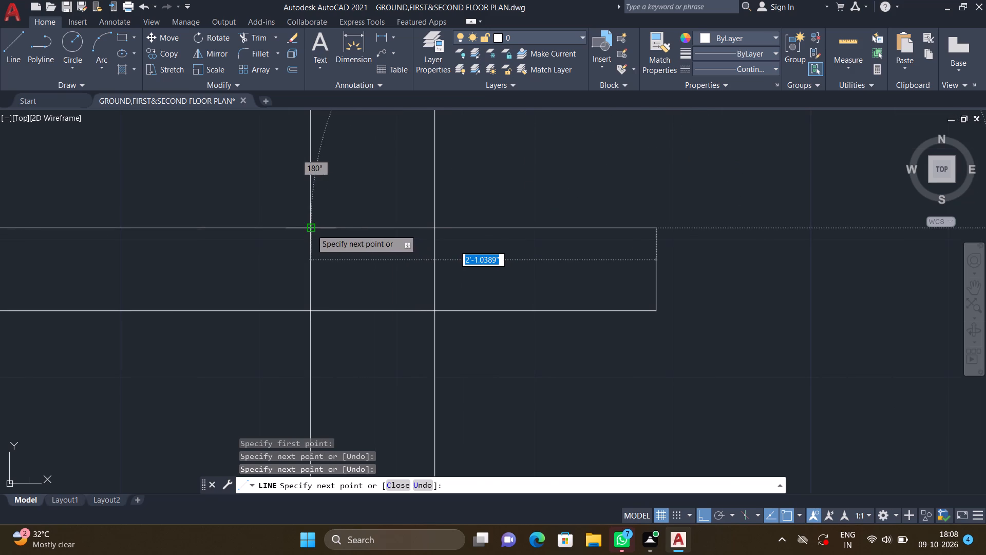
{"action": "left_click", "coordinate": [311, 229]}
{"action": "key", "text": "Return"}
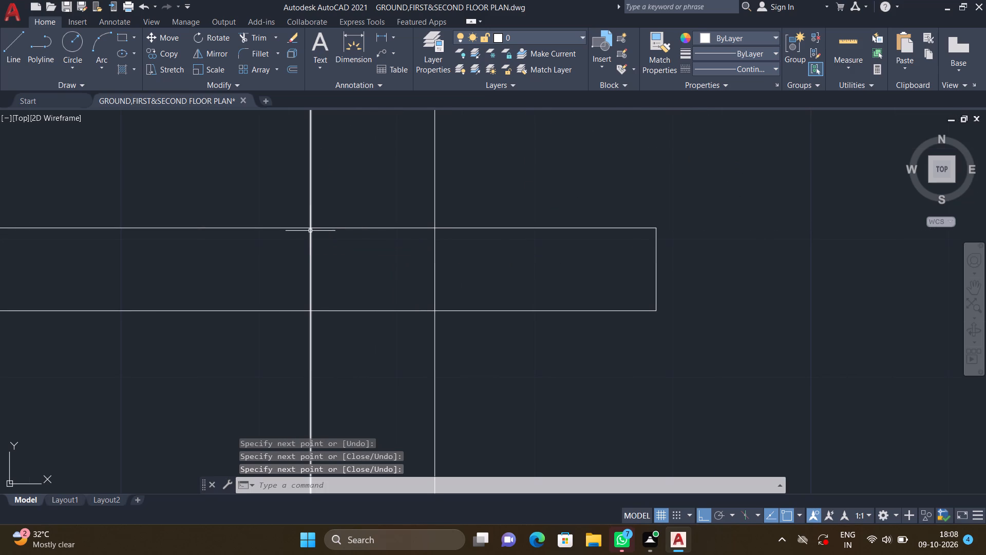
Draw a three-sided box about 1'-4" by 5.5" outward from the outer wall's outer face beside the staircase, aligned with the ledge end below.
{"action": "scroll", "coordinate": [326, 243], "scroll_direction": "down", "scroll_amount": 2}
{"action": "middle_click_drag", "start_coordinate": [490, 248], "coordinate": [532, 302]}
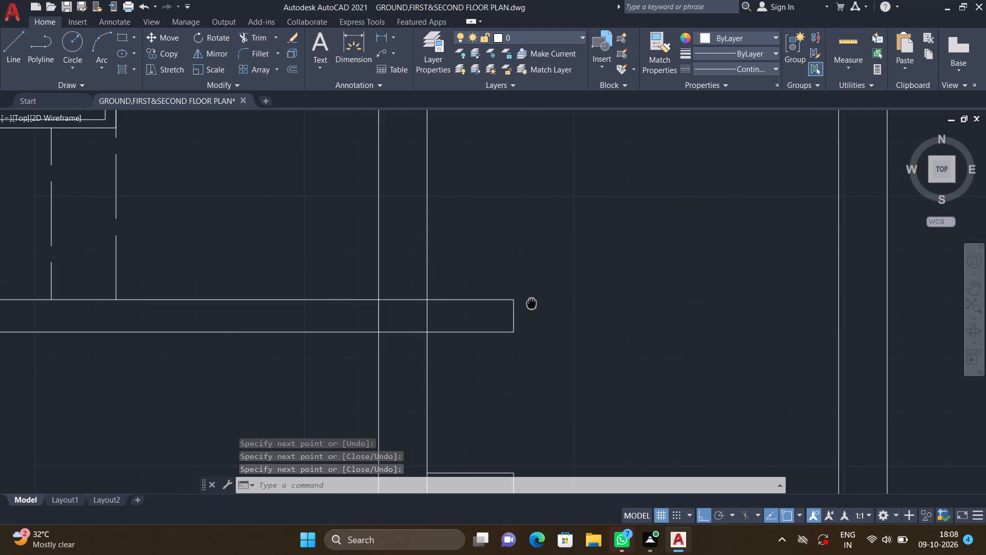
{"action": "scroll", "coordinate": [533, 299], "scroll_direction": "down", "scroll_amount": 2}
{"action": "key", "text": "l"}
{"action": "key", "text": "Return"}
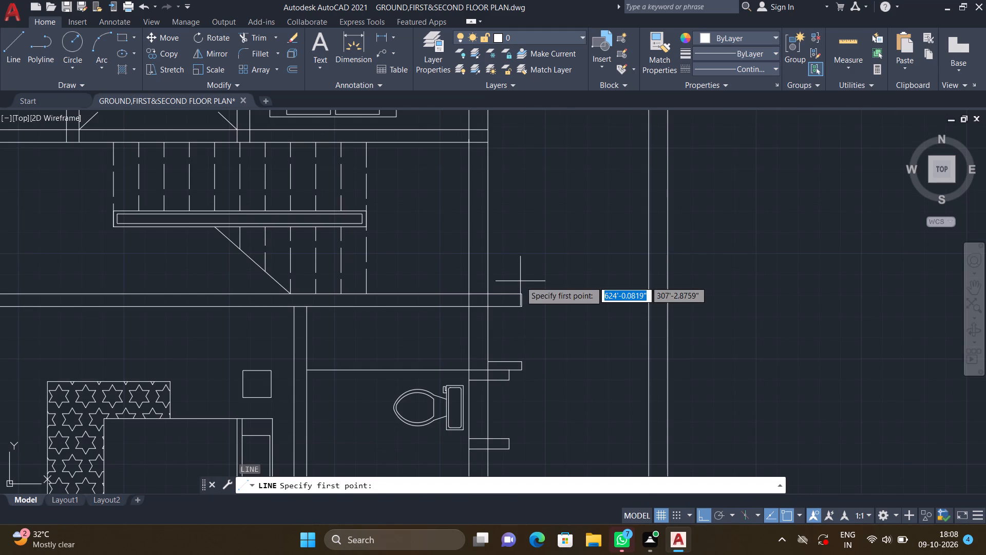
{"action": "scroll", "coordinate": [519, 275], "scroll_direction": "up", "scroll_amount": 2}
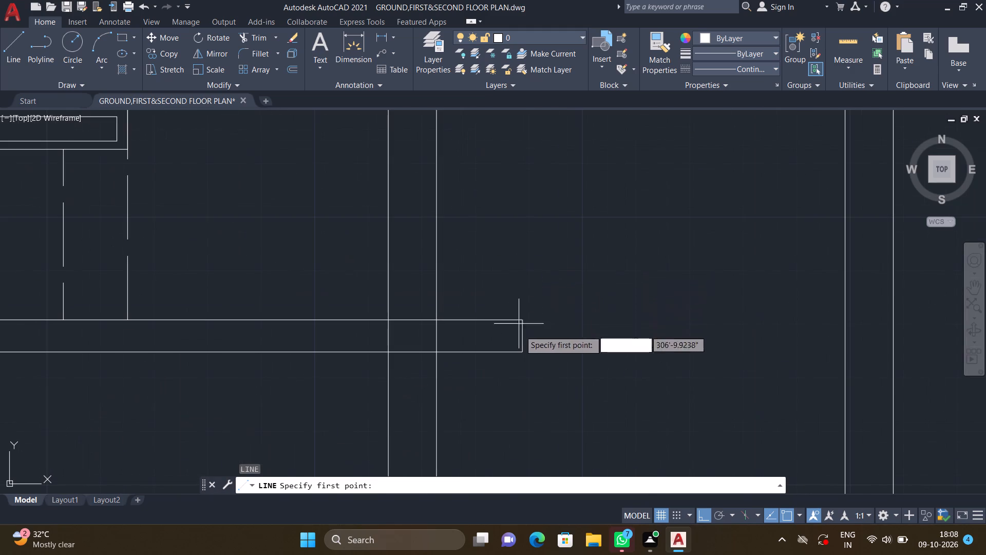
{"action": "middle_click_drag", "start_coordinate": [529, 378], "coordinate": [514, 321]}
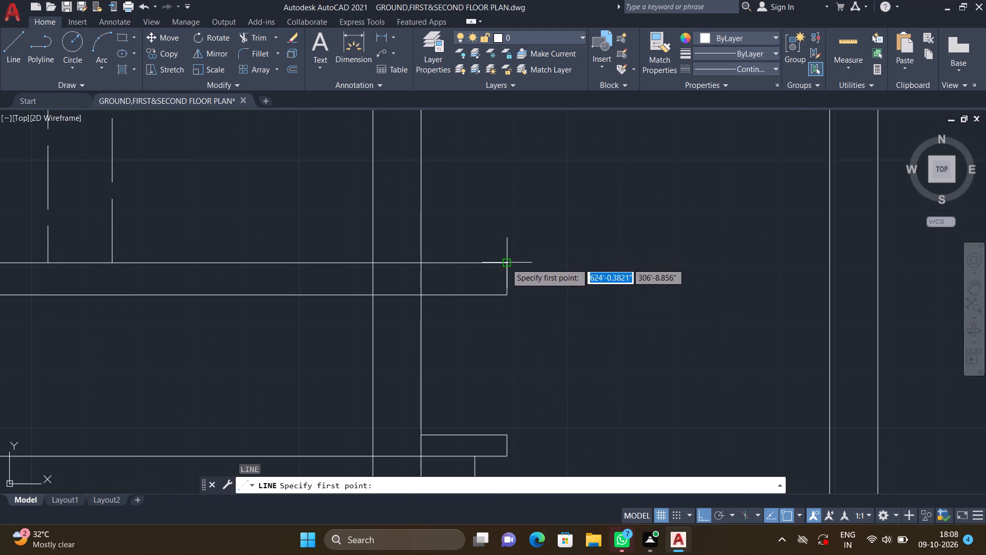
{"action": "scroll", "coordinate": [507, 210], "scroll_direction": "down", "scroll_amount": 1}
{"action": "middle_click_drag", "start_coordinate": [499, 180], "coordinate": [520, 276]}
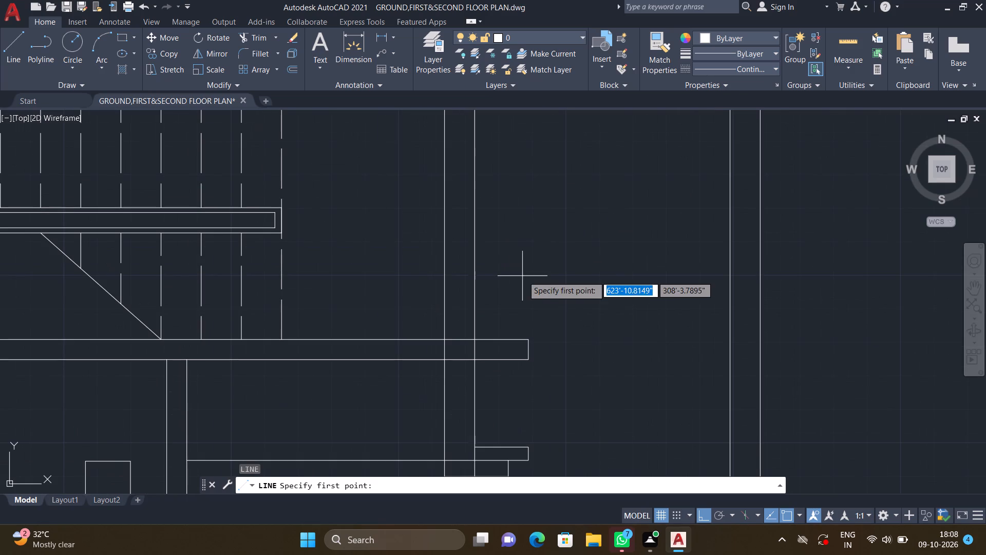
{"action": "left_click", "coordinate": [475, 249]}
{"action": "scroll", "coordinate": [527, 251], "scroll_direction": "up", "scroll_amount": 1}
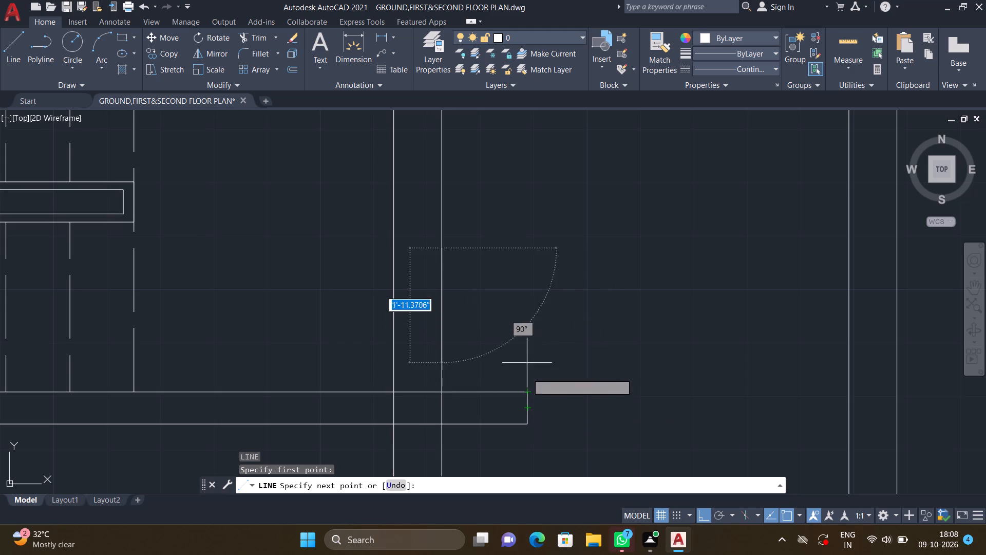
{"action": "left_click", "coordinate": [528, 248]}
{"action": "scroll", "coordinate": [523, 221], "scroll_direction": "up", "scroll_amount": 1}
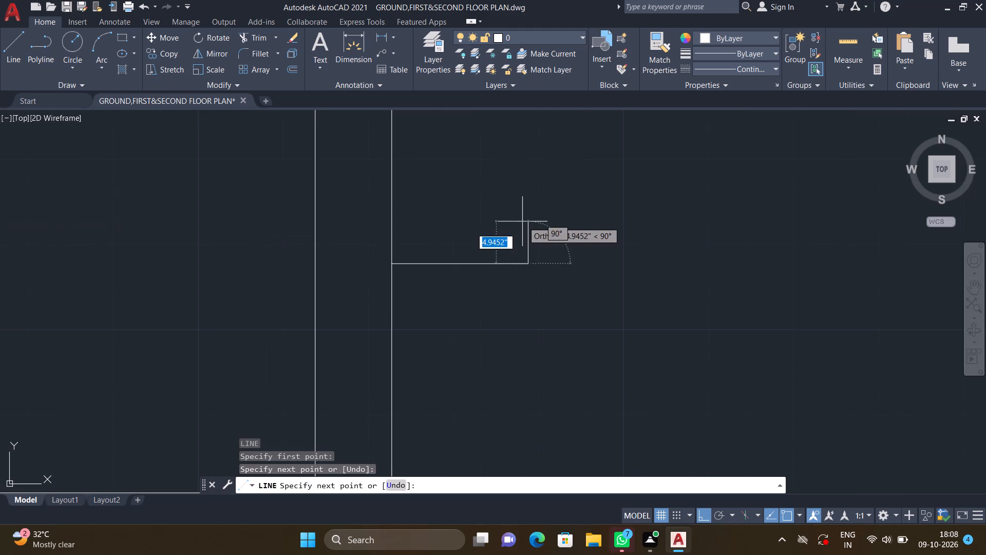
{"action": "left_click", "coordinate": [521, 216]}
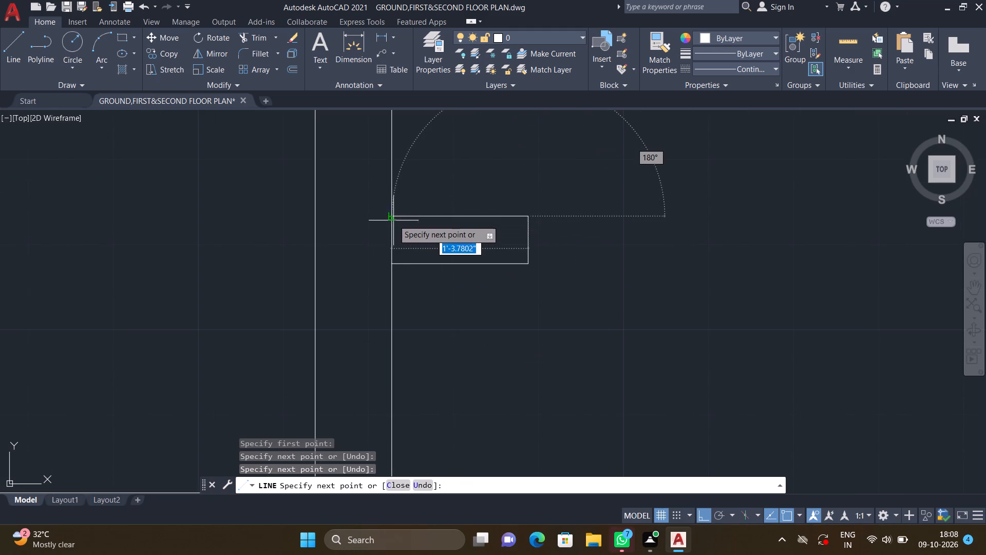
{"action": "left_click", "coordinate": [392, 218]}
{"action": "key", "text": "Return"}
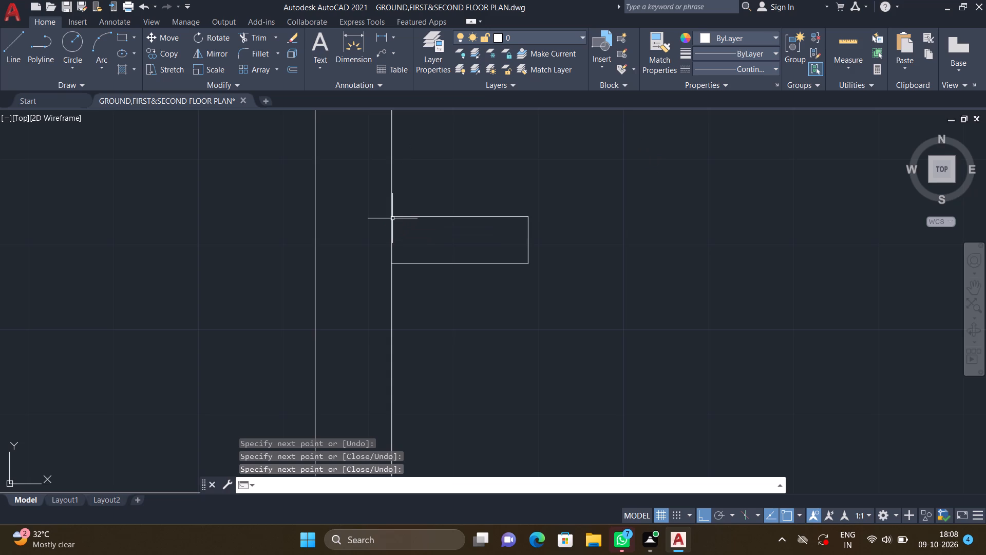
Draw a vertical line from the new box's lower outer corner down to the upper outer corner of the staircase wall extension.
{"action": "scroll", "coordinate": [419, 224], "scroll_direction": "down", "scroll_amount": 3}
{"action": "middle_click_drag", "start_coordinate": [443, 276], "coordinate": [532, 268]}
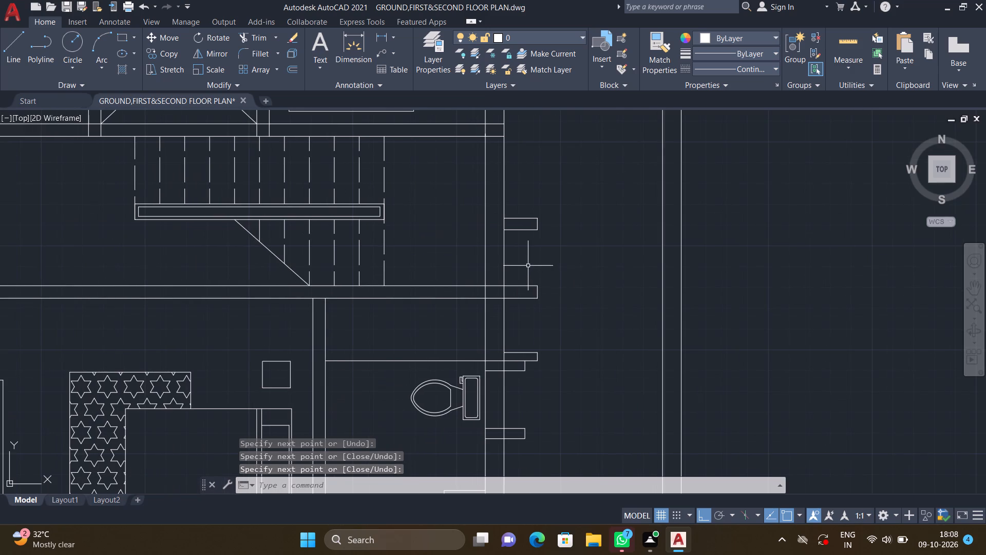
{"action": "key", "text": "l"}
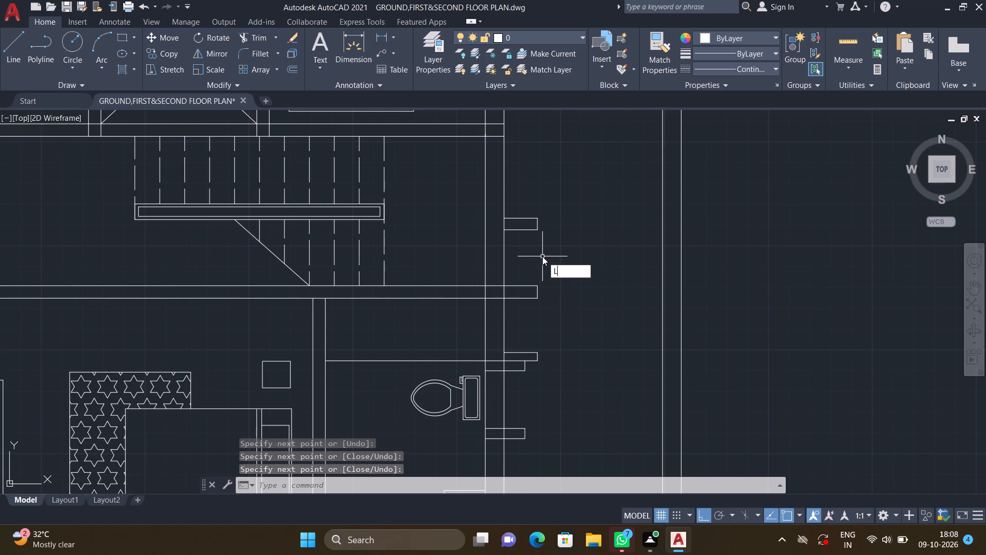
{"action": "key", "text": "Return"}
{"action": "scroll", "coordinate": [531, 242], "scroll_direction": "up", "scroll_amount": 2}
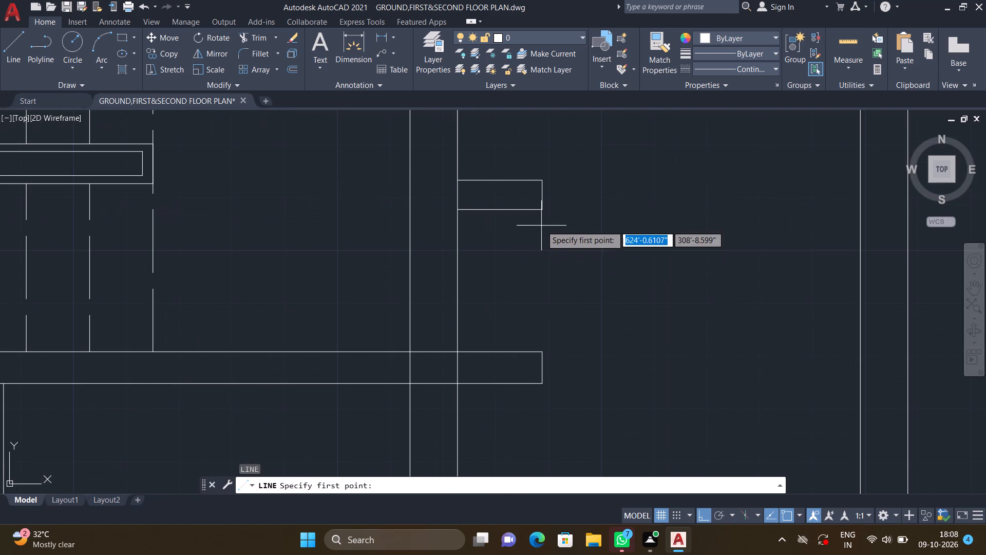
{"action": "left_click", "coordinate": [542, 204]}
{"action": "middle_click_drag", "start_coordinate": [542, 291], "coordinate": [536, 272]}
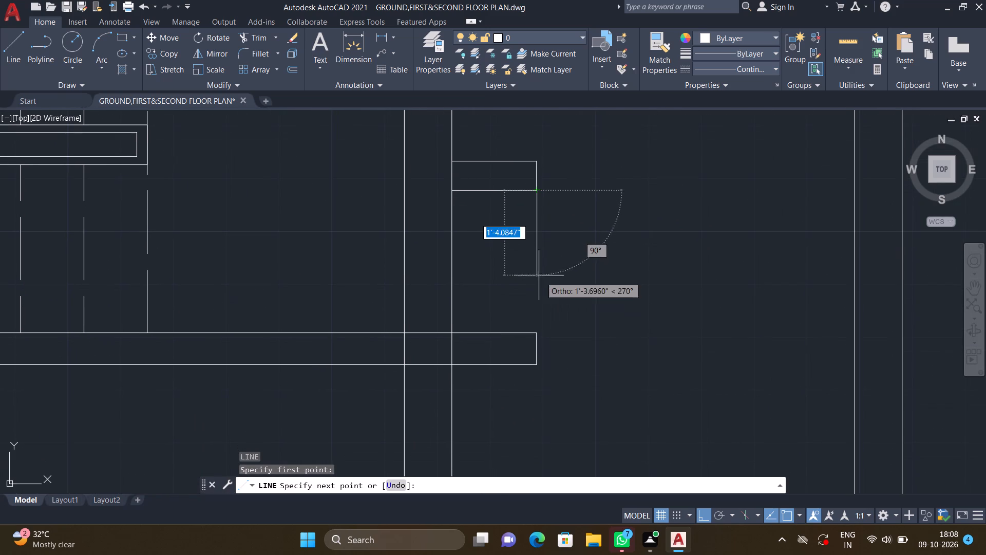
{"action": "left_click", "coordinate": [535, 333]}
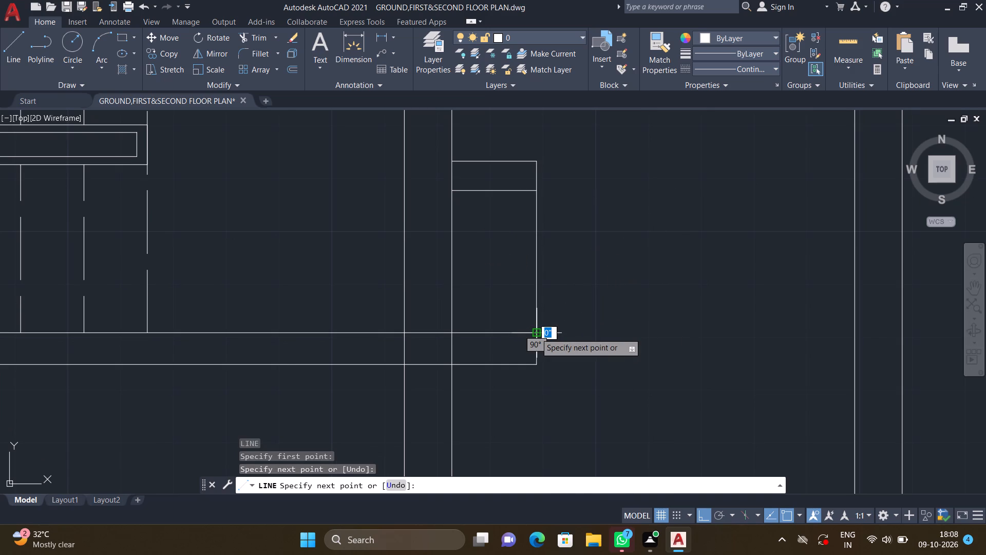
{"action": "key", "text": "Return"}
Draw a vertical line from the staircase wall extension's lower outer corner down to the upper outer corner of the ledge above the toilet.
{"action": "scroll", "coordinate": [543, 330], "scroll_direction": "down", "scroll_amount": 3}
{"action": "middle_click_drag", "start_coordinate": [552, 356], "coordinate": [539, 307]}
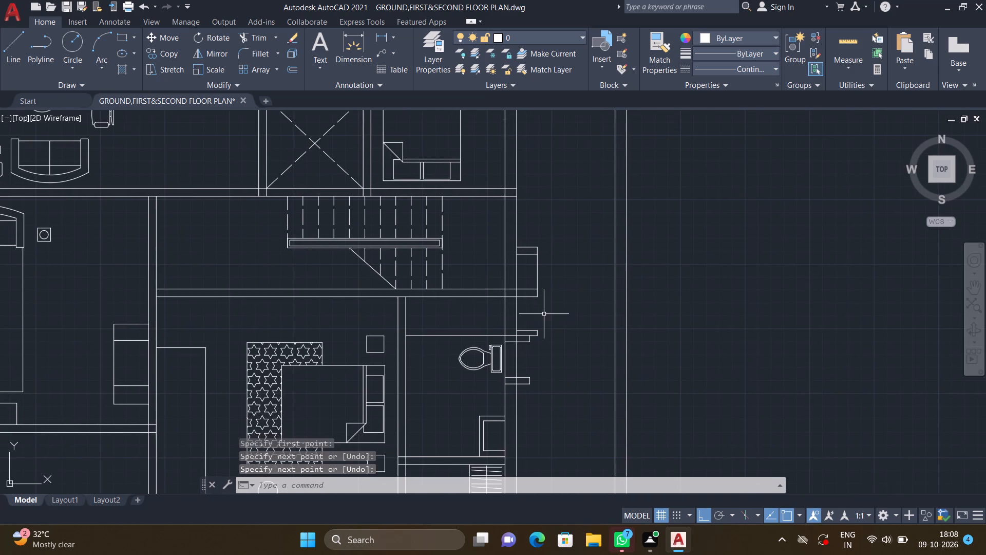
{"action": "scroll", "coordinate": [544, 315], "scroll_direction": "up", "scroll_amount": 2}
{"action": "key", "text": "l"}
{"action": "key", "text": "Return"}
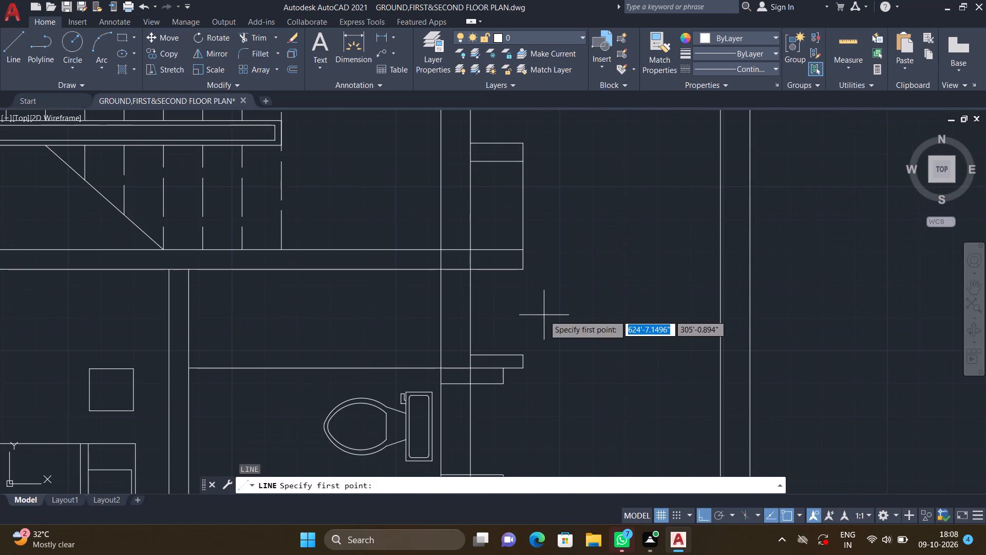
{"action": "scroll", "coordinate": [520, 282], "scroll_direction": "up", "scroll_amount": 1}
{"action": "left_click", "coordinate": [521, 262]}
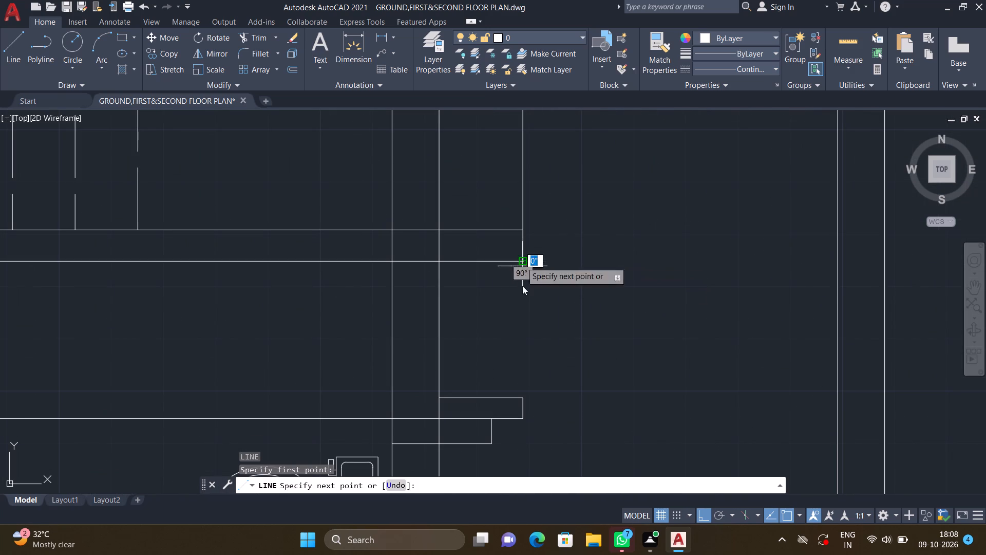
{"action": "middle_click_drag", "start_coordinate": [516, 342], "coordinate": [499, 291]}
{"action": "scroll", "coordinate": [507, 336], "scroll_direction": "up", "scroll_amount": 1}
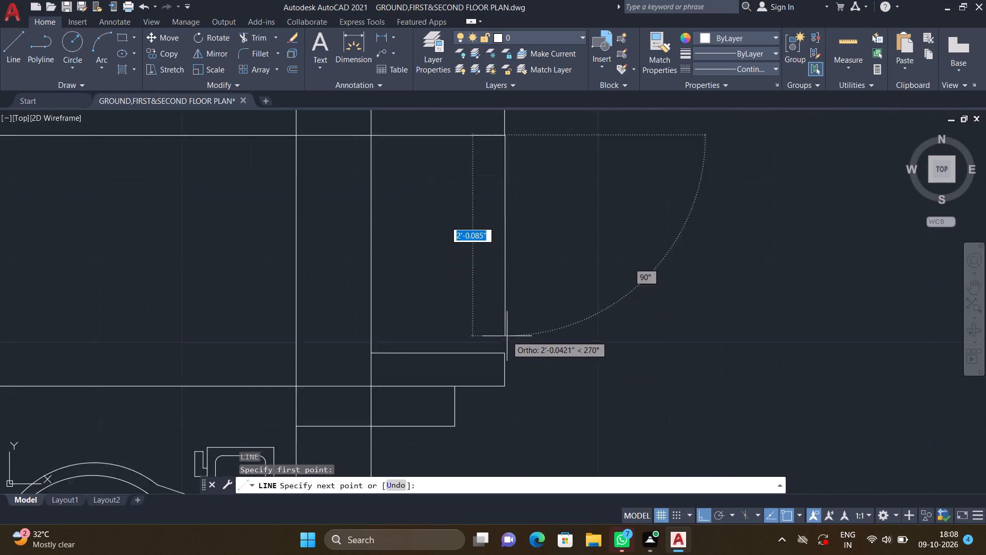
{"action": "scroll", "coordinate": [507, 336], "scroll_direction": "up", "scroll_amount": 1}
{"action": "left_click", "coordinate": [503, 367]}
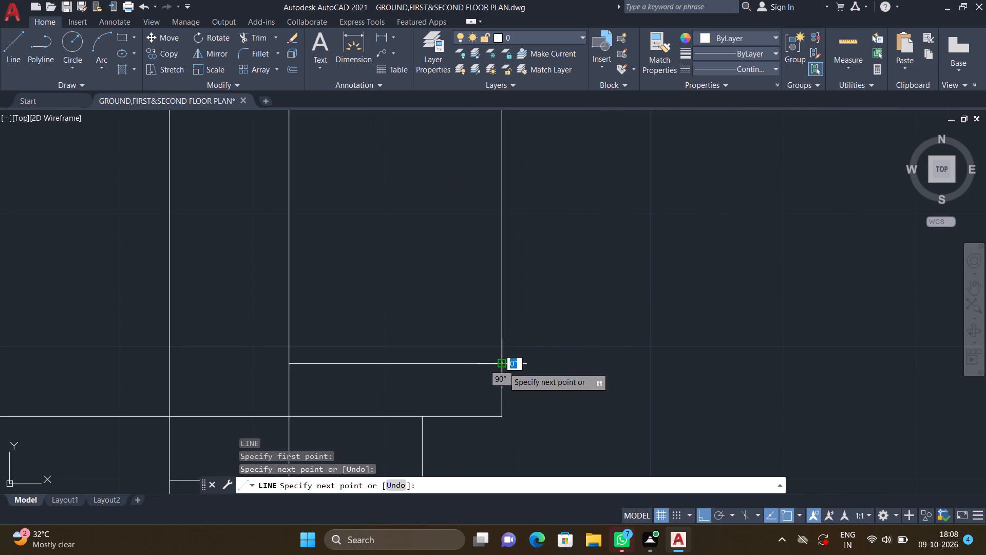
{"action": "key", "text": "Return"}
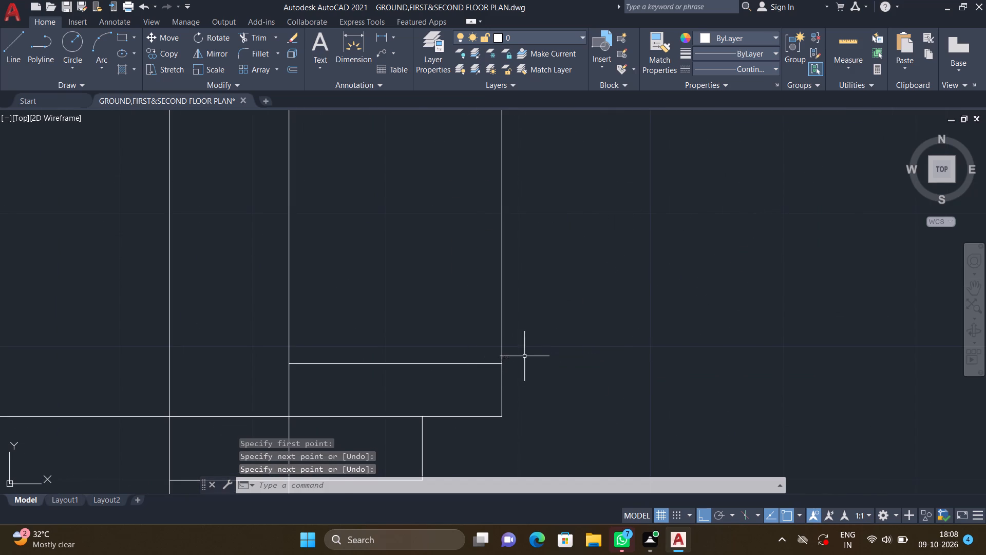
From the top box's upper outer corner, draw lines about 3" outward, 5'-8.6" down and back to the lower ledge's bottom outer corner.
{"action": "scroll", "coordinate": [539, 348], "scroll_direction": "down", "scroll_amount": 2}
{"action": "middle_click_drag", "start_coordinate": [547, 297], "coordinate": [522, 360]}
{"action": "scroll", "coordinate": [522, 360], "scroll_direction": "down", "scroll_amount": 2}
{"action": "scroll", "coordinate": [521, 253], "scroll_direction": "up", "scroll_amount": 1}
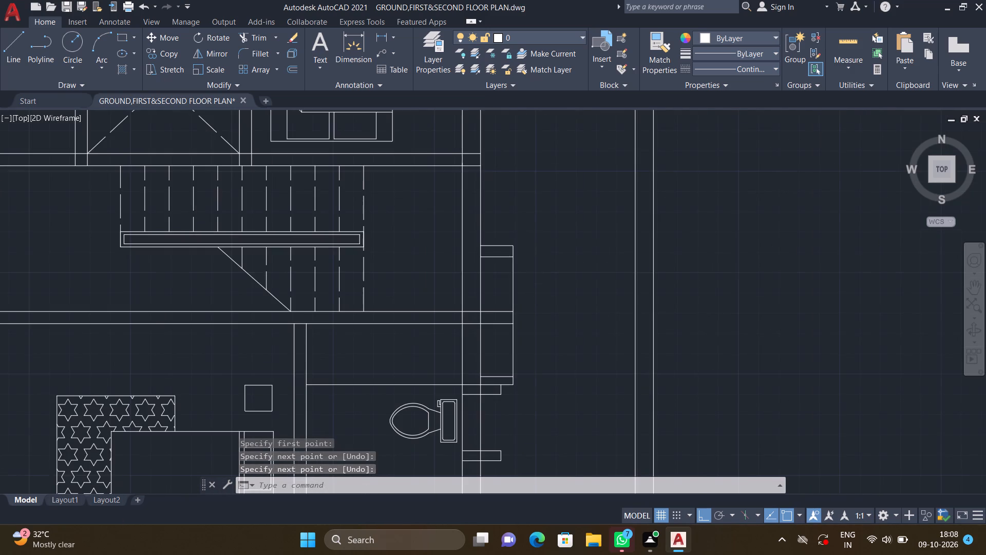
{"action": "scroll", "coordinate": [521, 253], "scroll_direction": "up", "scroll_amount": 1}
{"action": "key", "text": "l"}
{"action": "key", "text": "Return"}
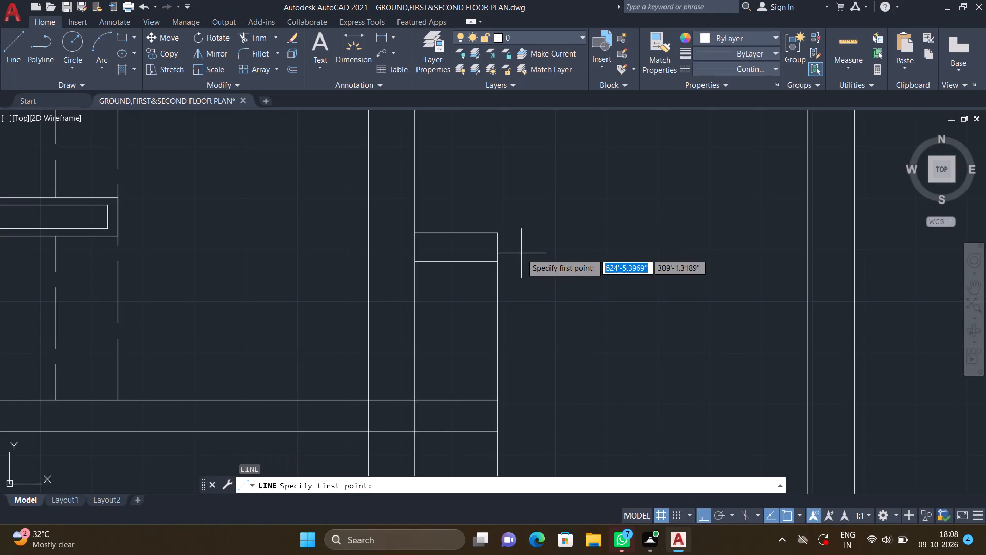
{"action": "scroll", "coordinate": [504, 234], "scroll_direction": "up", "scroll_amount": 2}
{"action": "left_click", "coordinate": [487, 231]}
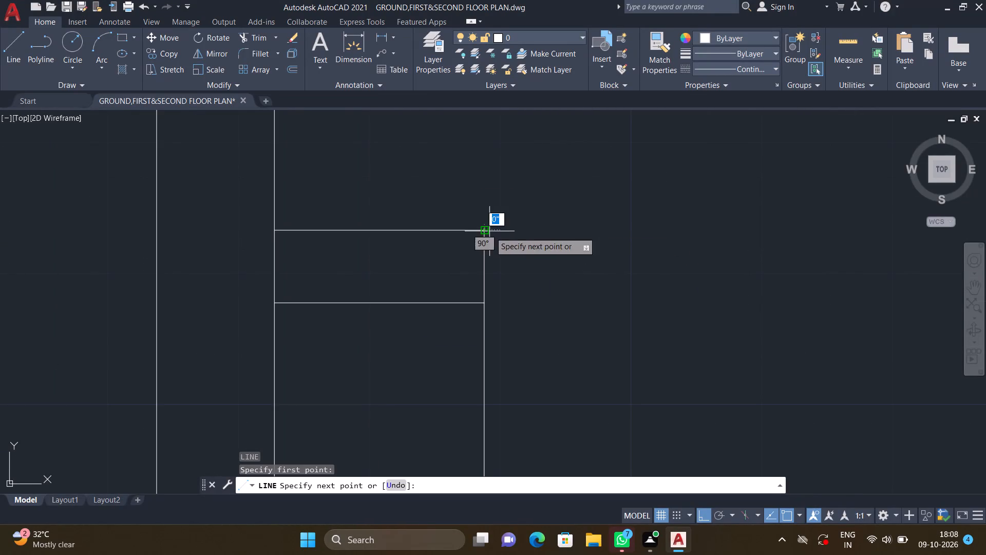
{"action": "scroll", "coordinate": [524, 237], "scroll_direction": "down", "scroll_amount": 1}
{"action": "middle_click_drag", "start_coordinate": [516, 234], "coordinate": [501, 210]}
{"action": "scroll", "coordinate": [515, 227], "scroll_direction": "up", "scroll_amount": 2}
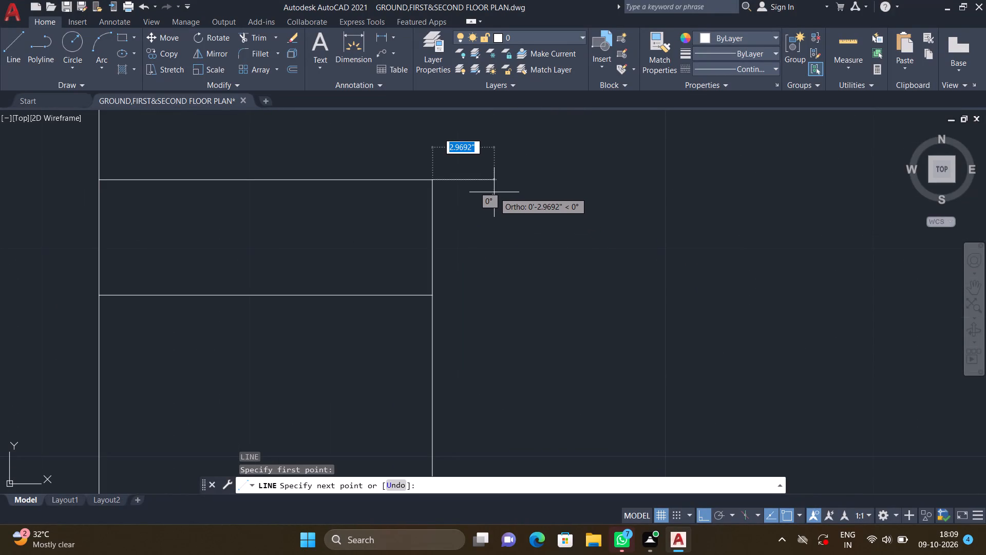
{"action": "left_click", "coordinate": [491, 191]}
{"action": "scroll", "coordinate": [491, 226], "scroll_direction": "down", "scroll_amount": 3}
{"action": "middle_click_drag", "start_coordinate": [482, 277], "coordinate": [473, 242]}
{"action": "scroll", "coordinate": [473, 240], "scroll_direction": "down", "scroll_amount": 2}
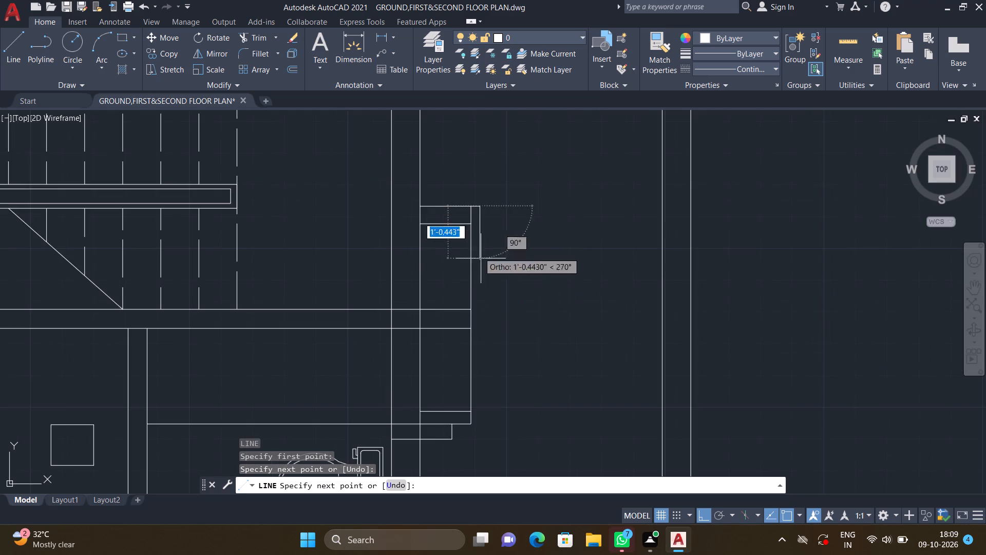
{"action": "middle_click_drag", "start_coordinate": [486, 318], "coordinate": [476, 249]}
{"action": "middle_click_drag", "start_coordinate": [470, 312], "coordinate": [459, 263]}
{"action": "scroll", "coordinate": [459, 305], "scroll_direction": "up", "scroll_amount": 2}
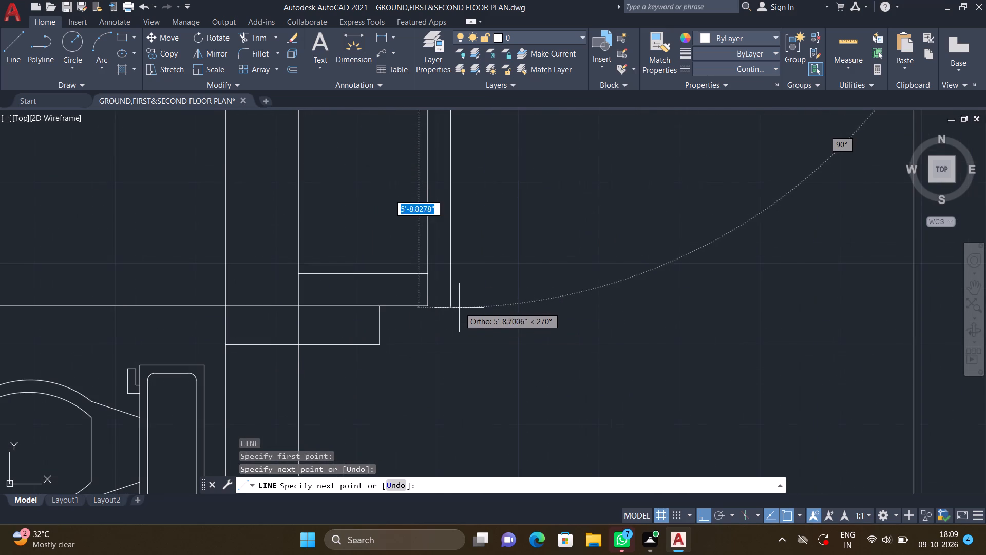
{"action": "middle_click_drag", "start_coordinate": [458, 308], "coordinate": [521, 344]}
{"action": "scroll", "coordinate": [513, 338], "scroll_direction": "up", "scroll_amount": 2}
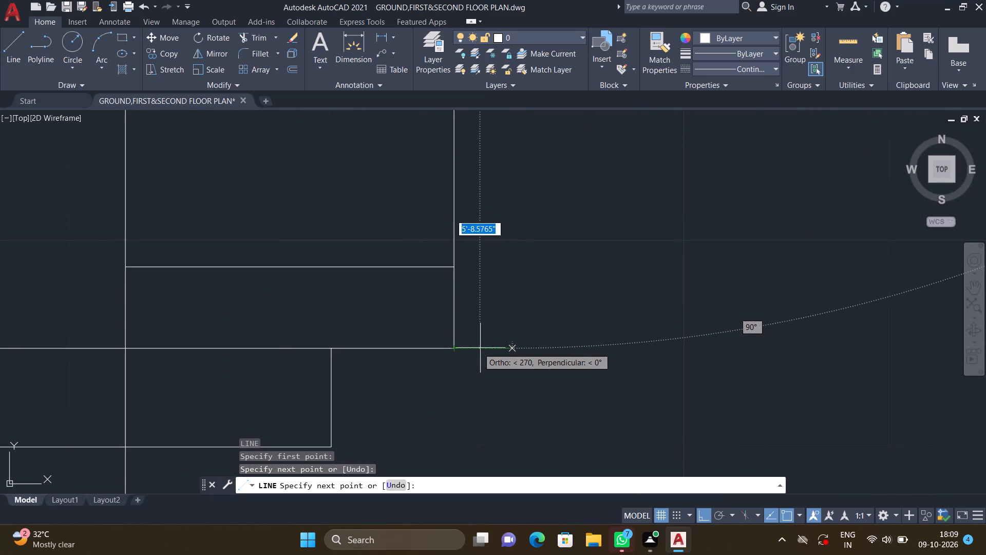
{"action": "left_click", "coordinate": [512, 349]}
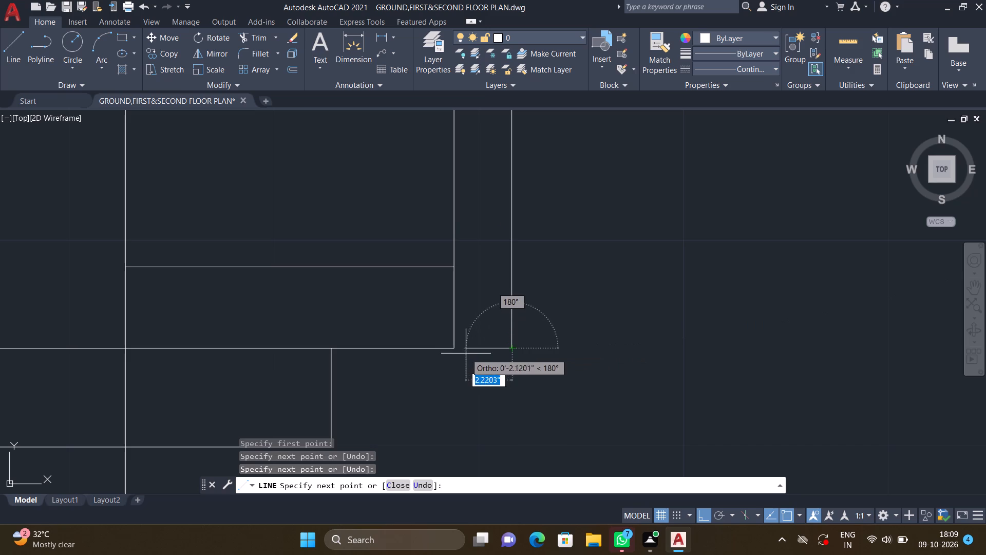
{"action": "left_click", "coordinate": [458, 347]}
{"action": "key", "text": "Return"}
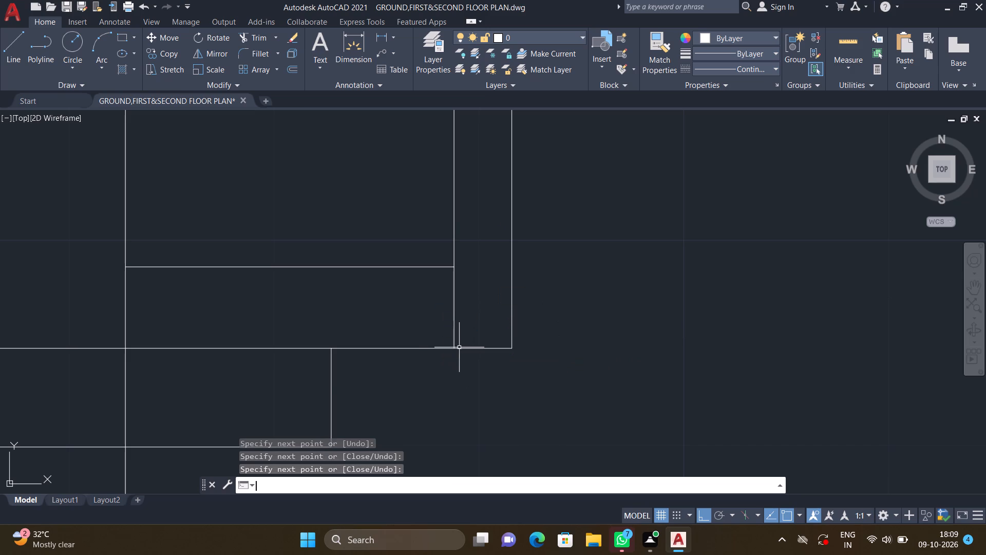
Extend the lower ledge's upper horizontal line outward to the new outer vertical line.
{"action": "scroll", "coordinate": [466, 346], "scroll_direction": "down", "scroll_amount": 2}
{"action": "middle_click_drag", "start_coordinate": [394, 314], "coordinate": [552, 323]}
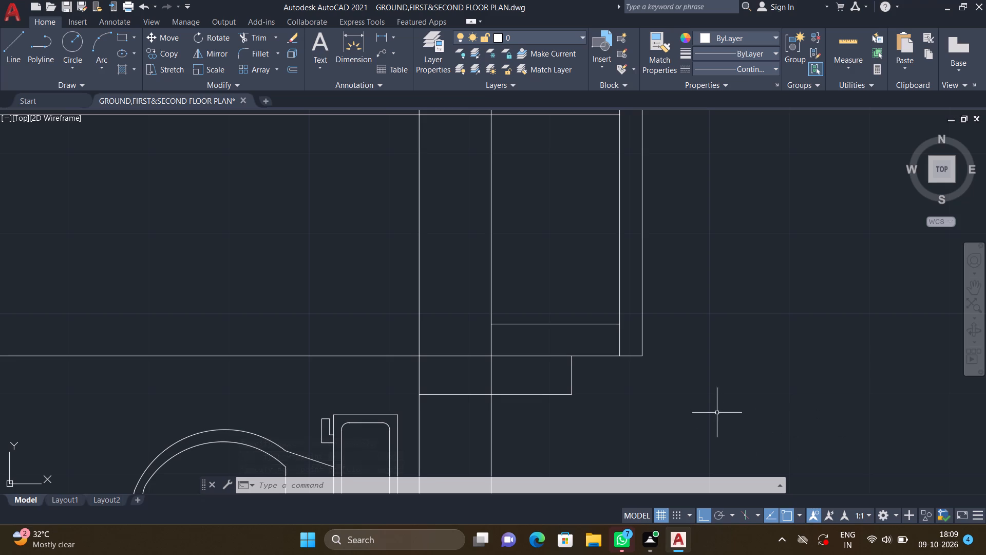
{"action": "middle_click_drag", "start_coordinate": [642, 380], "coordinate": [478, 331]}
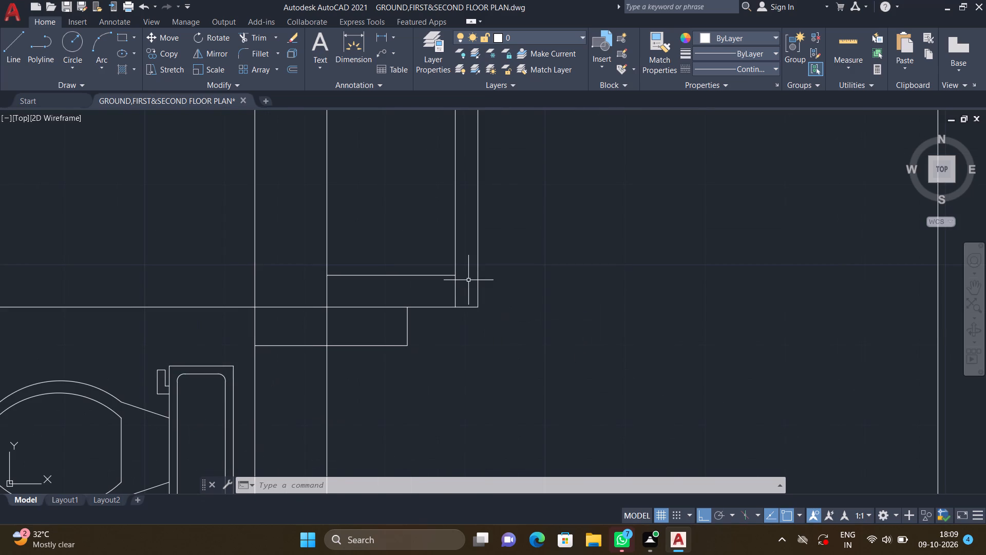
{"action": "type", "text": "EX"}
{"action": "key", "text": "Return"}
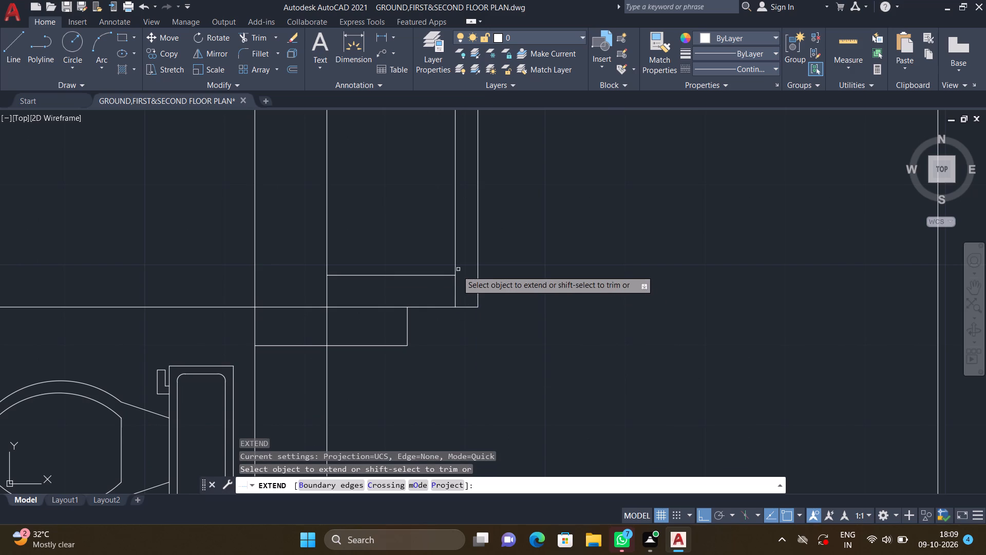
{"action": "left_click", "coordinate": [443, 276]}
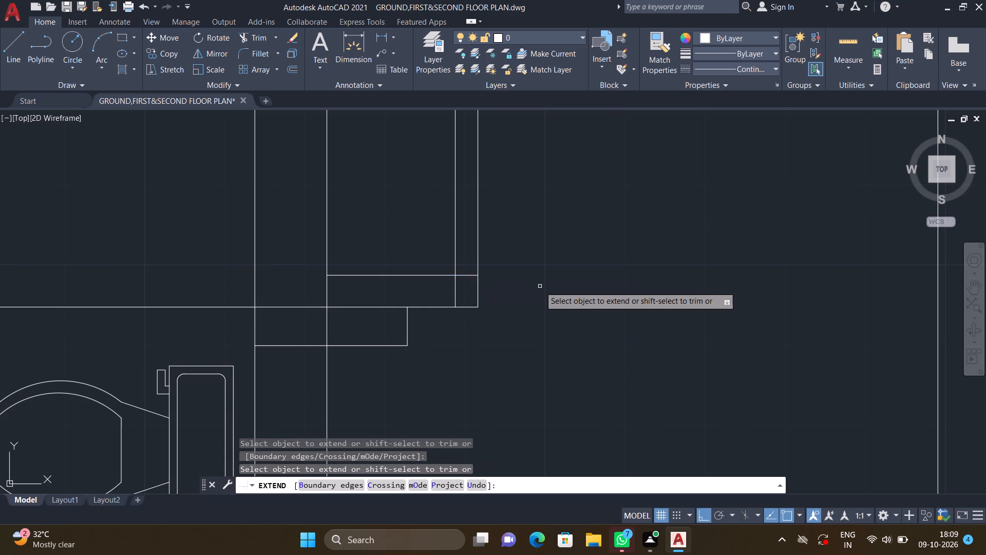
{"action": "key", "text": "Return"}
Trim the inner vertical line's segments where it crosses the lower ledge and the top box.
{"action": "type", "text": "TR"}
{"action": "key", "text": "Return"}
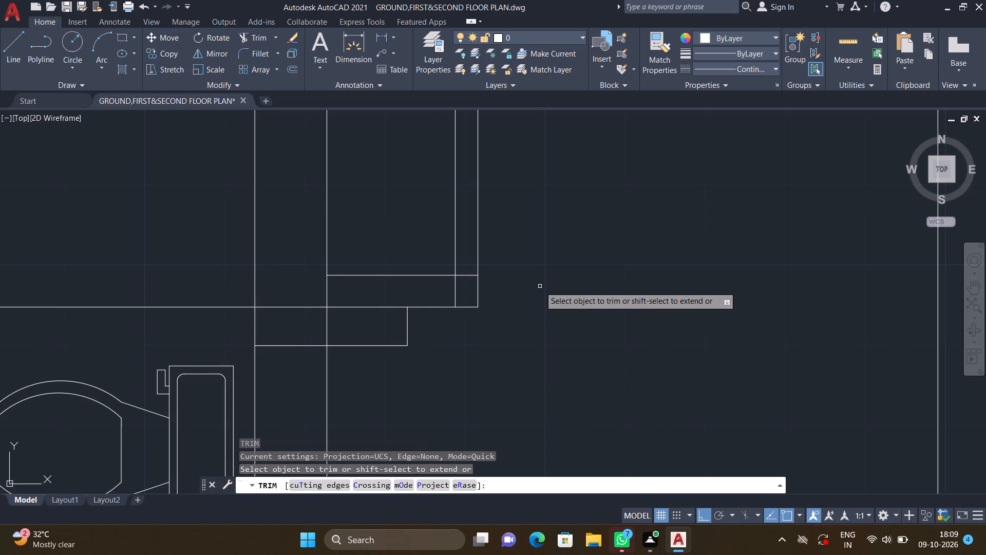
{"action": "left_click", "coordinate": [457, 291]}
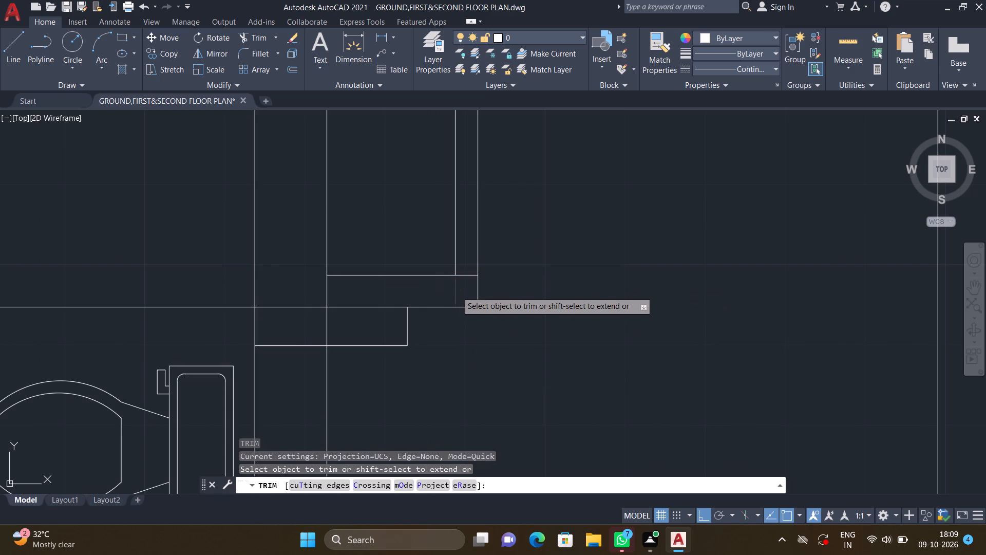
{"action": "scroll", "coordinate": [471, 268], "scroll_direction": "down", "scroll_amount": 3}
{"action": "middle_click_drag", "start_coordinate": [502, 213], "coordinate": [502, 256]}
{"action": "scroll", "coordinate": [471, 191], "scroll_direction": "up", "scroll_amount": 3}
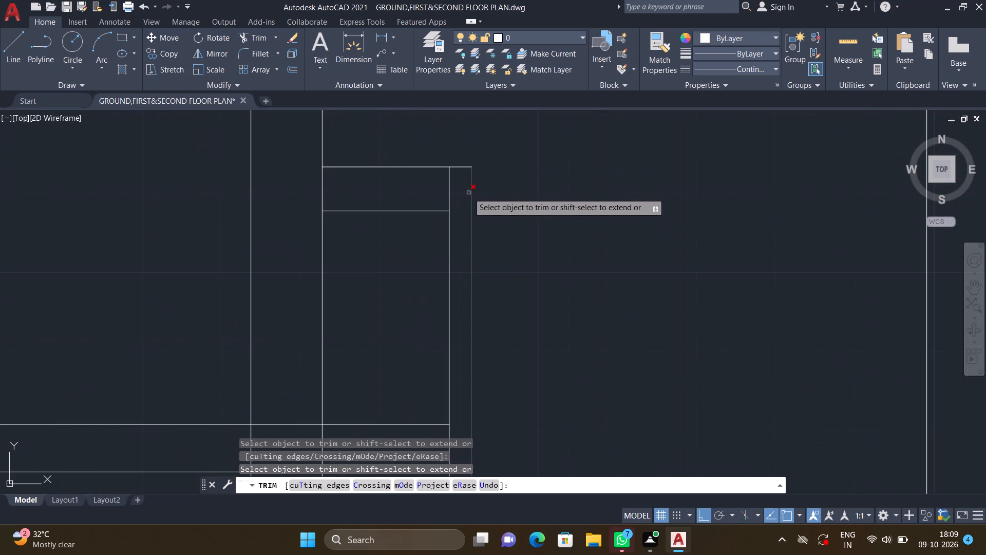
{"action": "left_click", "coordinate": [450, 184]}
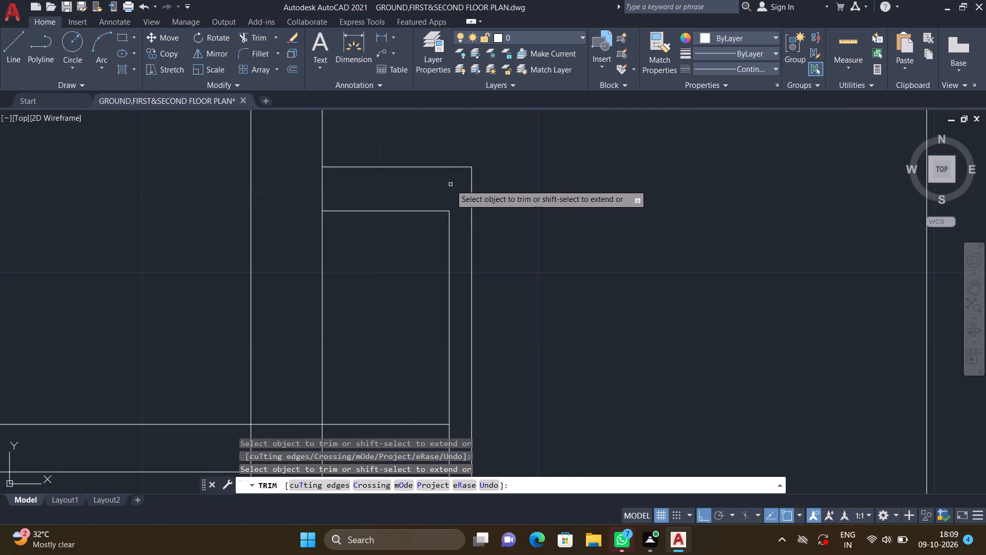
{"action": "type", "text": "EX"}
{"action": "key", "text": "Return"}
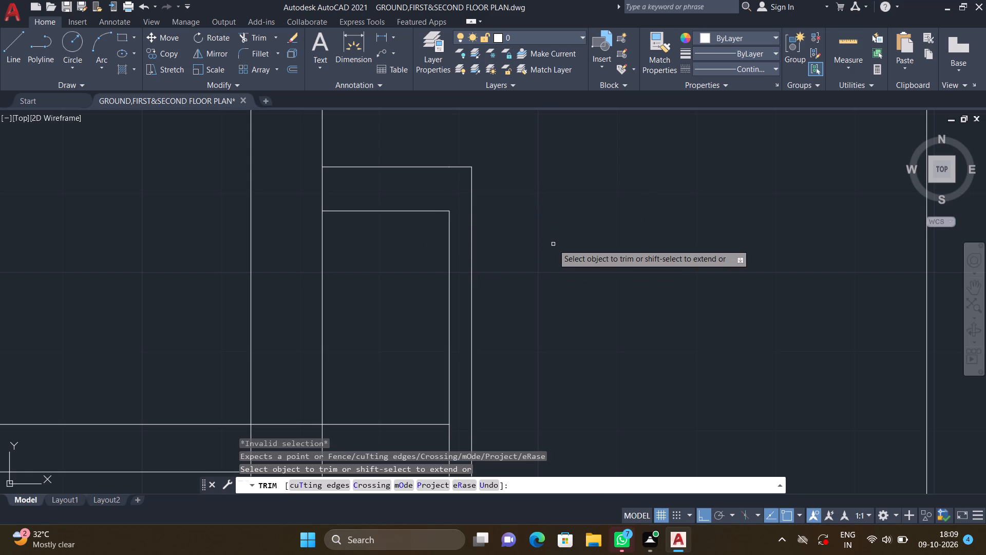
{"action": "key", "text": "Return"}
Extend the top box's lower horizontal line outward to the outer vertical line.
{"action": "type", "text": "EX"}
{"action": "key", "text": "Return"}
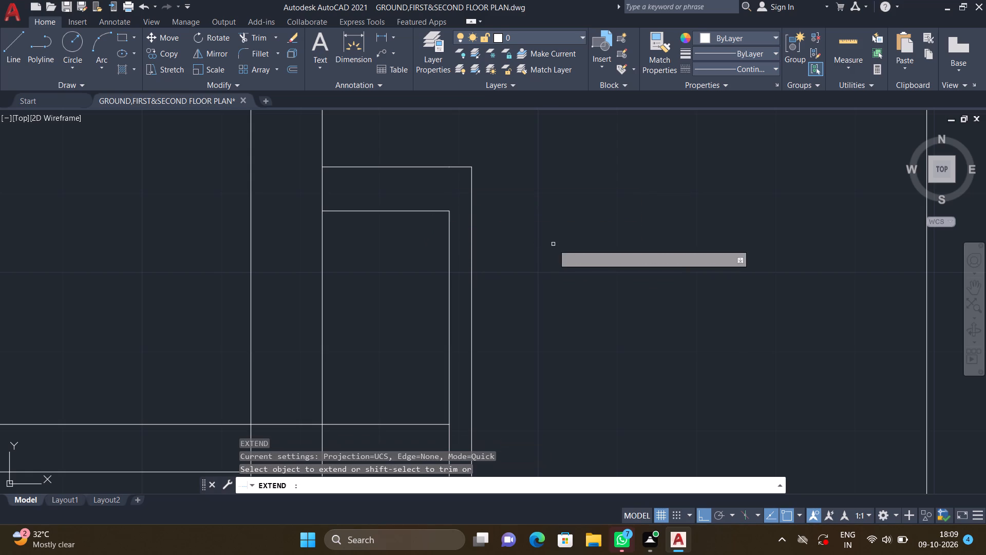
{"action": "left_click", "coordinate": [442, 212]}
{"action": "key", "text": "Return"}
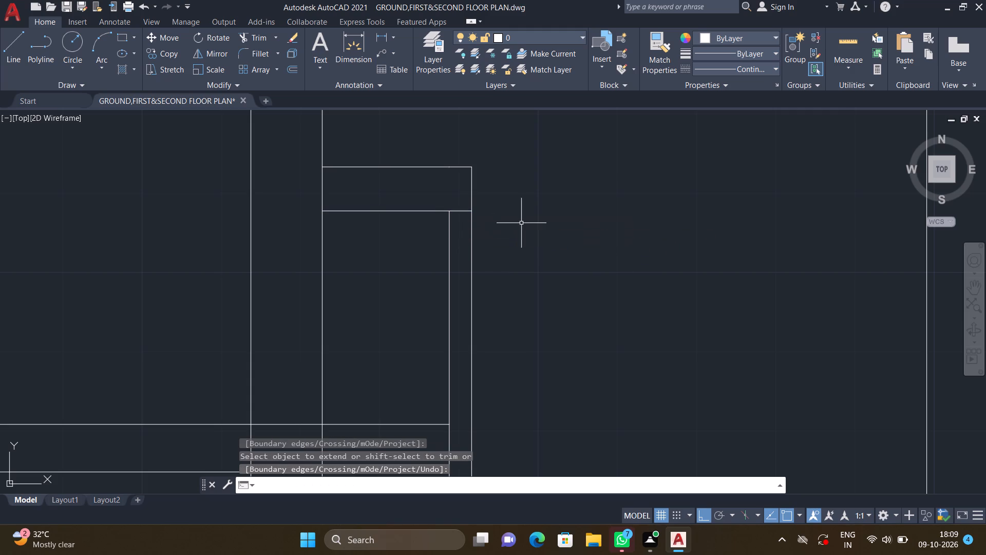
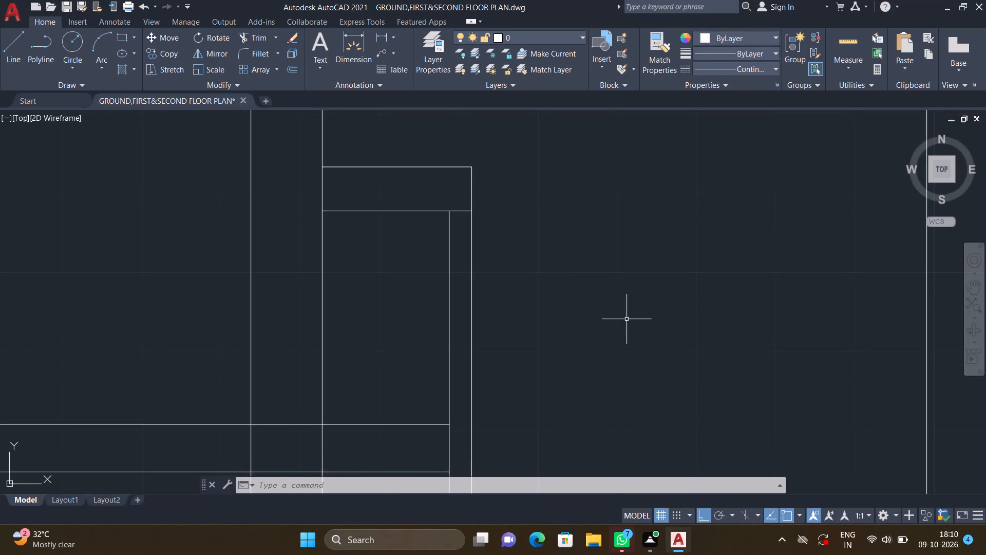
Set the current linetype for new objects to the dashed ACAD_ISO02W100.
{"action": "scroll", "coordinate": [577, 316], "scroll_direction": "down", "scroll_amount": 2}
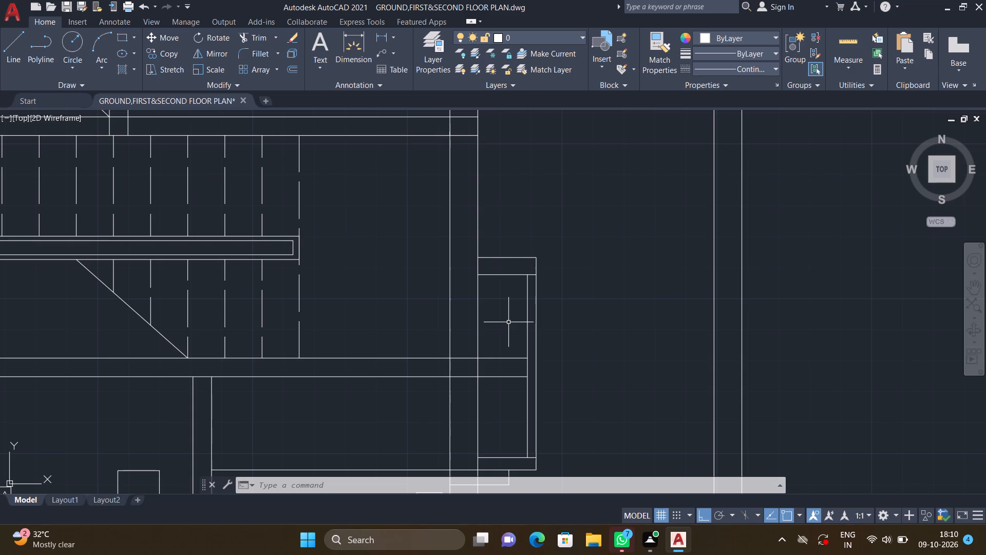
{"action": "scroll", "coordinate": [510, 274], "scroll_direction": "down", "scroll_amount": 2}
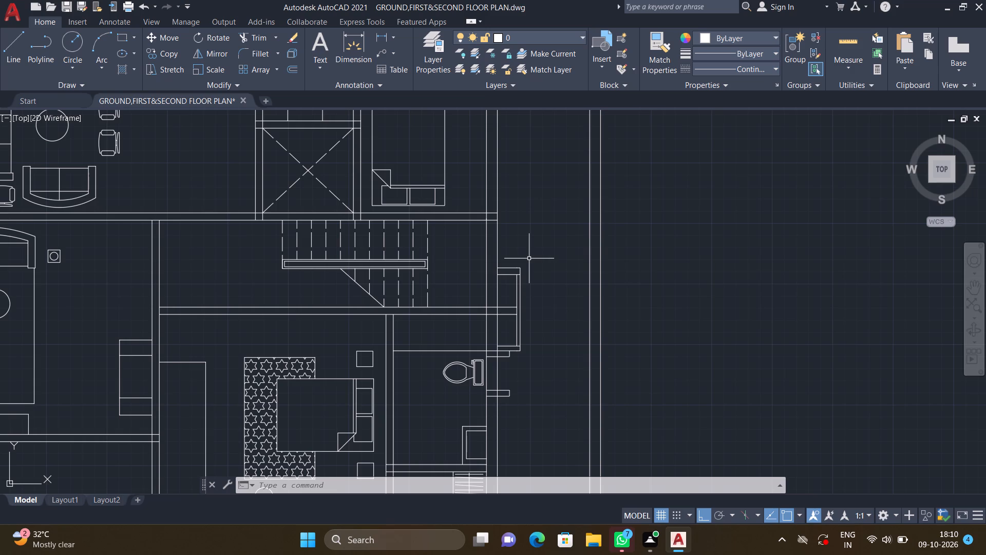
{"action": "middle_click_drag", "start_coordinate": [529, 240], "coordinate": [537, 270]}
{"action": "middle_click_drag", "start_coordinate": [537, 270], "coordinate": [546, 314]}
{"action": "scroll", "coordinate": [547, 316], "scroll_direction": "down", "scroll_amount": 2}
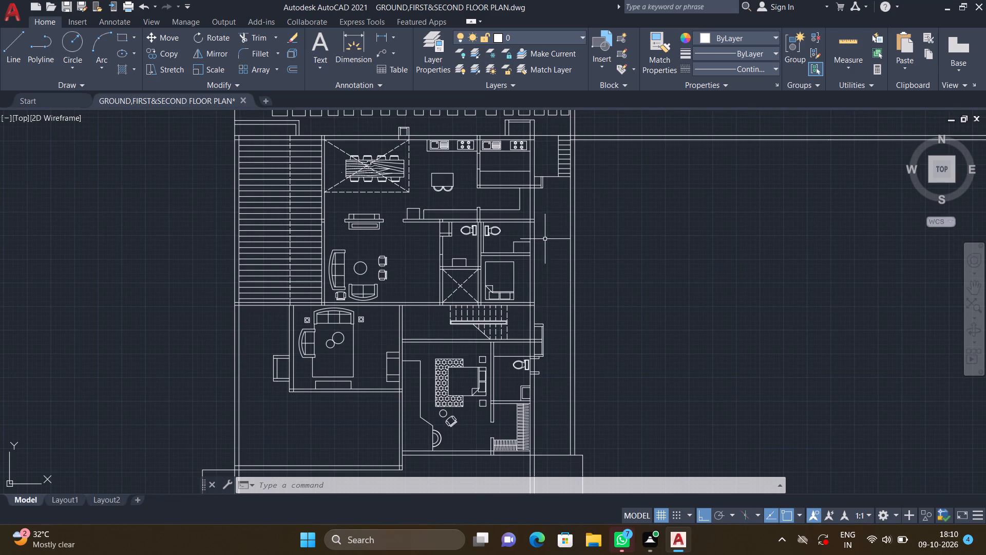
{"action": "double_click", "coordinate": [737, 70]}
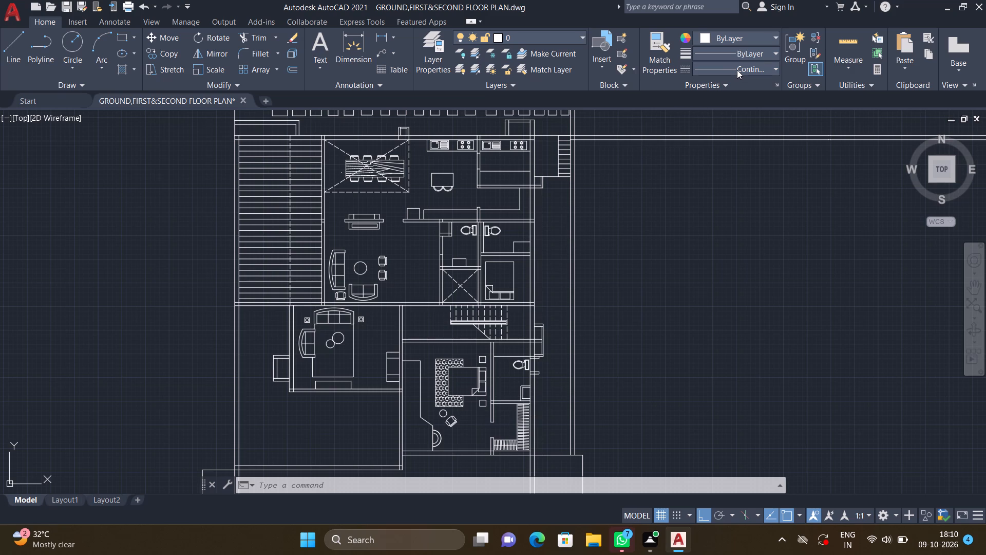
{"action": "double_click", "coordinate": [739, 69]}
{"action": "double_click", "coordinate": [744, 66]}
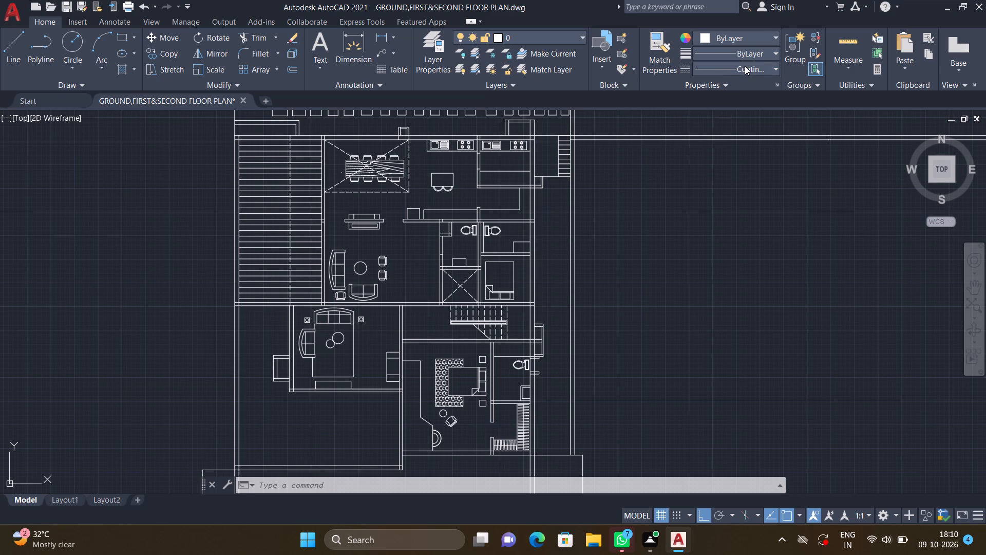
{"action": "double_click", "coordinate": [745, 66]}
{"action": "double_click", "coordinate": [774, 67]}
{"action": "scroll", "coordinate": [743, 69], "scroll_direction": "up", "scroll_amount": 2}
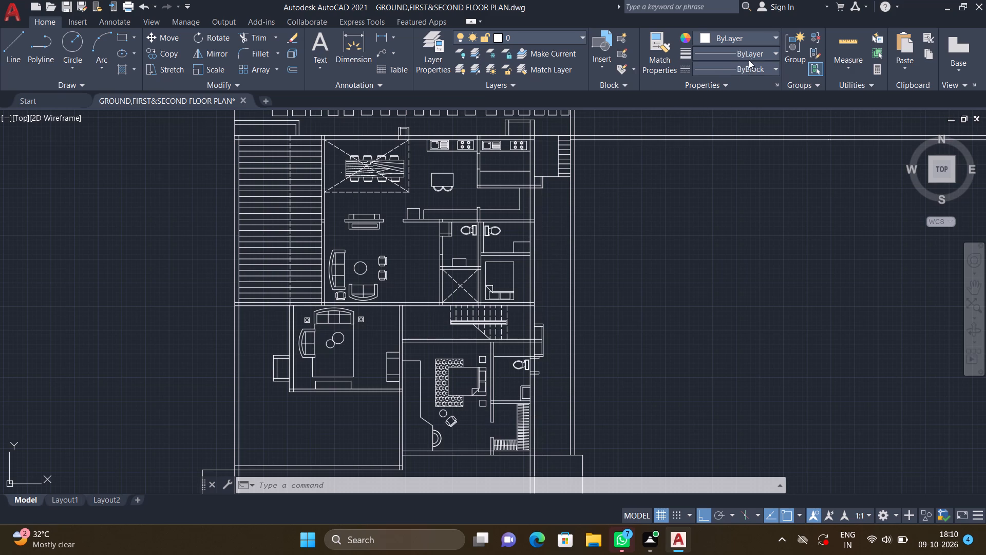
{"action": "double_click", "coordinate": [750, 67]}
{"action": "double_click", "coordinate": [775, 68]}
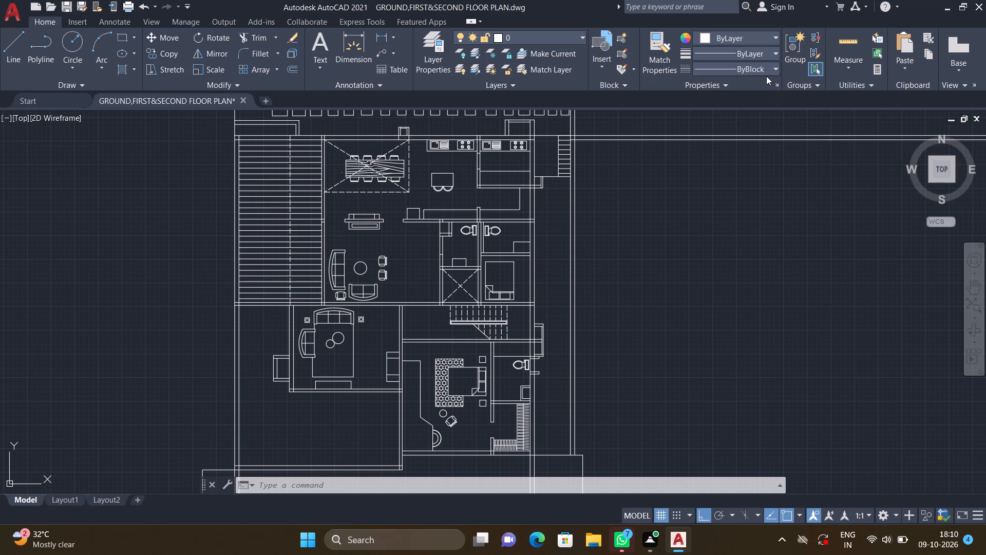
{"action": "scroll", "coordinate": [764, 76], "scroll_direction": "up", "scroll_amount": 2}
{"action": "double_click", "coordinate": [776, 68]}
{"action": "key", "text": "Escape"}
{"action": "double_click", "coordinate": [770, 67]}
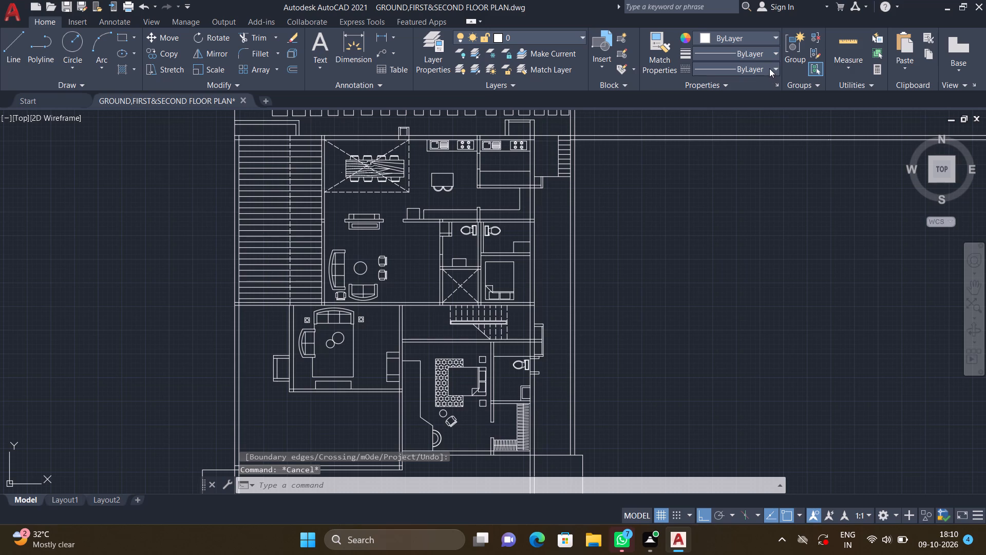
{"action": "left_click", "coordinate": [756, 69]}
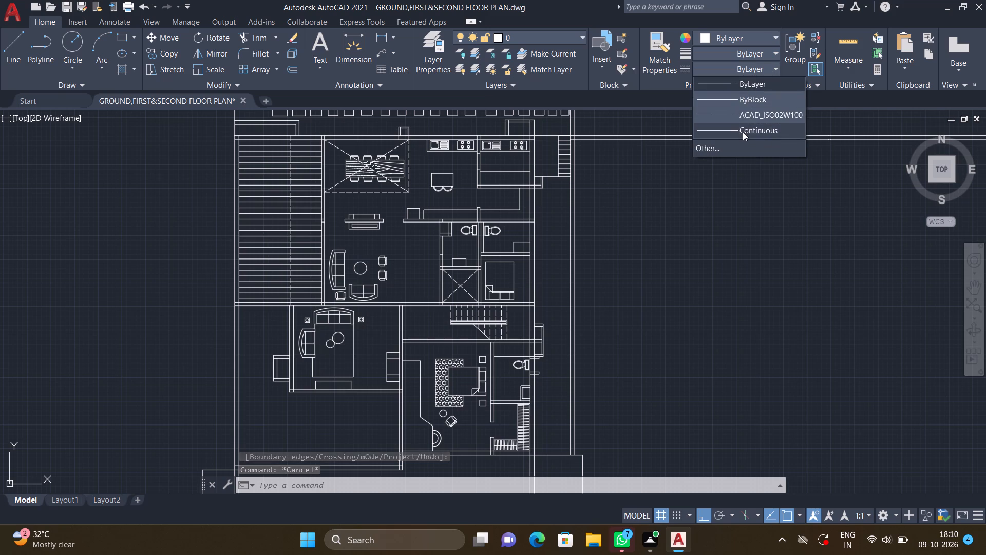
{"action": "double_click", "coordinate": [739, 114]}
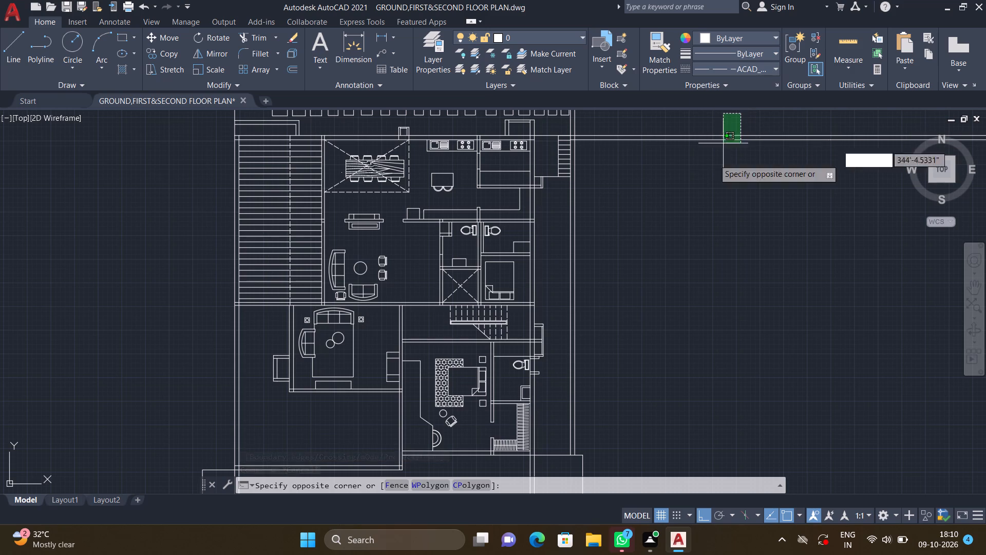
{"action": "key", "text": "Escape"}
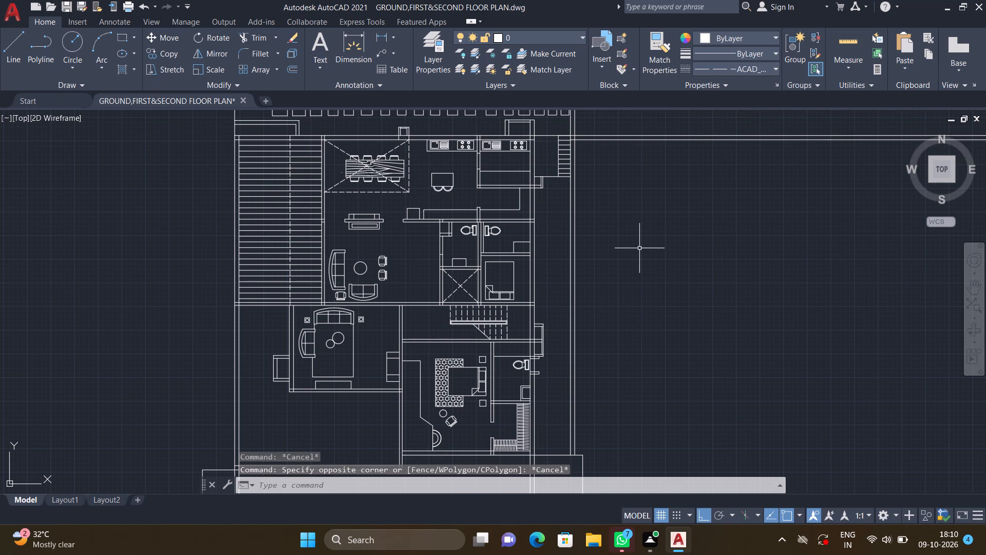
Draw a short dashed horizontal line outward from the outer wall face, slightly above the two adjoining toilets' upper wall.
{"action": "key", "text": "l"}
{"action": "key", "text": "Return"}
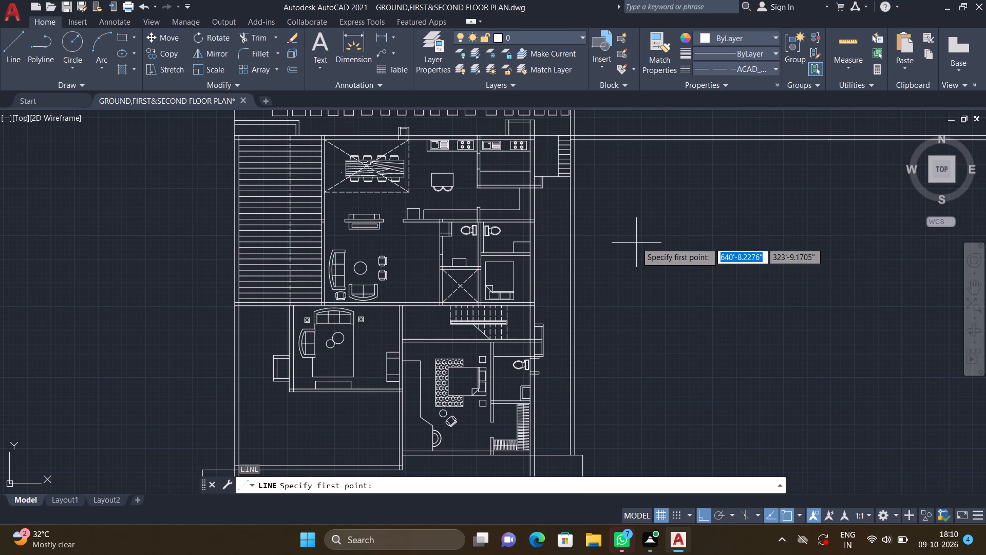
{"action": "middle_click_drag", "start_coordinate": [626, 231], "coordinate": [647, 318]}
{"action": "scroll", "coordinate": [552, 276], "scroll_direction": "up", "scroll_amount": 2}
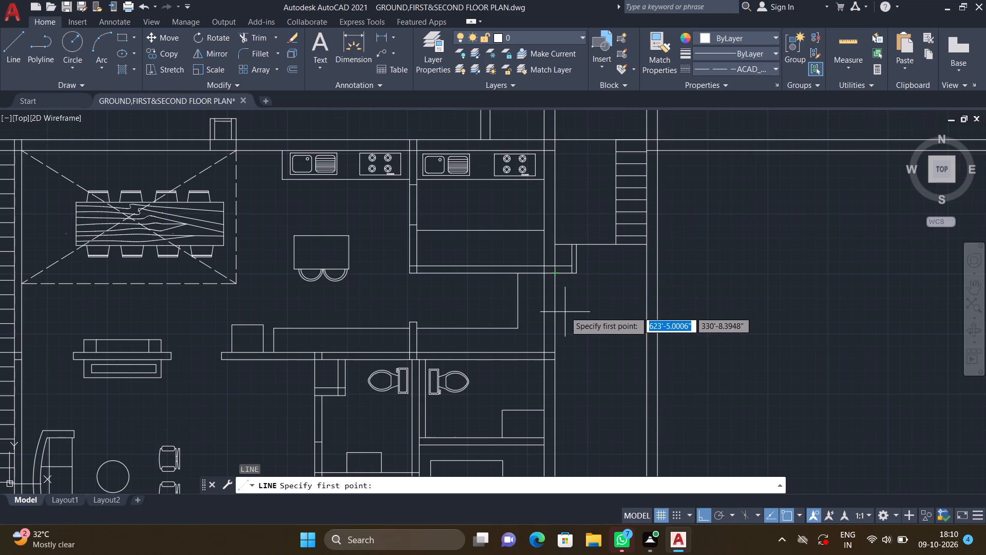
{"action": "scroll", "coordinate": [558, 329], "scroll_direction": "up", "scroll_amount": 1}
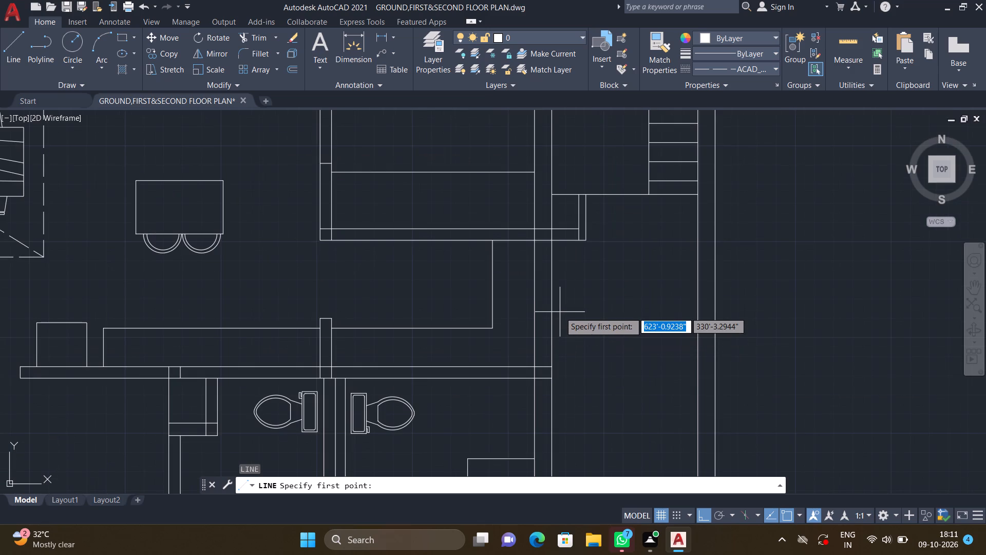
{"action": "scroll", "coordinate": [559, 337], "scroll_direction": "up", "scroll_amount": 2}
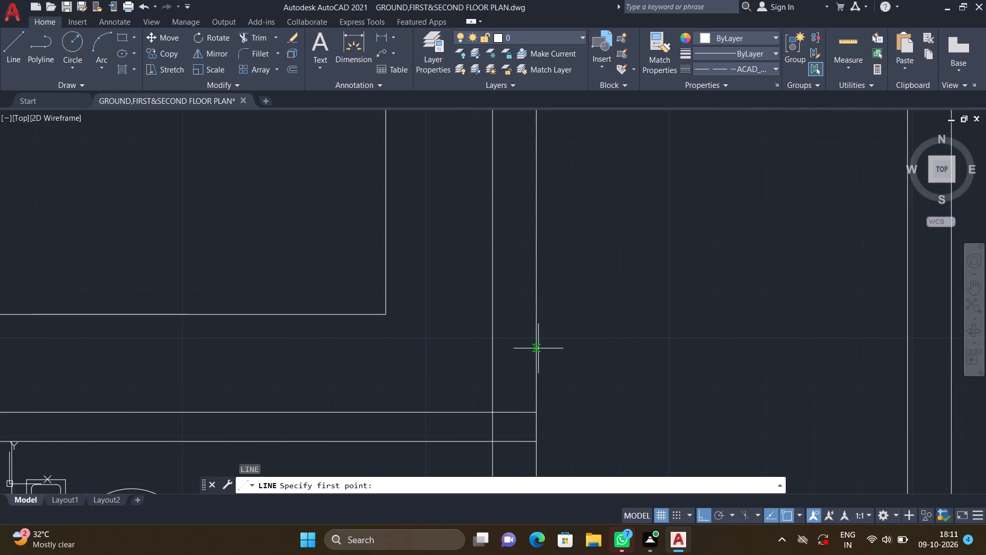
{"action": "double_click", "coordinate": [537, 345]}
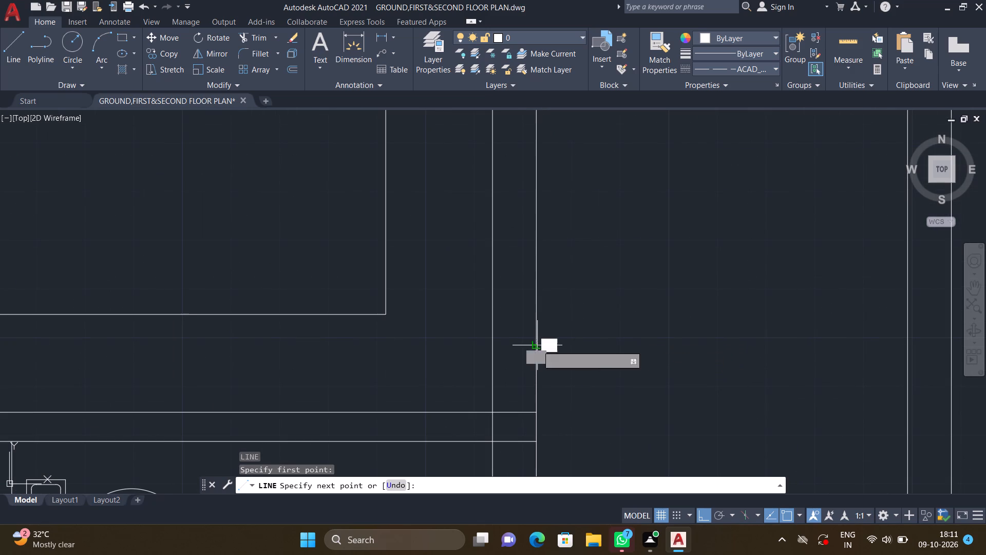
{"action": "scroll", "coordinate": [622, 329], "scroll_direction": "down", "scroll_amount": 2}
{"action": "middle_click_drag", "start_coordinate": [613, 335], "coordinate": [529, 254]}
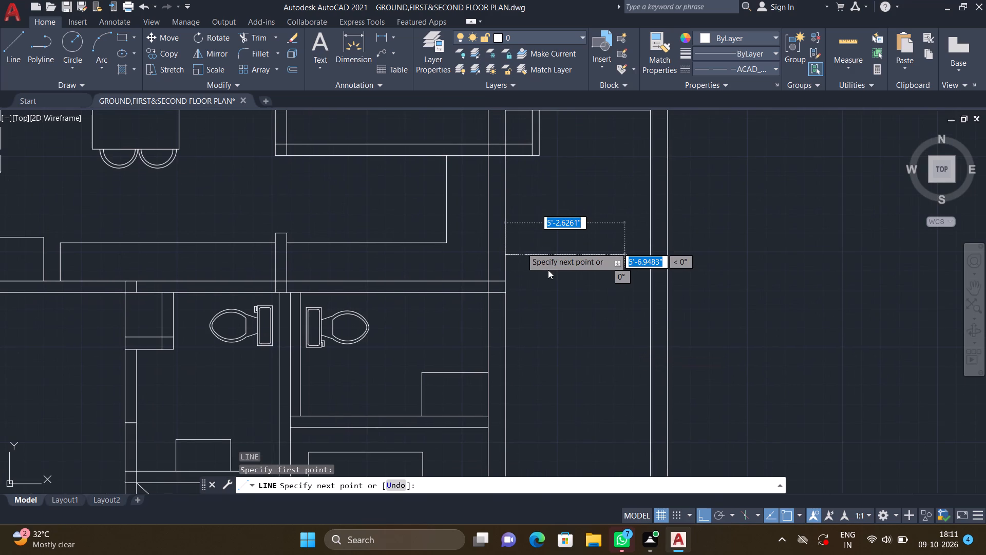
{"action": "scroll", "coordinate": [544, 270], "scroll_direction": "up", "scroll_amount": 1}
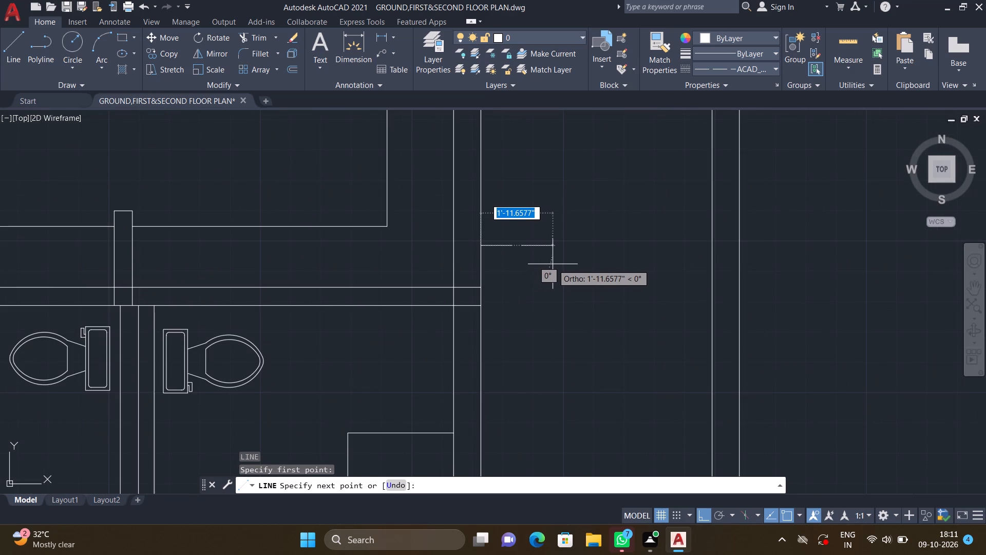
{"action": "middle_click_drag", "start_coordinate": [534, 281], "coordinate": [513, 207]}
{"action": "scroll", "coordinate": [534, 281], "scroll_direction": "down", "scroll_amount": 3}
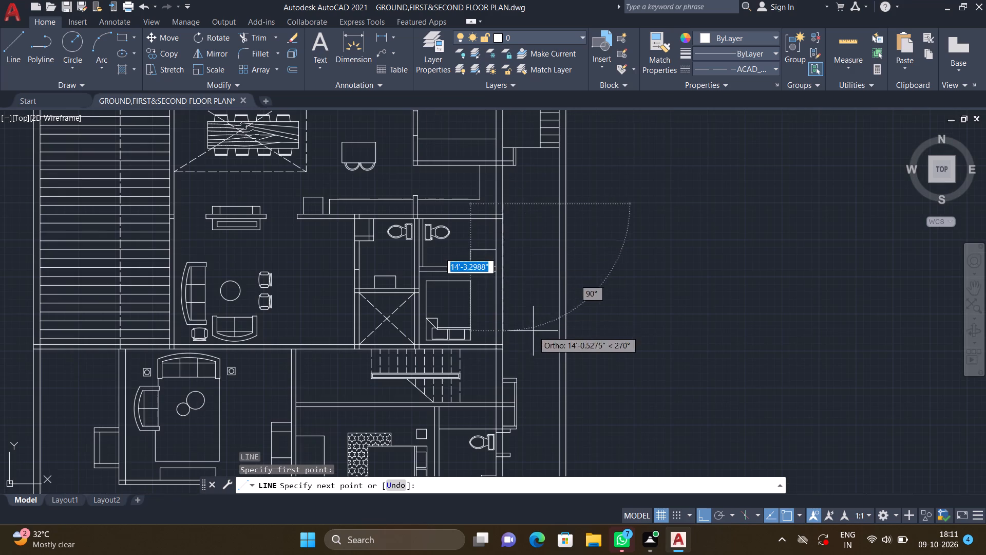
{"action": "scroll", "coordinate": [520, 379], "scroll_direction": "up", "scroll_amount": 3}
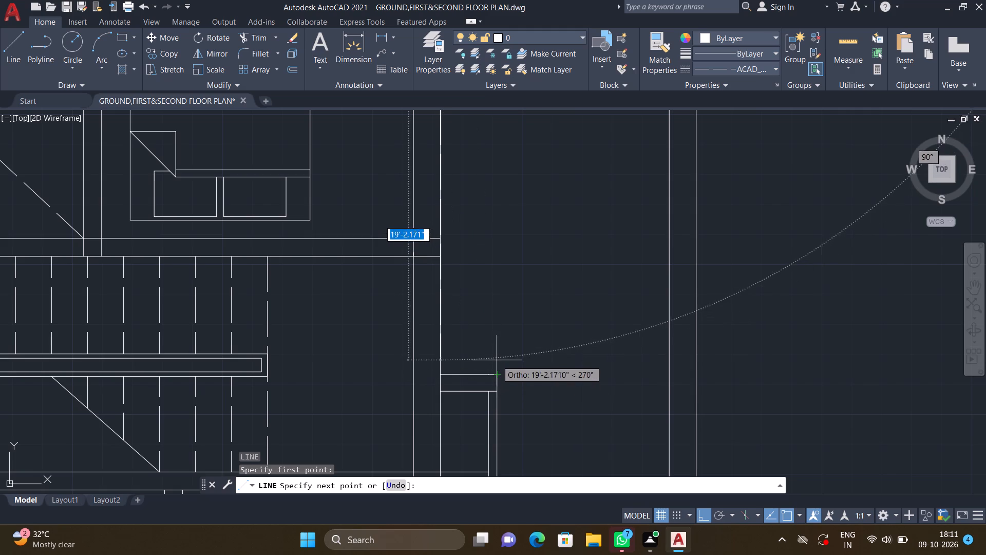
{"action": "scroll", "coordinate": [502, 249], "scroll_direction": "down", "scroll_amount": 4}
{"action": "middle_click_drag", "start_coordinate": [502, 195], "coordinate": [518, 290]}
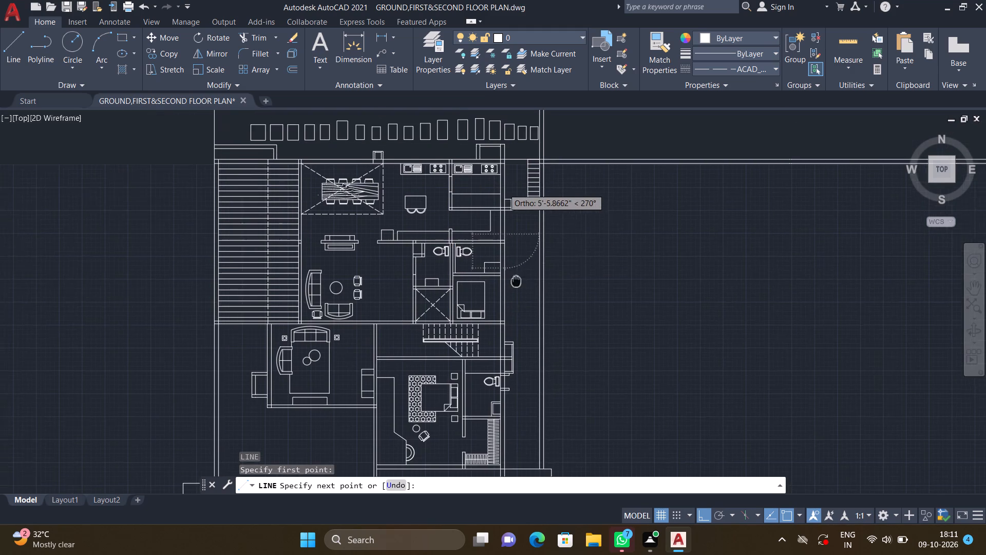
{"action": "middle_click_drag", "start_coordinate": [518, 290], "coordinate": [518, 291]}
{"action": "scroll", "coordinate": [522, 247], "scroll_direction": "up", "scroll_amount": 2}
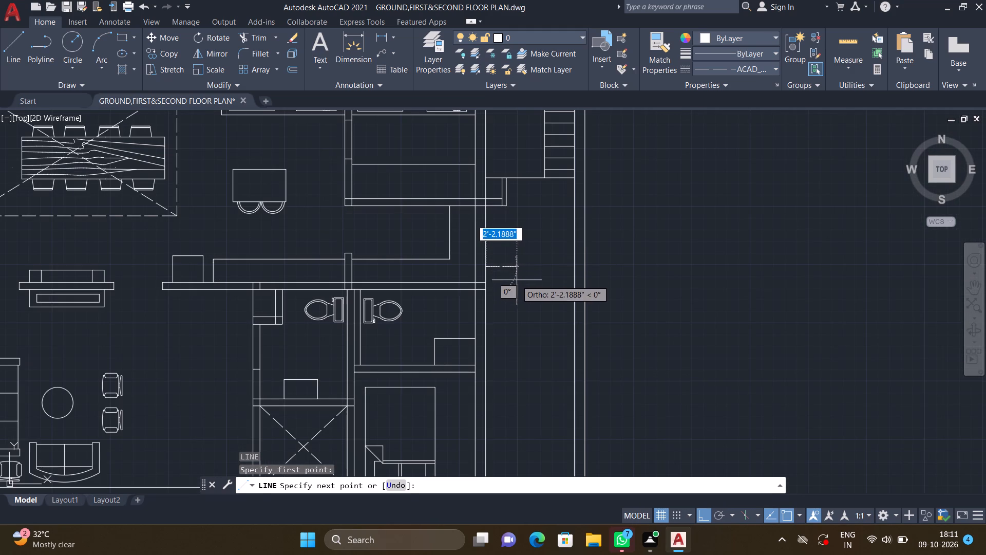
{"action": "scroll", "coordinate": [532, 269], "scroll_direction": "up", "scroll_amount": 1}
{"action": "double_click", "coordinate": [532, 268]}
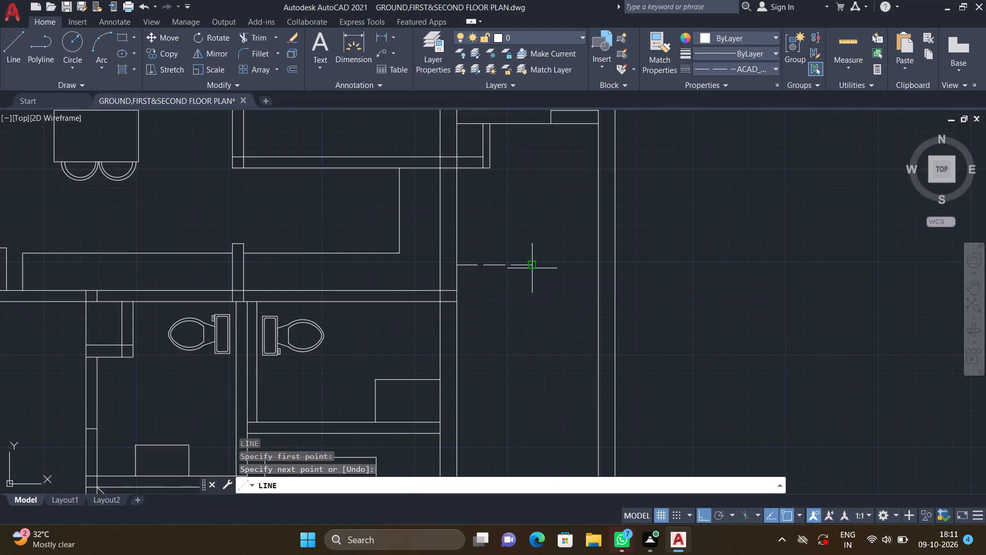
{"action": "key", "text": "Return"}
Draw a dashed vertical line about 19'-7" long from the staircase ledge's top outer corner up to the dashed horizontal line.
{"action": "scroll", "coordinate": [538, 295], "scroll_direction": "down", "scroll_amount": 3}
{"action": "middle_click_drag", "start_coordinate": [532, 347], "coordinate": [529, 341]}
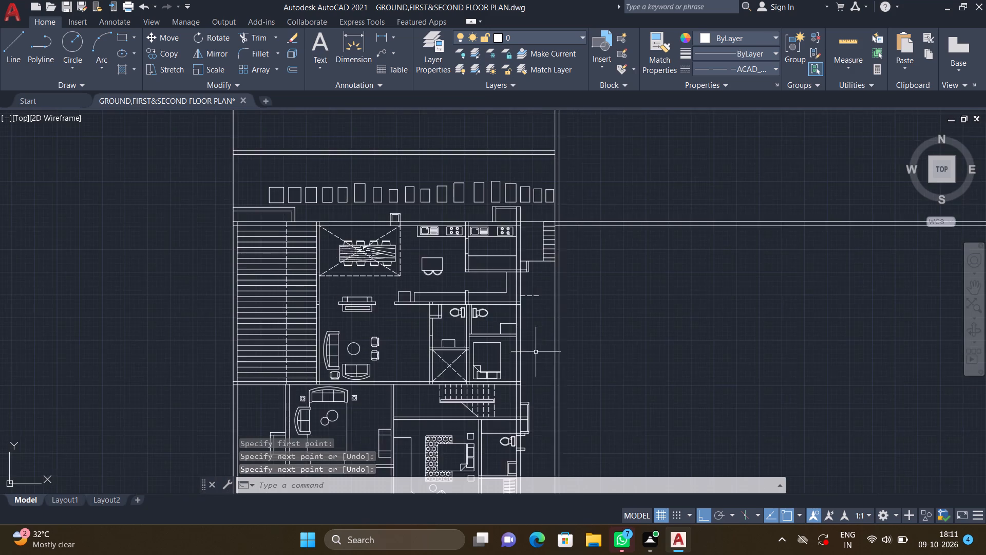
{"action": "middle_click_drag", "start_coordinate": [529, 341], "coordinate": [508, 267]}
{"action": "scroll", "coordinate": [523, 323], "scroll_direction": "up", "scroll_amount": 3}
{"action": "middle_click_drag", "start_coordinate": [485, 312], "coordinate": [554, 353]}
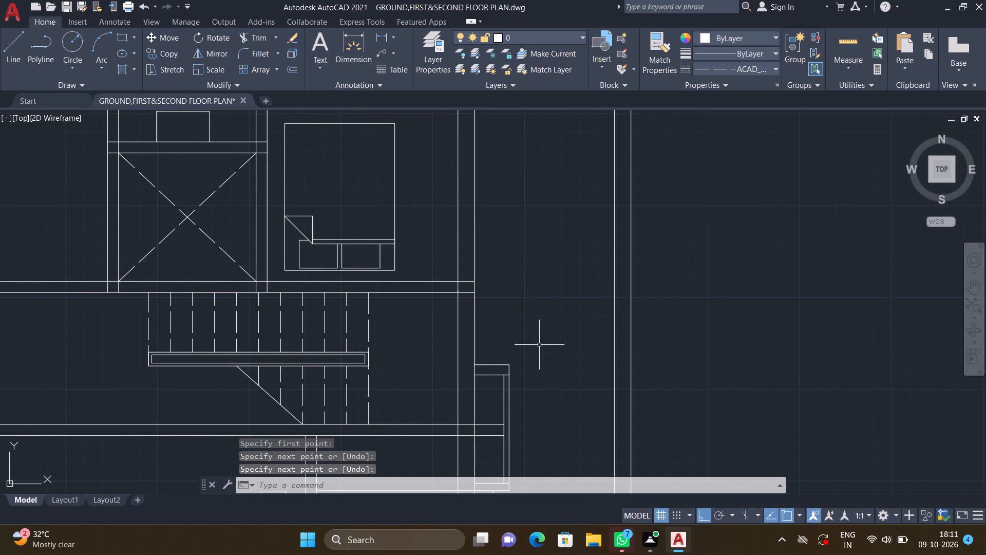
{"action": "key", "text": "l"}
{"action": "key", "text": "Return"}
{"action": "scroll", "coordinate": [511, 358], "scroll_direction": "up", "scroll_amount": 2}
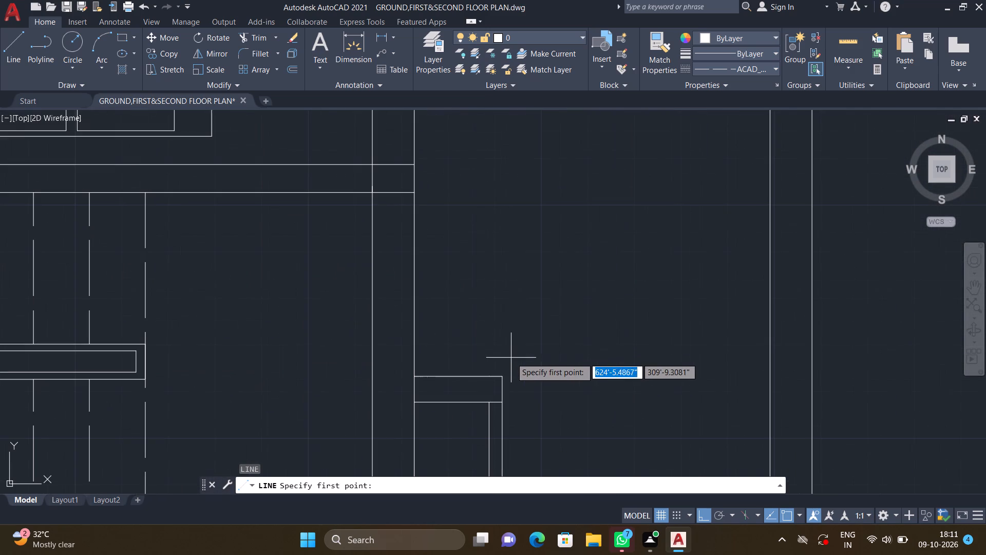
{"action": "left_click", "coordinate": [503, 377]}
{"action": "scroll", "coordinate": [504, 303], "scroll_direction": "down", "scroll_amount": 2}
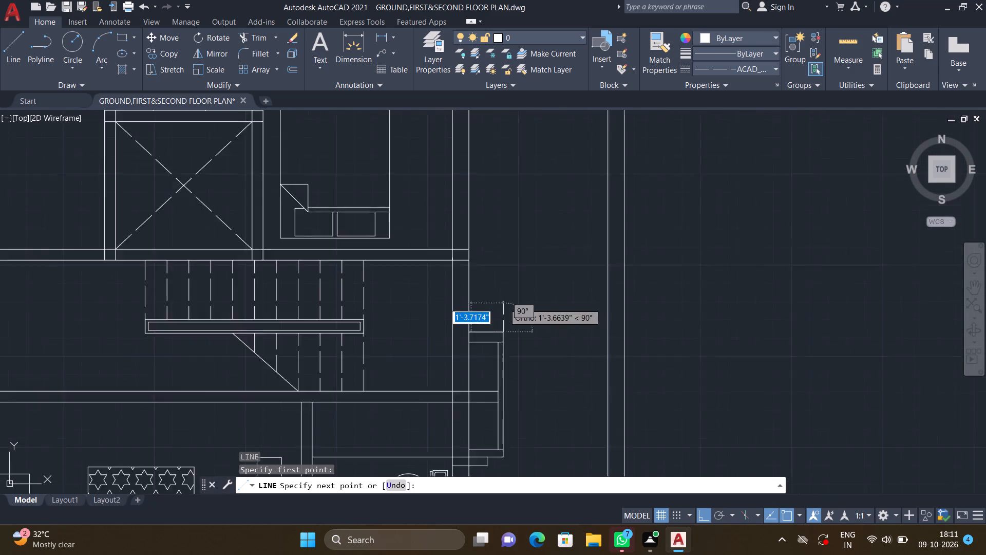
{"action": "scroll", "coordinate": [504, 303], "scroll_direction": "down", "scroll_amount": 1}
{"action": "middle_click_drag", "start_coordinate": [515, 256], "coordinate": [526, 334]}
{"action": "scroll", "coordinate": [527, 334], "scroll_direction": "down", "scroll_amount": 2}
{"action": "middle_click_drag", "start_coordinate": [524, 269], "coordinate": [527, 311]}
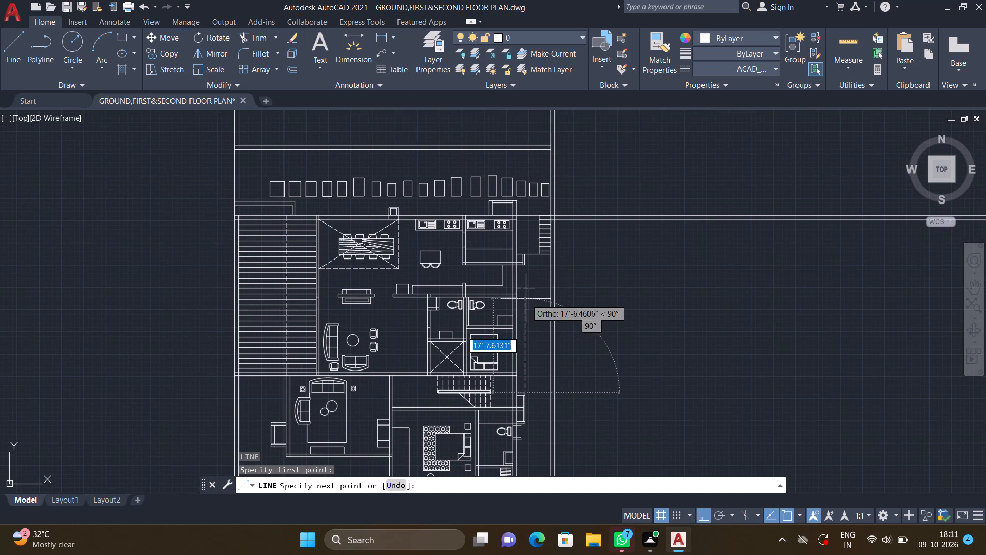
{"action": "scroll", "coordinate": [526, 299], "scroll_direction": "up", "scroll_amount": 5}
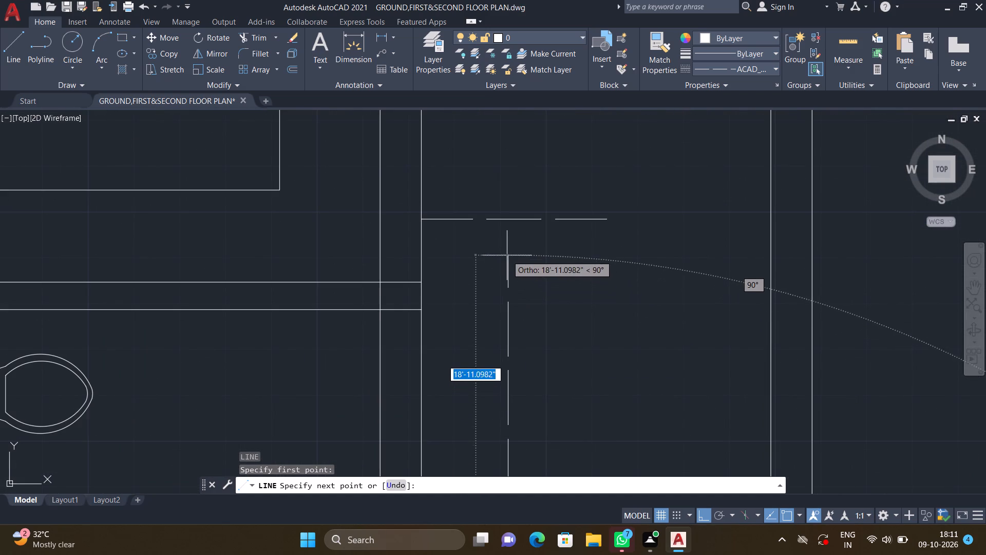
{"action": "scroll", "coordinate": [505, 243], "scroll_direction": "up", "scroll_amount": 2}
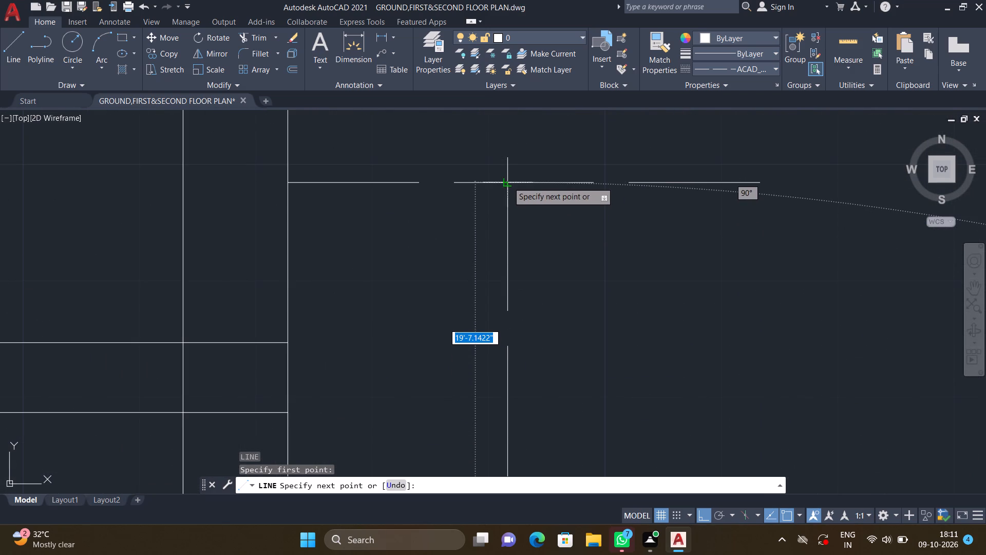
{"action": "double_click", "coordinate": [508, 182]}
{"action": "key", "text": "Return"}
{"action": "scroll", "coordinate": [548, 220], "scroll_direction": "down", "scroll_amount": 2}
{"action": "middle_click_drag", "start_coordinate": [592, 263], "coordinate": [580, 254]}
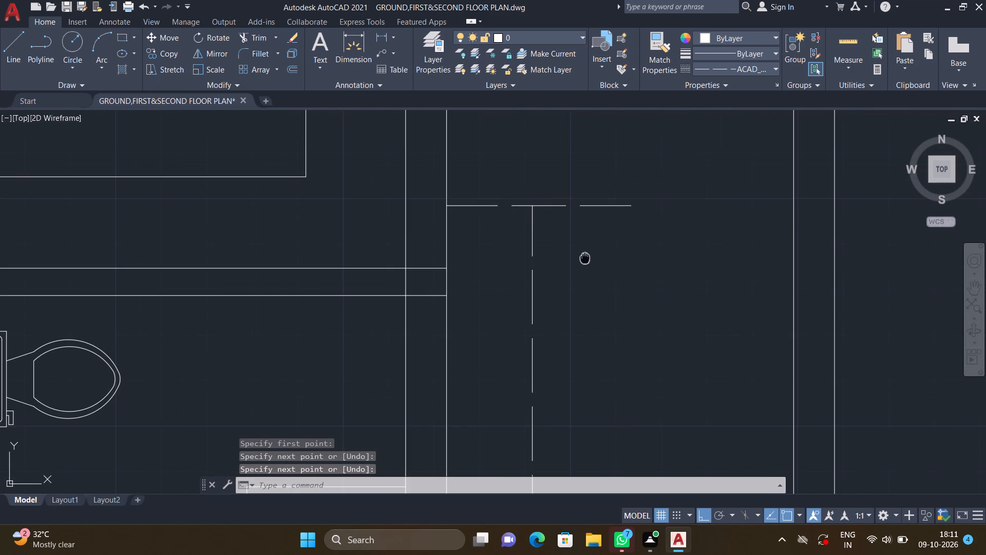
Trim the dashed horizontal line's excess beyond the dashed vertical line outside the two adjoining toilets.
{"action": "middle_click_drag", "start_coordinate": [580, 254], "coordinate": [545, 235]}
{"action": "type", "text": "TR"}
{"action": "key", "text": "Return"}
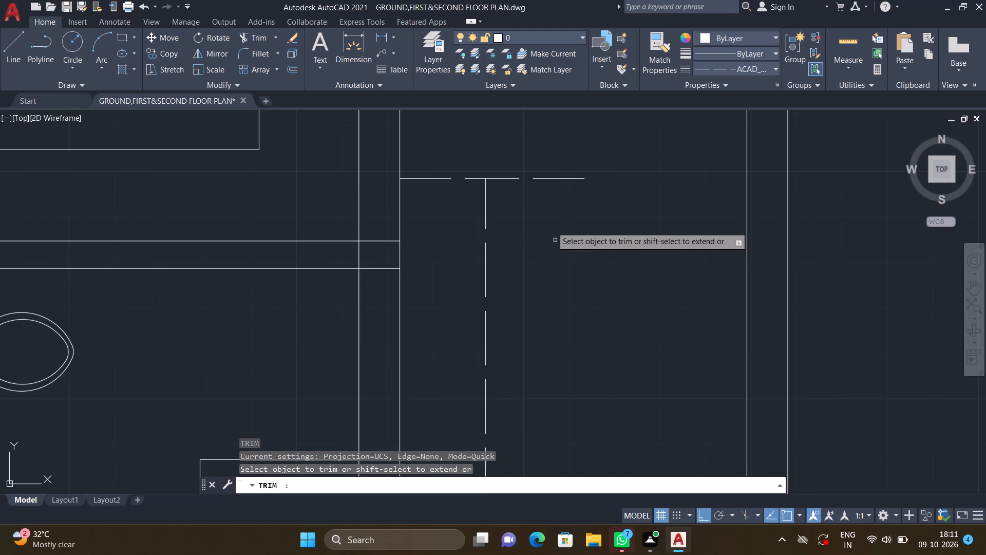
{"action": "double_click", "coordinate": [505, 179]}
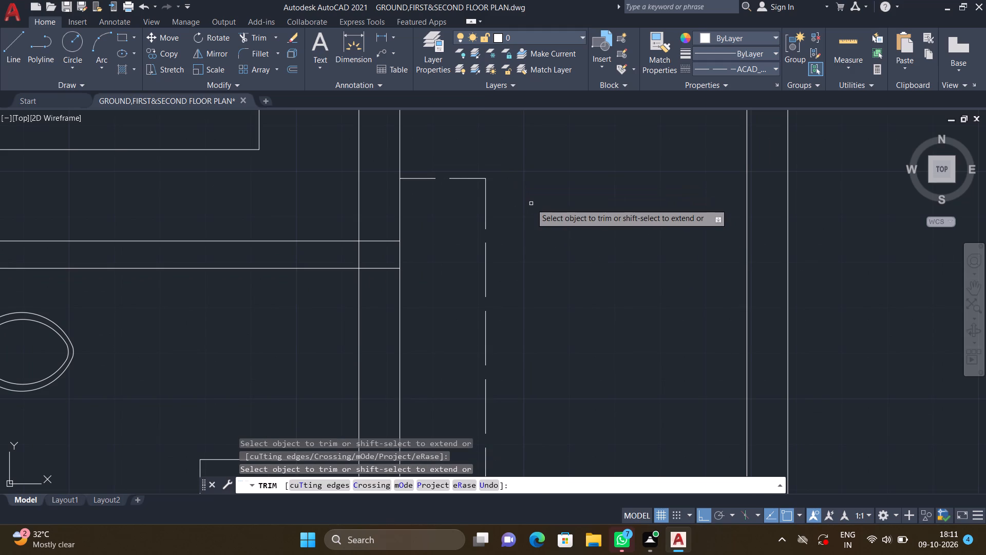
{"action": "key", "text": "Return"}
Draw a dashed vertical line about 17'-7" long from the lower edge of the living room's projecting box down past the lower boundary wall.
{"action": "scroll", "coordinate": [535, 207], "scroll_direction": "down", "scroll_amount": 3}
{"action": "middle_click_drag", "start_coordinate": [551, 277], "coordinate": [523, 234]}
{"action": "scroll", "coordinate": [532, 246], "scroll_direction": "down", "scroll_amount": 1}
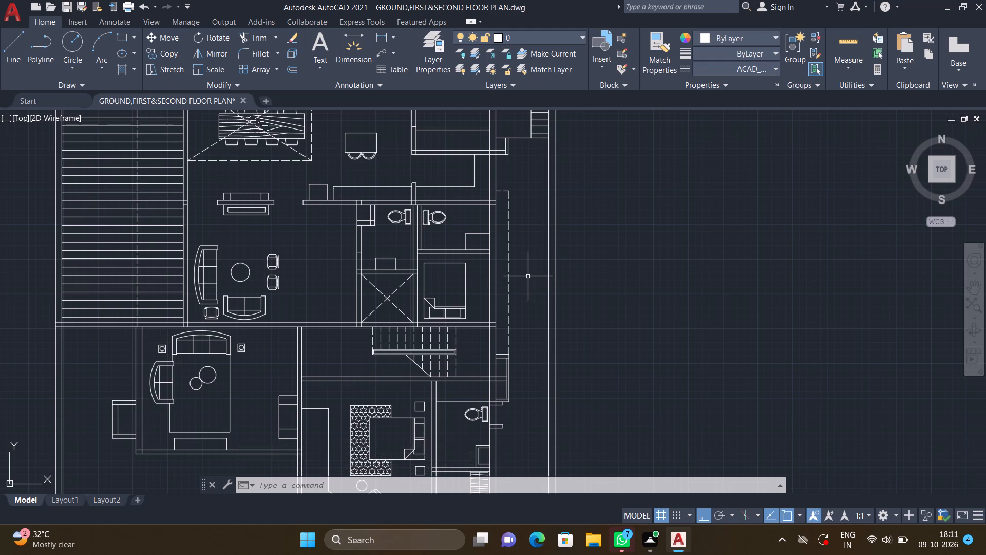
{"action": "scroll", "coordinate": [522, 222], "scroll_direction": "up", "scroll_amount": 1}
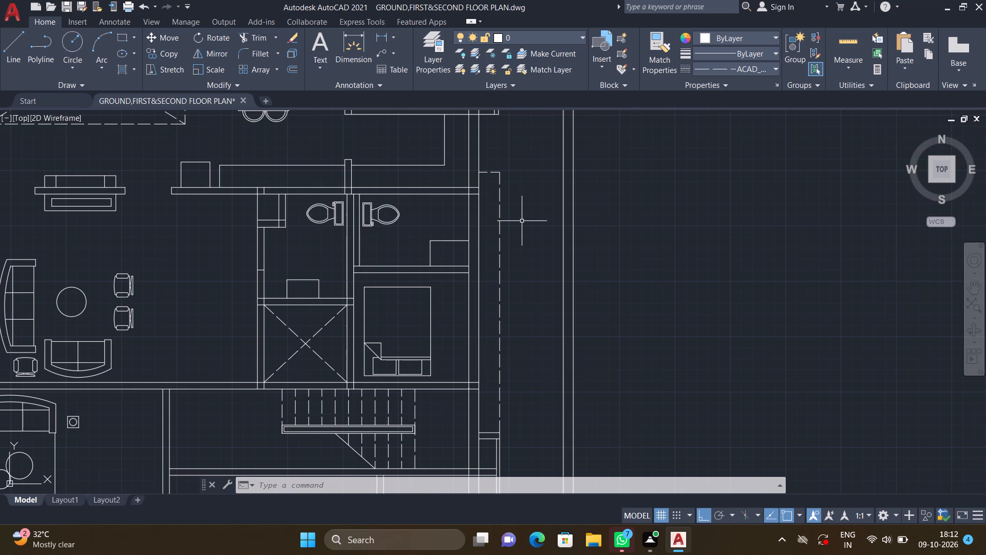
{"action": "scroll", "coordinate": [518, 222], "scroll_direction": "down", "scroll_amount": 3}
{"action": "middle_click_drag", "start_coordinate": [397, 282], "coordinate": [414, 252]}
{"action": "middle_click_drag", "start_coordinate": [344, 349], "coordinate": [386, 316]}
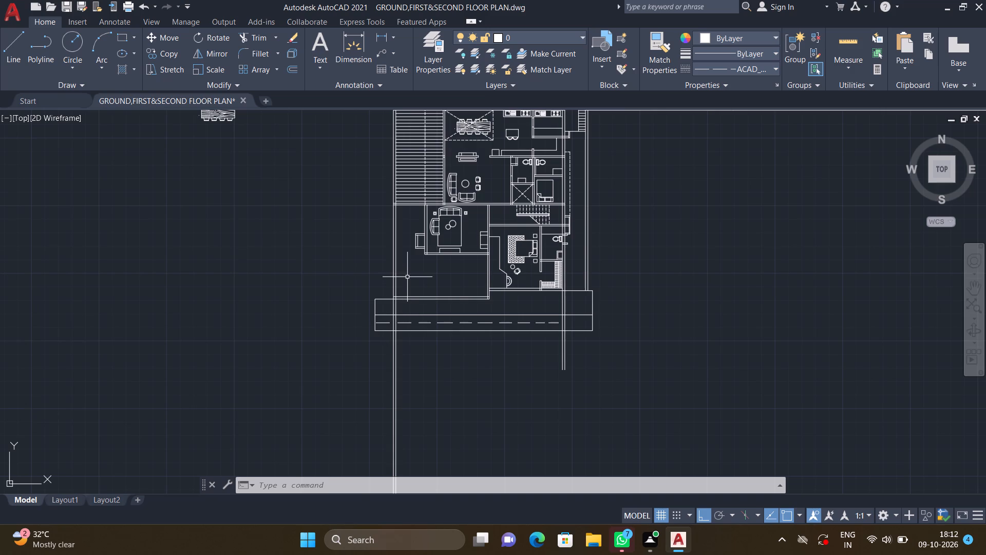
{"action": "scroll", "coordinate": [410, 272], "scroll_direction": "up", "scroll_amount": 1}
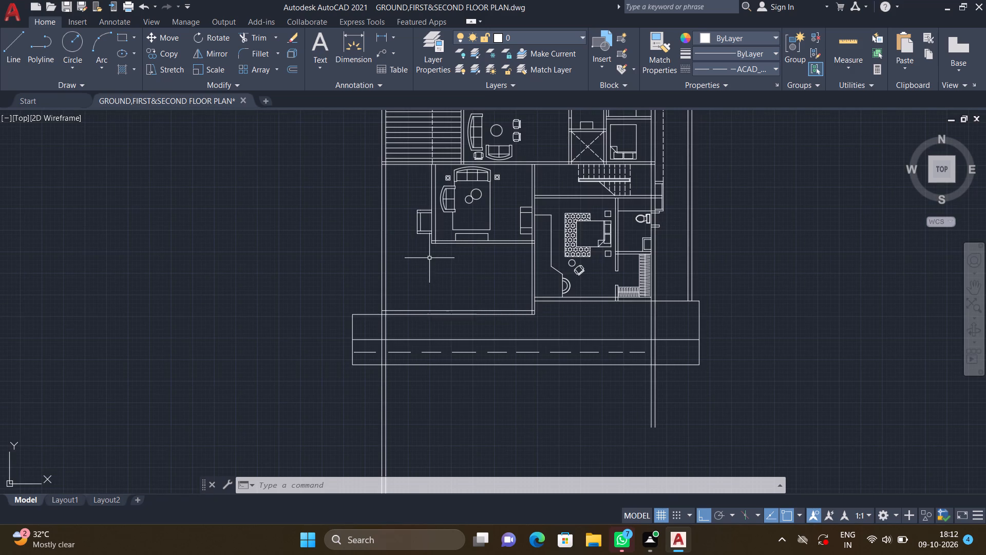
{"action": "scroll", "coordinate": [429, 257], "scroll_direction": "up", "scroll_amount": 2}
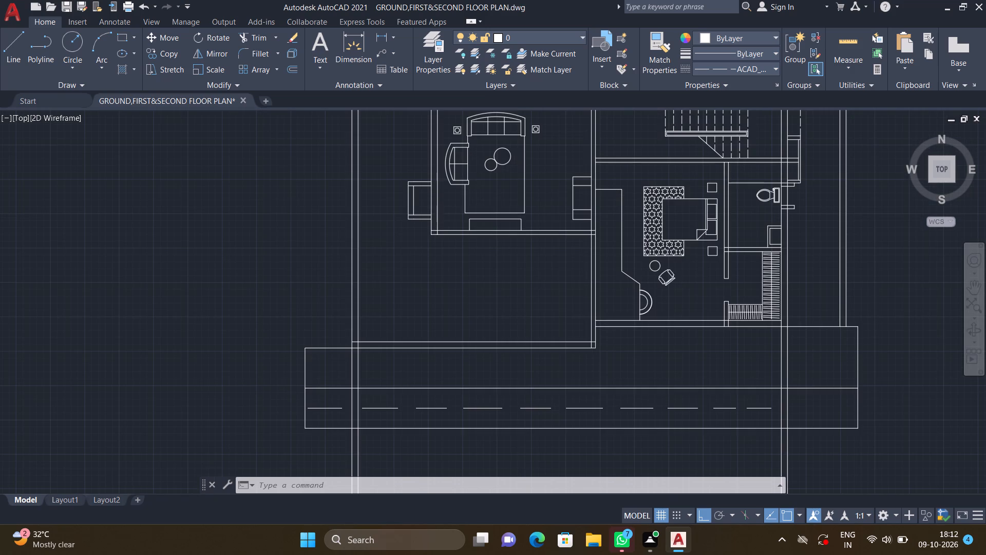
{"action": "key", "text": "l"}
{"action": "key", "text": "Return"}
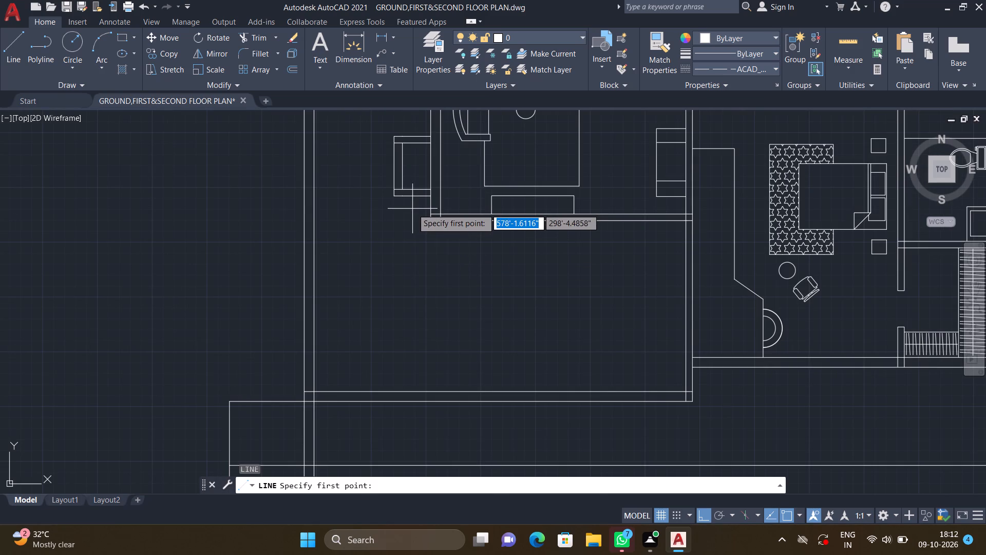
{"action": "scroll", "coordinate": [431, 186], "scroll_direction": "up", "scroll_amount": 1}
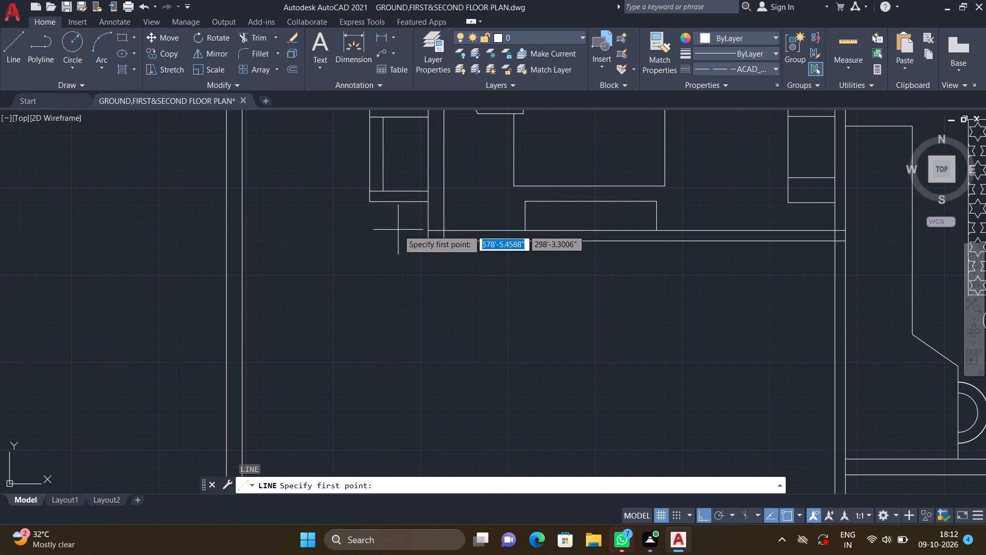
{"action": "scroll", "coordinate": [415, 211], "scroll_direction": "up", "scroll_amount": 2}
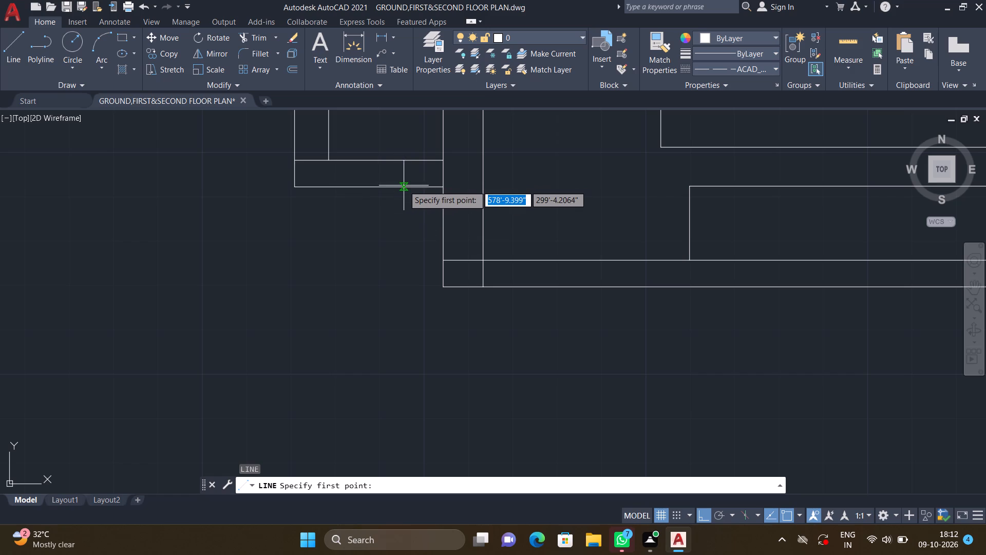
{"action": "left_click", "coordinate": [405, 187]}
{"action": "scroll", "coordinate": [423, 275], "scroll_direction": "down", "scroll_amount": 3}
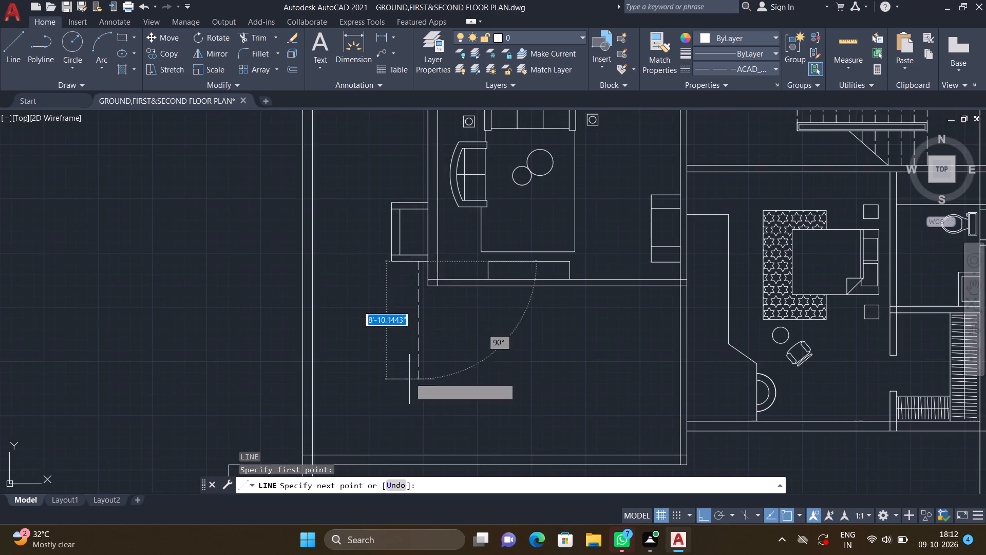
{"action": "middle_click_drag", "start_coordinate": [403, 372], "coordinate": [379, 306]}
{"action": "scroll", "coordinate": [382, 311], "scroll_direction": "down", "scroll_amount": 1}
{"action": "middle_click_drag", "start_coordinate": [385, 346], "coordinate": [361, 309]}
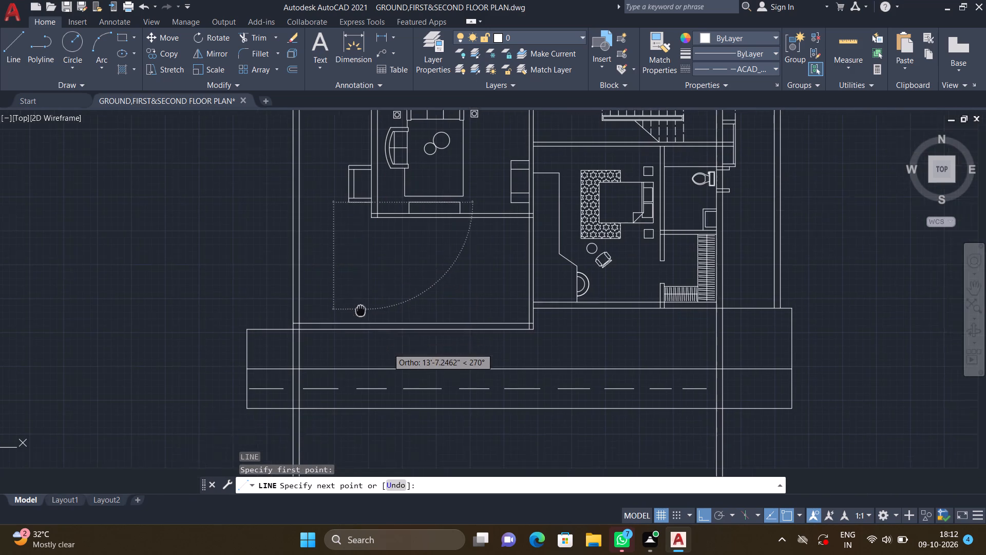
{"action": "scroll", "coordinate": [362, 310], "scroll_direction": "down", "scroll_amount": 2}
{"action": "scroll", "coordinate": [367, 329], "scroll_direction": "up", "scroll_amount": 2}
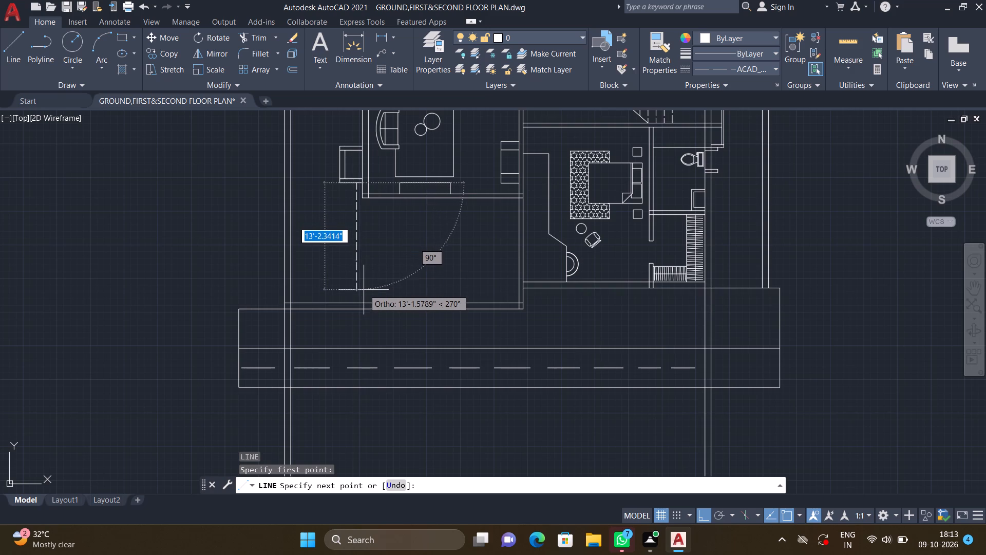
{"action": "scroll", "coordinate": [366, 305], "scroll_direction": "up", "scroll_amount": 1}
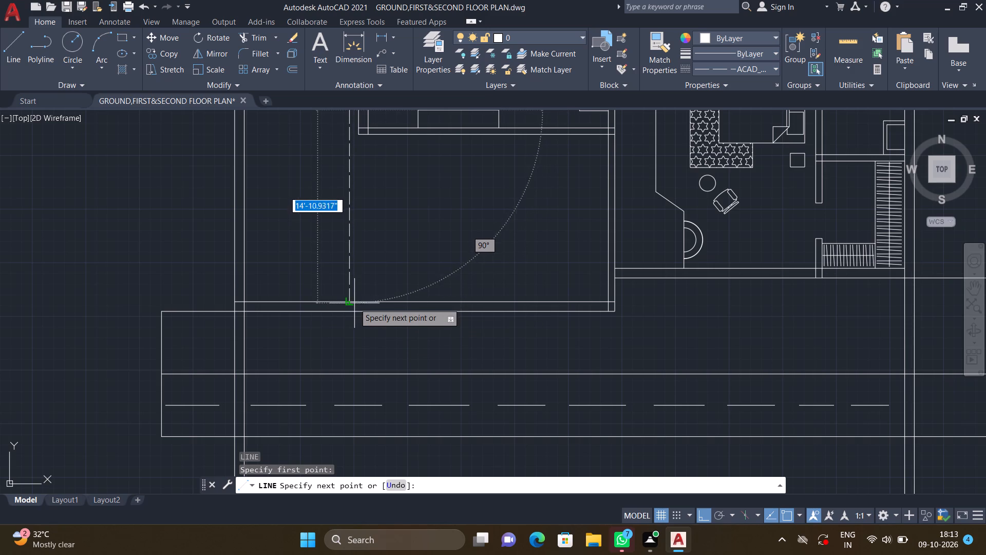
{"action": "double_click", "coordinate": [349, 337]}
Continue the dashed outline about 29'-10" horizontally toward the bedroom side and about 4'-3" up to the bedroom's bottom wall.
{"action": "scroll", "coordinate": [425, 340], "scroll_direction": "down", "scroll_amount": 2}
{"action": "middle_click_drag", "start_coordinate": [457, 344], "coordinate": [399, 342]}
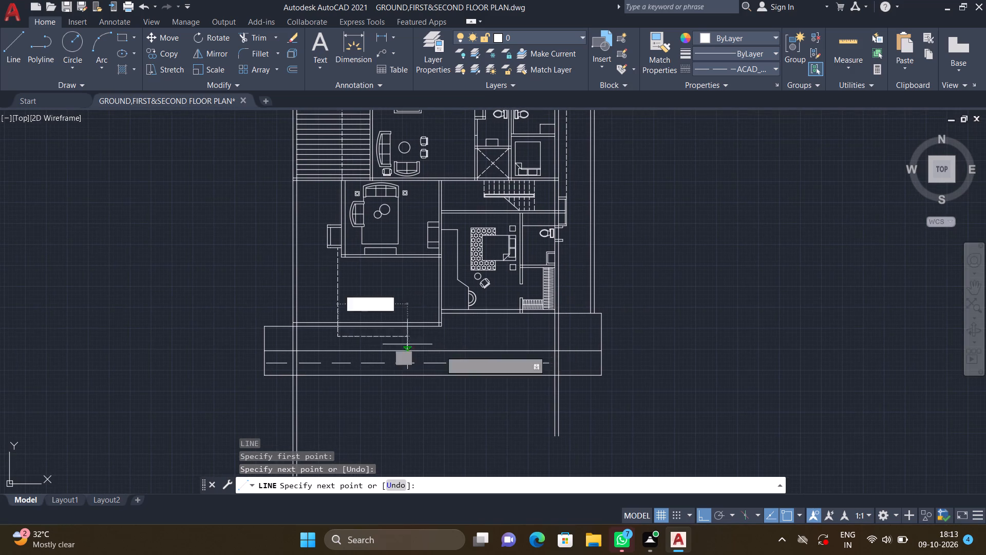
{"action": "scroll", "coordinate": [501, 348], "scroll_direction": "up", "scroll_amount": 1}
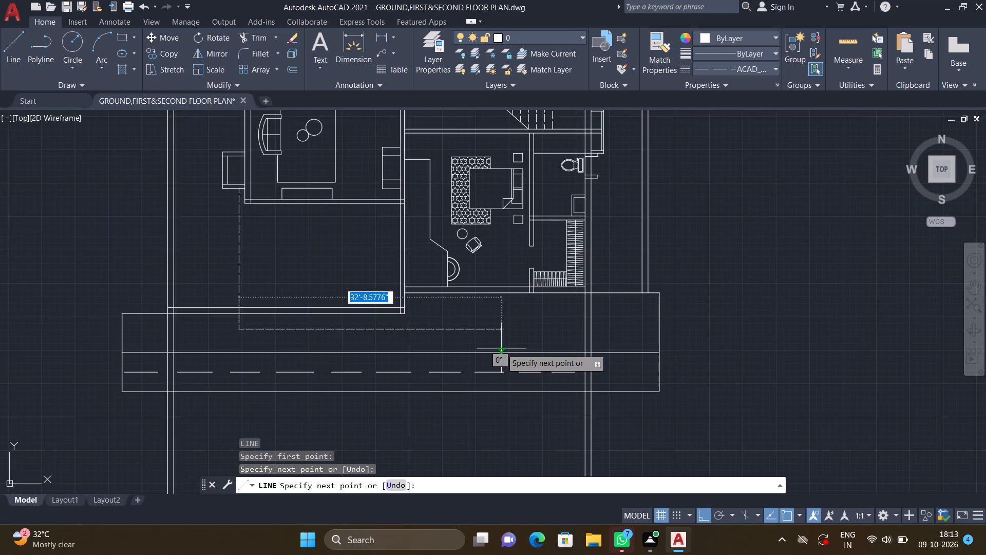
{"action": "scroll", "coordinate": [501, 348], "scroll_direction": "up", "scroll_amount": 1}
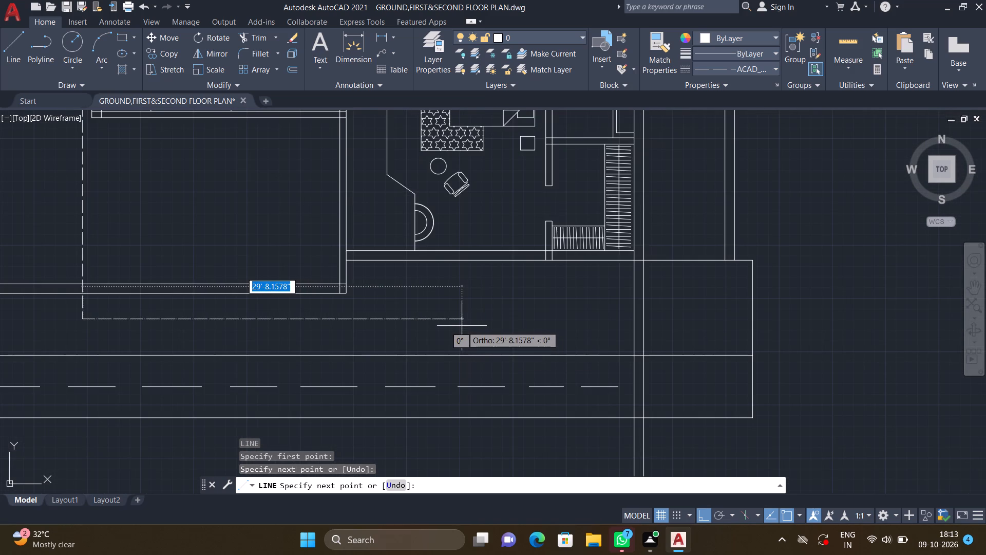
{"action": "scroll", "coordinate": [468, 320], "scroll_direction": "up", "scroll_amount": 1}
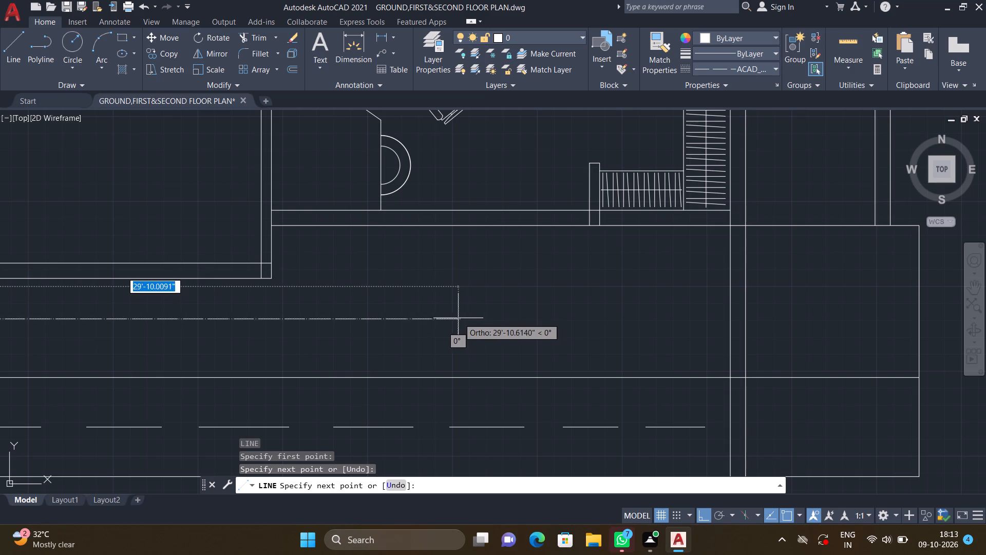
{"action": "double_click", "coordinate": [458, 318]}
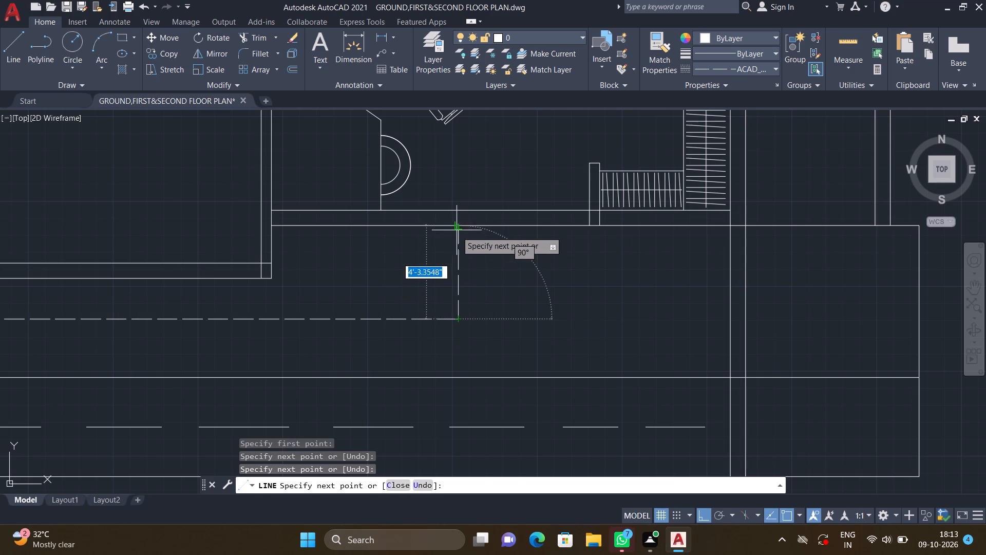
{"action": "left_click", "coordinate": [457, 227]}
{"action": "key", "text": "Return"}
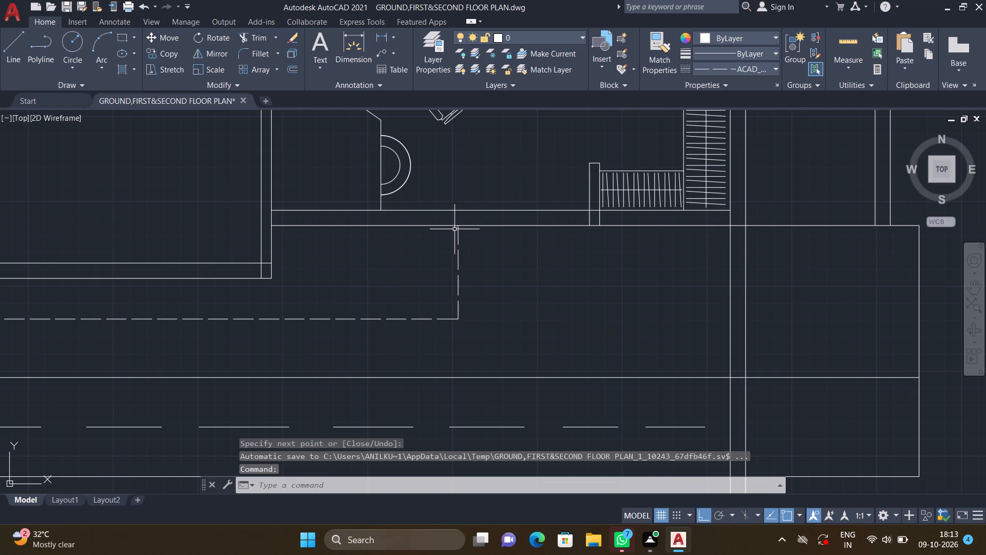
Set the current linetype for new objects to Continuous.
{"action": "scroll", "coordinate": [527, 221], "scroll_direction": "down", "scroll_amount": 2}
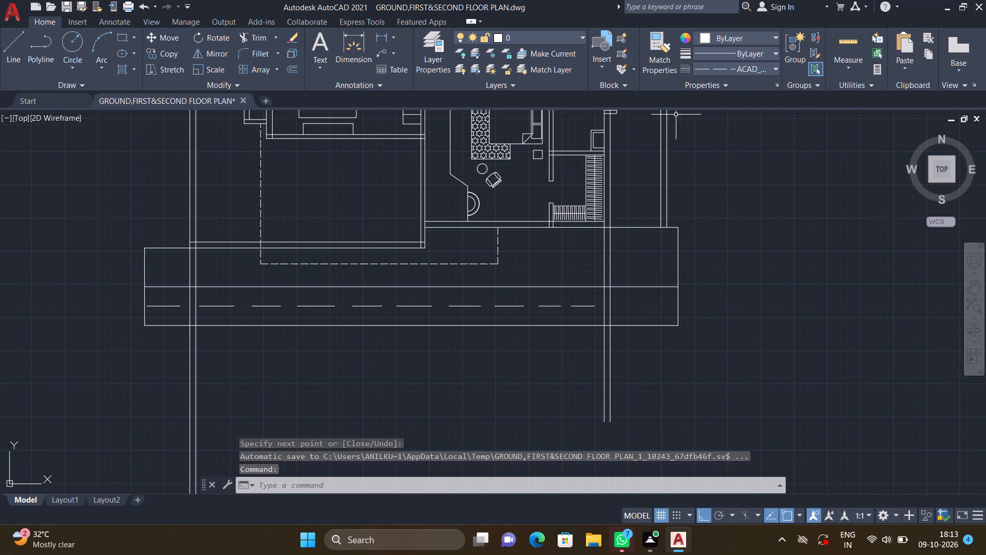
{"action": "double_click", "coordinate": [757, 69]}
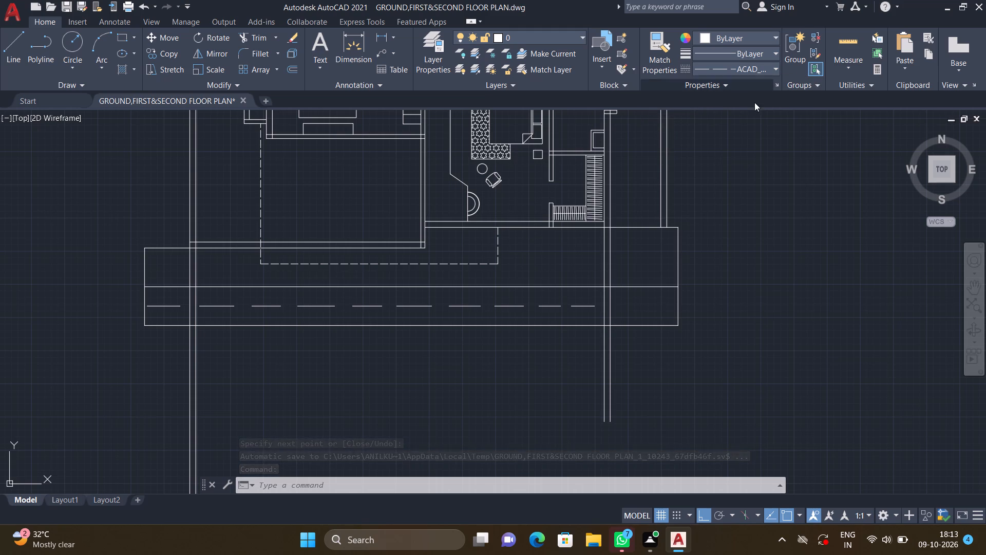
{"action": "left_click", "coordinate": [744, 67]}
{"action": "left_click", "coordinate": [746, 129]}
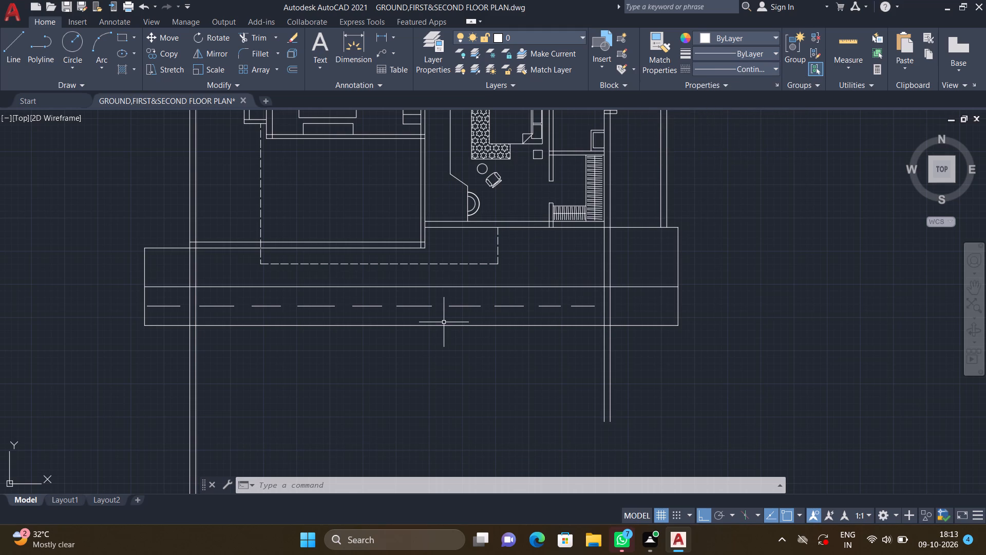
Insert the Vehicles - Imperial block from the architectural tool palette in the empty area outside the plan's living-room side, and close the palette.
{"action": "scroll", "coordinate": [426, 323], "scroll_direction": "down", "scroll_amount": 2}
{"action": "middle_click_drag", "start_coordinate": [355, 339], "coordinate": [400, 399]}
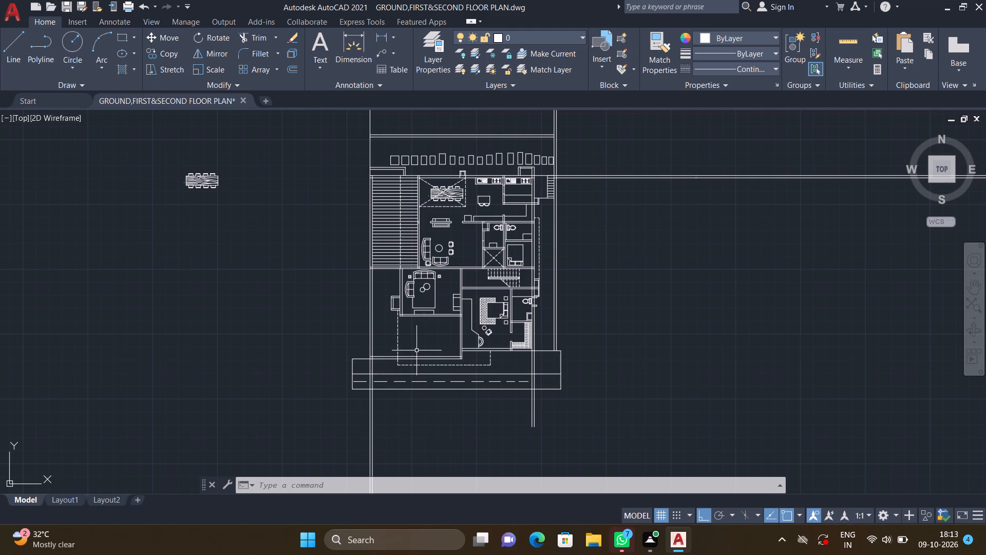
{"action": "key", "text": "t"}
{"action": "key", "text": "p"}
{"action": "key", "text": "Return"}
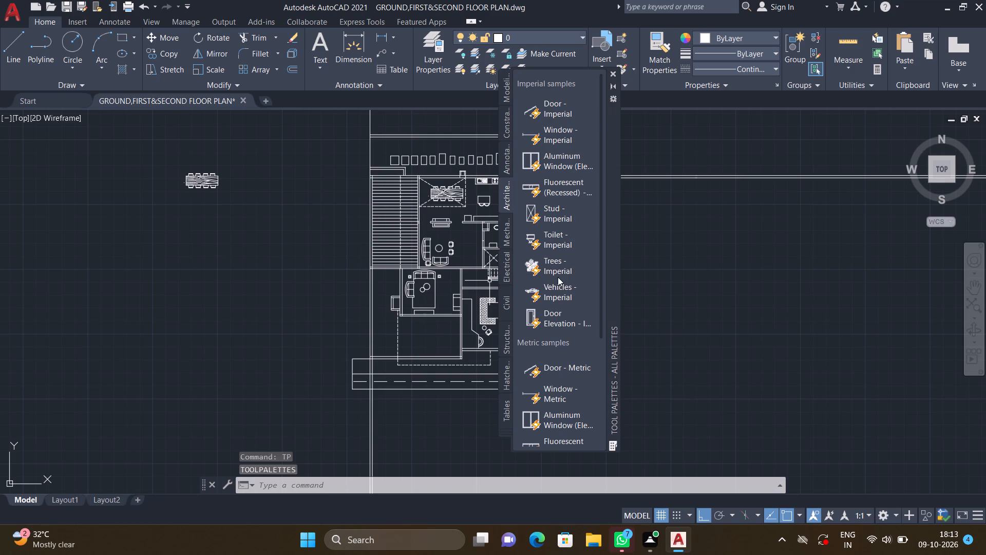
{"action": "scroll", "coordinate": [553, 289], "scroll_direction": "down", "scroll_amount": 3}
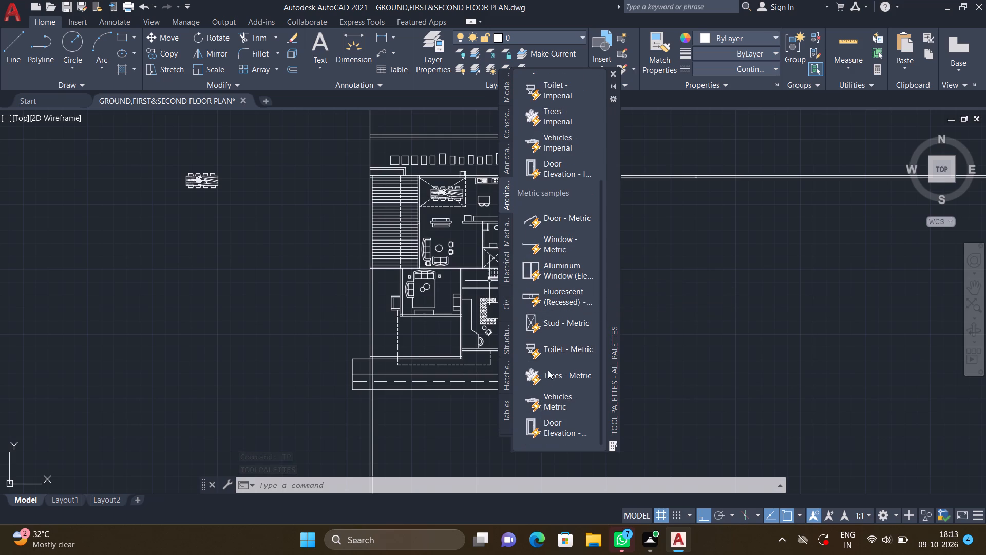
{"action": "scroll", "coordinate": [533, 312], "scroll_direction": "down", "scroll_amount": 6}
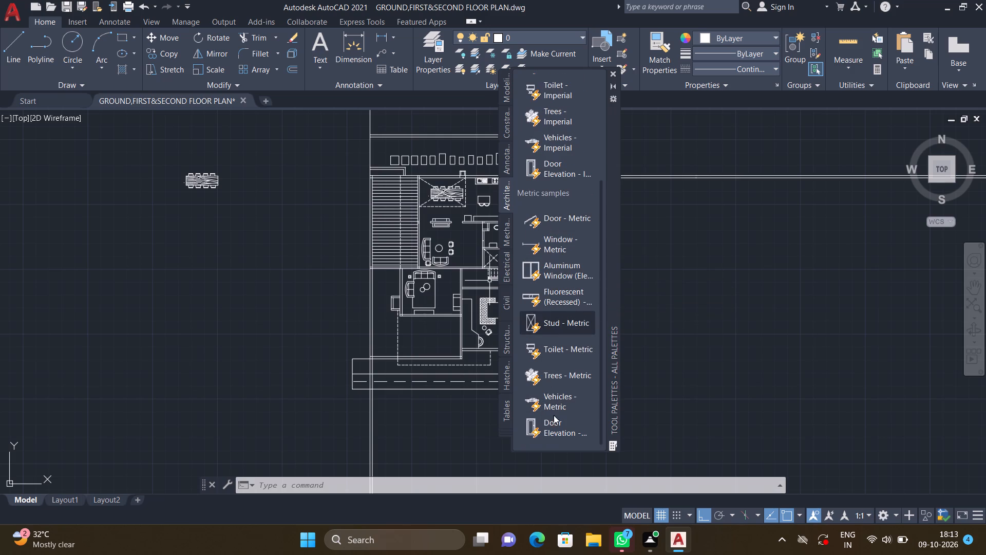
{"action": "scroll", "coordinate": [555, 431], "scroll_direction": "up", "scroll_amount": 2}
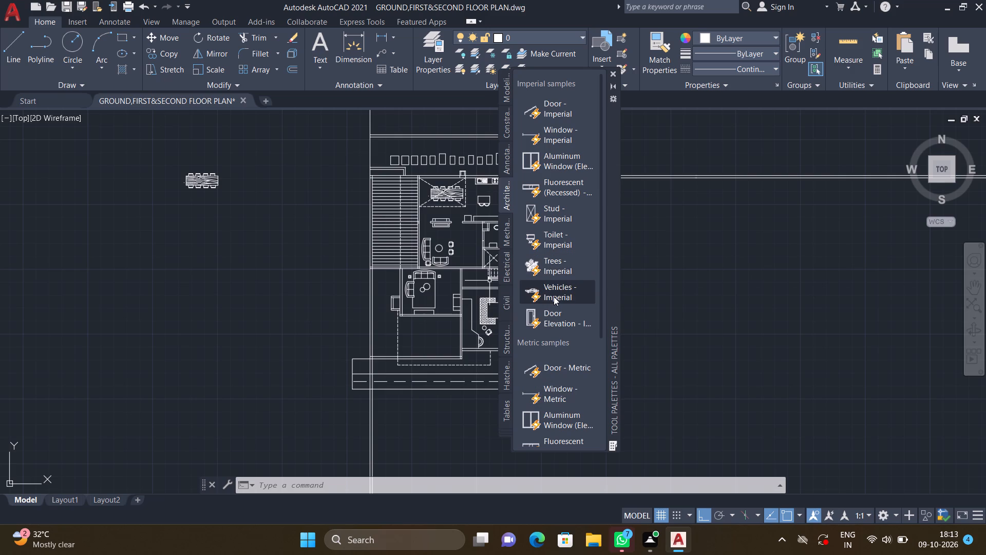
{"action": "left_click", "coordinate": [554, 297]}
{"action": "left_click", "coordinate": [554, 288]}
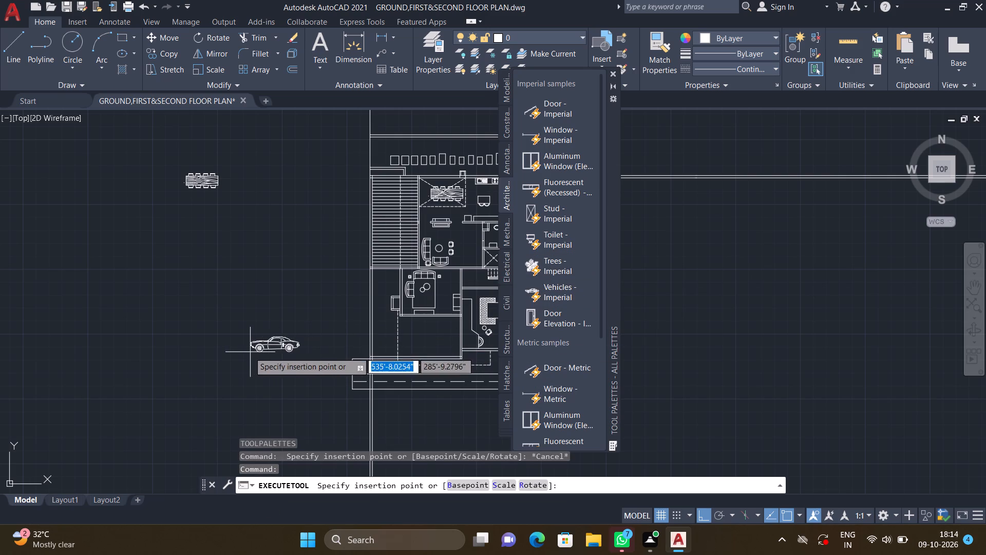
{"action": "double_click", "coordinate": [189, 346]}
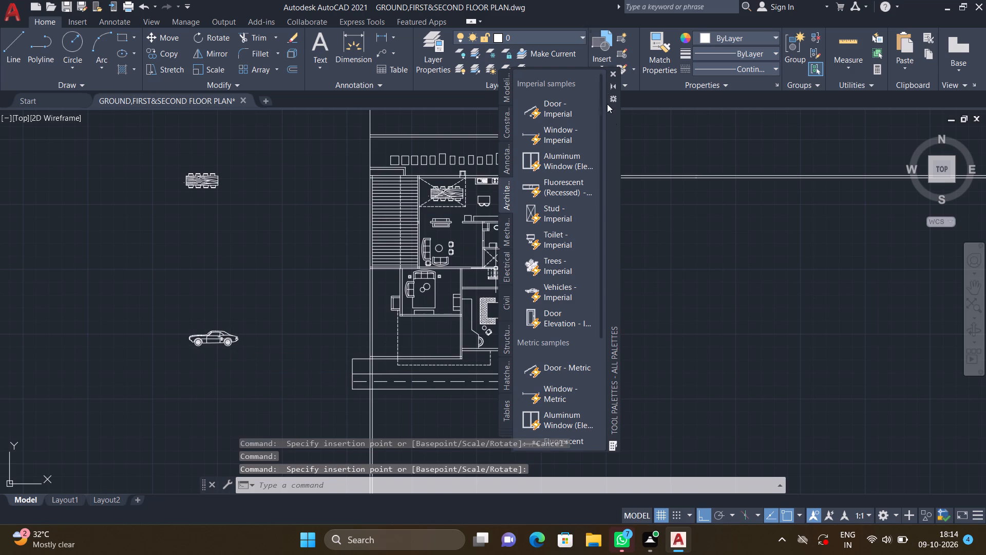
{"action": "left_click", "coordinate": [613, 70]}
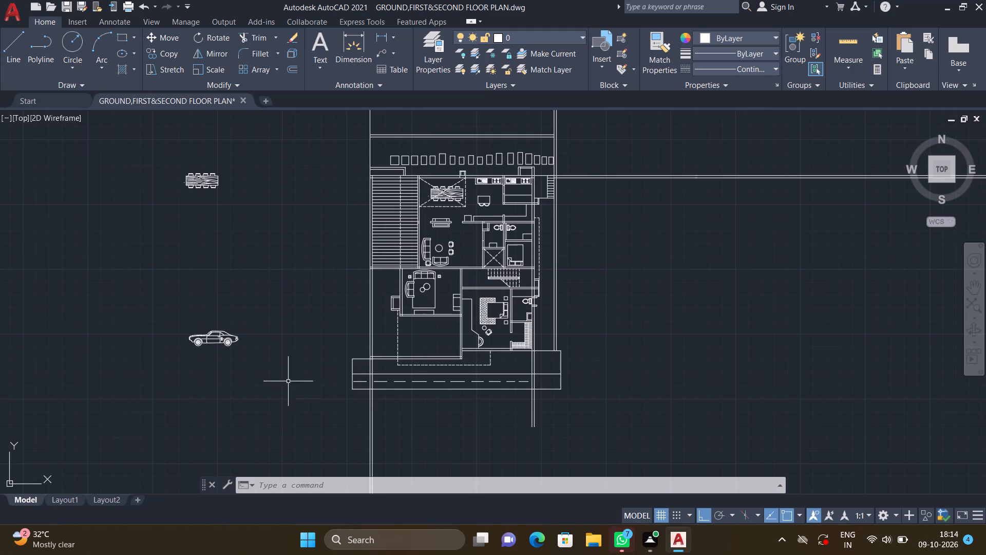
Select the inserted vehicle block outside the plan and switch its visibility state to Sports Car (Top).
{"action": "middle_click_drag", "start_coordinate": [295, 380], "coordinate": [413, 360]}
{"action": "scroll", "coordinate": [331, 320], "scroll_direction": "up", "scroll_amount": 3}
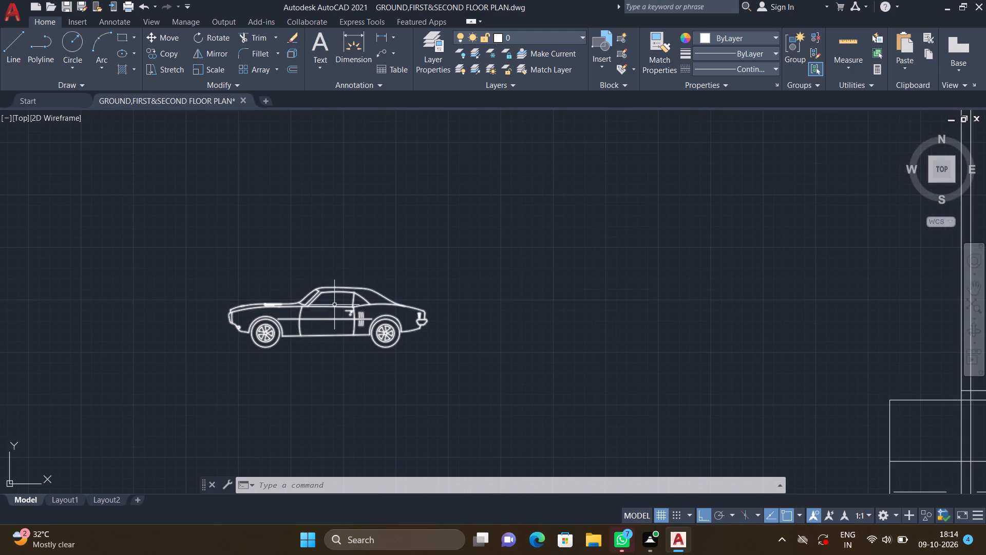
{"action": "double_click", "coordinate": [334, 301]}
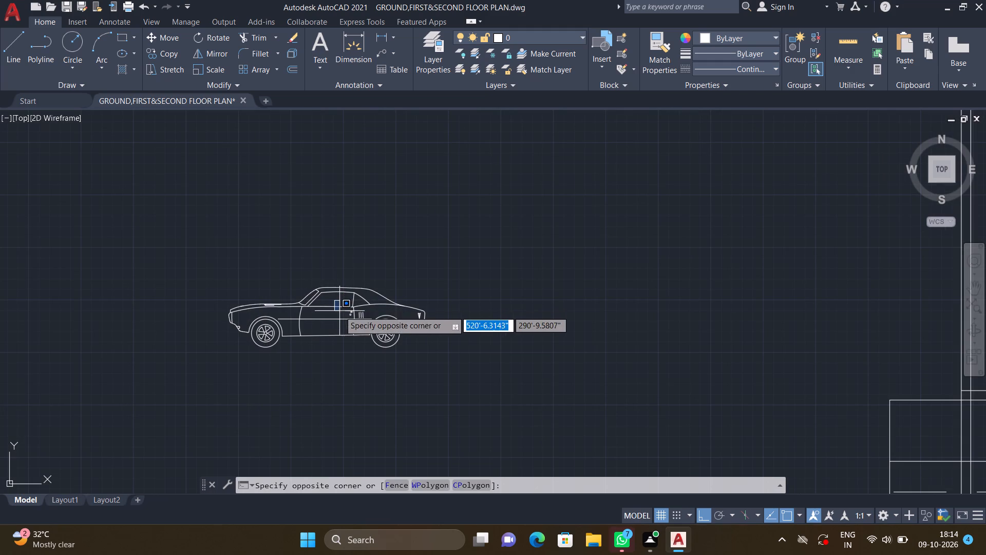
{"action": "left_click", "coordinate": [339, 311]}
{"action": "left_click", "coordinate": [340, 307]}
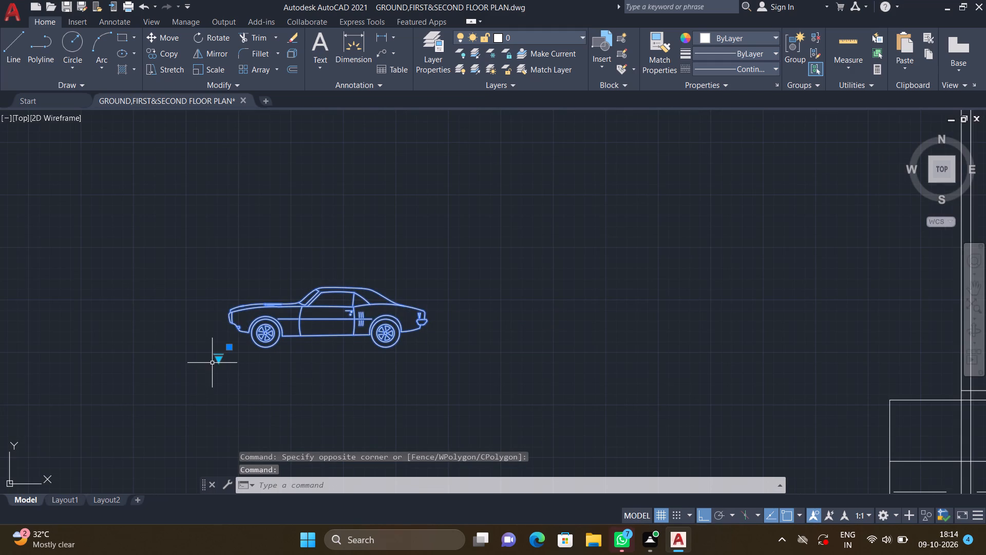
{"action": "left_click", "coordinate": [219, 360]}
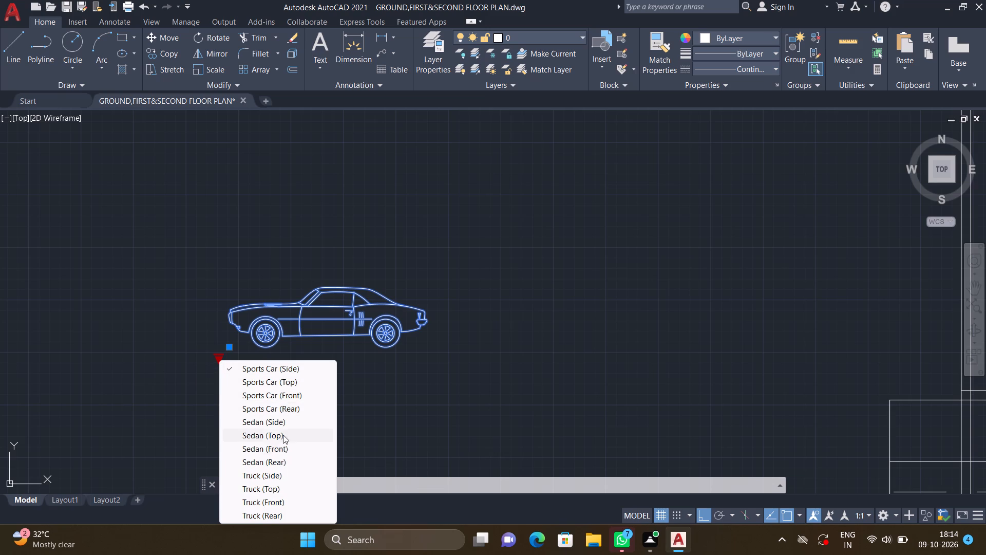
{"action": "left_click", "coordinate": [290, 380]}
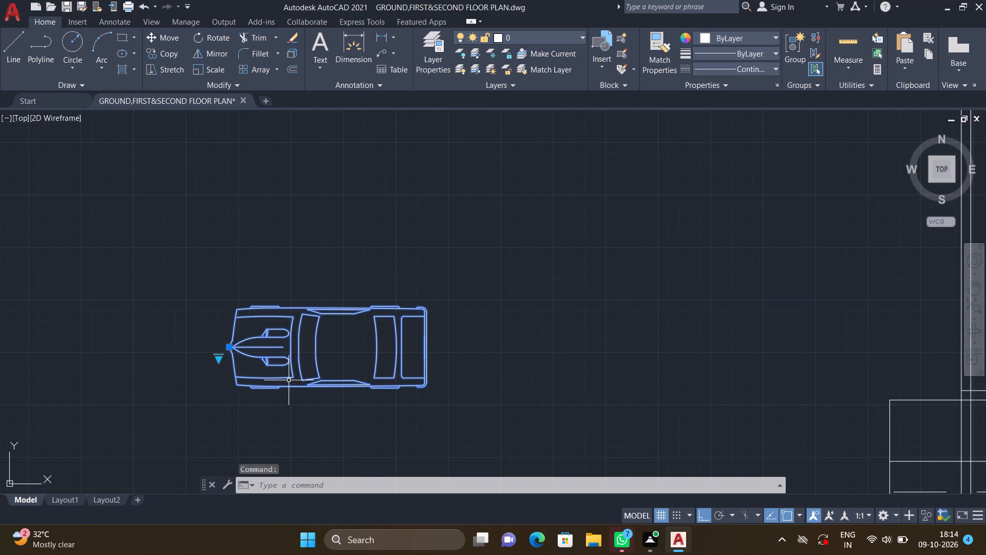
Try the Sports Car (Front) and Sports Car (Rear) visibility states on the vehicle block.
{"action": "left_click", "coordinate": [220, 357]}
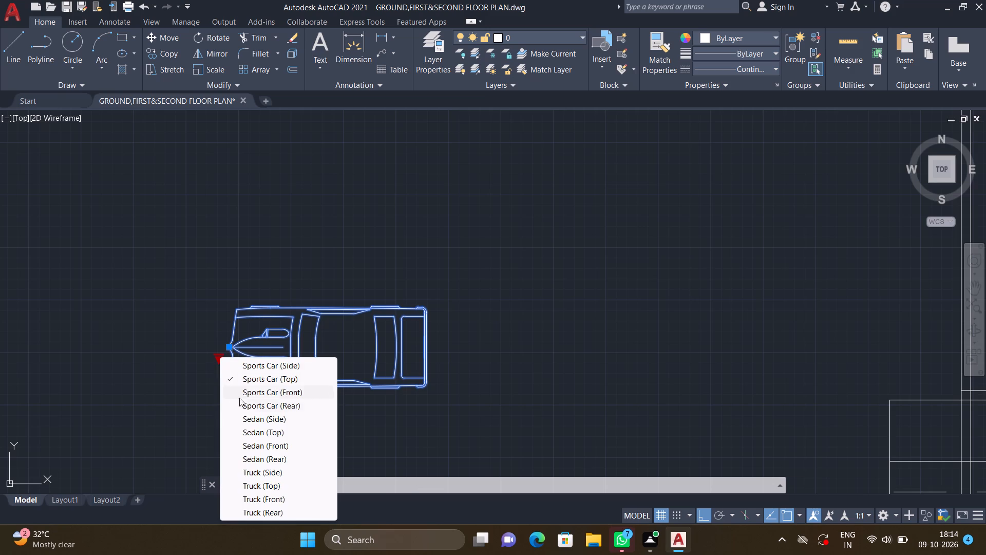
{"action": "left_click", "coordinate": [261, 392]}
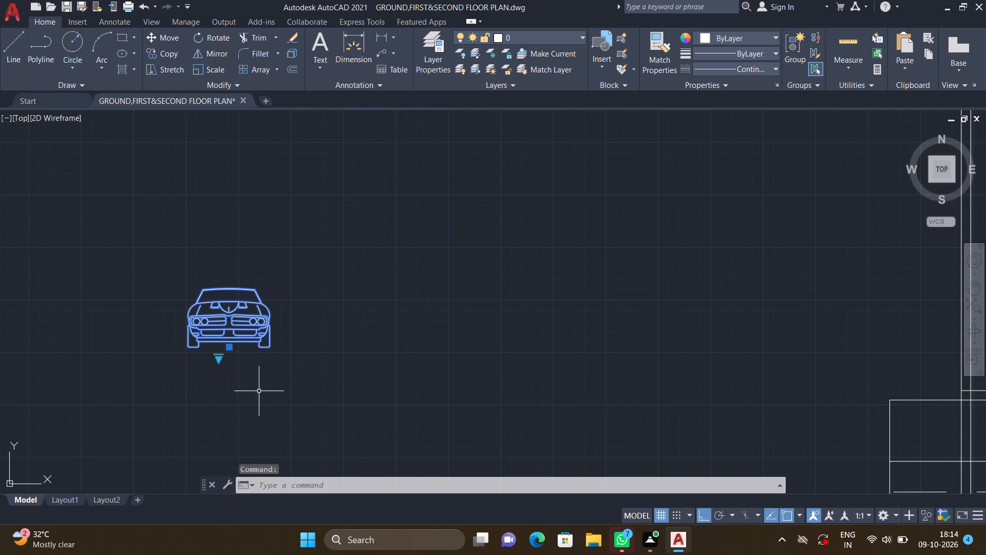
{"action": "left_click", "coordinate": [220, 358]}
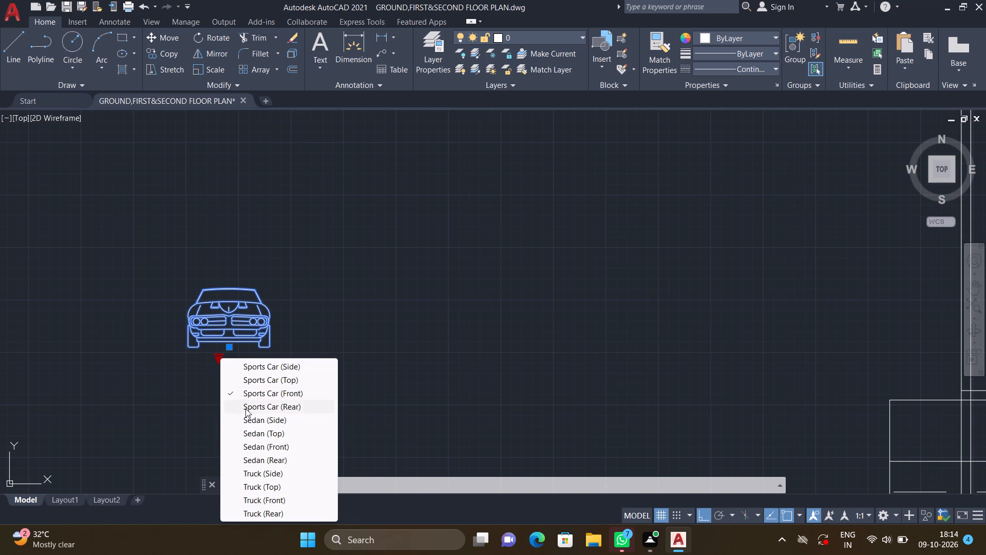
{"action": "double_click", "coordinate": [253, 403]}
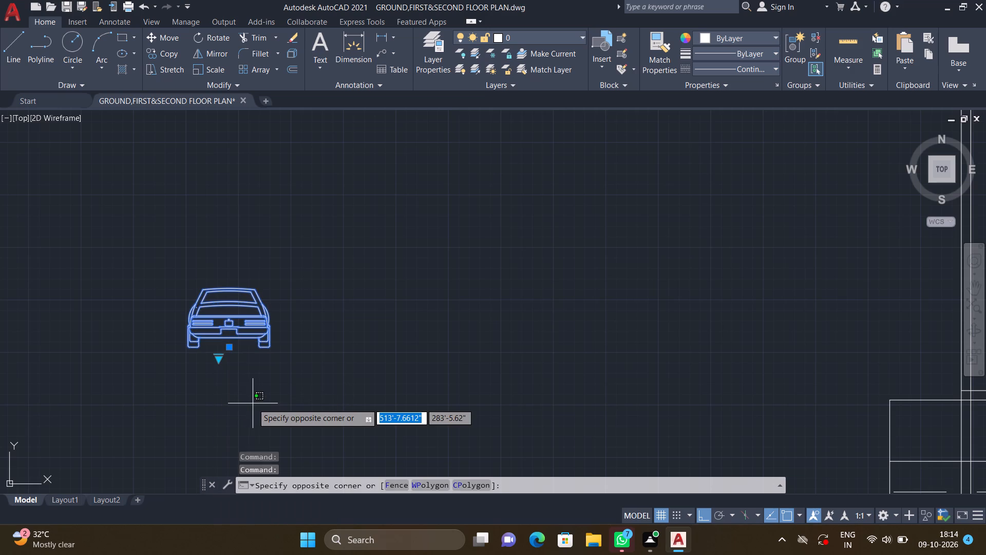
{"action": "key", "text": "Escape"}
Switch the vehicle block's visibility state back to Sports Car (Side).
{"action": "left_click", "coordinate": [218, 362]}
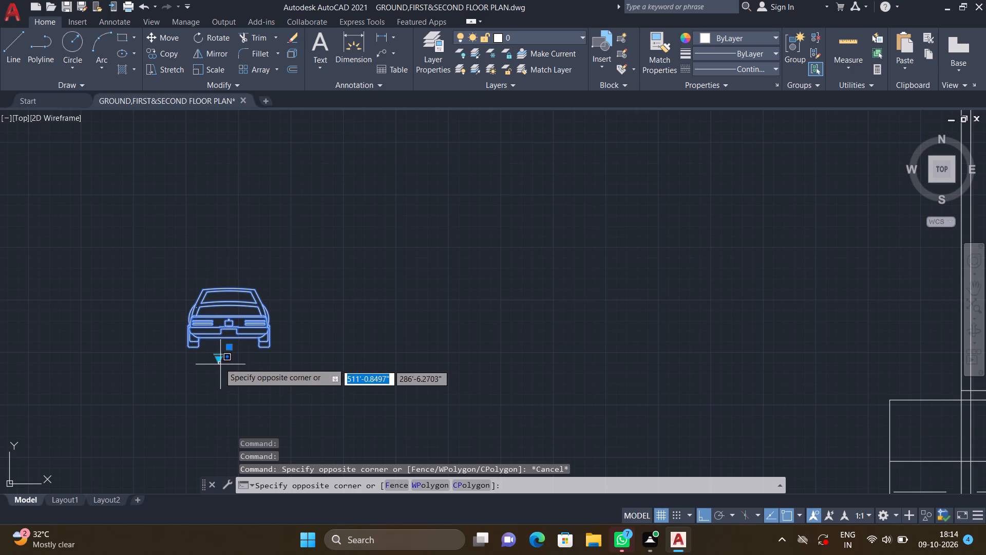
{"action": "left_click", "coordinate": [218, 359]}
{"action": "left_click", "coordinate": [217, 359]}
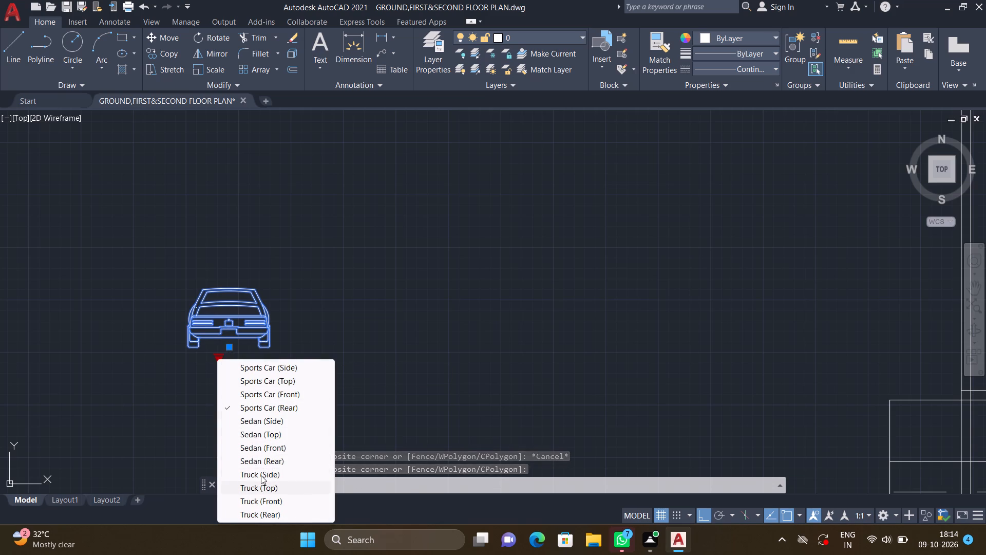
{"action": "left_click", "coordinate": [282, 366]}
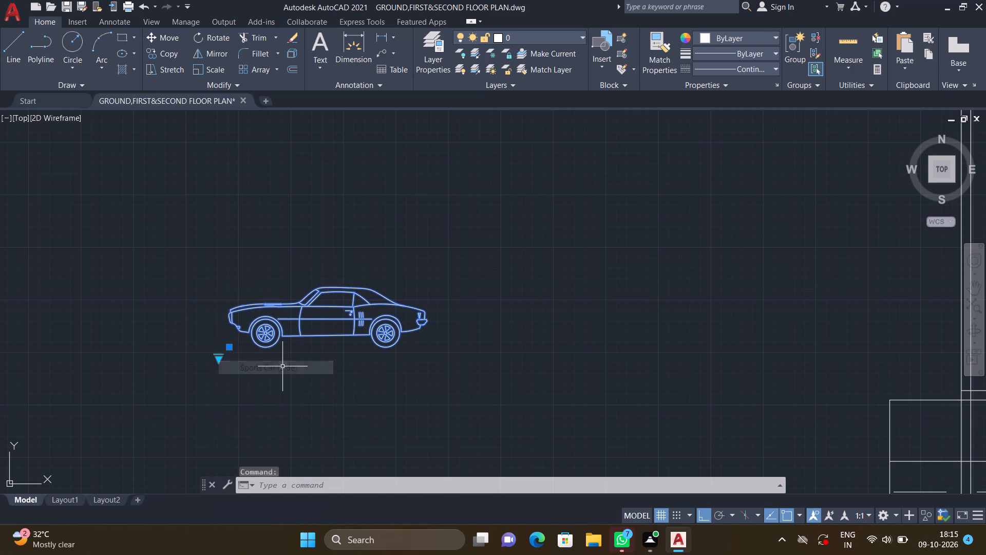
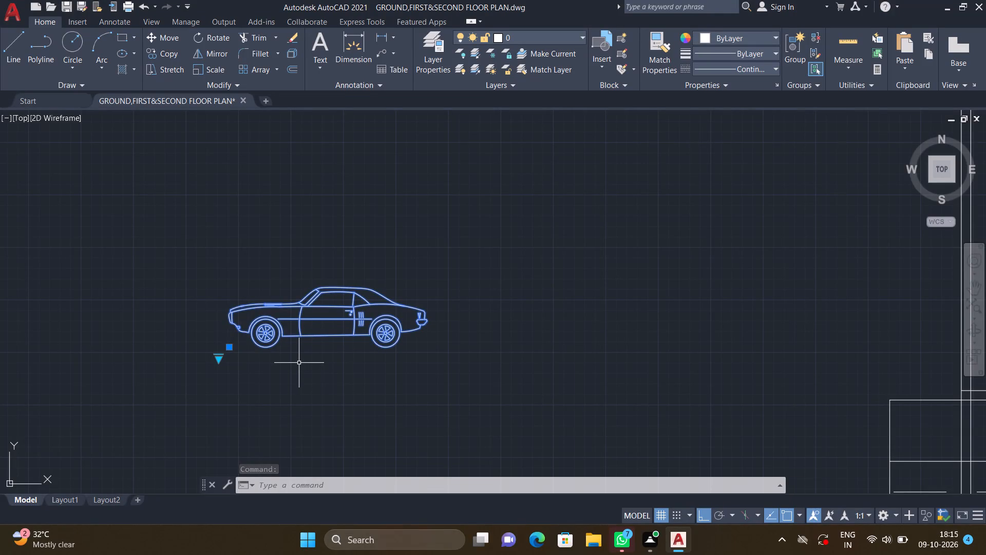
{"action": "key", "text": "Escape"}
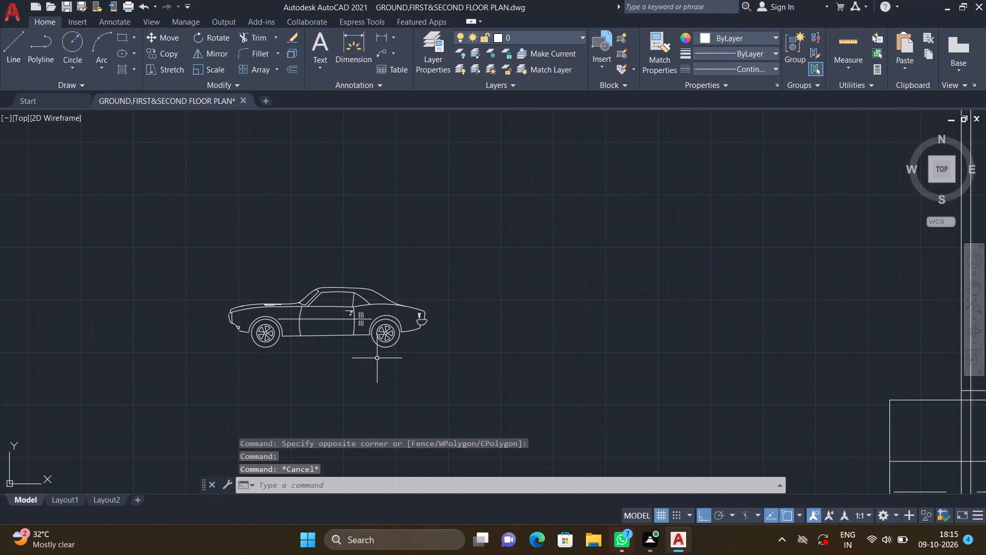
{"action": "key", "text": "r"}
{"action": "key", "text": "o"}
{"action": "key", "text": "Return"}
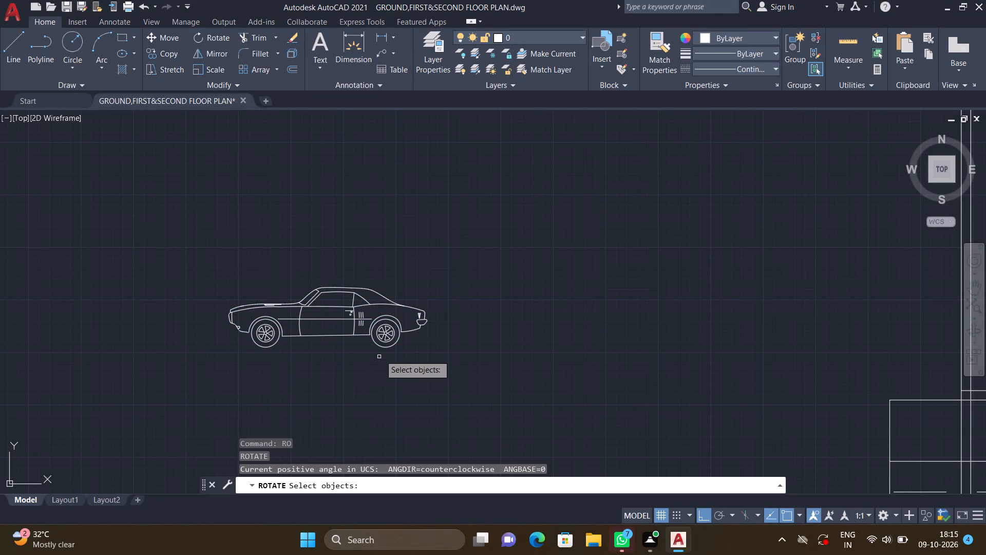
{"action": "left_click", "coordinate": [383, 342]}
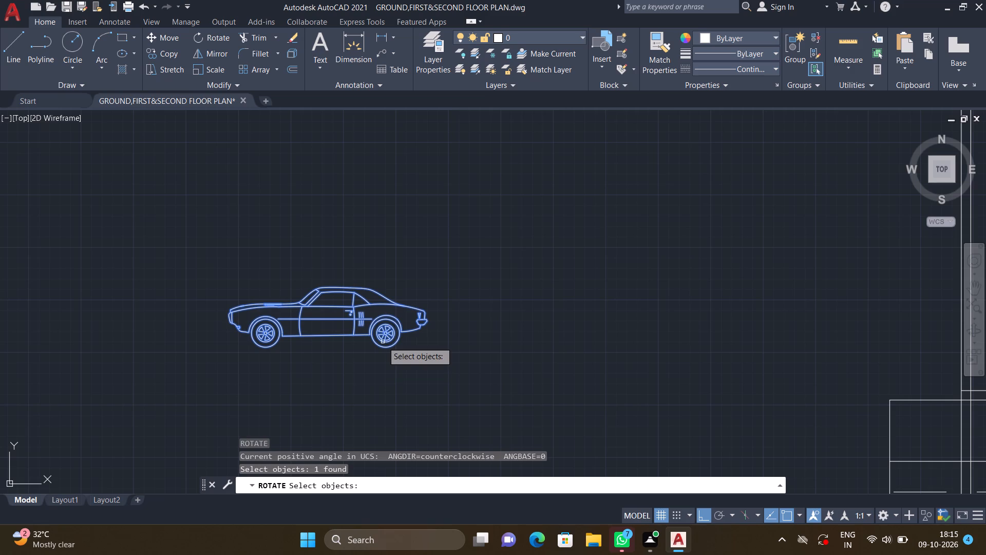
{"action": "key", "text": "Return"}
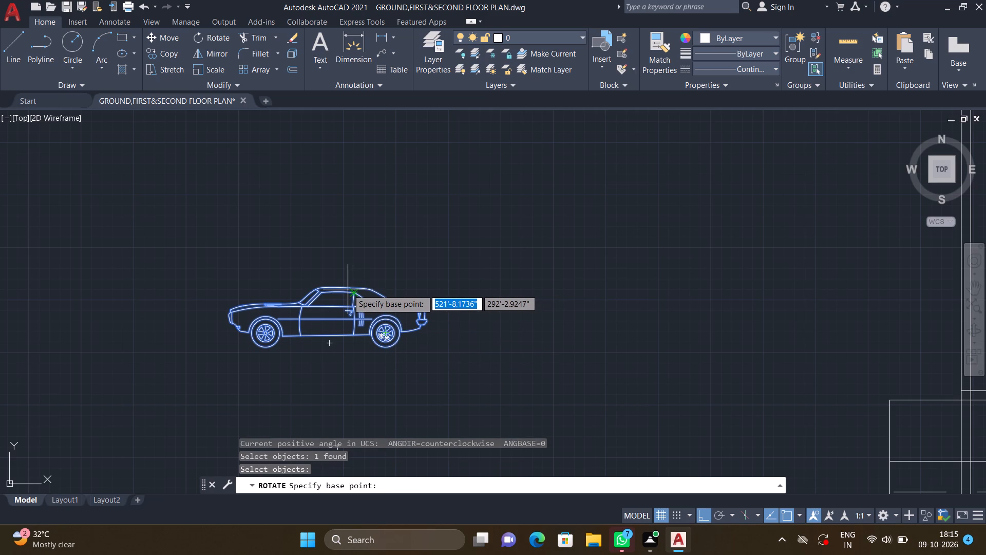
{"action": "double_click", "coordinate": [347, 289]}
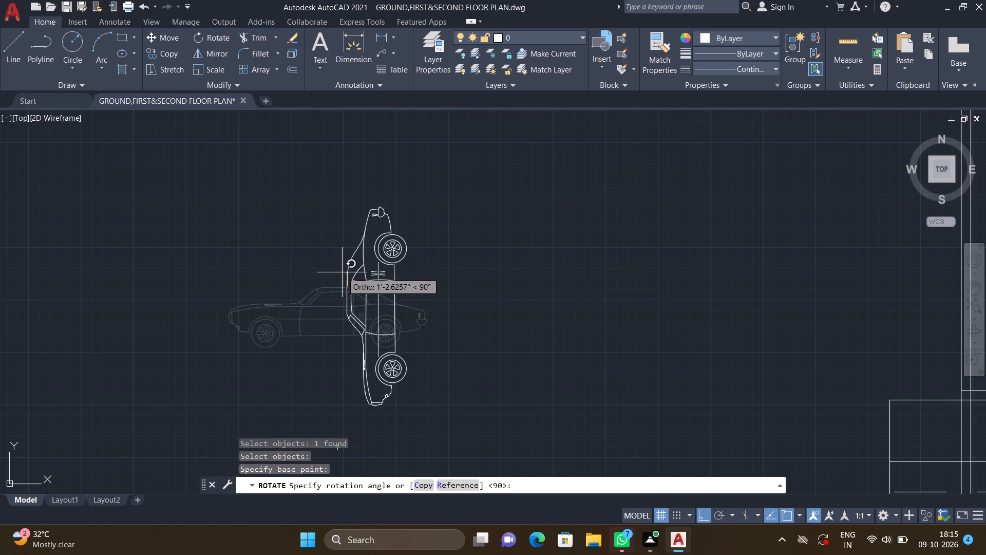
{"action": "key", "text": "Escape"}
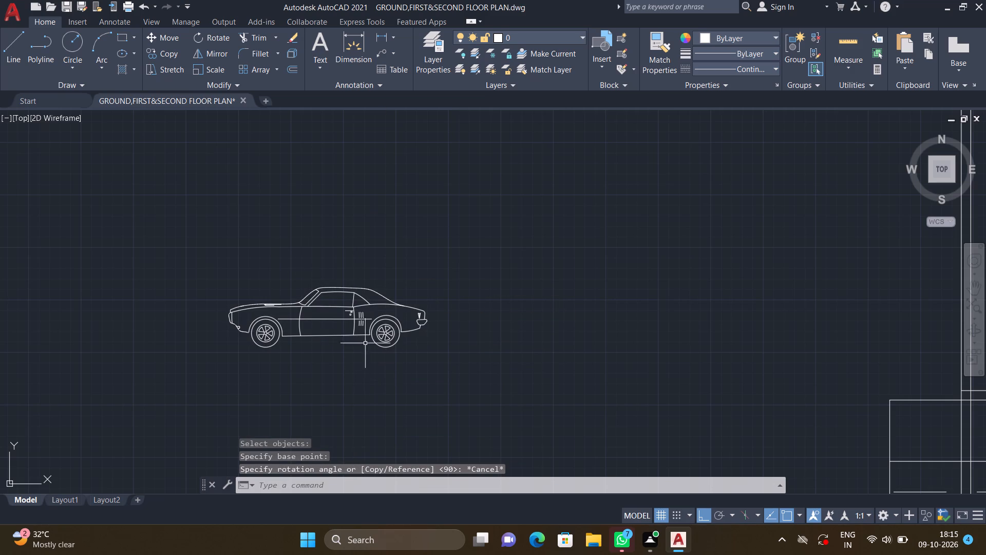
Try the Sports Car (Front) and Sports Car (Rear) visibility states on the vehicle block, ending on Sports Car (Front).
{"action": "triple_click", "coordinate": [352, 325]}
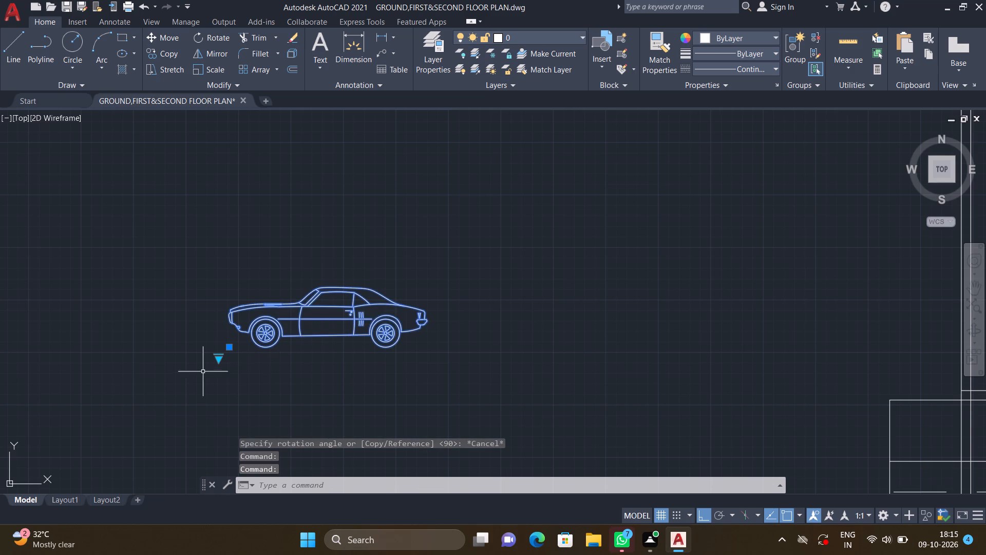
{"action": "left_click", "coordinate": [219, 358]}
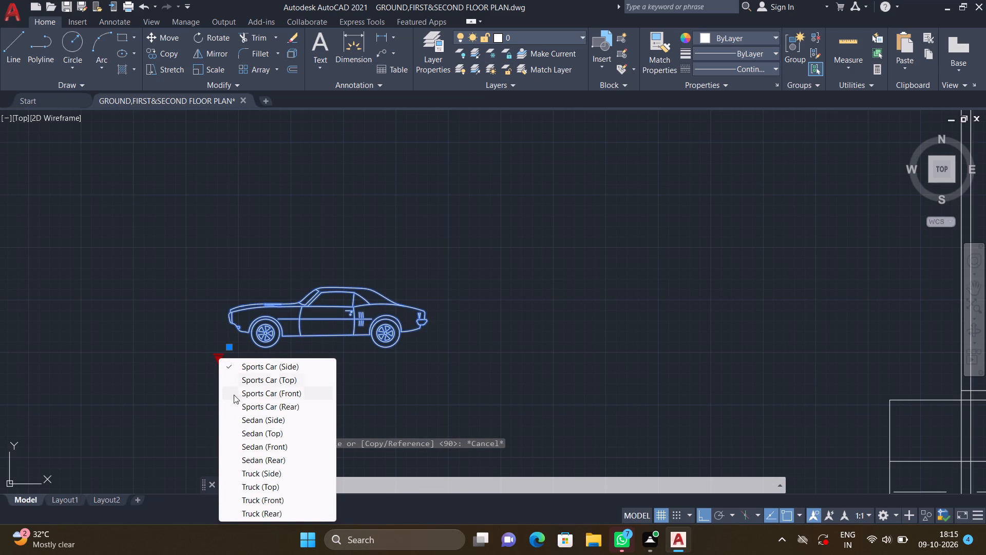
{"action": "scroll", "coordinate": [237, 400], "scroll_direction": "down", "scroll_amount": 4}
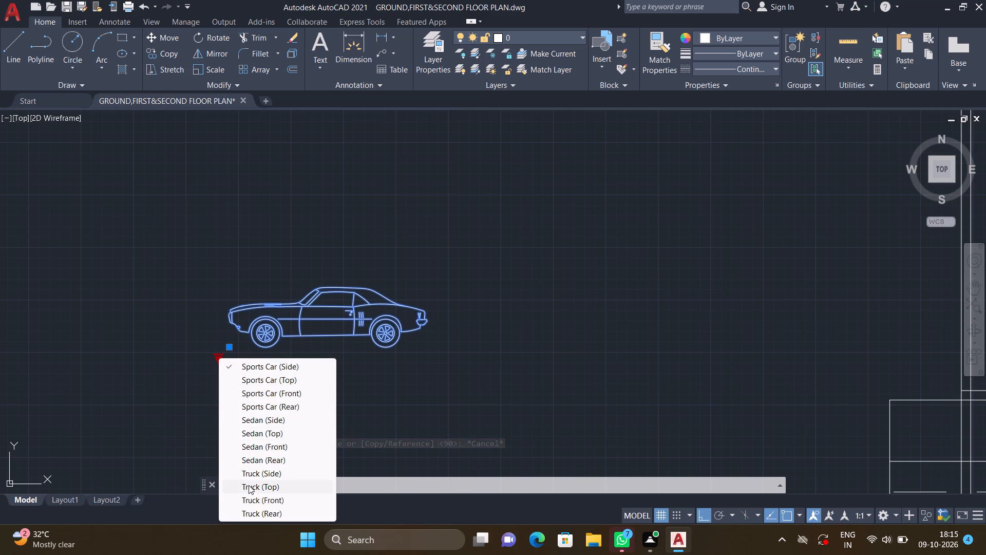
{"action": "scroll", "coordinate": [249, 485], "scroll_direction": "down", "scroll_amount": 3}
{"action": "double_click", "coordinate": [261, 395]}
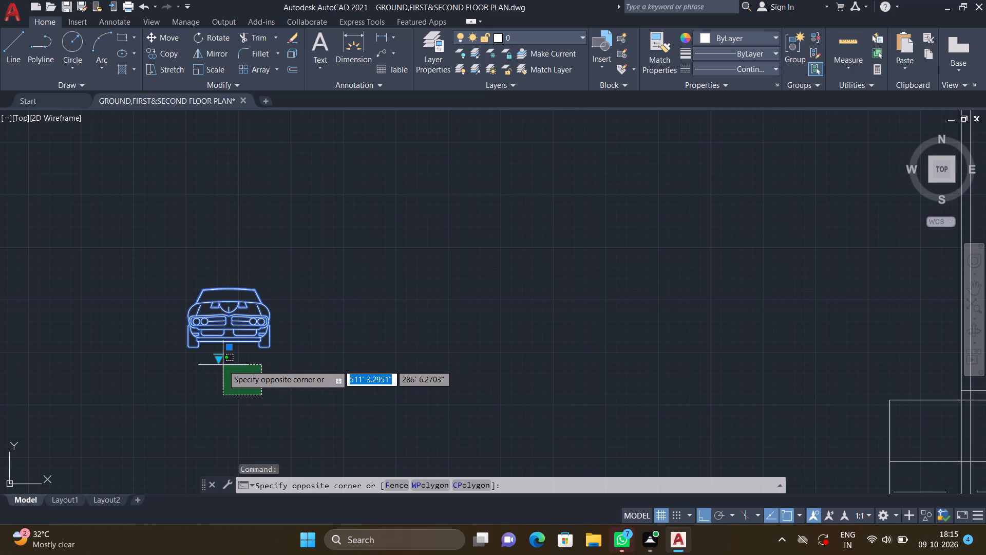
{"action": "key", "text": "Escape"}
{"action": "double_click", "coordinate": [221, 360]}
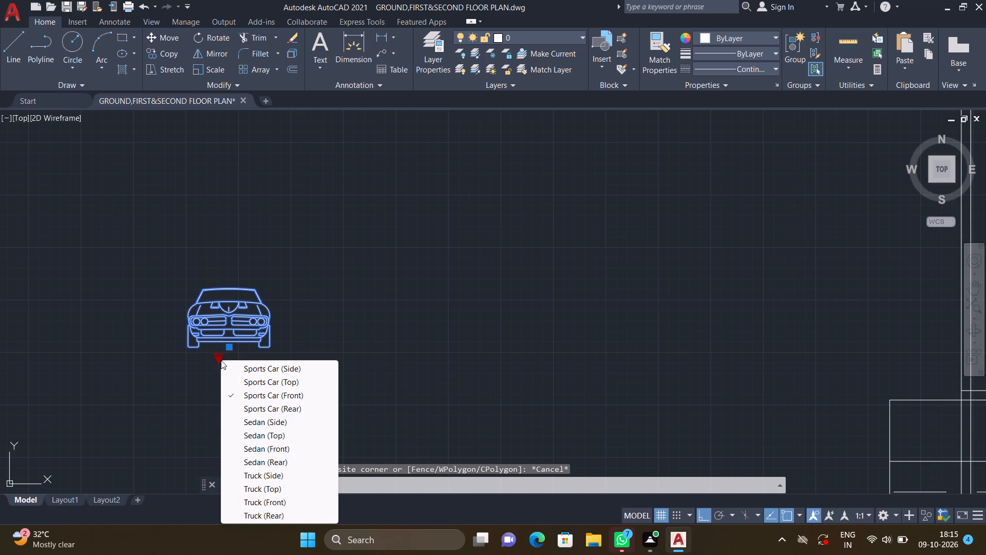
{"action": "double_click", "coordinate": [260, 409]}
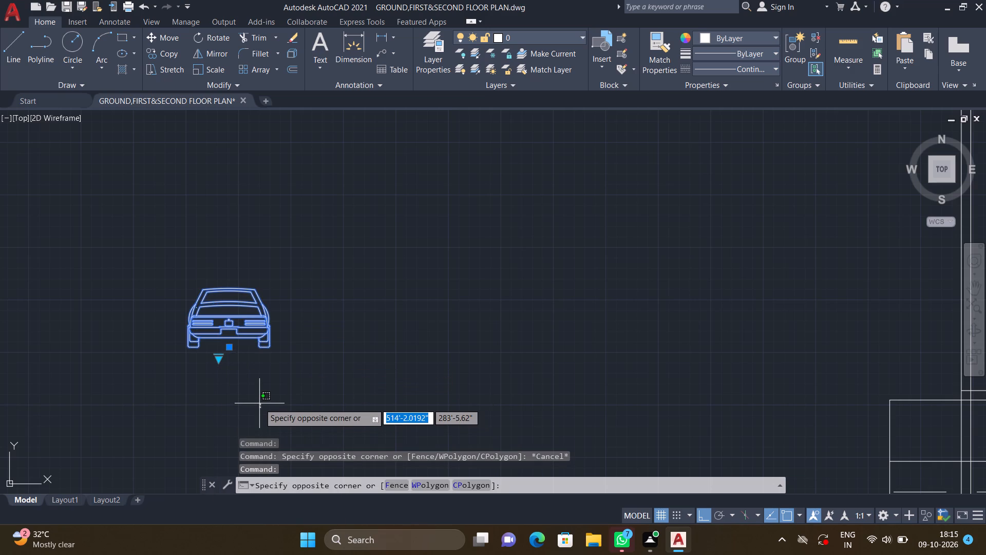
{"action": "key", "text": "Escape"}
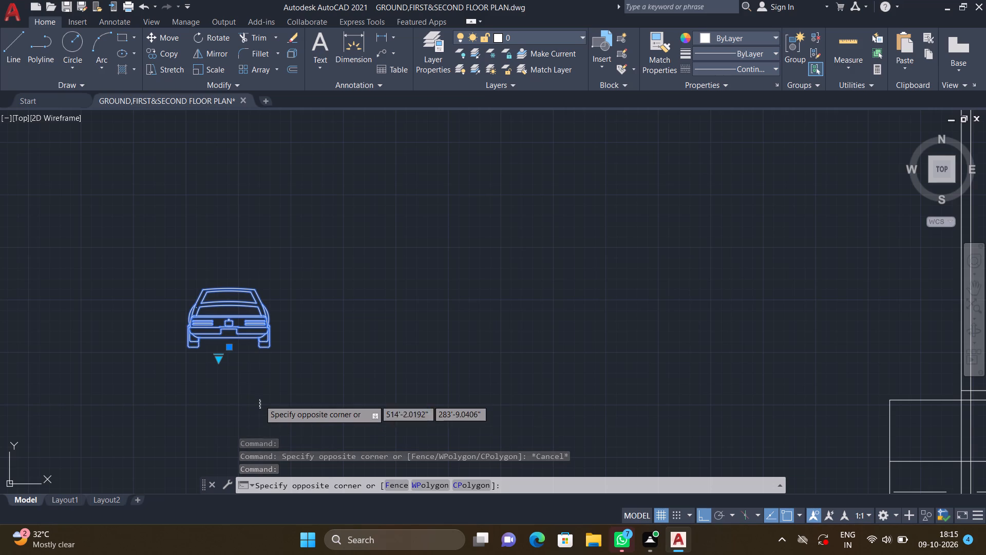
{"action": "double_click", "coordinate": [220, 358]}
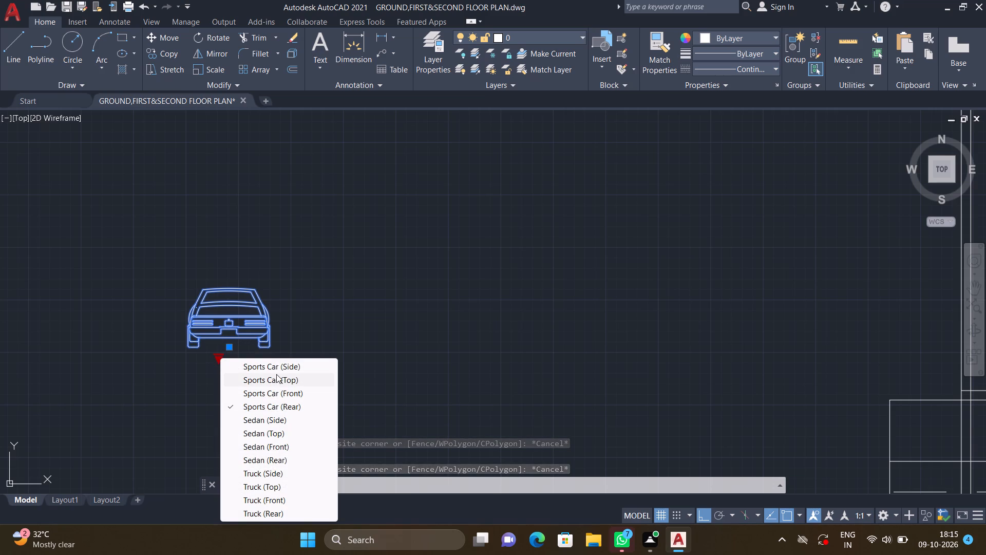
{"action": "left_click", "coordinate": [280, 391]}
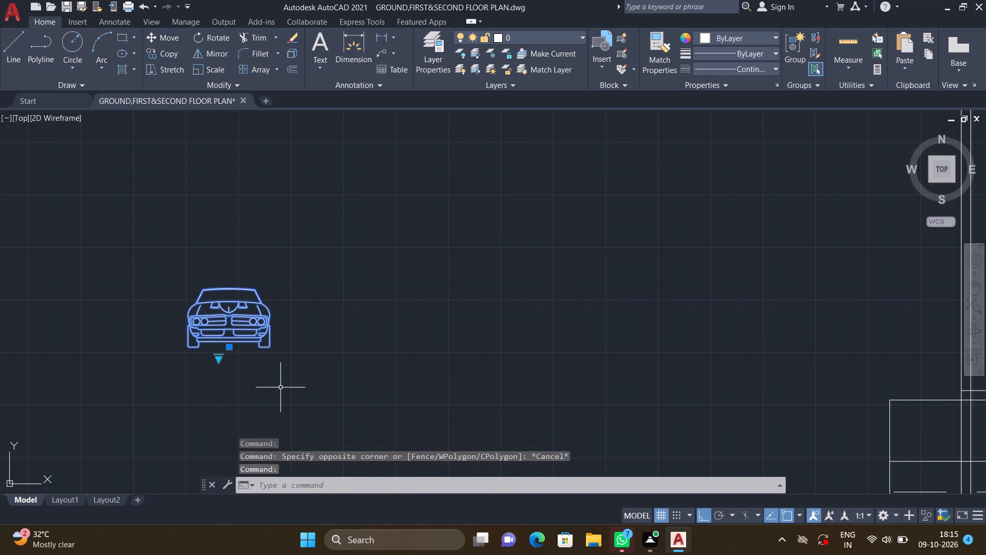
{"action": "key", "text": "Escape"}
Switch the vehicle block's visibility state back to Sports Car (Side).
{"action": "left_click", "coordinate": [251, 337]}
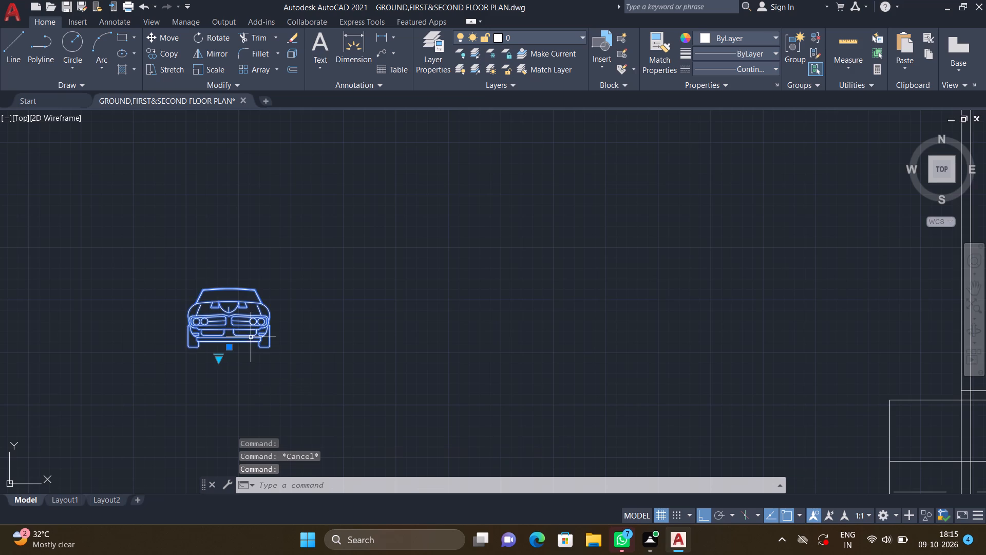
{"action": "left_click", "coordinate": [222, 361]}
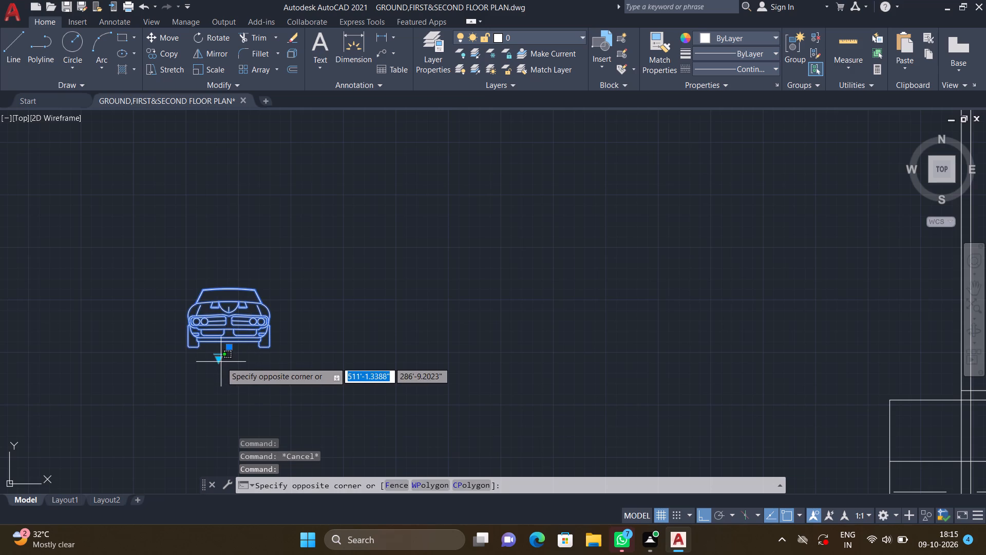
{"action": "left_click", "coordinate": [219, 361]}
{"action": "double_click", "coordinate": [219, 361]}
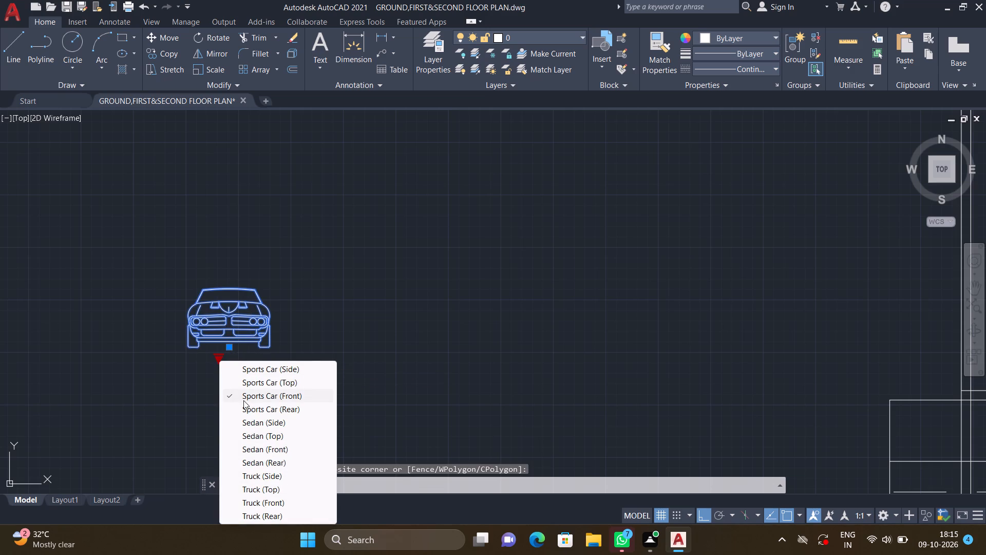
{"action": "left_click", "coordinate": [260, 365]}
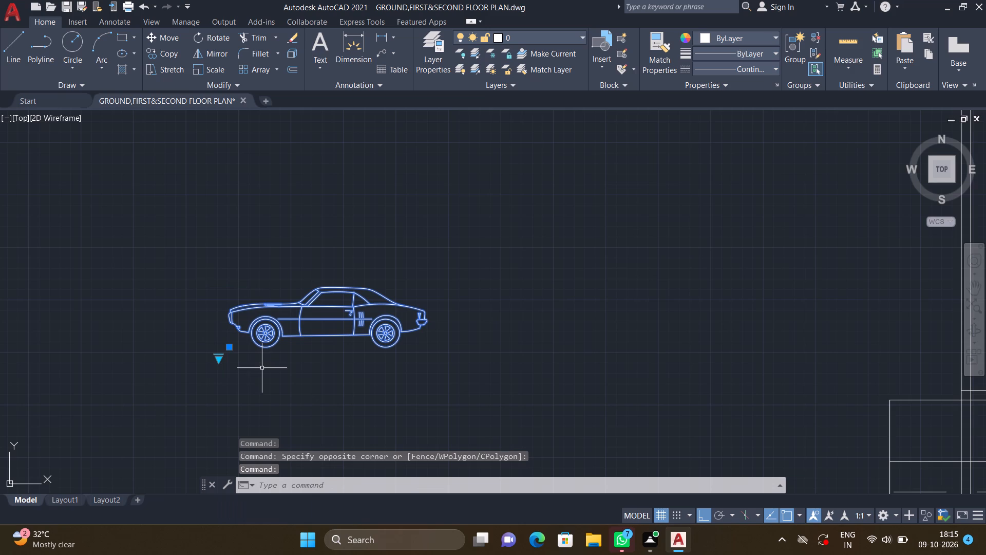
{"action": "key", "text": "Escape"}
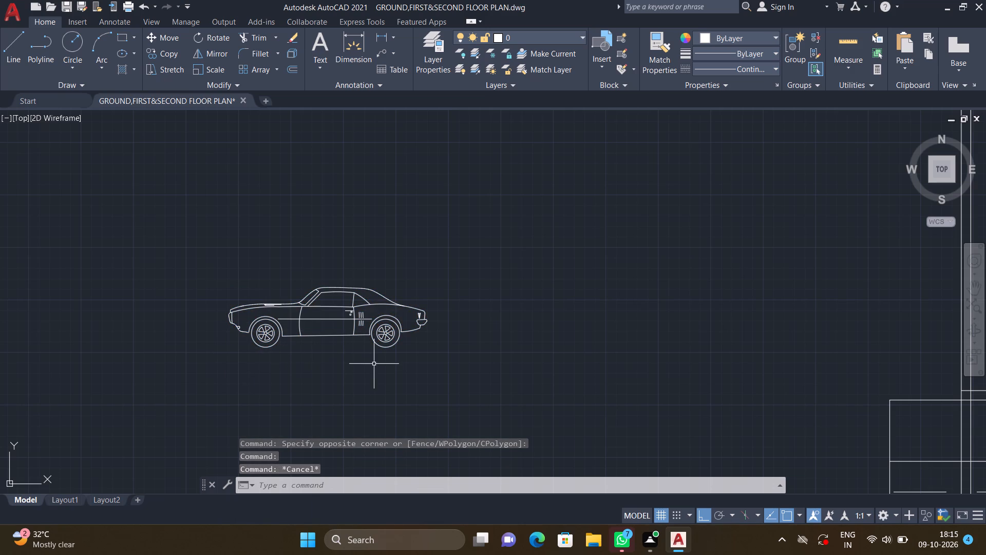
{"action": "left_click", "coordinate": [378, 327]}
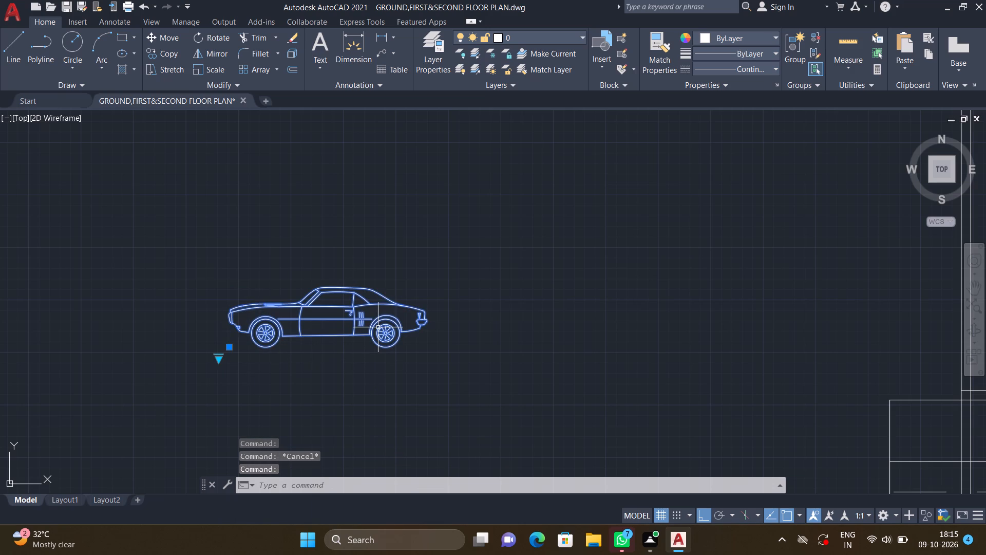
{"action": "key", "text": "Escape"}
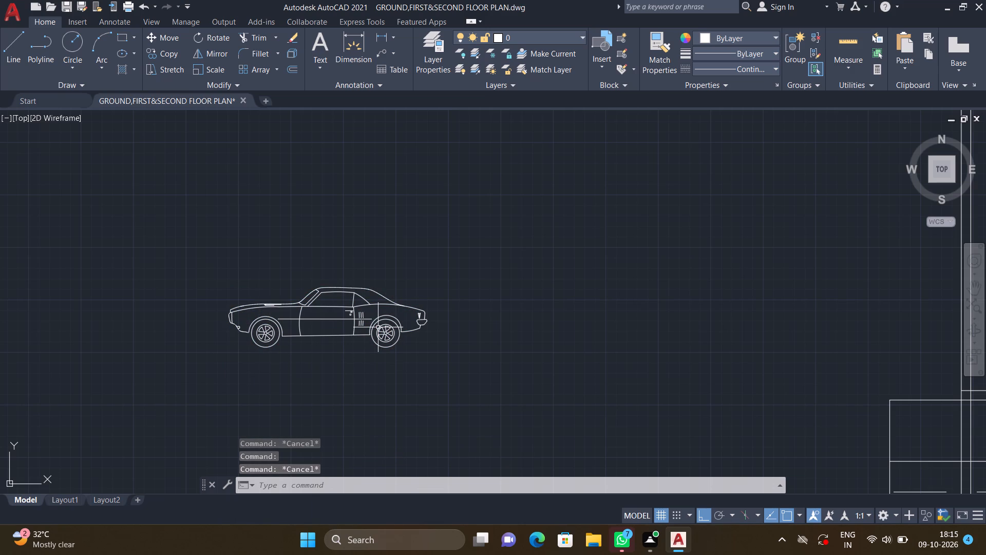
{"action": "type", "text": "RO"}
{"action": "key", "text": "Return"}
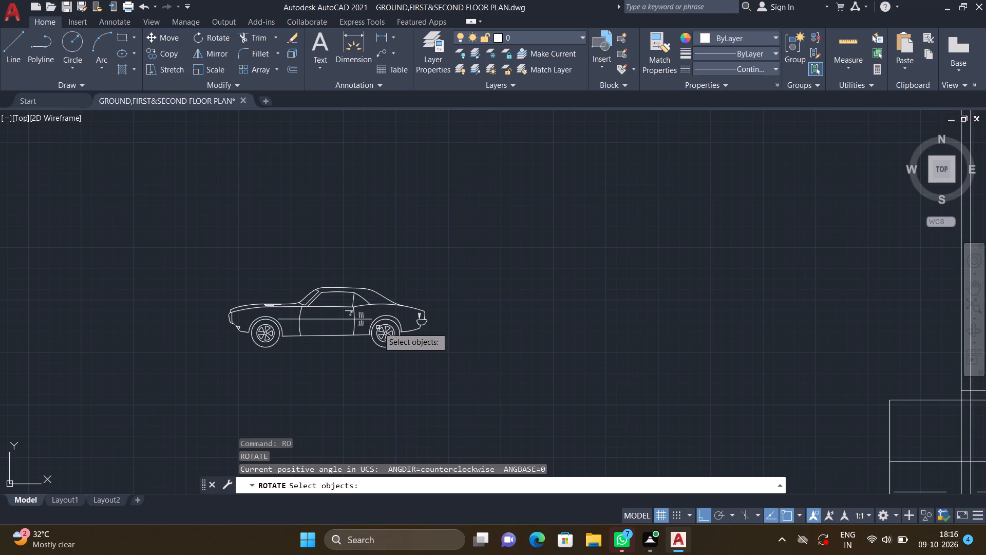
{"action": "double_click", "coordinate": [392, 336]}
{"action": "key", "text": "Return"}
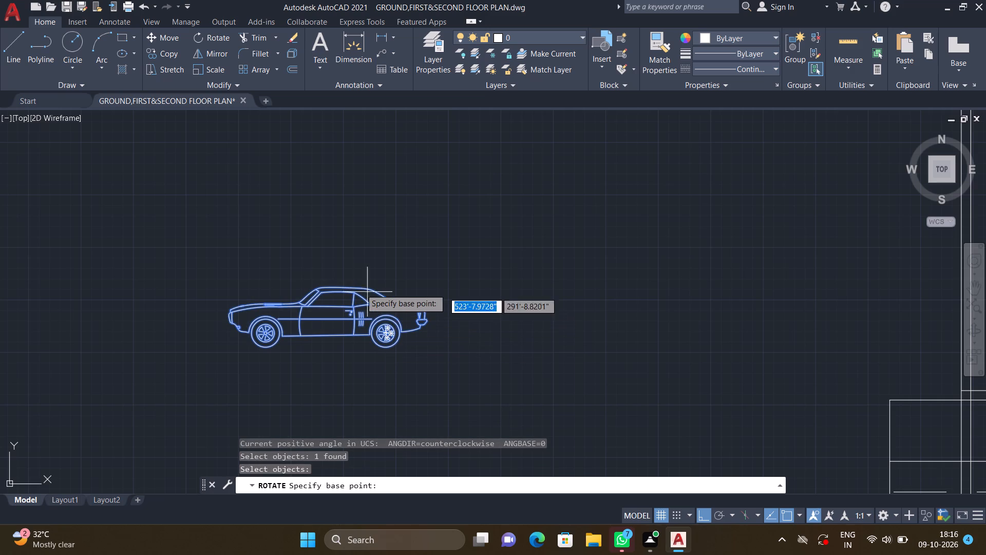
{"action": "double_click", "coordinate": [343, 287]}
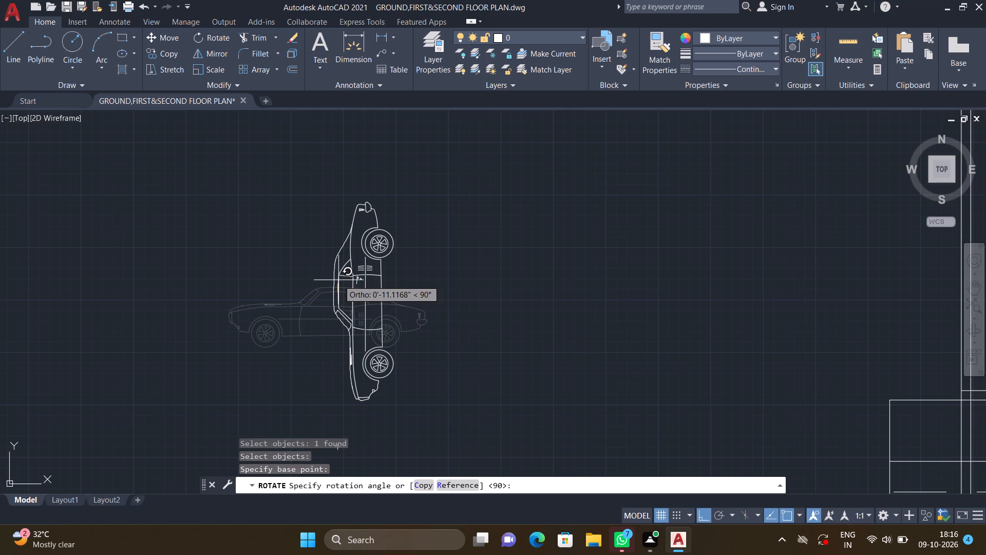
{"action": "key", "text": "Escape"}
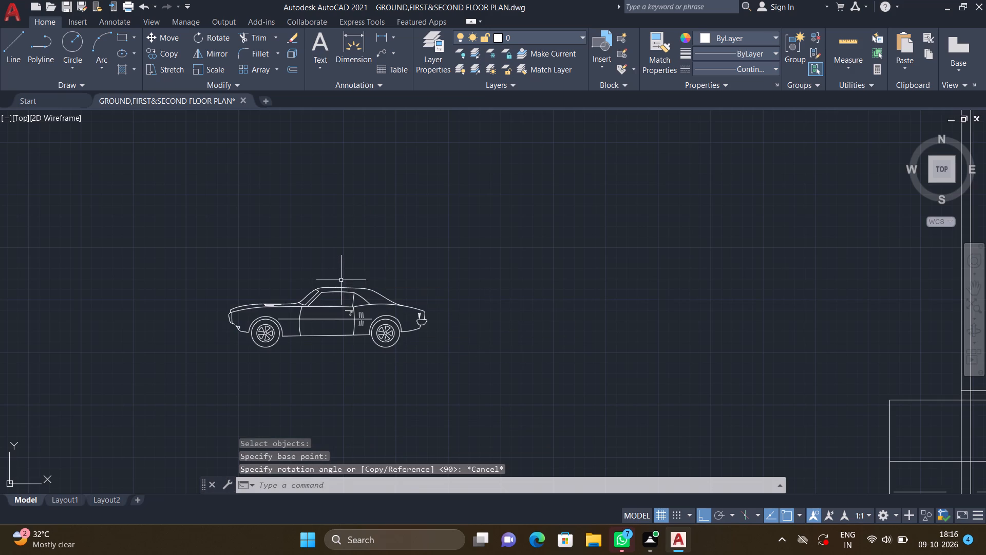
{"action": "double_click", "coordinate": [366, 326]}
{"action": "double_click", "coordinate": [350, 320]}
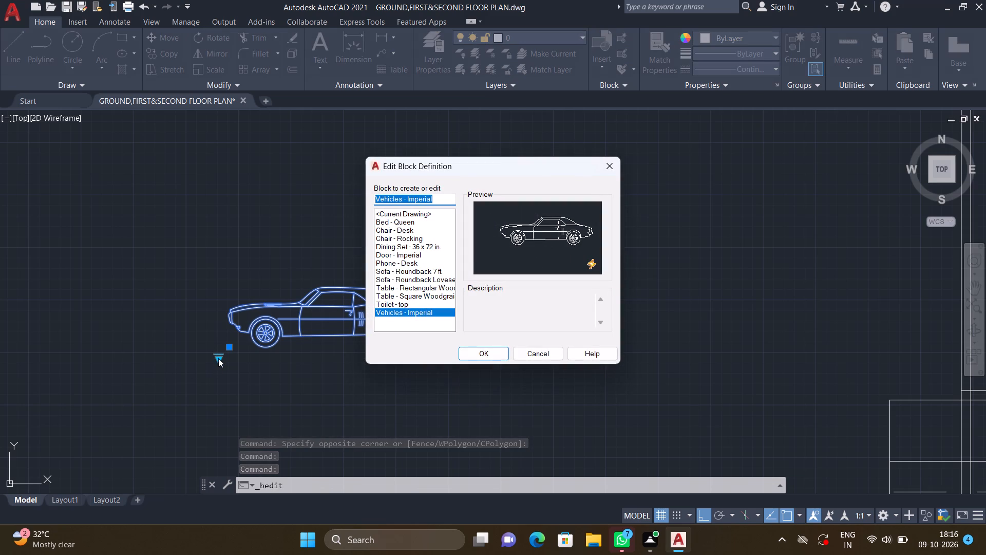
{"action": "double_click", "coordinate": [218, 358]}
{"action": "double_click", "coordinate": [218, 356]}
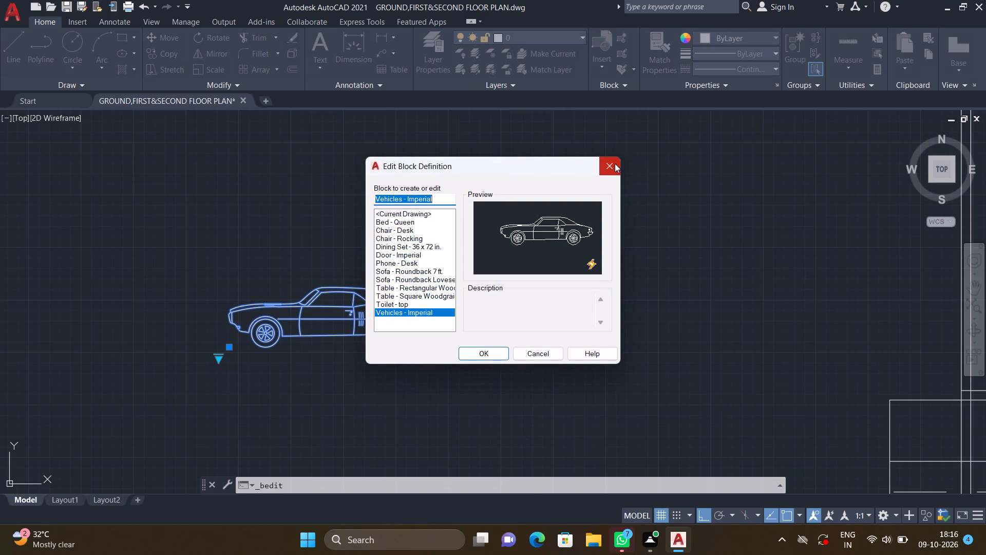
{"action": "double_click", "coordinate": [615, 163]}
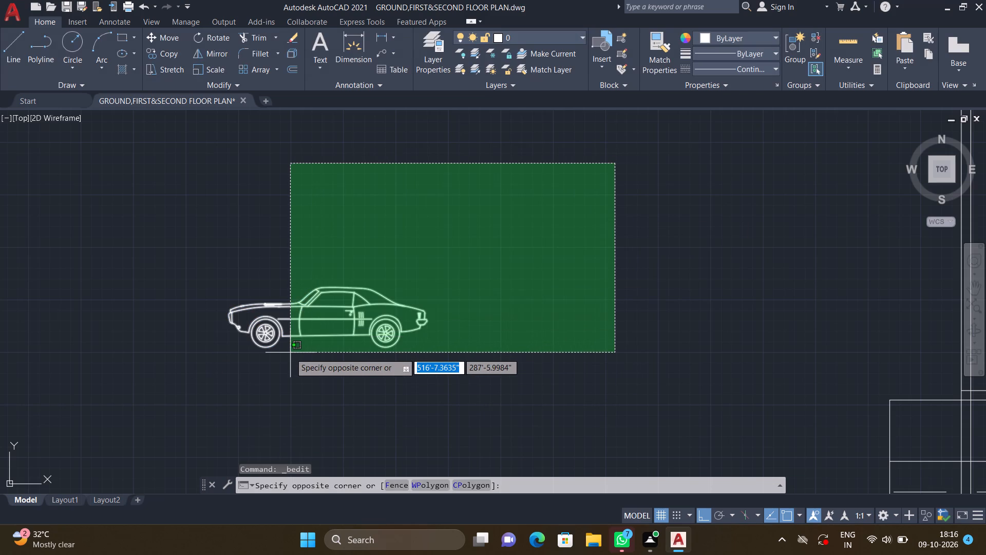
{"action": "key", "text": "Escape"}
Open the Vehicles - Imperial block definition in the Block Editor.
{"action": "double_click", "coordinate": [278, 330]}
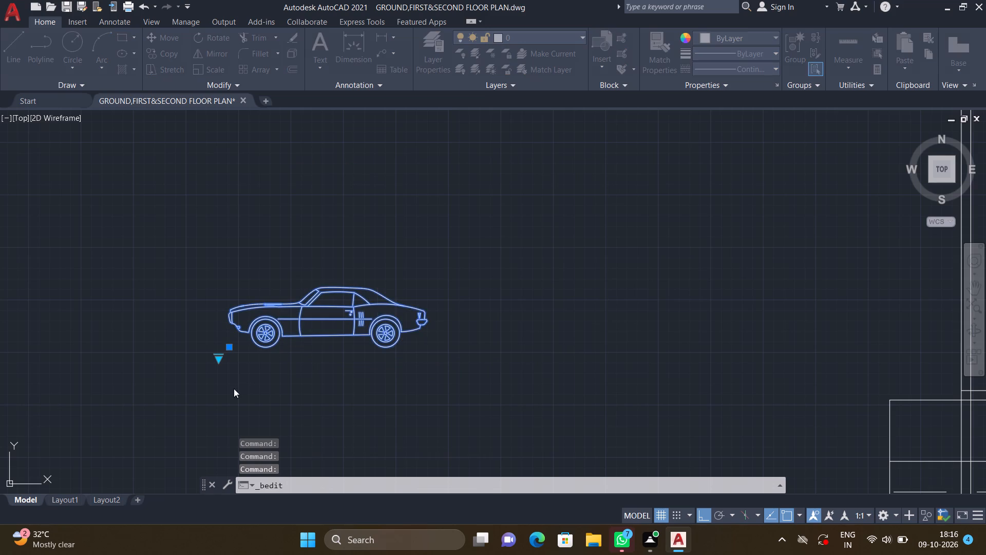
{"action": "double_click", "coordinate": [217, 358]}
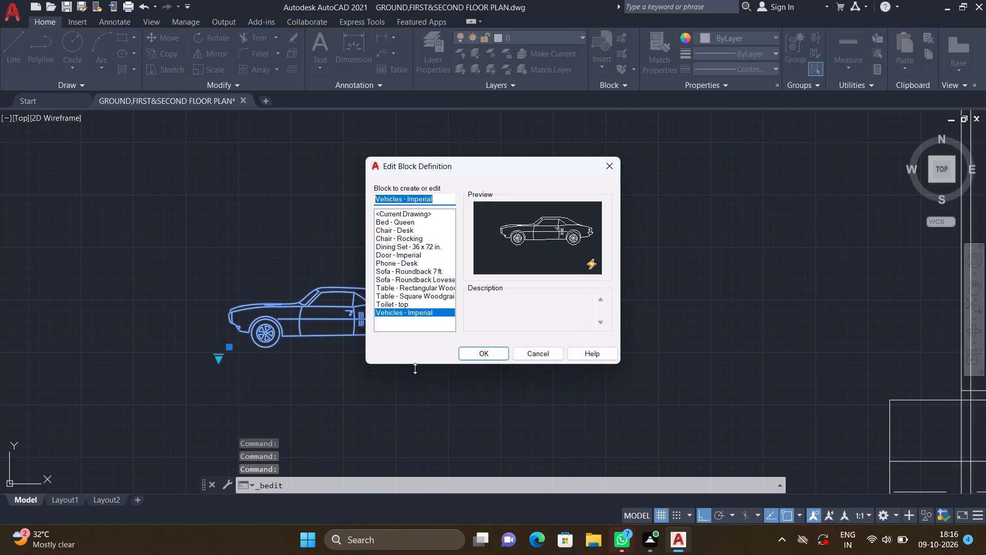
{"action": "double_click", "coordinate": [496, 354]}
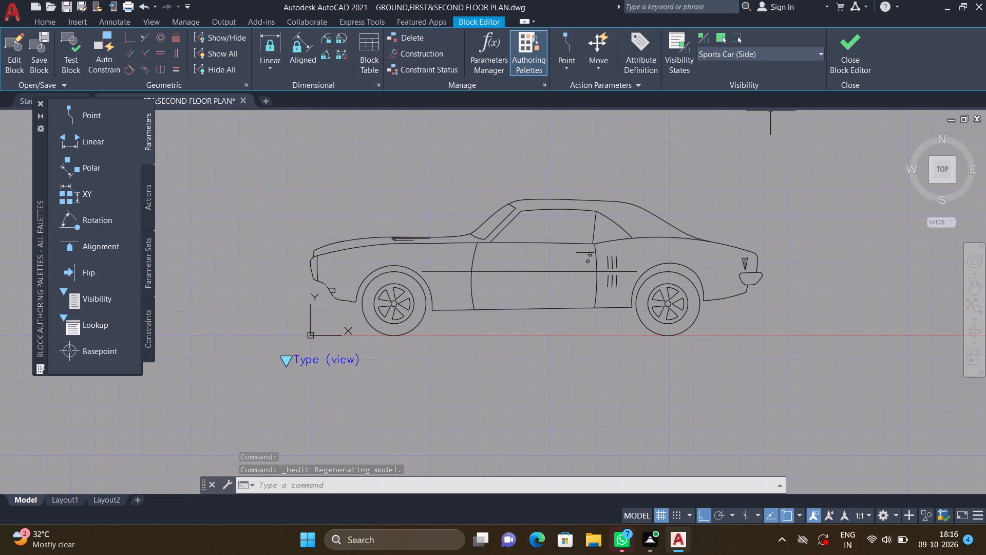
Close the Block Authoring Palettes in the Block Editor.
{"action": "key", "text": "Escape"}
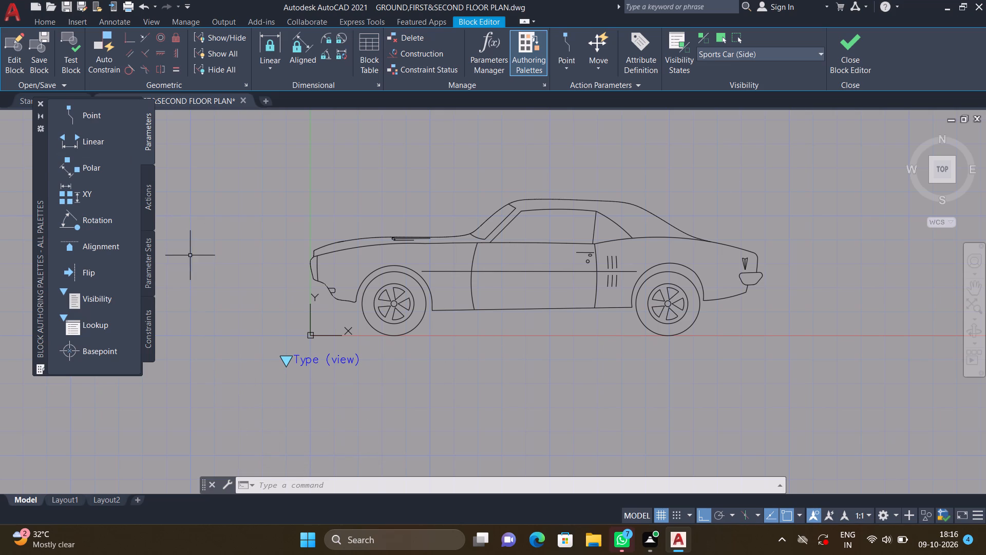
{"action": "key", "text": "Escape"}
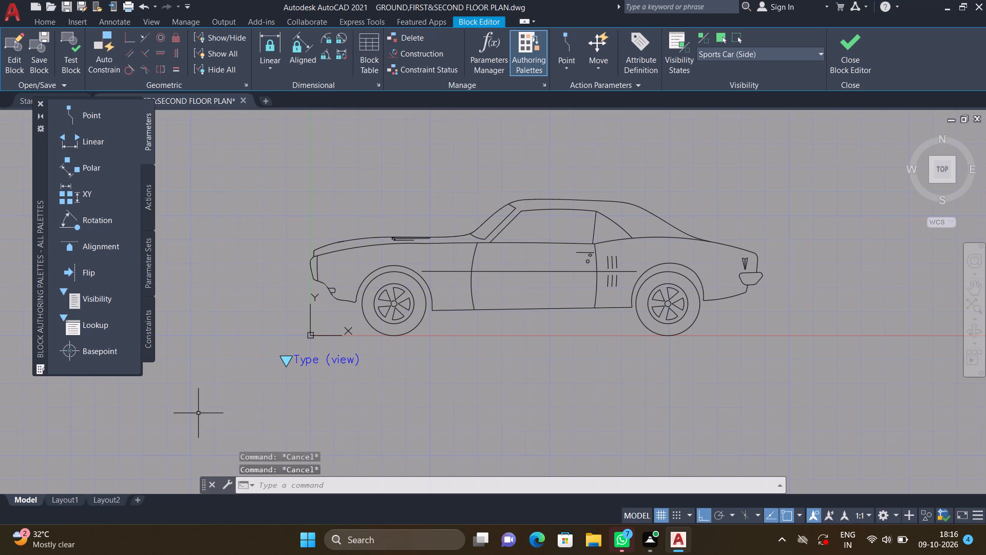
{"action": "double_click", "coordinate": [41, 103]}
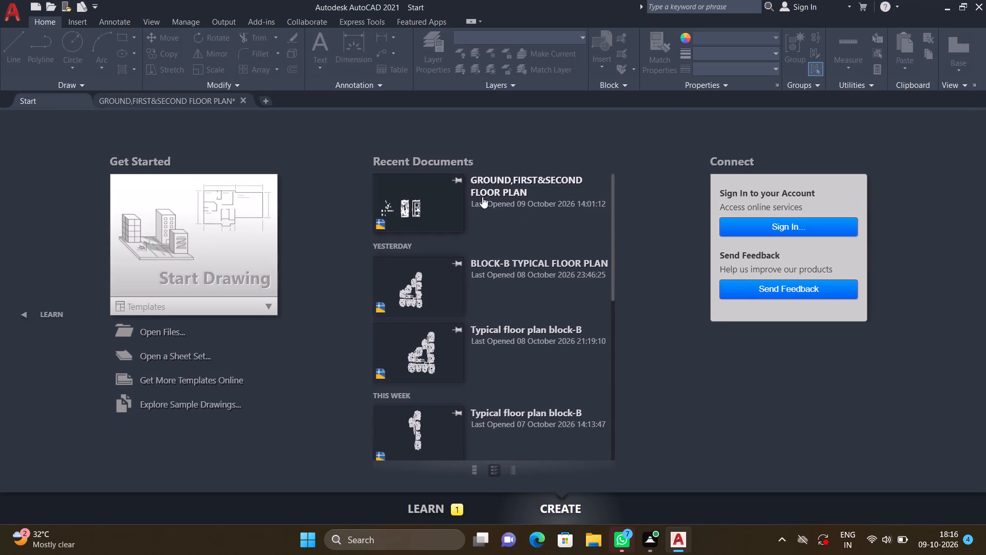
Return to the GROUND,FIRST&SECOND FLOOR PLAN drawing and undo the opening of the vehicle block in the Block Editor.
{"action": "double_click", "coordinate": [441, 205]}
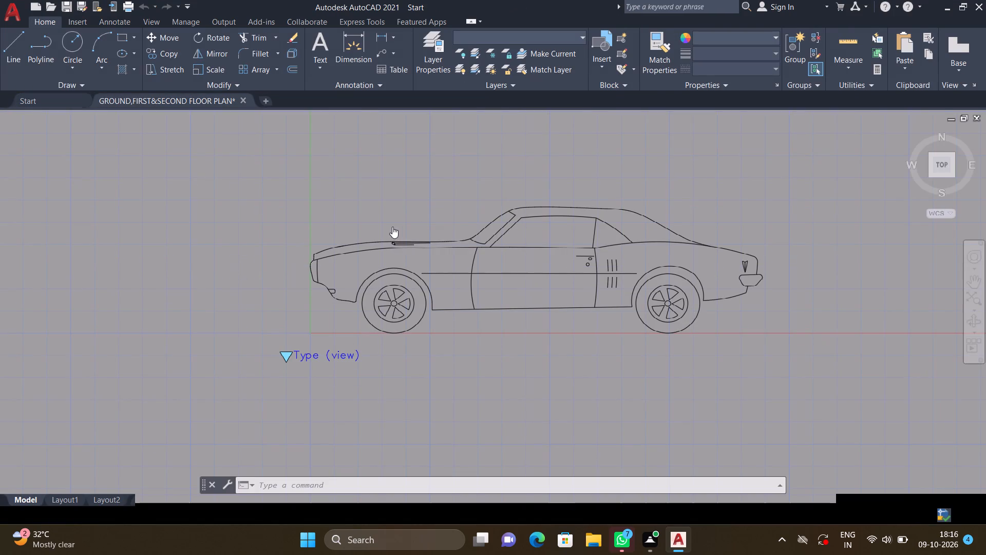
{"action": "key", "text": "Escape"}
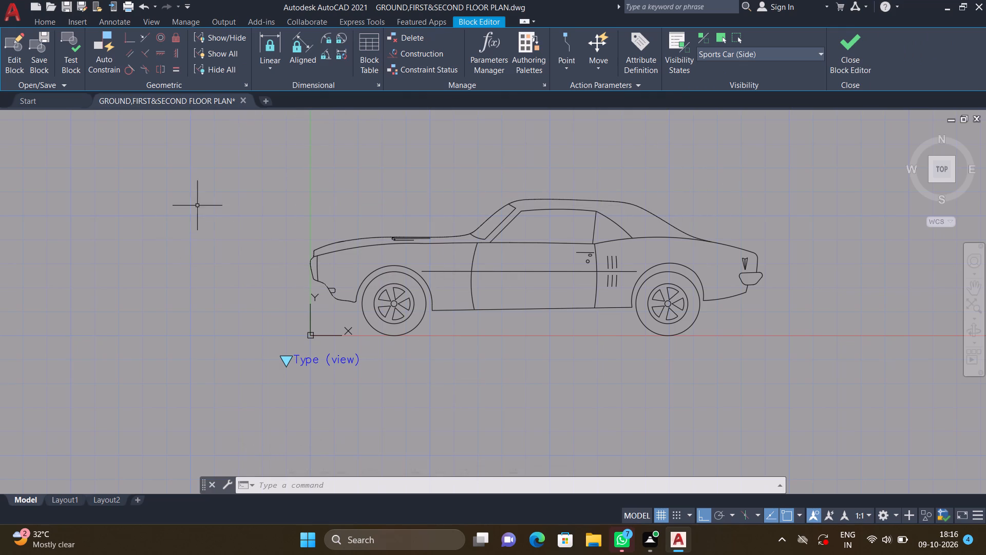
{"action": "key", "text": "Escape"}
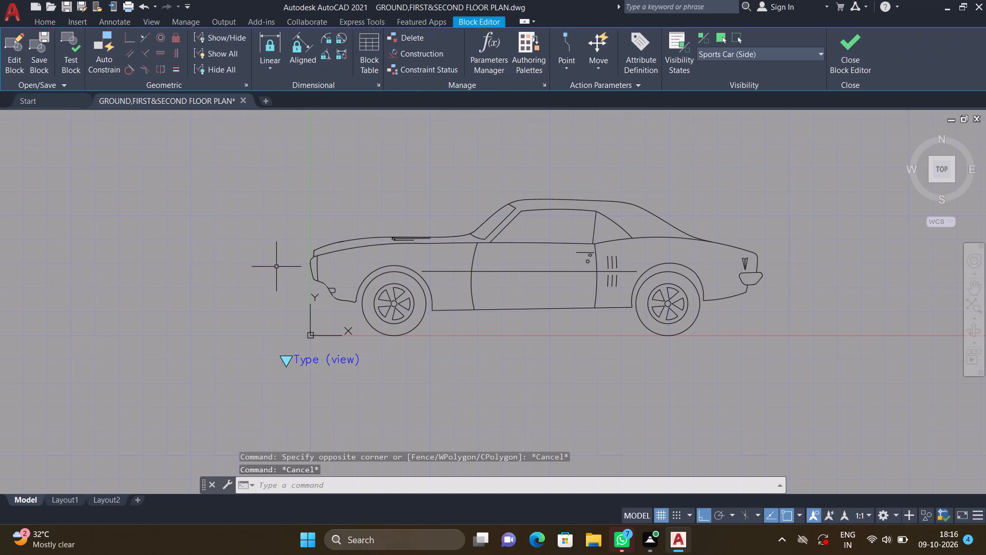
{"action": "key", "text": "ctrl+z"}
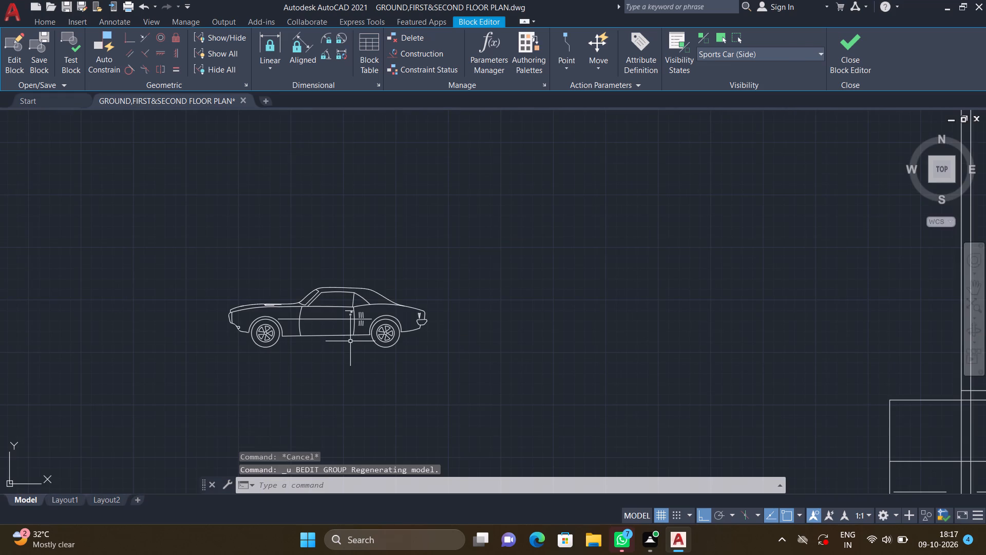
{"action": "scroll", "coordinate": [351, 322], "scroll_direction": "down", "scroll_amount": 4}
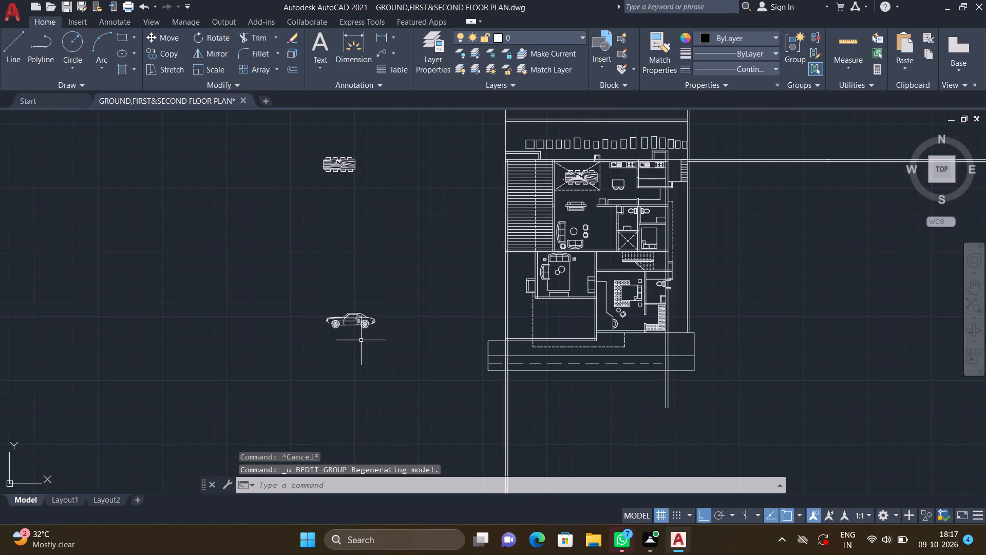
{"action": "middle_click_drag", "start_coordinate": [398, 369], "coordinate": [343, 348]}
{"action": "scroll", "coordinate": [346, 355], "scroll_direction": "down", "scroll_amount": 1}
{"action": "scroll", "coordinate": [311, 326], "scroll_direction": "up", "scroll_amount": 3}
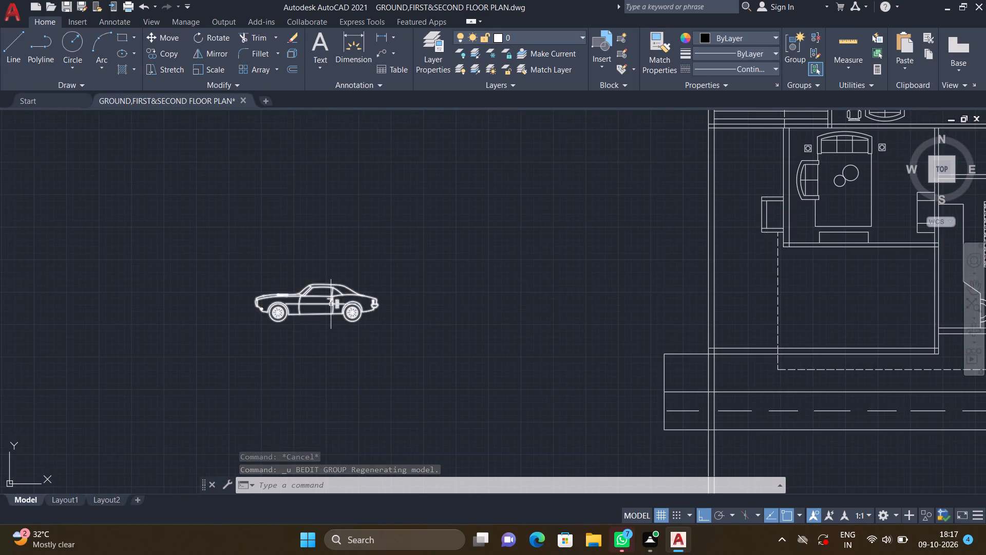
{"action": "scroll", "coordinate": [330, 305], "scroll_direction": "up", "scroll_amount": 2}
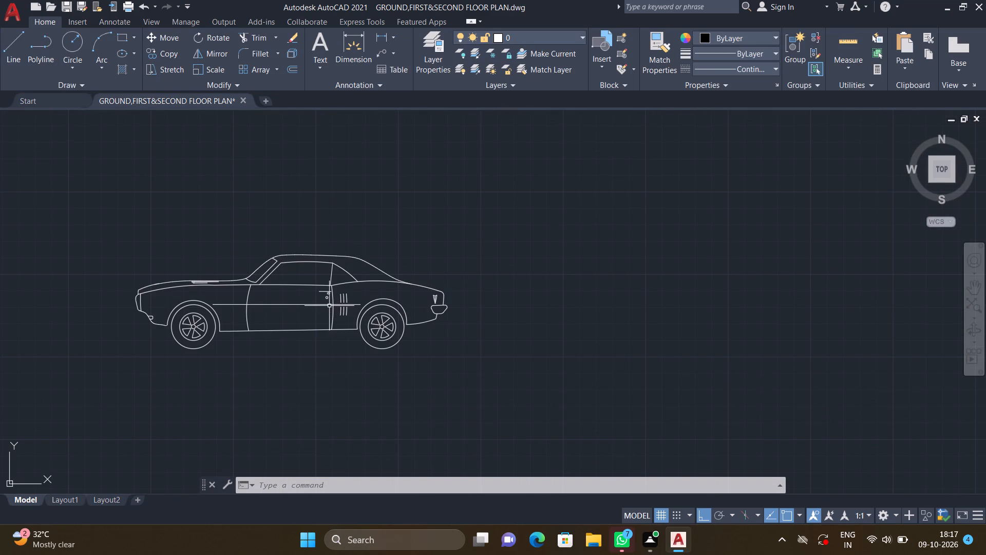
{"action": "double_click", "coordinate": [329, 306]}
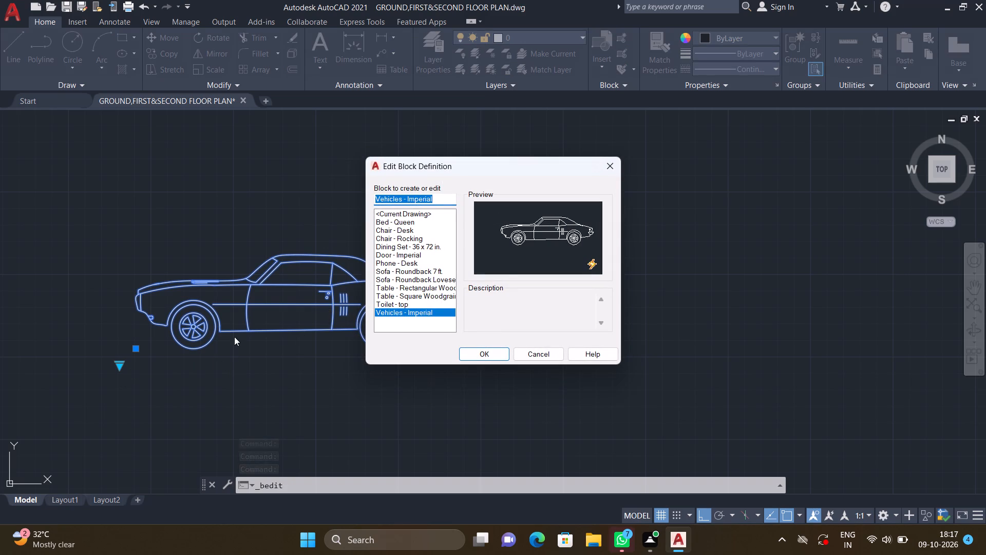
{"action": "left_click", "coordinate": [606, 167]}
Insert a second Vehicles - Imperial block from the tool palettes in the empty area west of the existing car, and close the palettes.
{"action": "scroll", "coordinate": [504, 294], "scroll_direction": "down", "scroll_amount": 3}
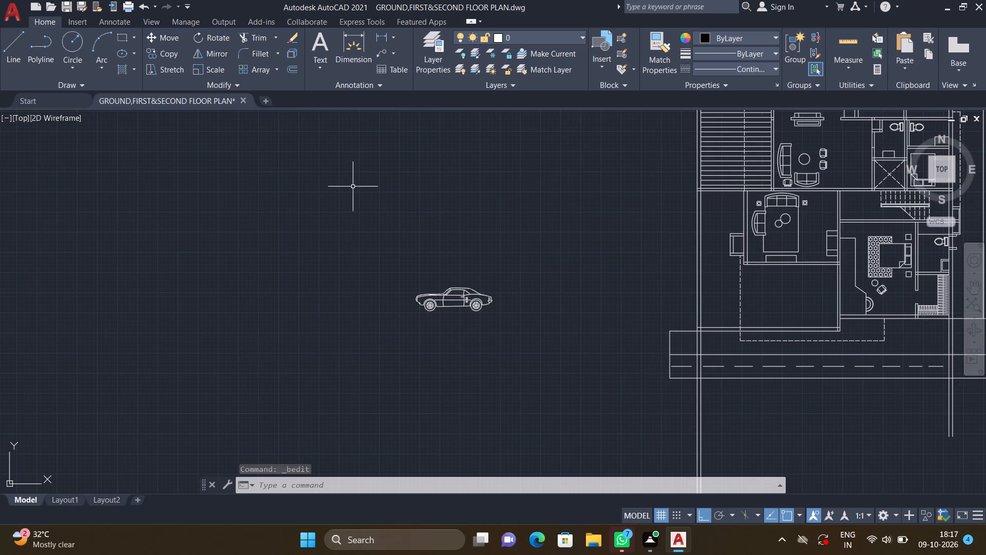
{"action": "key", "text": "t"}
{"action": "key", "text": "p"}
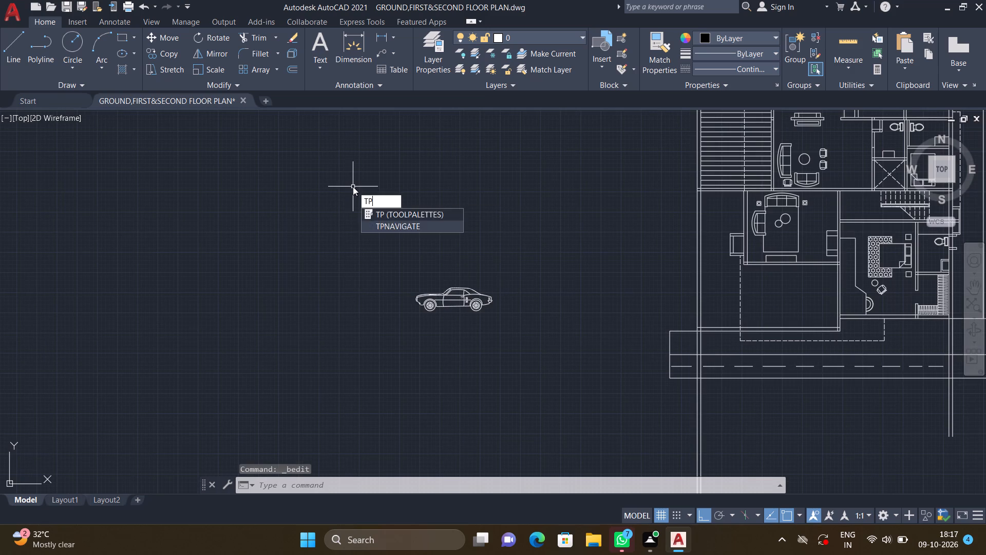
{"action": "key", "text": "Return"}
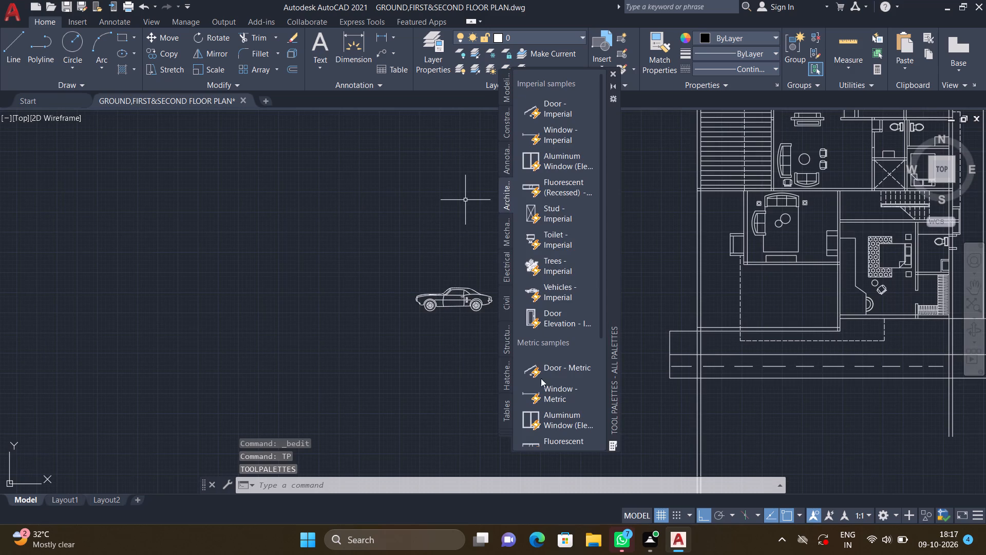
{"action": "left_click", "coordinate": [544, 288]}
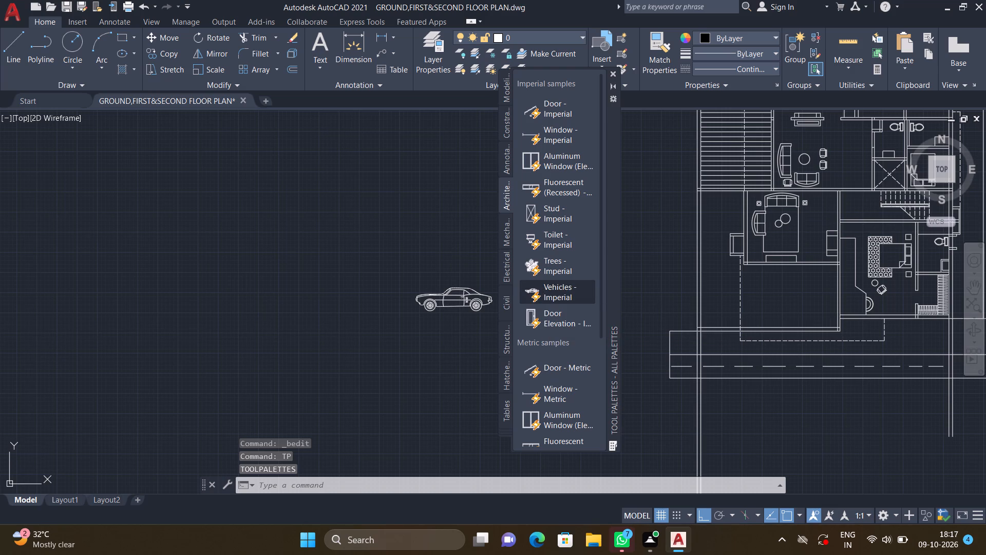
{"action": "left_click", "coordinate": [202, 316]}
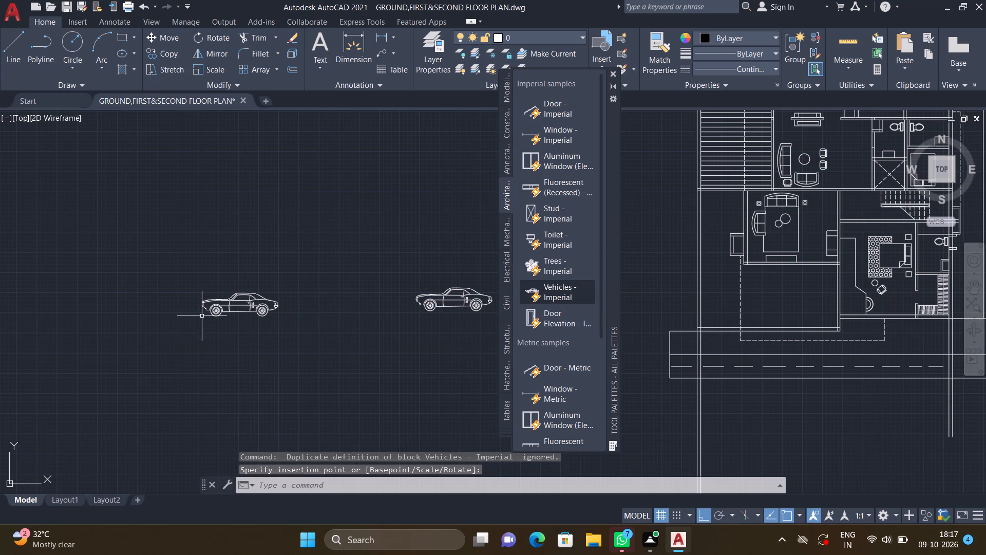
{"action": "left_click", "coordinate": [612, 70]}
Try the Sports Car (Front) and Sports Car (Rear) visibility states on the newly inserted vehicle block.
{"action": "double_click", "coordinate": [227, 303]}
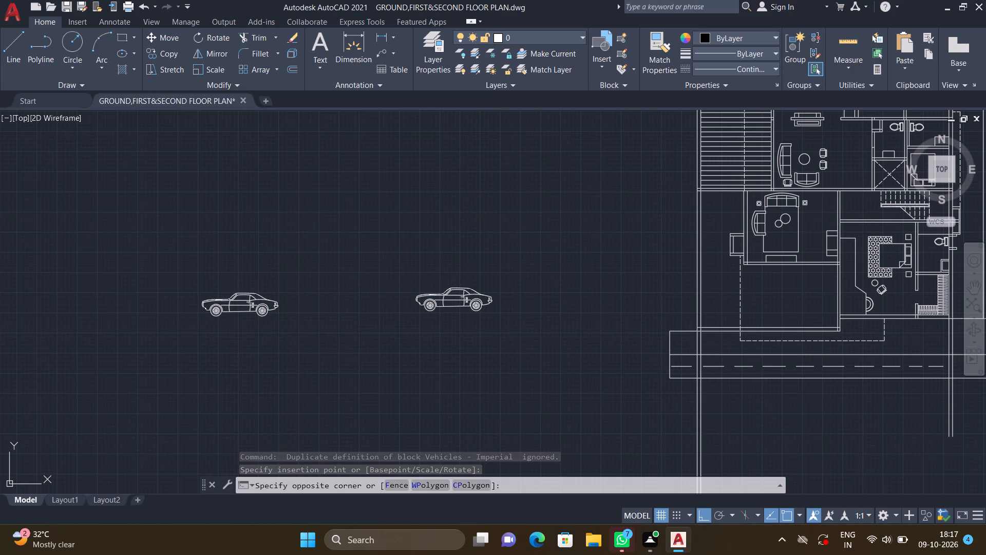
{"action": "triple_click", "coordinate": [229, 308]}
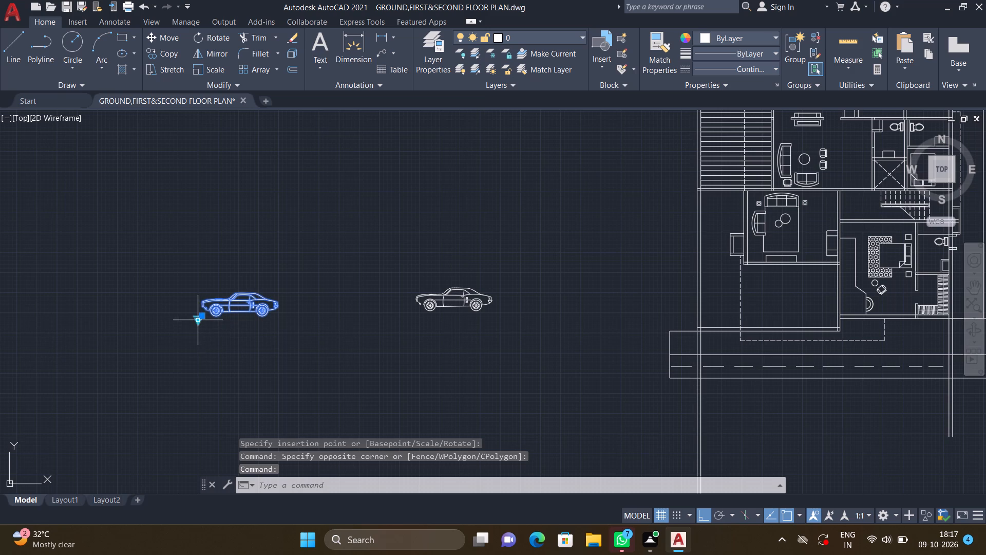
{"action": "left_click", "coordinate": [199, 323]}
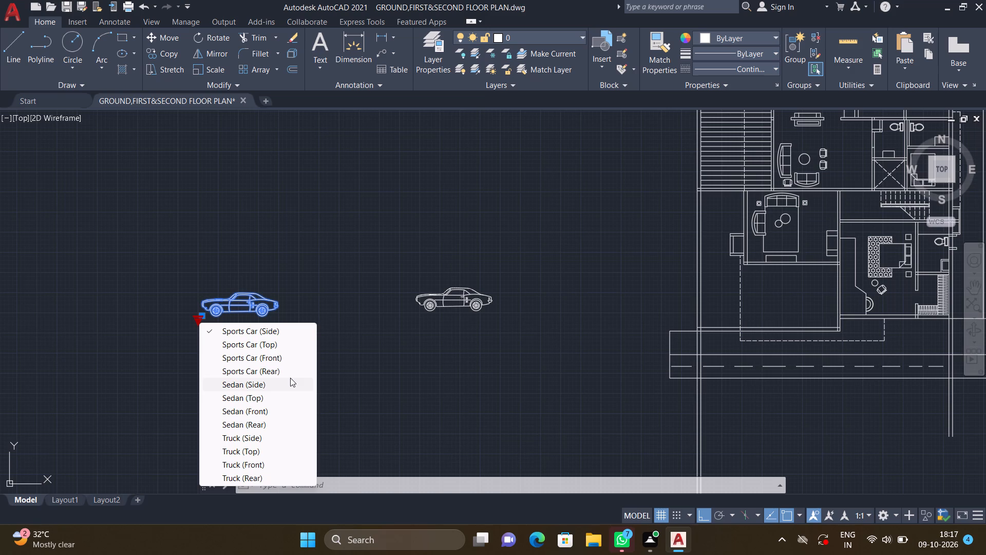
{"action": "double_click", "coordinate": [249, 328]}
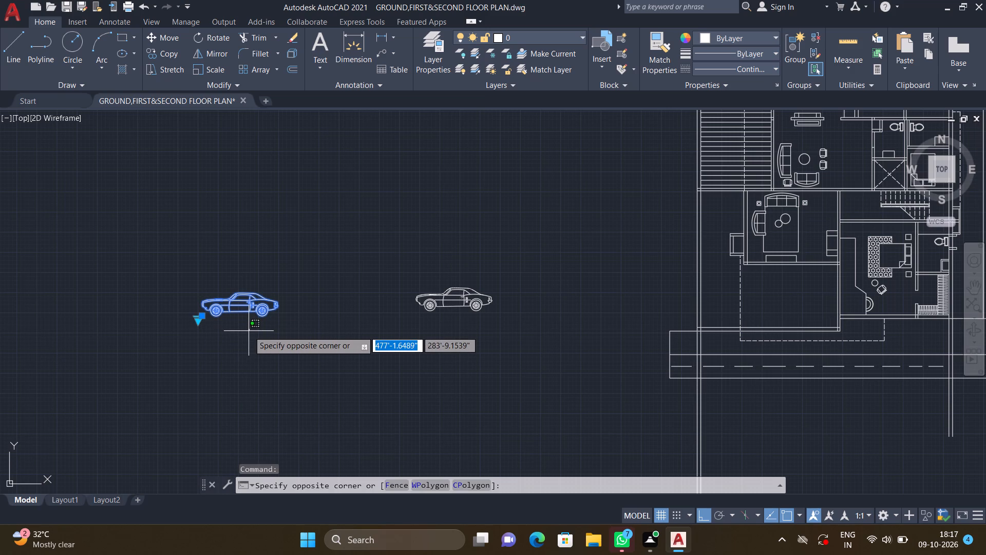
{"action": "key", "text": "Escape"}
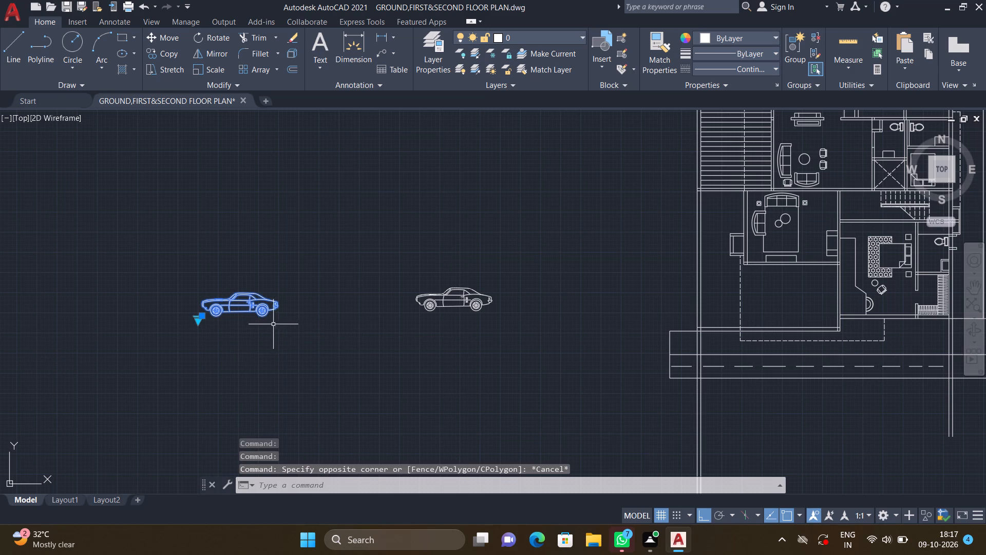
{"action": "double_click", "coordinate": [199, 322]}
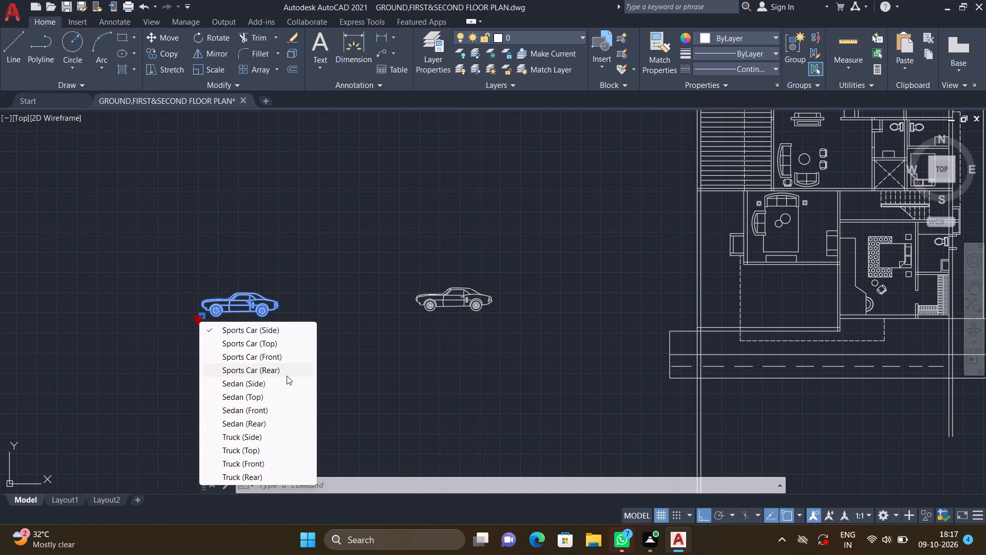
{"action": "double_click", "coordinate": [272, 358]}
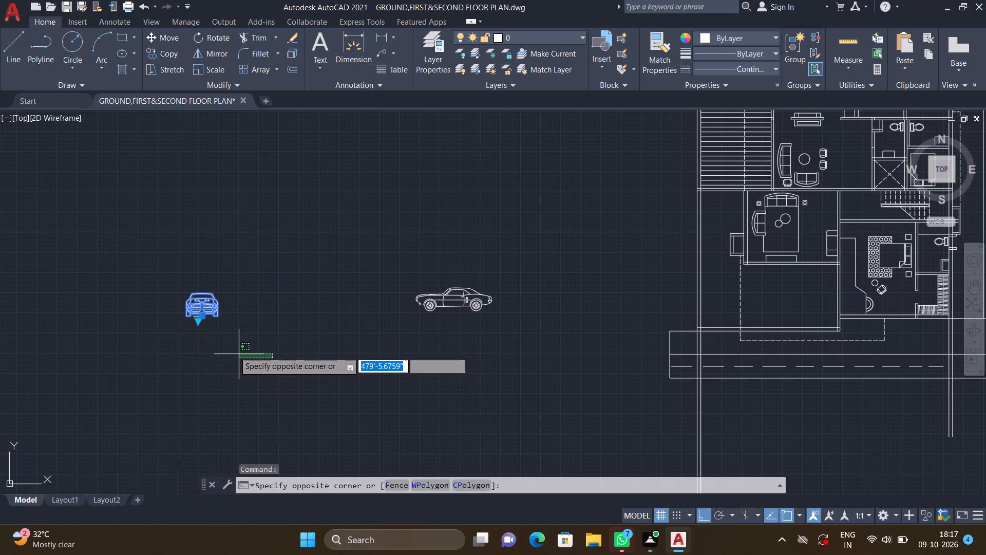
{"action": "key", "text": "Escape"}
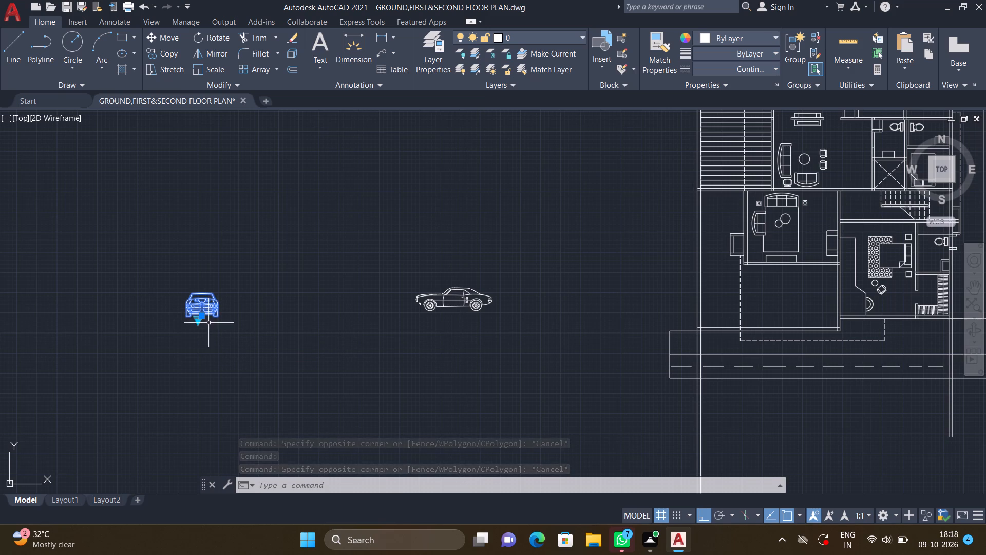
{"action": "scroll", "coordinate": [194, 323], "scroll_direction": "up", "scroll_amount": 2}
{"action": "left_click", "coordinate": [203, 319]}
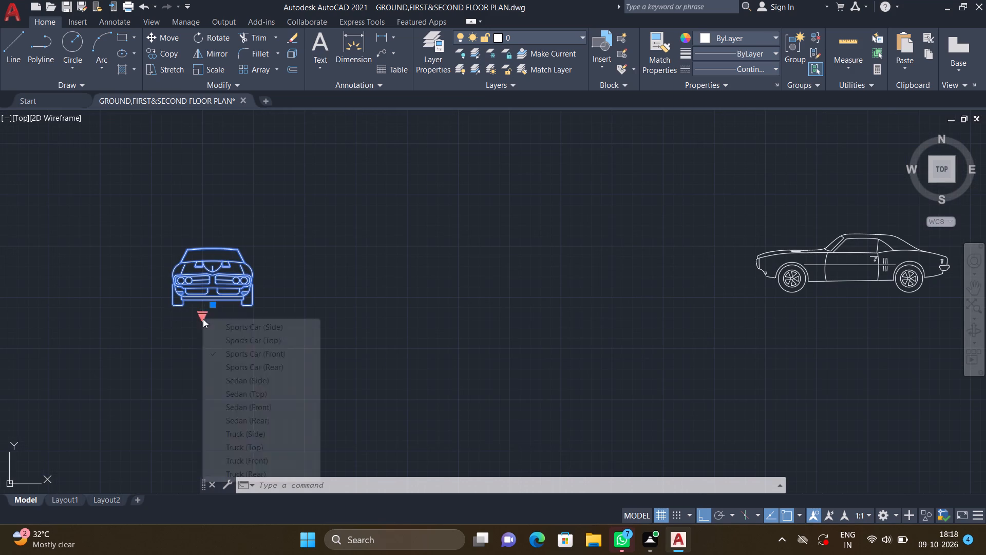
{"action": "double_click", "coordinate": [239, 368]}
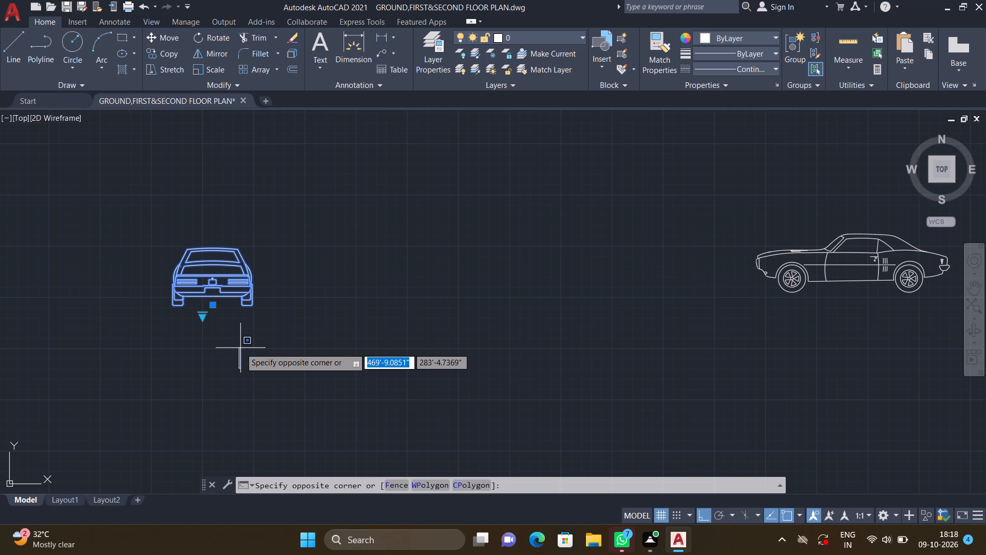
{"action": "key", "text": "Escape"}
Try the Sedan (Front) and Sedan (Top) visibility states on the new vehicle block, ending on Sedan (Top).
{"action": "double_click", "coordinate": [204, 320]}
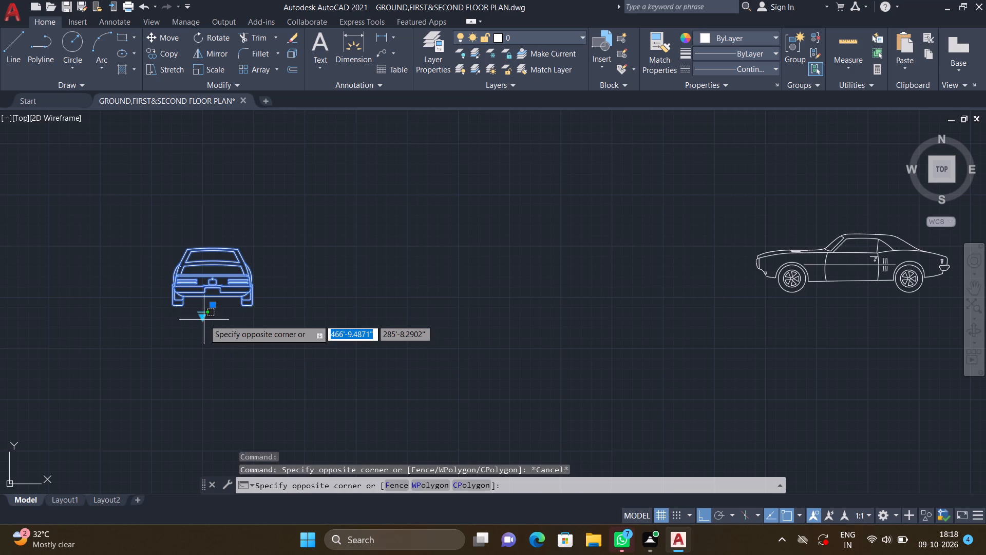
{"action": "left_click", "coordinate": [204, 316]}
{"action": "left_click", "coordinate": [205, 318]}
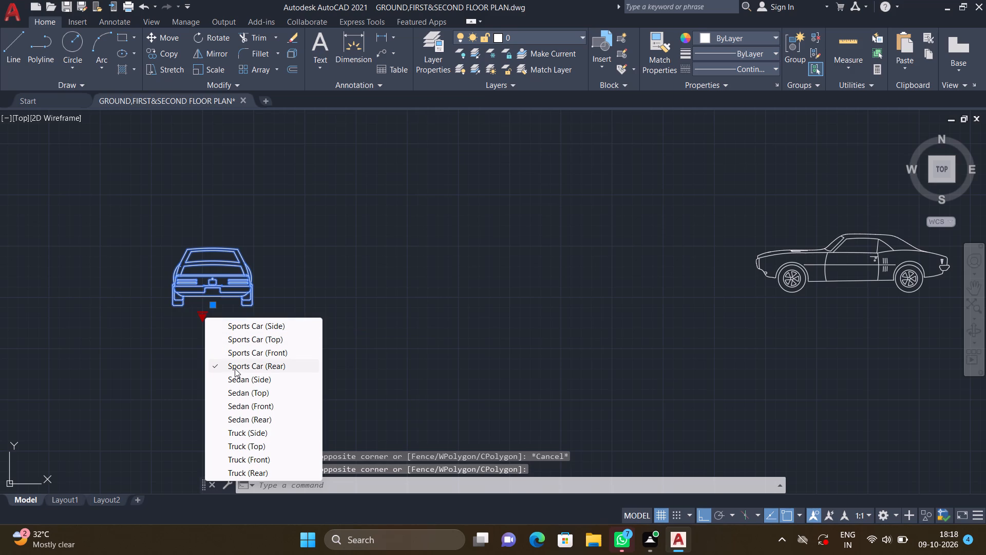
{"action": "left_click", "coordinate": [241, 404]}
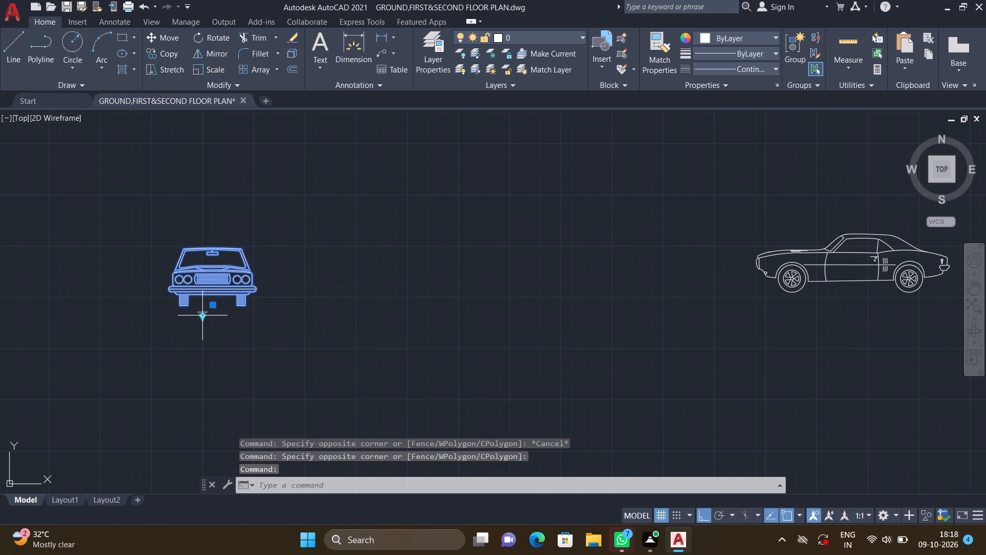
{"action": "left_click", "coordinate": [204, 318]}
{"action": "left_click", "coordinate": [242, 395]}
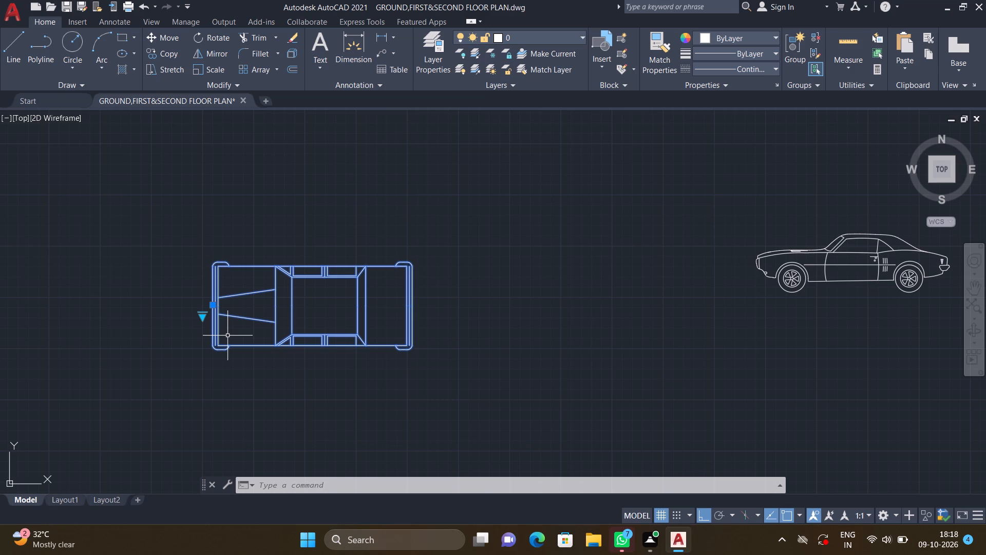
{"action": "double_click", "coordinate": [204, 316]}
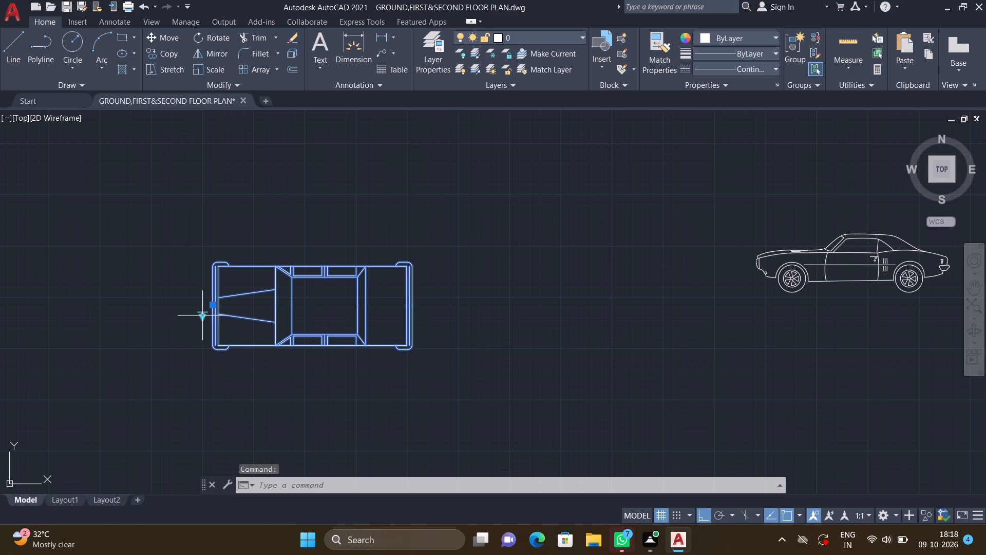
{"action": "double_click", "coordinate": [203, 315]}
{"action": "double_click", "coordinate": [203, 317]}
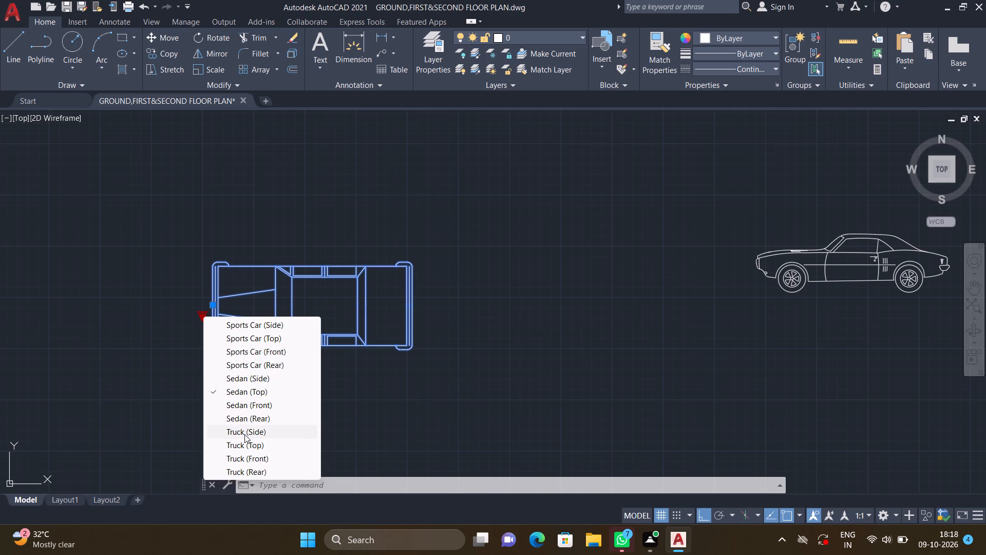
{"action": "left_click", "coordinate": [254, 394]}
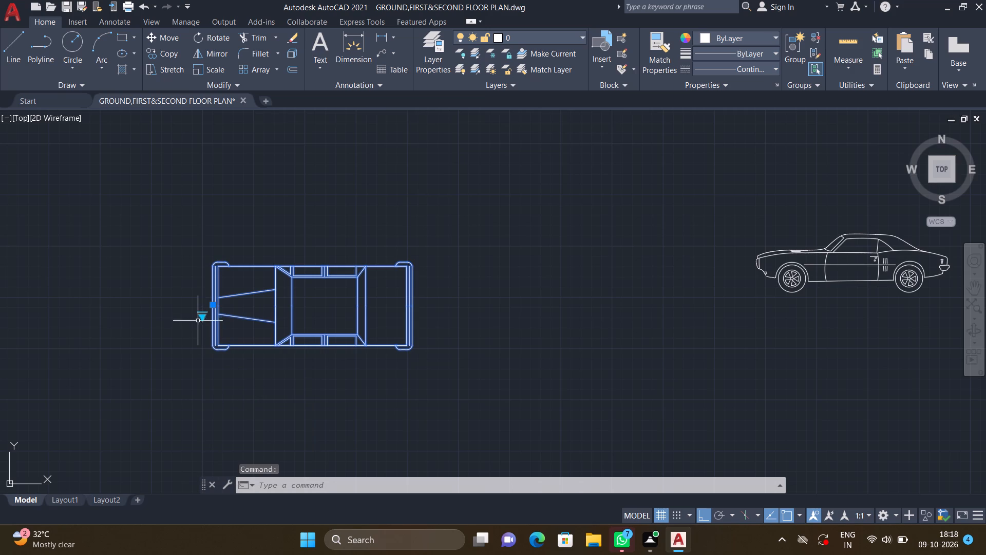
Set the new vehicle block's visibility state back to Sports Car (Side).
{"action": "left_click", "coordinate": [201, 313]}
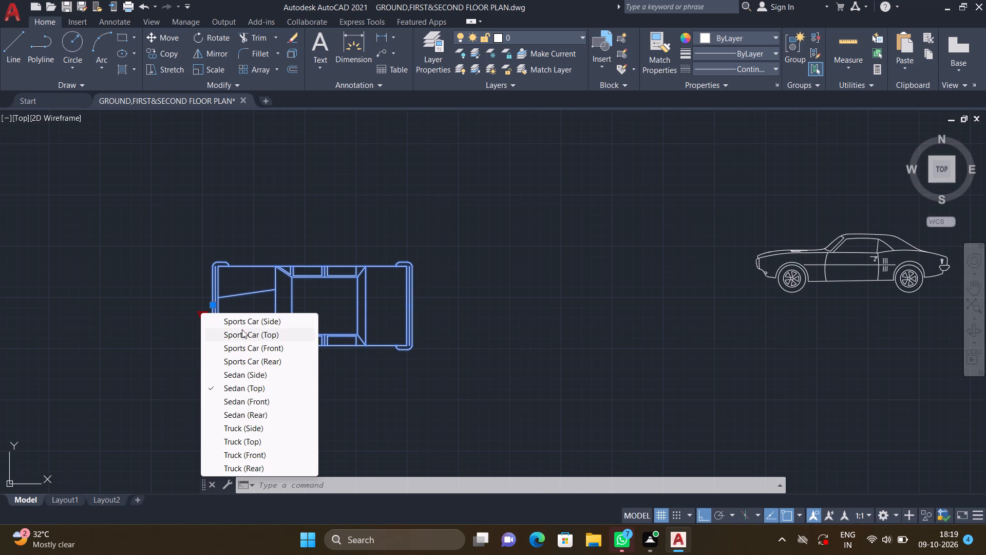
{"action": "left_click", "coordinate": [255, 320]}
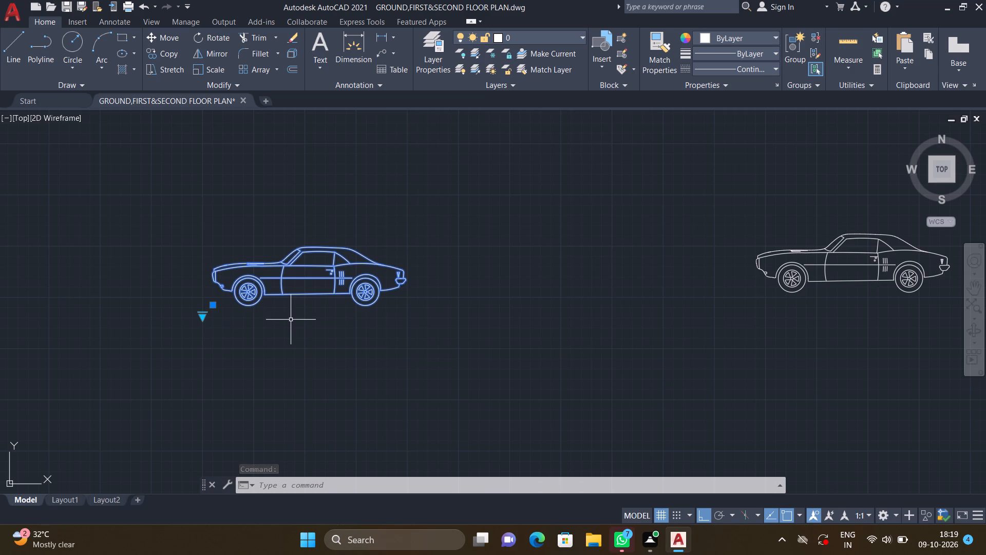
Rotate the newly inserted side-view car block 90° about a point on its roof so it stands vertically.
{"action": "key", "text": "Escape"}
{"action": "type", "text": "RO"}
{"action": "key", "text": "Return"}
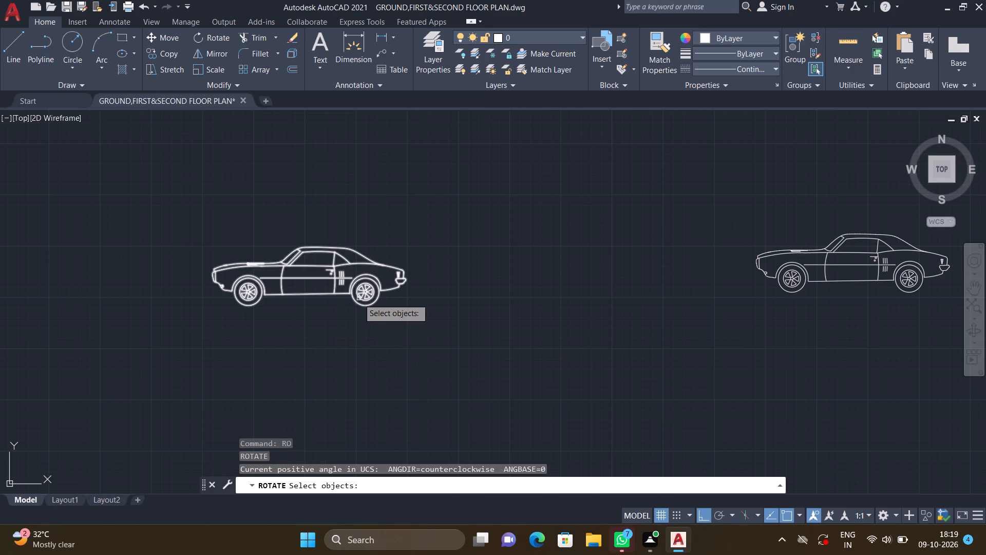
{"action": "double_click", "coordinate": [358, 299]}
{"action": "key", "text": "Return"}
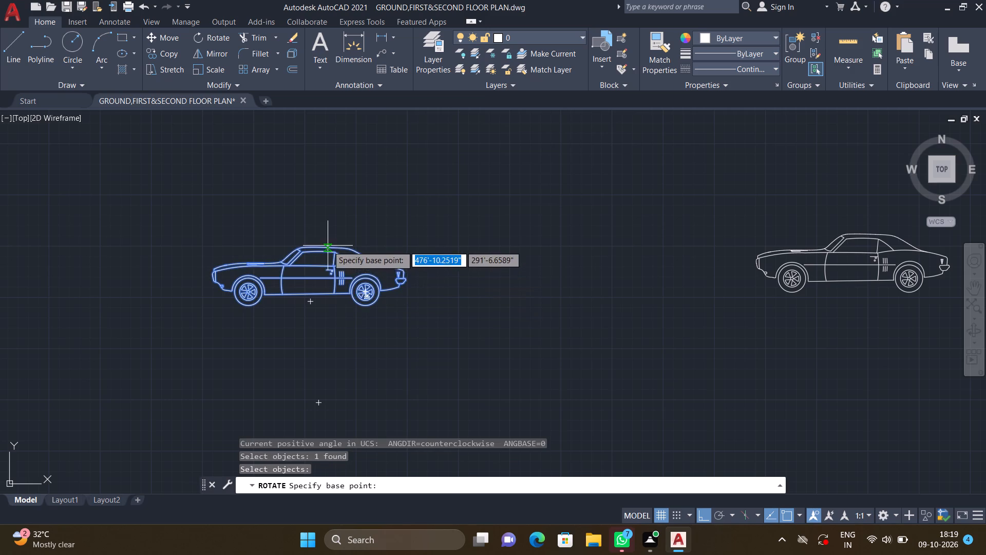
{"action": "double_click", "coordinate": [328, 246]}
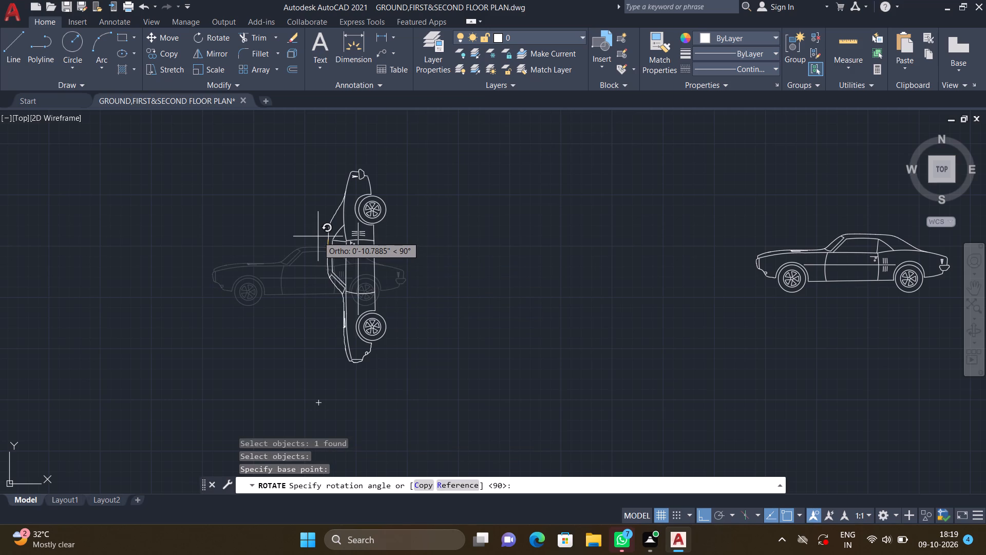
{"action": "left_click", "coordinate": [318, 236]}
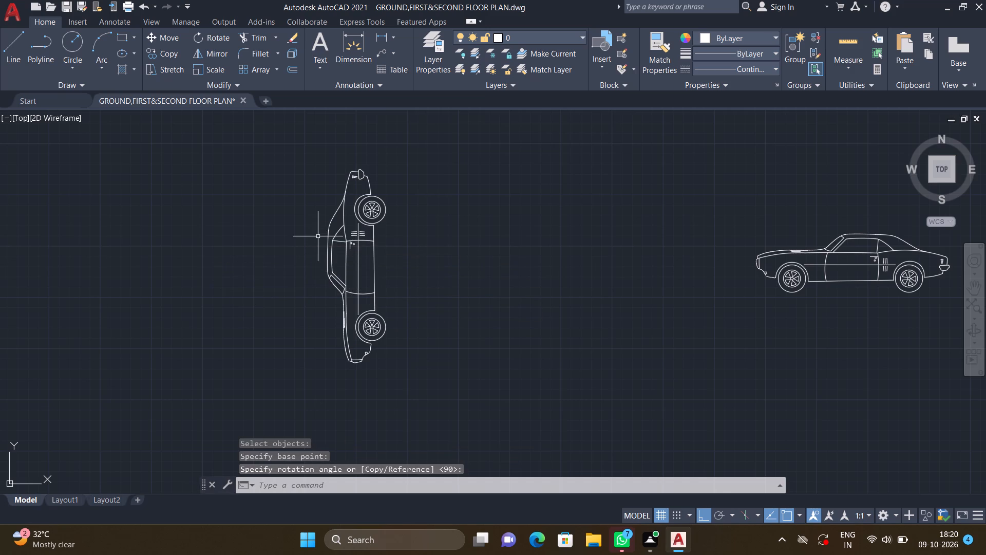
Set the rotated vehicle block's visibility state to Sports Car (Top).
{"action": "scroll", "coordinate": [457, 289], "scroll_direction": "down", "scroll_amount": 1}
{"action": "scroll", "coordinate": [452, 344], "scroll_direction": "down", "scroll_amount": 1}
{"action": "middle_click_drag", "start_coordinate": [452, 344], "coordinate": [443, 338]}
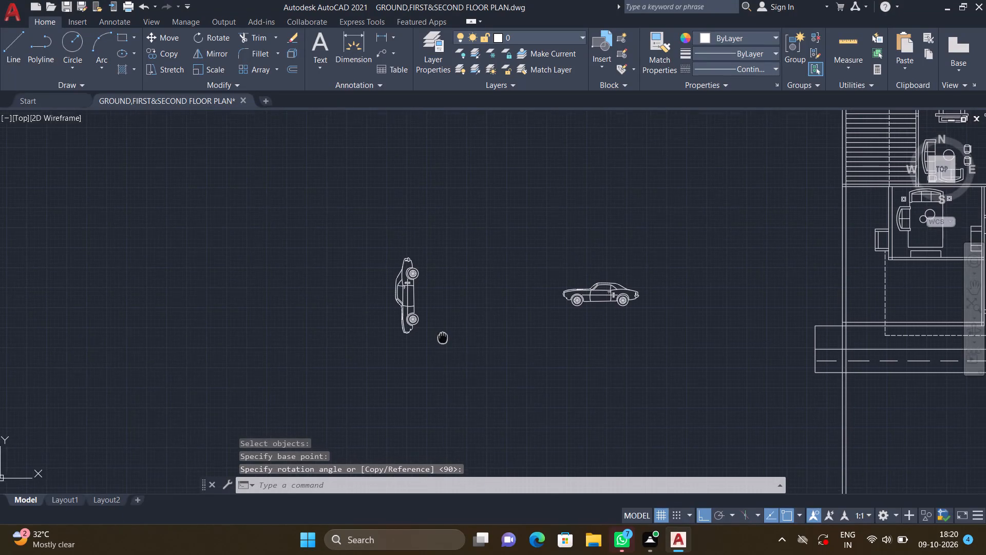
{"action": "scroll", "coordinate": [408, 330], "scroll_direction": "up", "scroll_amount": 2}
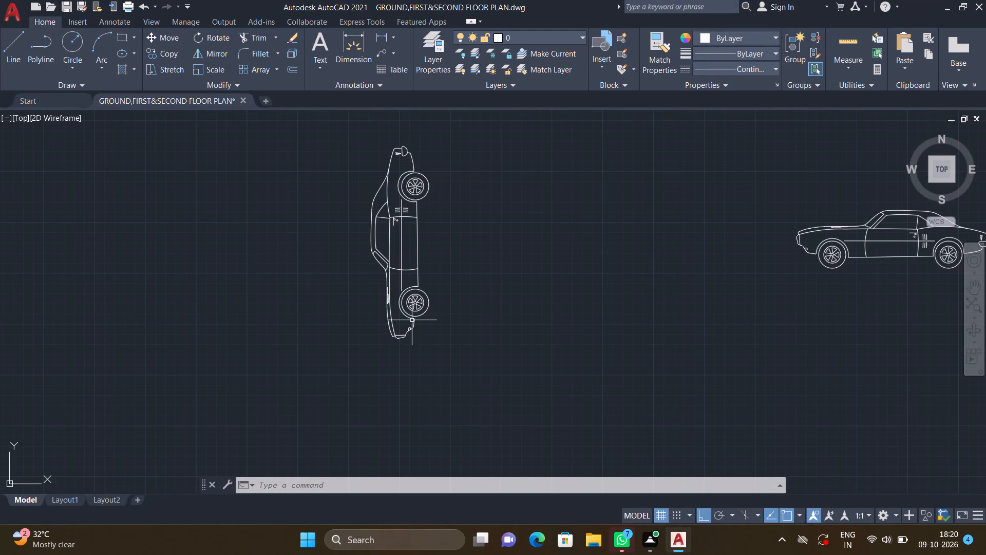
{"action": "double_click", "coordinate": [400, 261]}
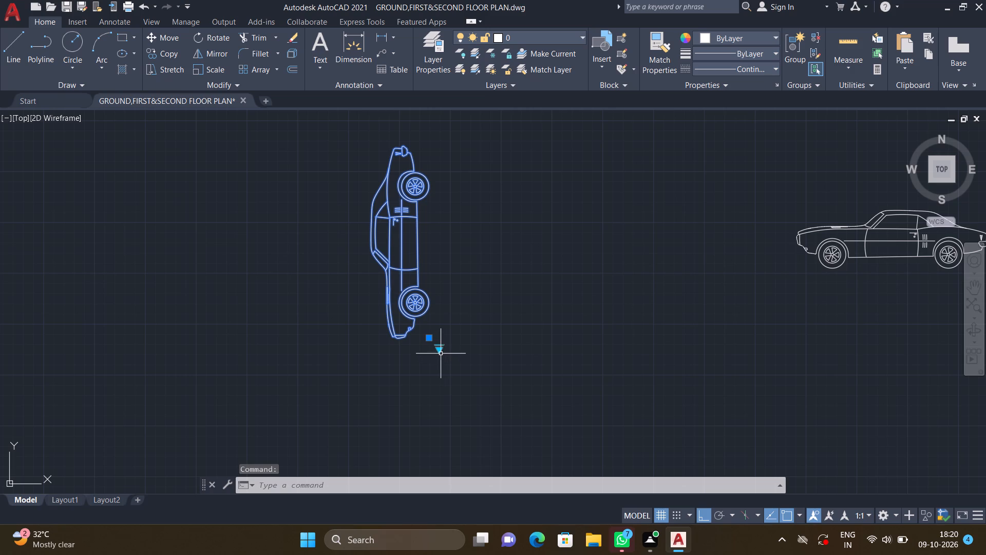
{"action": "double_click", "coordinate": [439, 353]}
{"action": "left_click", "coordinate": [440, 351]}
{"action": "left_click", "coordinate": [441, 351]}
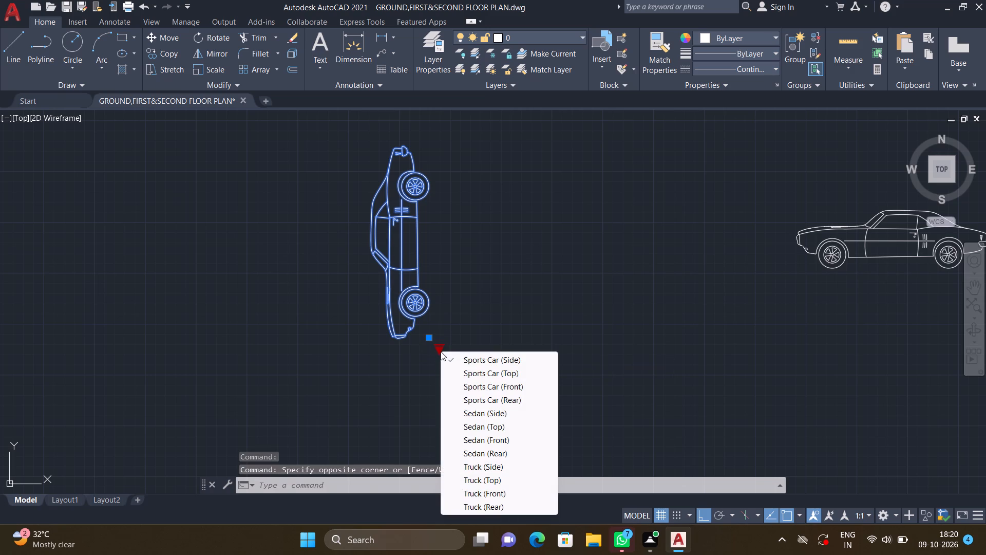
{"action": "left_click", "coordinate": [490, 375]}
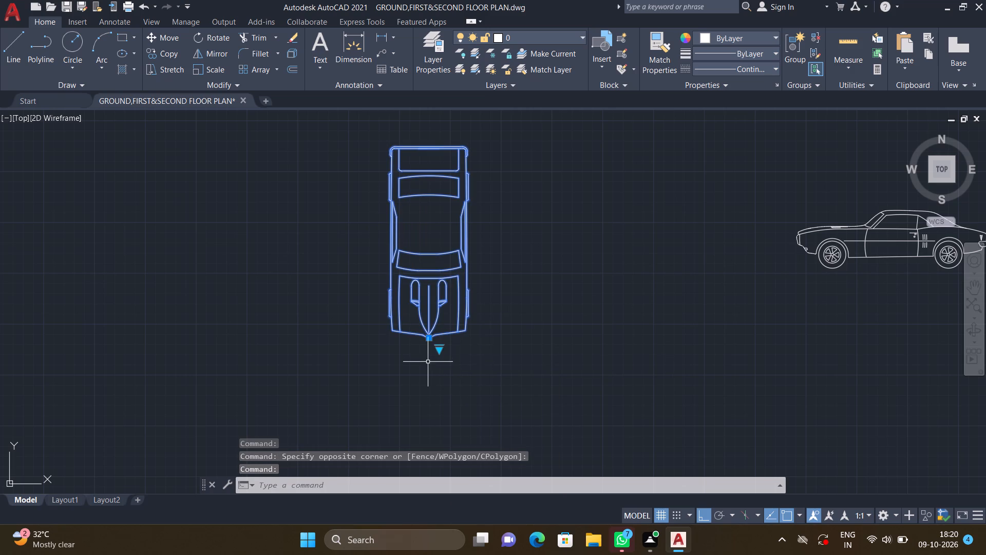
{"action": "middle_click_drag", "start_coordinate": [500, 349], "coordinate": [387, 382]}
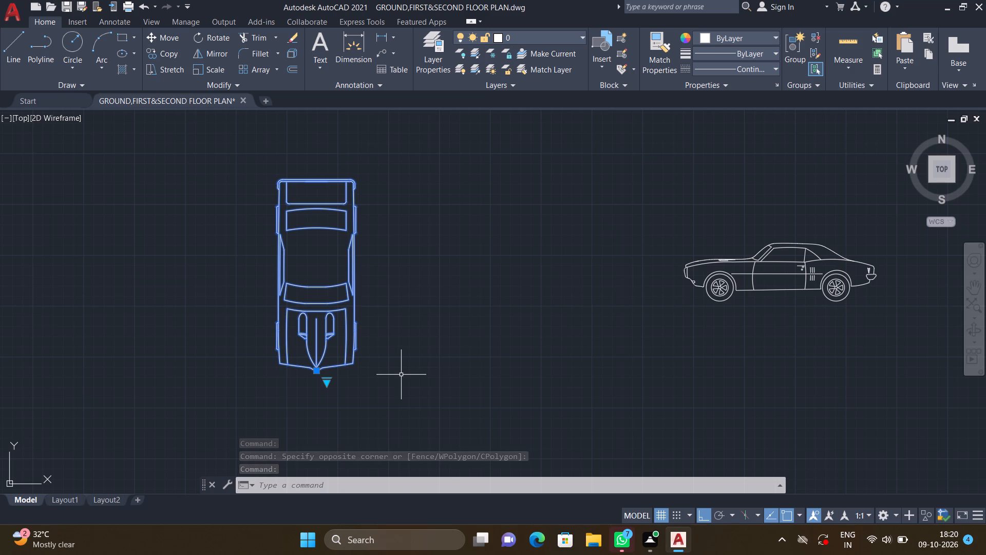
{"action": "key", "text": "Escape"}
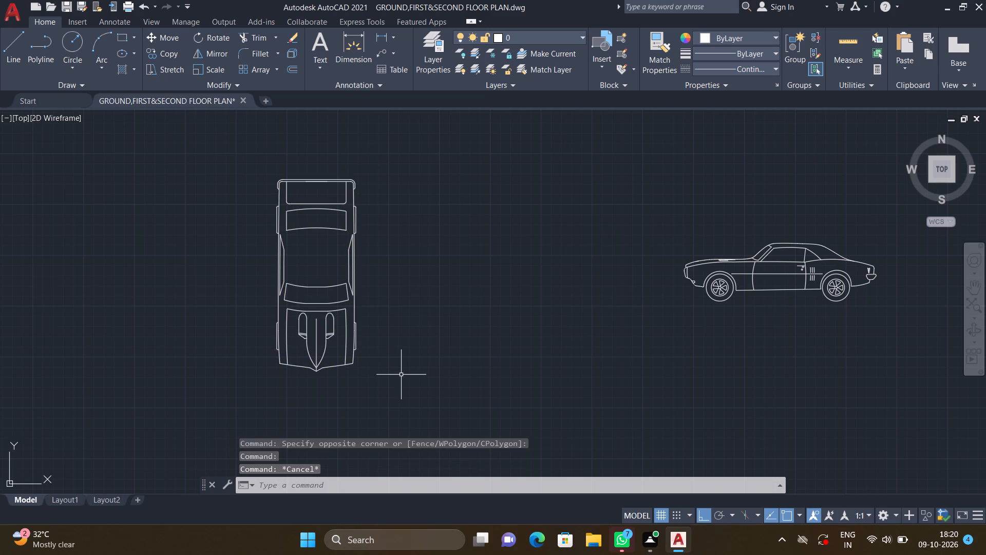
Copy the top-view car, from the midpoint of its rear edge, to the empty area just south of the side-view car, with Ortho off.
{"action": "key", "text": "c"}
{"action": "key", "text": "o"}
{"action": "key", "text": "Return"}
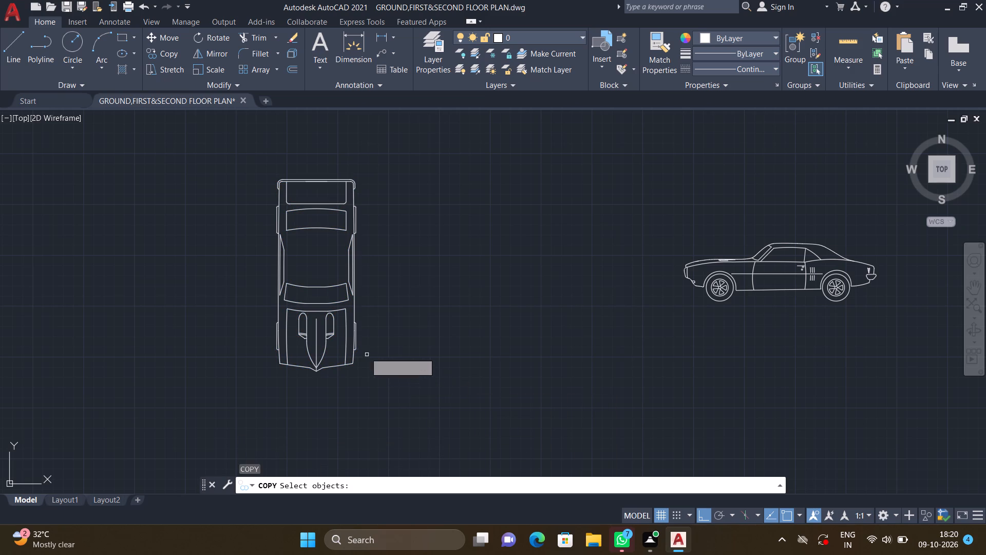
{"action": "double_click", "coordinate": [354, 341]}
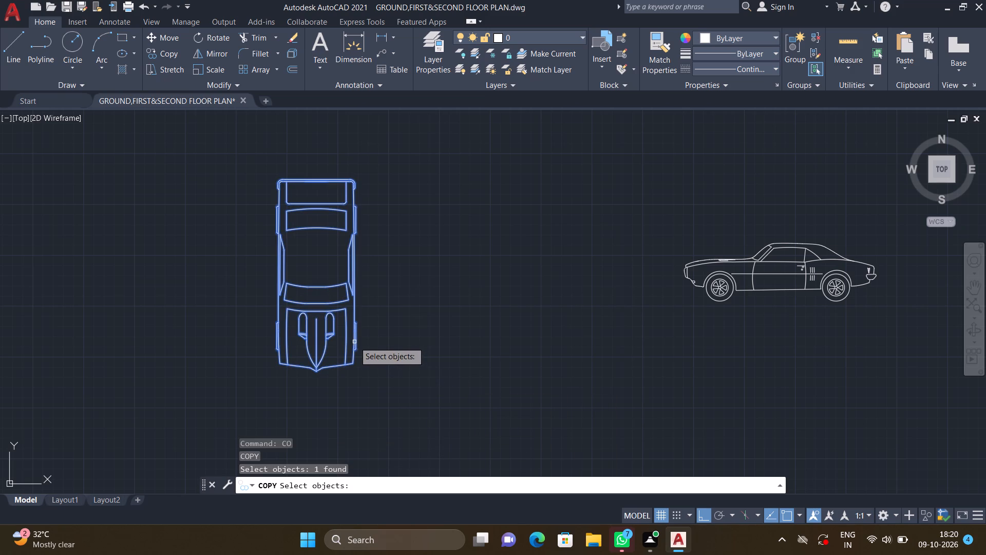
{"action": "key", "text": "Return"}
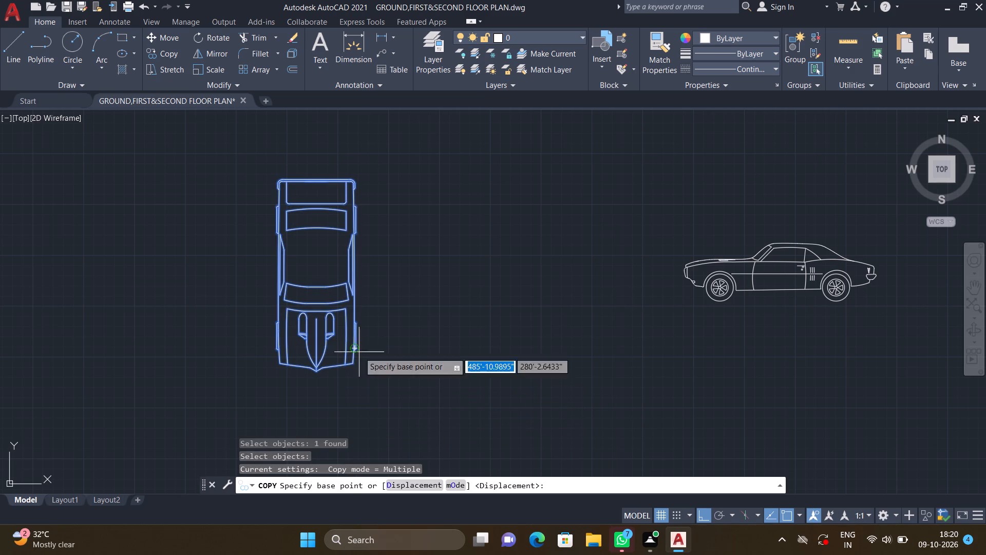
{"action": "left_click", "coordinate": [315, 182]}
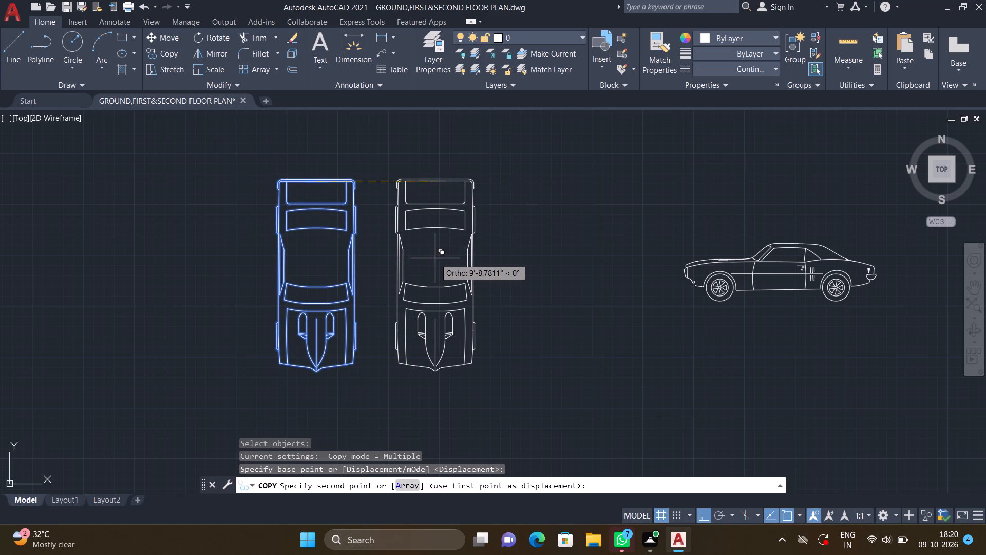
{"action": "key", "text": "F8"}
{"action": "scroll", "coordinate": [431, 257], "scroll_direction": "down", "scroll_amount": 3}
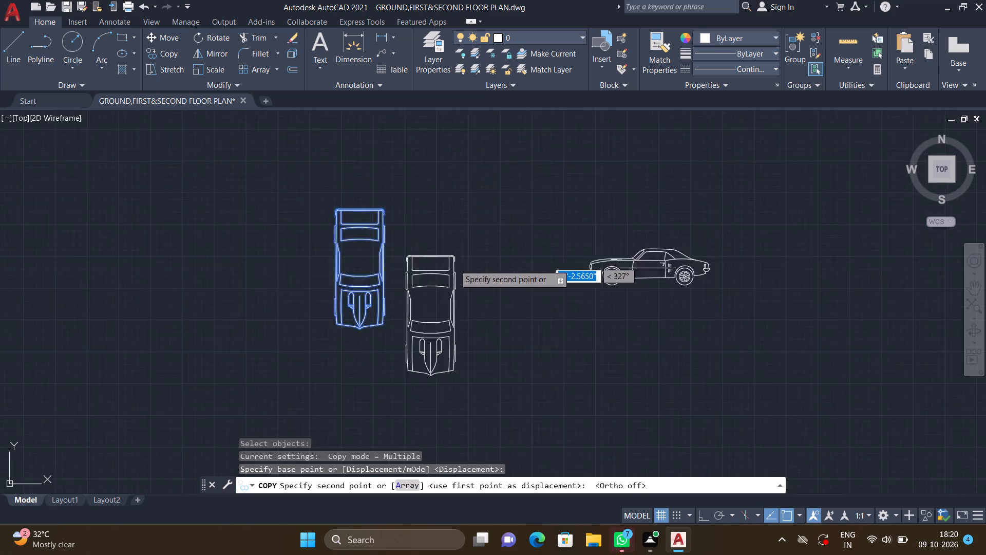
{"action": "middle_click_drag", "start_coordinate": [498, 310], "coordinate": [419, 283]}
{"action": "scroll", "coordinate": [406, 283], "scroll_direction": "down", "scroll_amount": 1}
{"action": "middle_click_drag", "start_coordinate": [560, 283], "coordinate": [485, 322]}
{"action": "scroll", "coordinate": [483, 297], "scroll_direction": "up", "scroll_amount": 2}
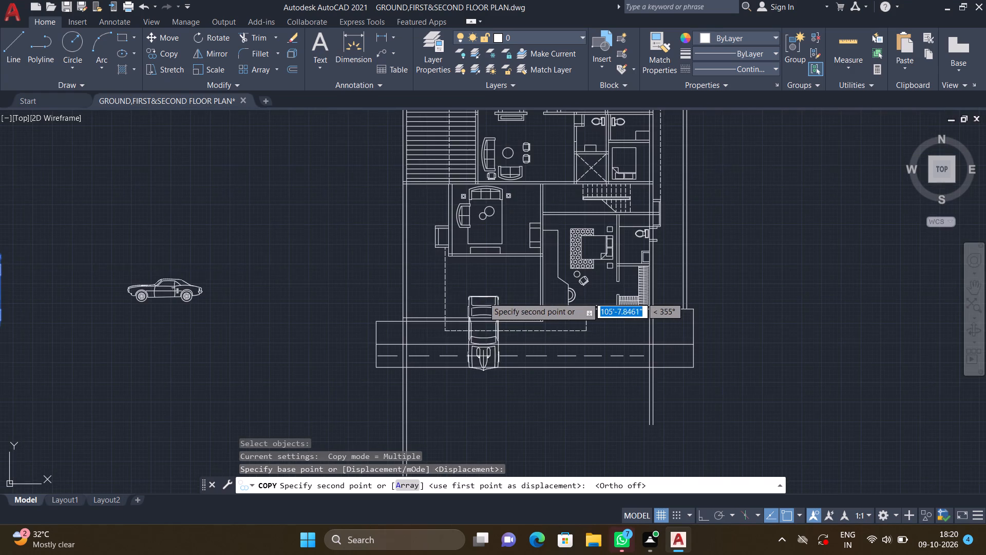
{"action": "scroll", "coordinate": [470, 263], "scroll_direction": "up", "scroll_amount": 3}
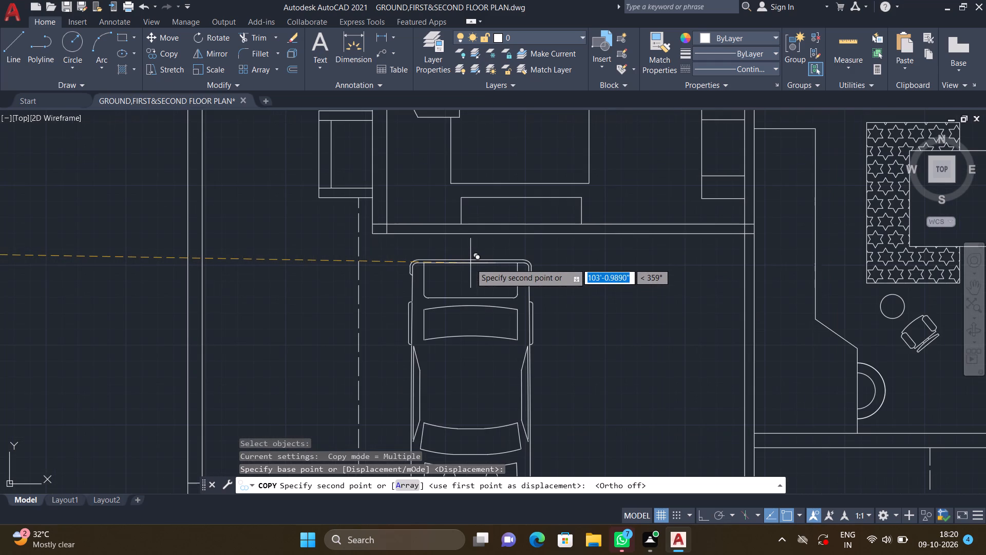
{"action": "scroll", "coordinate": [405, 277], "scroll_direction": "down", "scroll_amount": 3}
{"action": "middle_click_drag", "start_coordinate": [211, 301], "coordinate": [497, 279]}
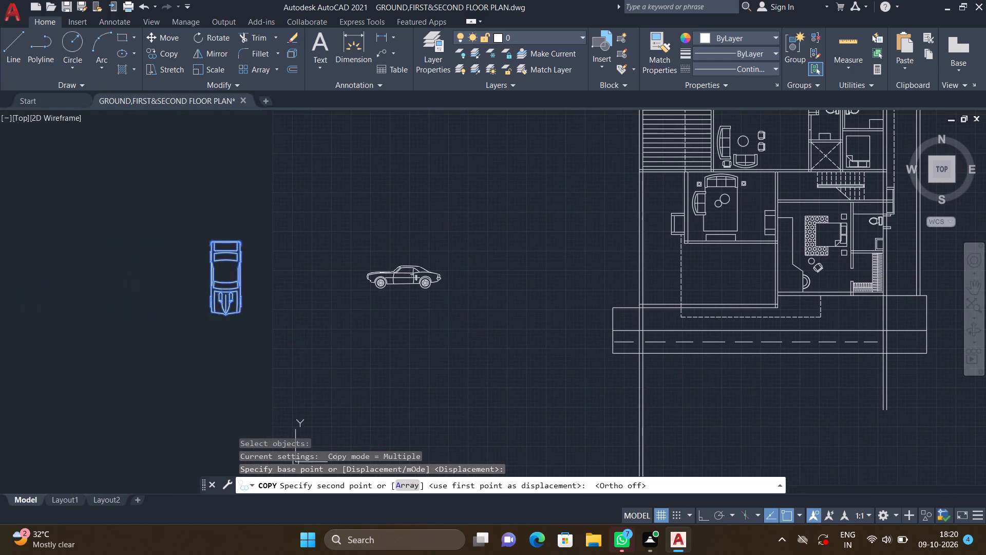
{"action": "double_click", "coordinate": [337, 331]}
{"action": "key", "text": "Return"}
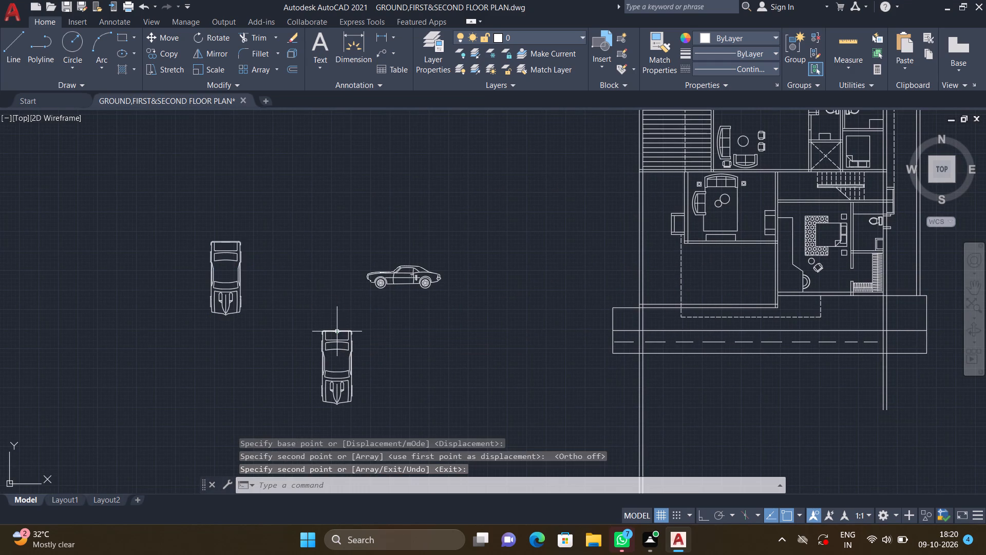
Scale the copied top-view car down freehand to somewhat over half its size, about a point near its centre.
{"action": "key", "text": "s"}
{"action": "key", "text": "c"}
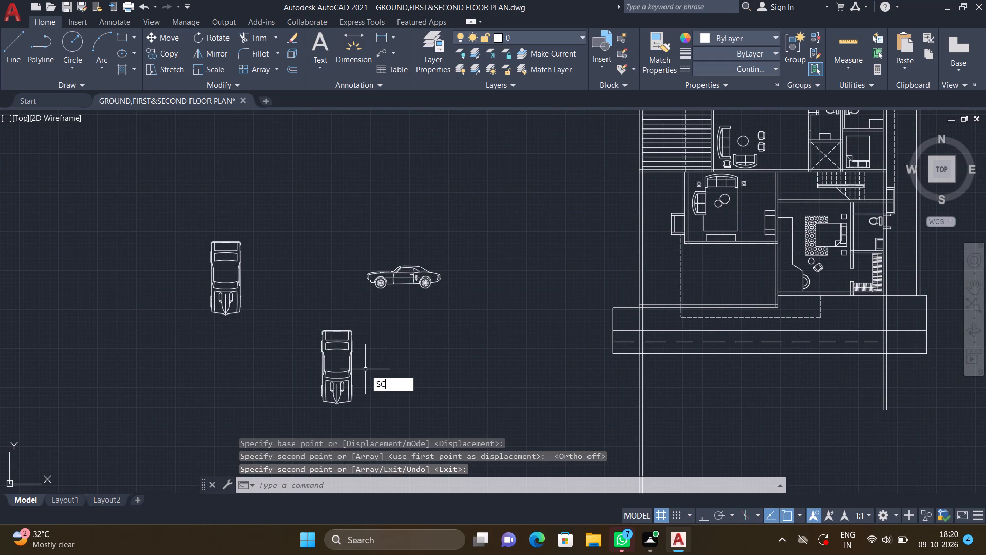
{"action": "key", "text": "Return"}
{"action": "middle_click_drag", "start_coordinate": [357, 366], "coordinate": [343, 304]}
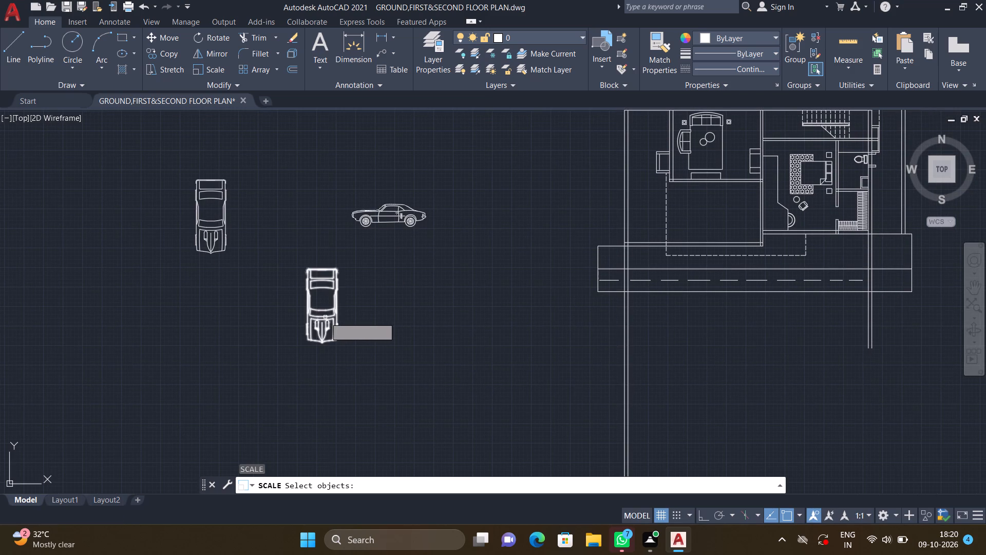
{"action": "double_click", "coordinate": [325, 317]}
{"action": "key", "text": "Return"}
{"action": "scroll", "coordinate": [325, 317], "scroll_direction": "up", "scroll_amount": 1}
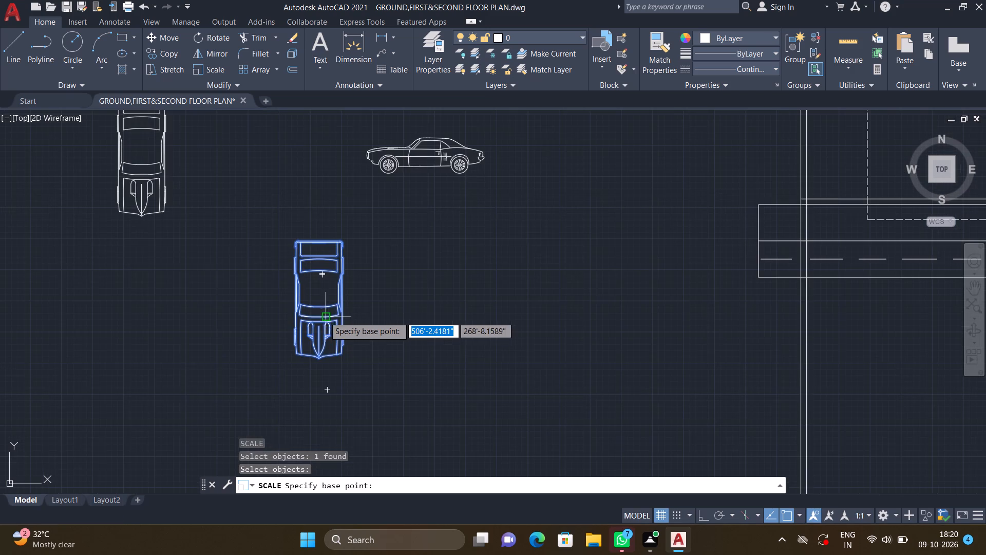
{"action": "left_click", "coordinate": [320, 304]}
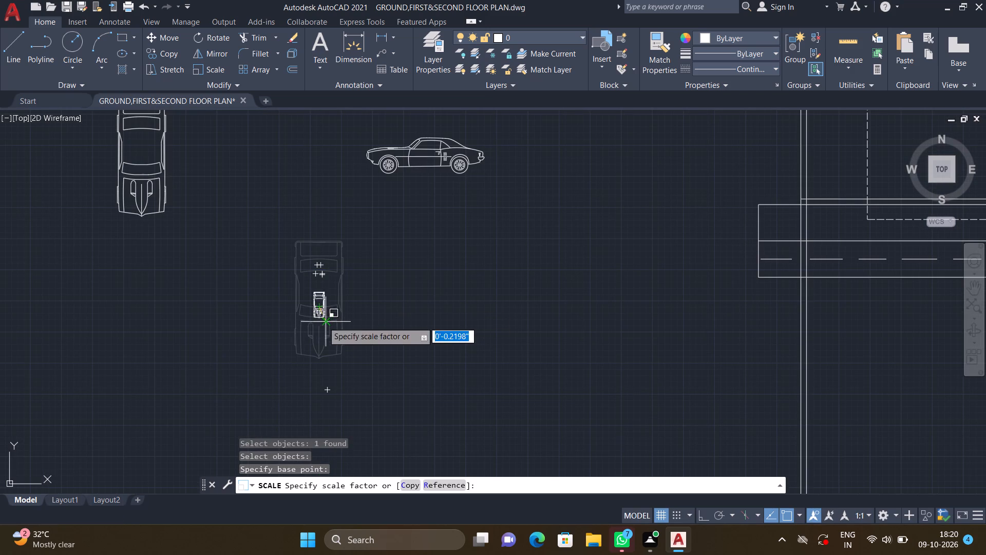
{"action": "left_click", "coordinate": [333, 348]}
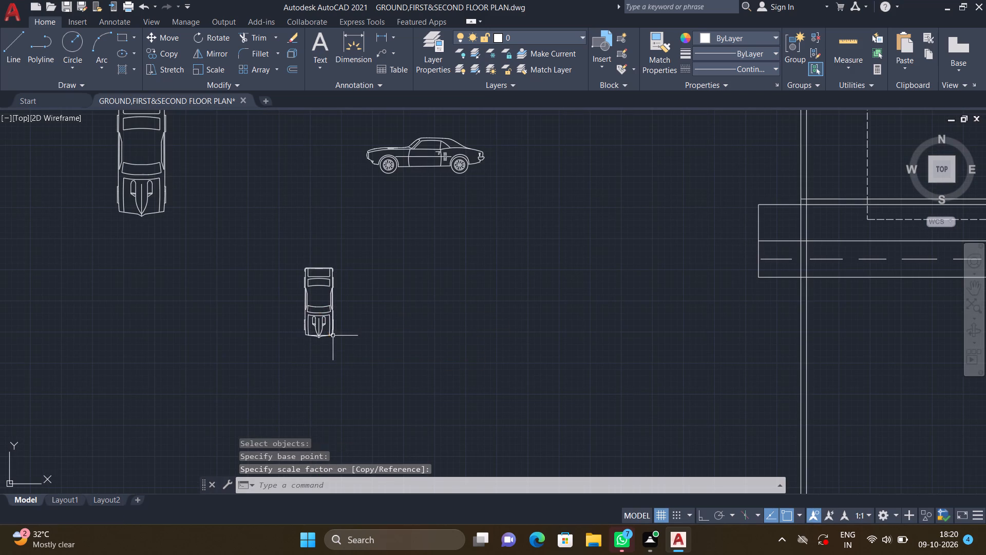
Copy the scaled-down car into the west side of the empty parking bay south of the sofa room, about 79'-6" away at 15°.
{"action": "key", "text": "c"}
{"action": "key", "text": "o"}
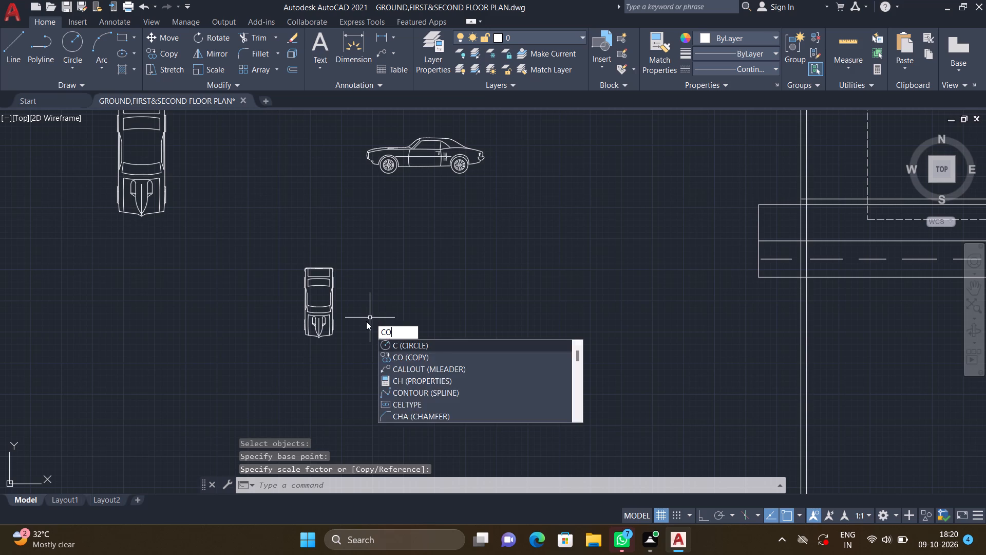
{"action": "key", "text": "Return"}
{"action": "double_click", "coordinate": [330, 313]}
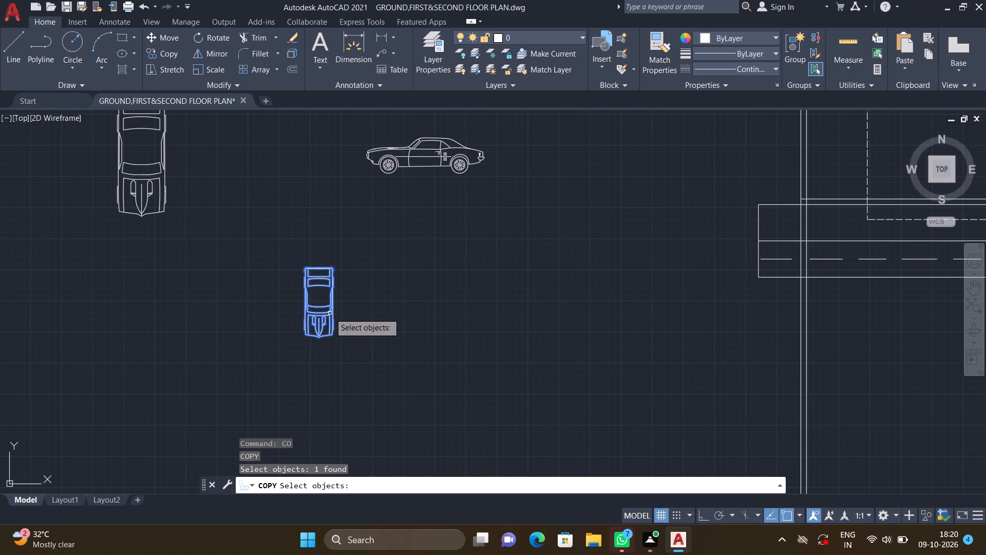
{"action": "key", "text": "Return"}
{"action": "scroll", "coordinate": [317, 247], "scroll_direction": "up", "scroll_amount": 1}
{"action": "left_click", "coordinate": [320, 280]}
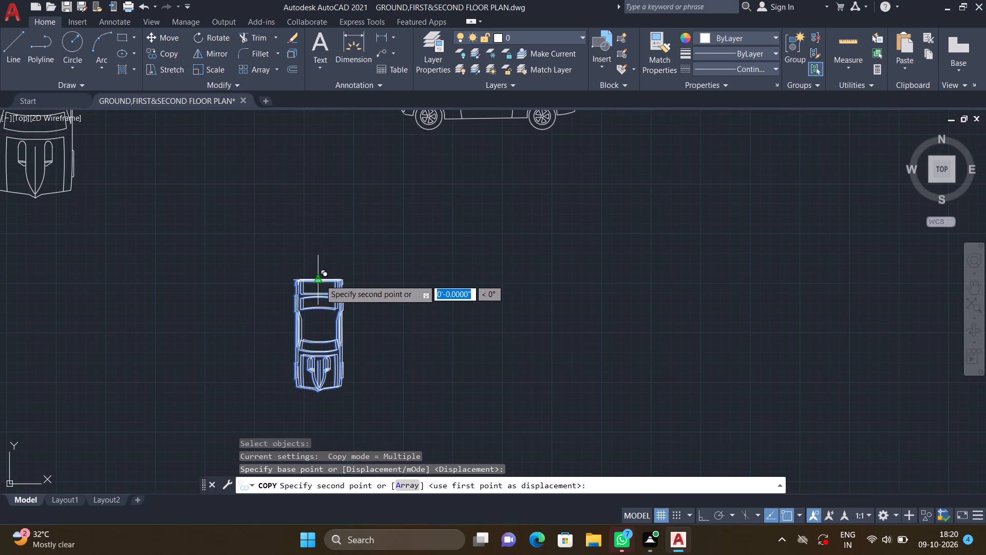
{"action": "scroll", "coordinate": [424, 306], "scroll_direction": "down", "scroll_amount": 3}
{"action": "middle_click_drag", "start_coordinate": [472, 322], "coordinate": [347, 299]}
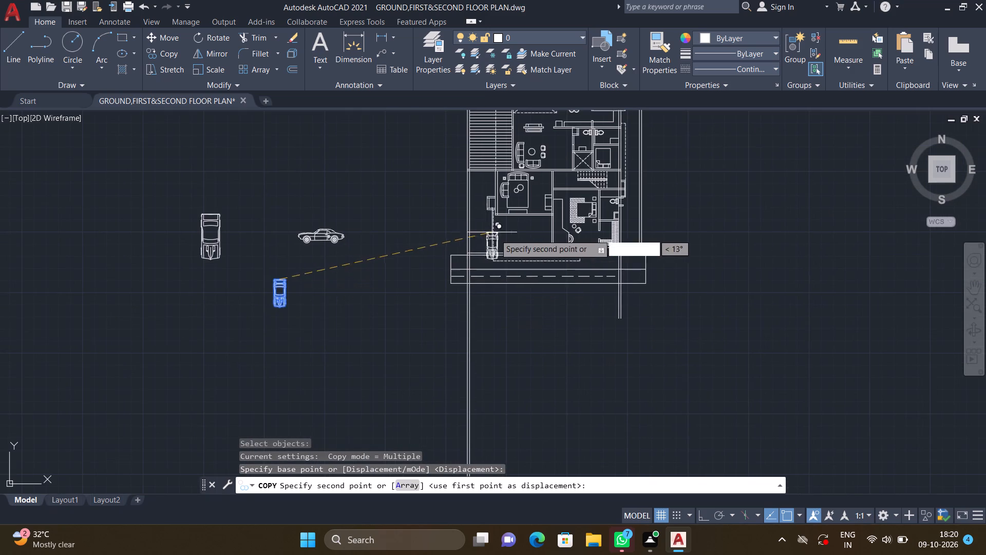
{"action": "scroll", "coordinate": [509, 238], "scroll_direction": "up", "scroll_amount": 2}
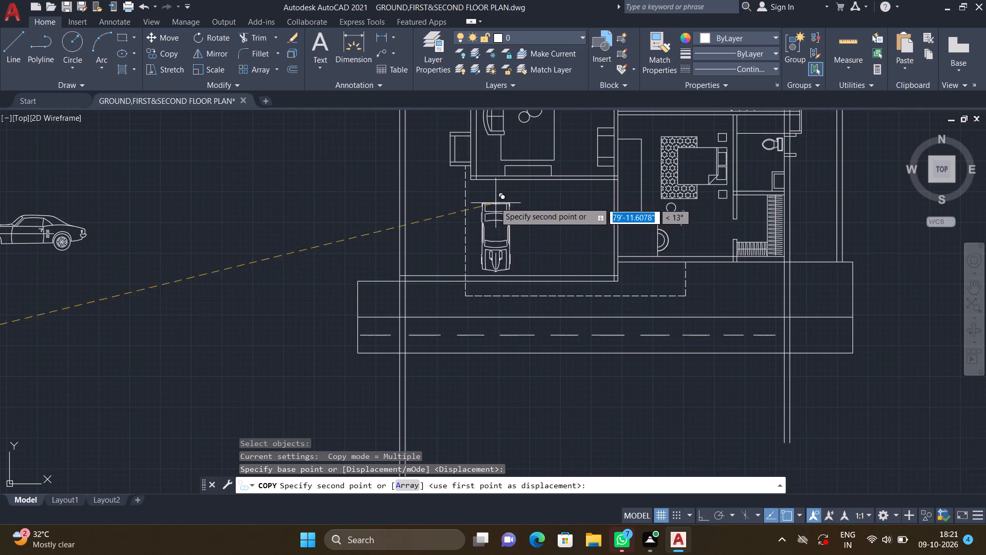
{"action": "scroll", "coordinate": [491, 195], "scroll_direction": "up", "scroll_amount": 1}
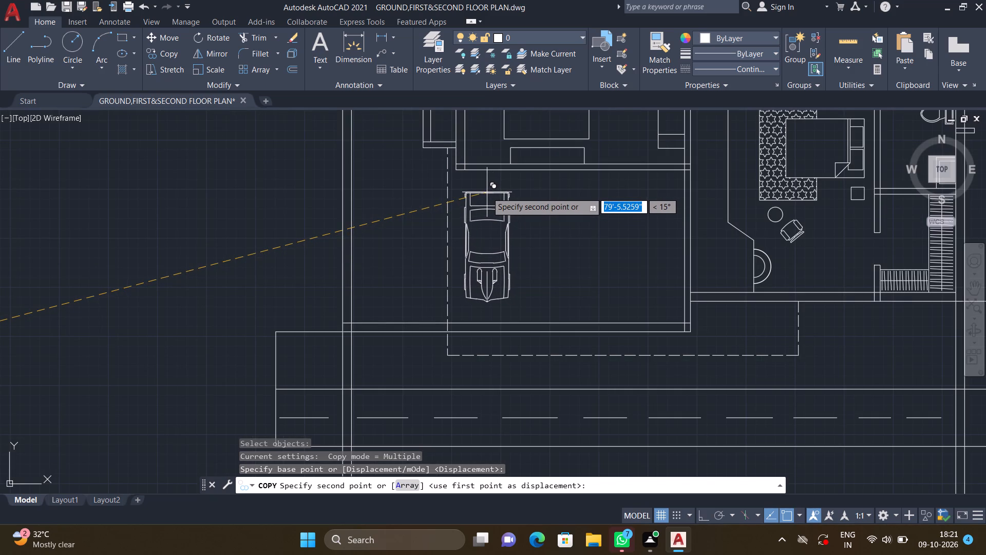
{"action": "double_click", "coordinate": [487, 192]}
{"action": "key", "text": "Return"}
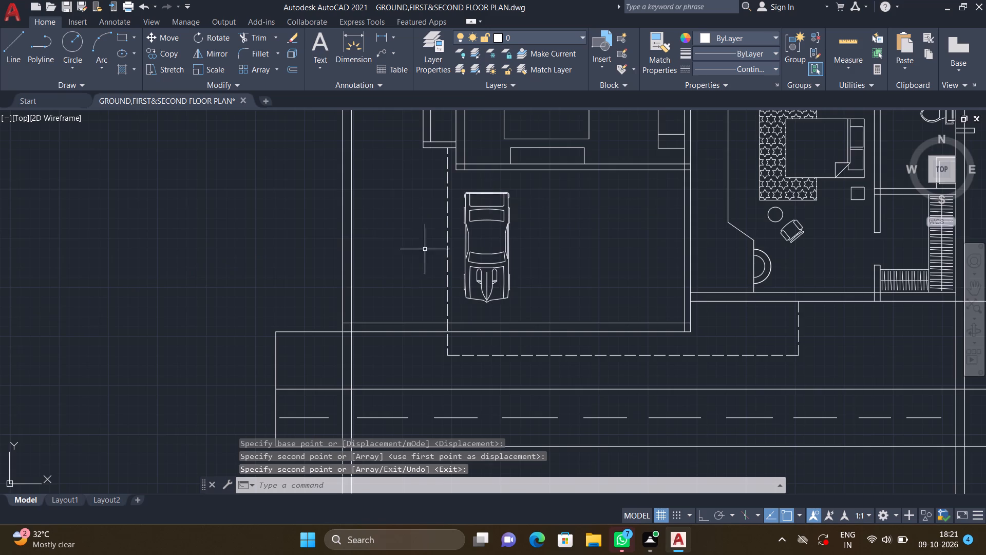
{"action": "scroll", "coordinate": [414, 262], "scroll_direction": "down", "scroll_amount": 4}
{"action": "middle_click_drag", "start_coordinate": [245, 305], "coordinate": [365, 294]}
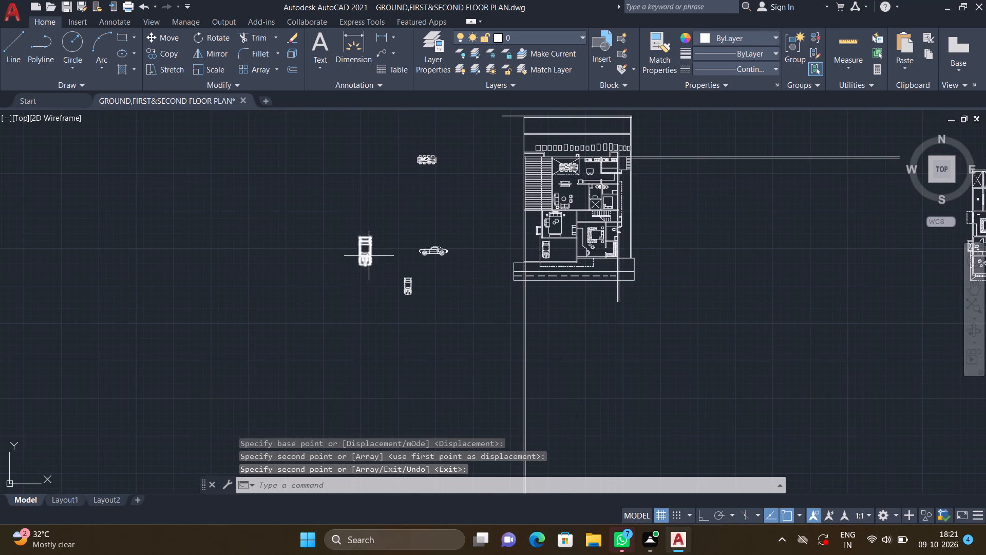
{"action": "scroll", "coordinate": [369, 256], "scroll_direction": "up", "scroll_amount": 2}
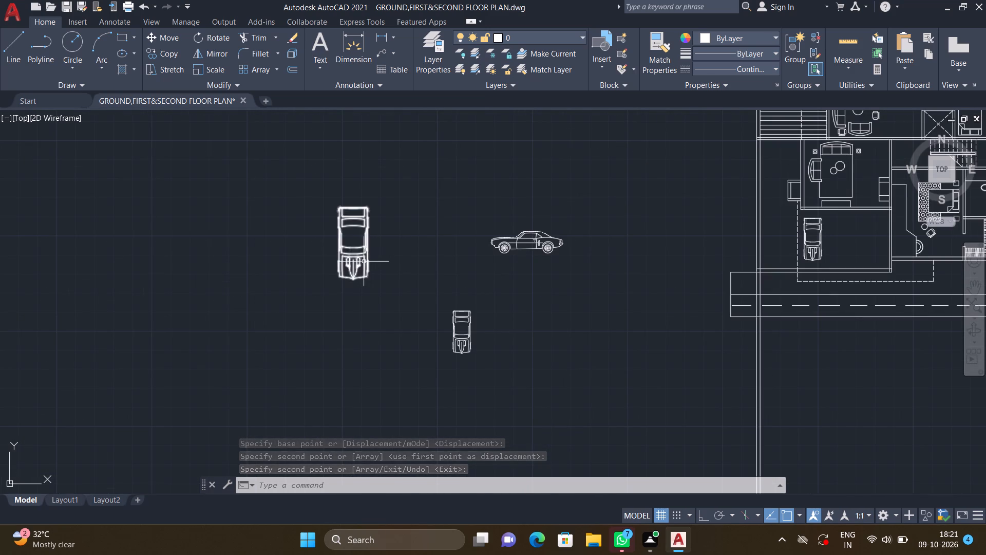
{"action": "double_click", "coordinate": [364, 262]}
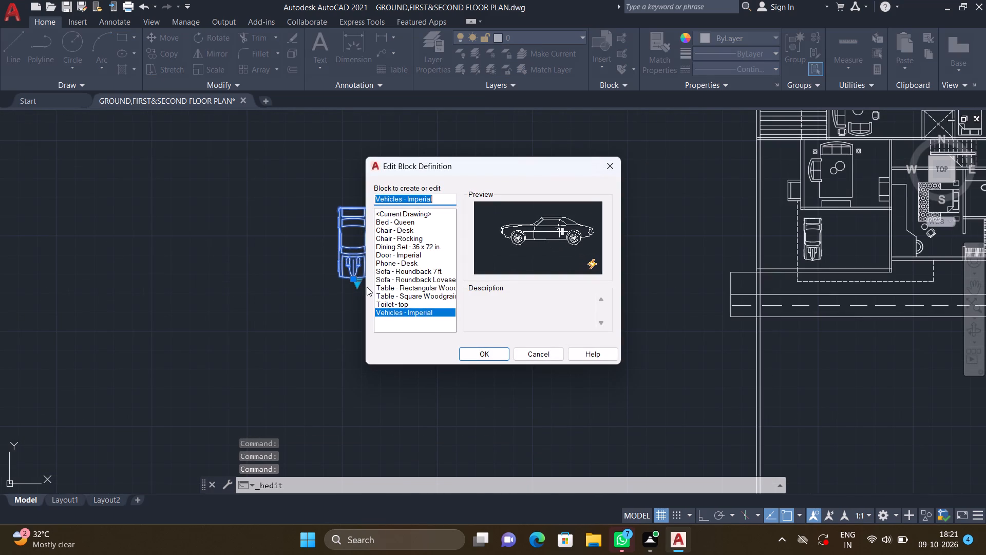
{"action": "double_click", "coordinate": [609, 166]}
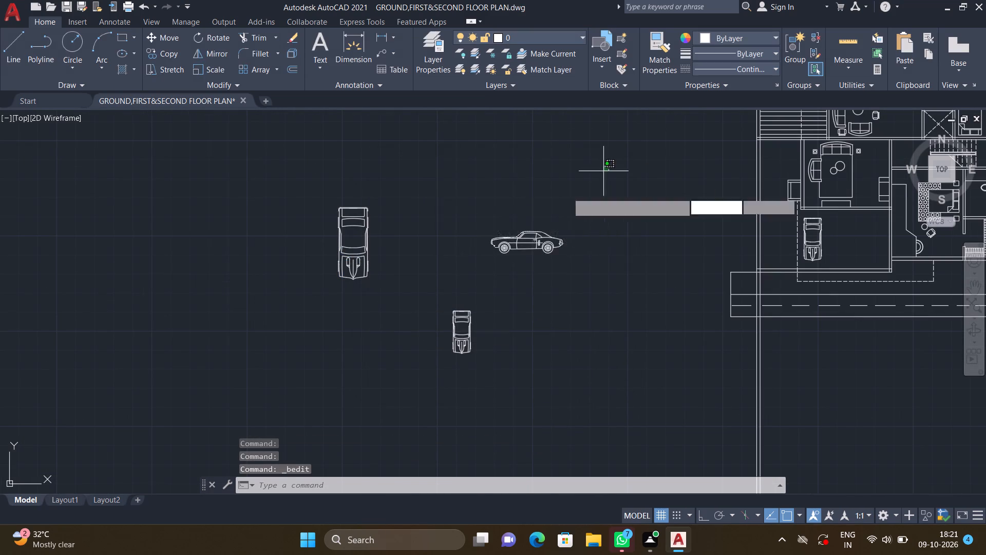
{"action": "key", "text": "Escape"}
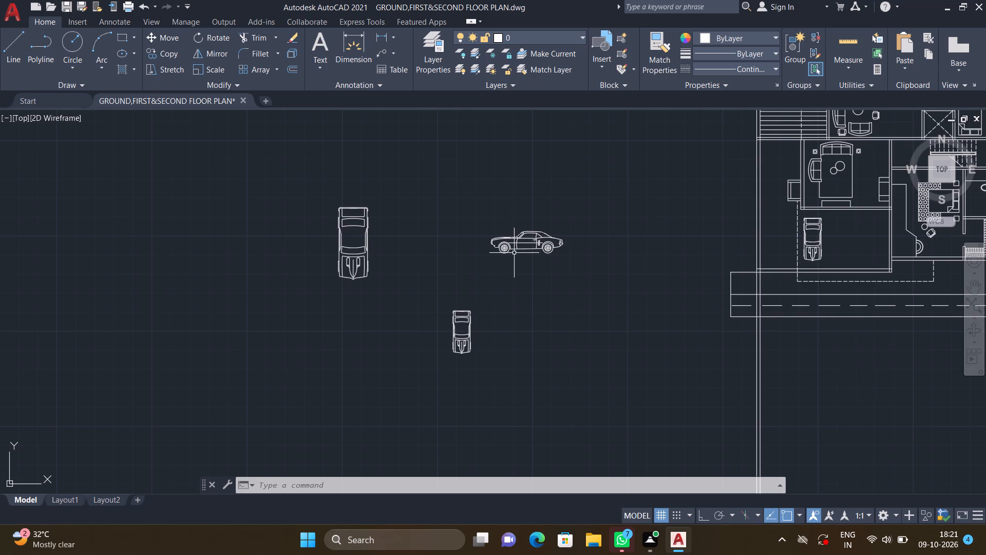
Set the visibility state of the large top-view sports car west of the plan to Sedan (Top).
{"action": "left_click", "coordinate": [343, 263]}
{"action": "left_click", "coordinate": [358, 289]}
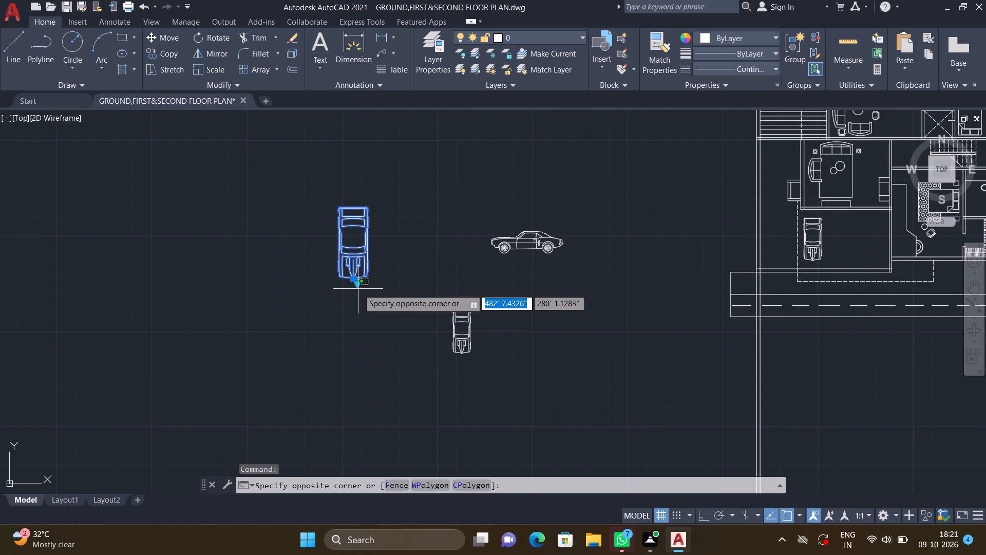
{"action": "left_click", "coordinate": [358, 285]}
{"action": "double_click", "coordinate": [358, 284]}
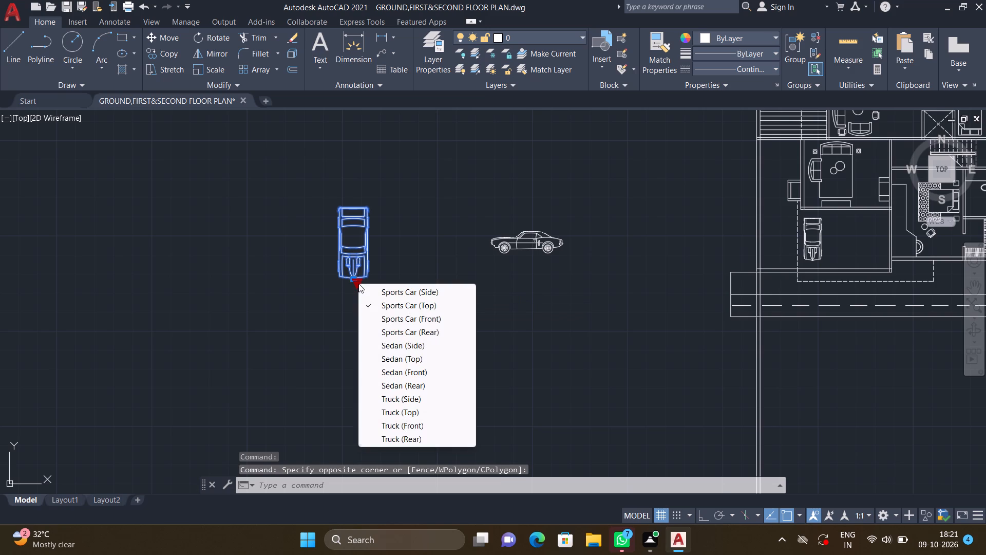
{"action": "double_click", "coordinate": [396, 359]}
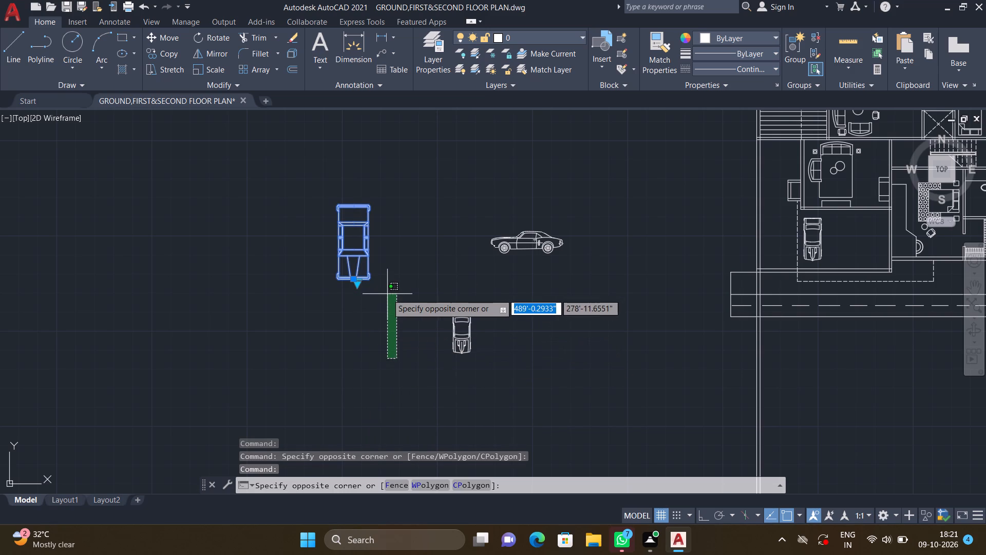
{"action": "left_click", "coordinate": [387, 294]}
{"action": "key", "text": "Escape"}
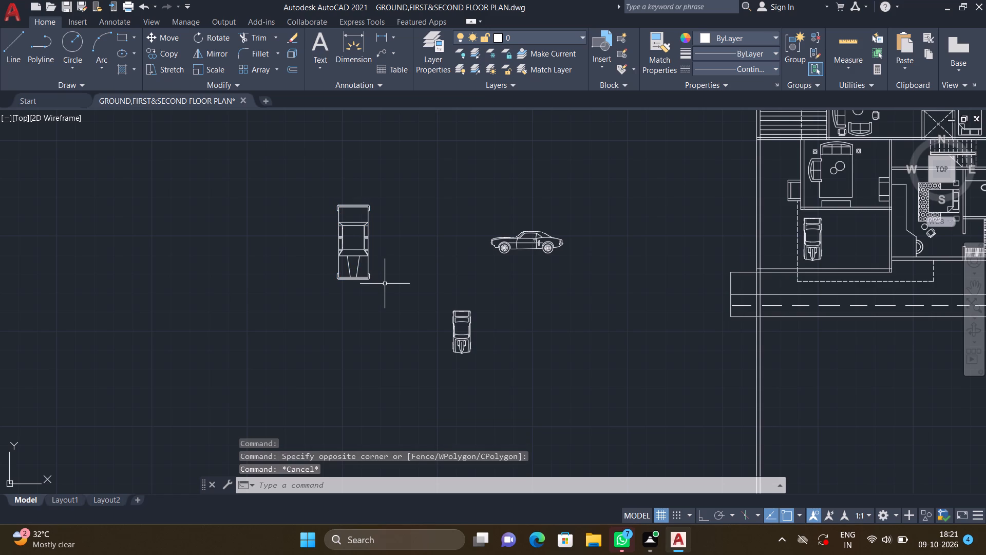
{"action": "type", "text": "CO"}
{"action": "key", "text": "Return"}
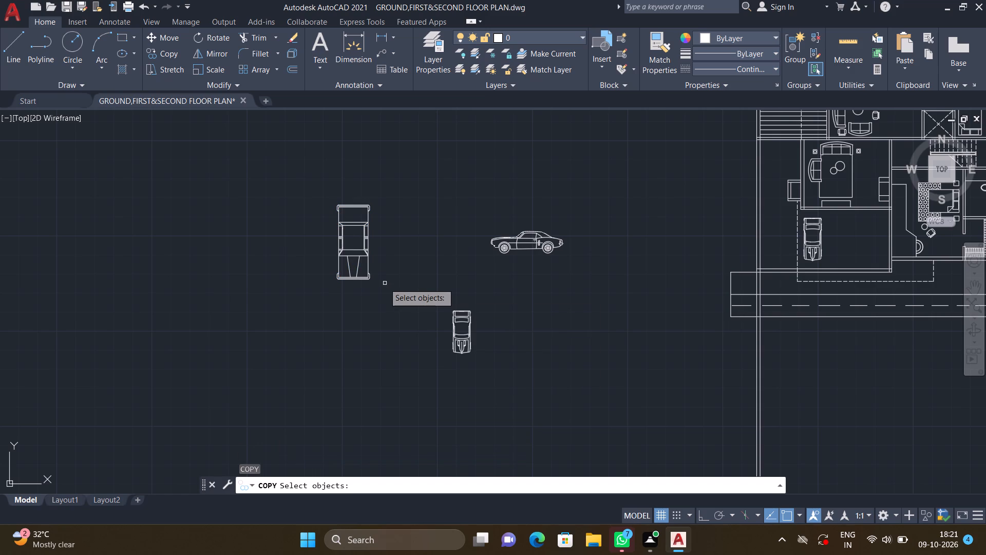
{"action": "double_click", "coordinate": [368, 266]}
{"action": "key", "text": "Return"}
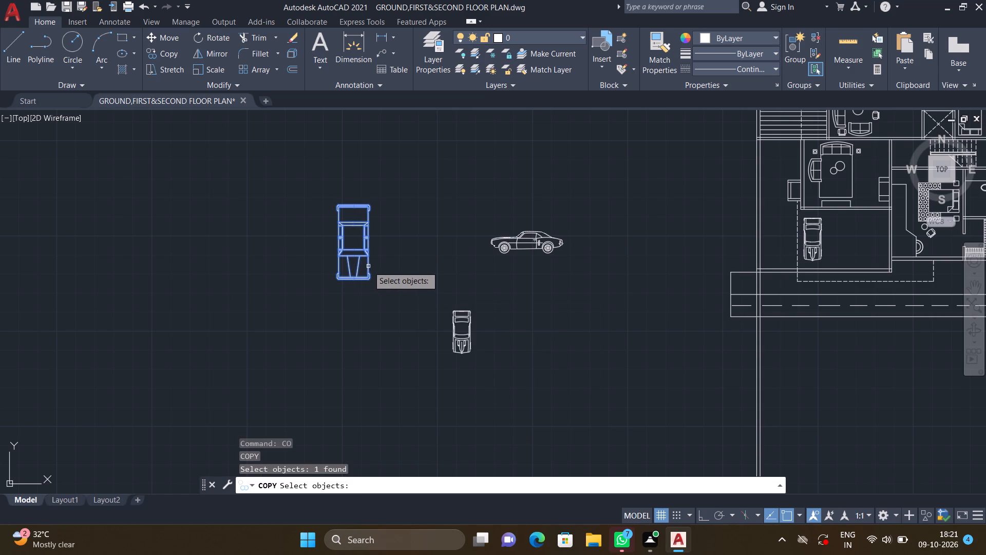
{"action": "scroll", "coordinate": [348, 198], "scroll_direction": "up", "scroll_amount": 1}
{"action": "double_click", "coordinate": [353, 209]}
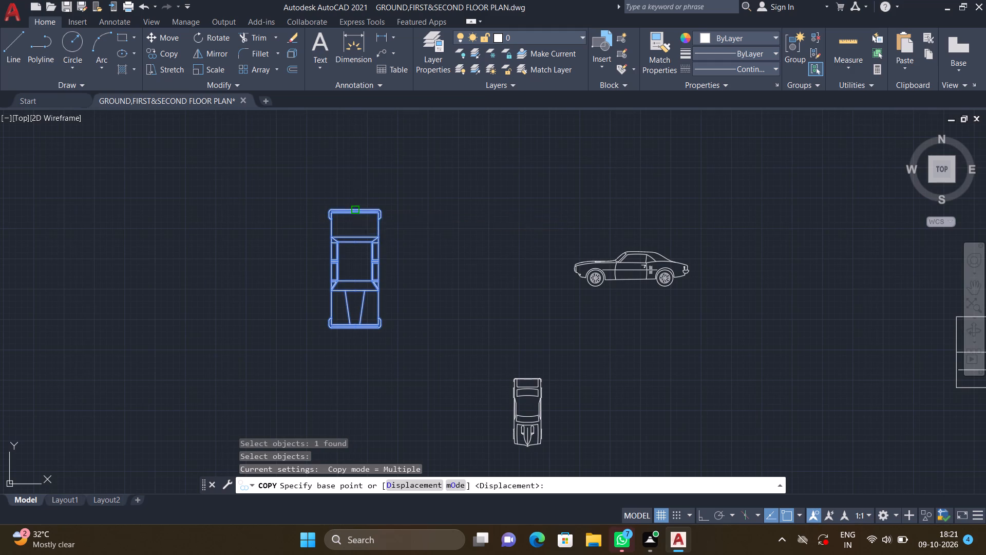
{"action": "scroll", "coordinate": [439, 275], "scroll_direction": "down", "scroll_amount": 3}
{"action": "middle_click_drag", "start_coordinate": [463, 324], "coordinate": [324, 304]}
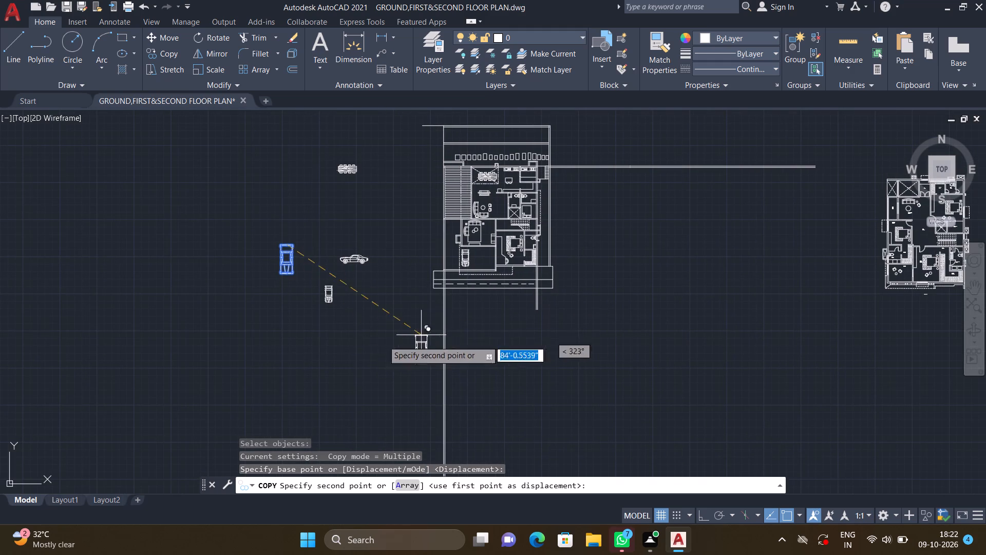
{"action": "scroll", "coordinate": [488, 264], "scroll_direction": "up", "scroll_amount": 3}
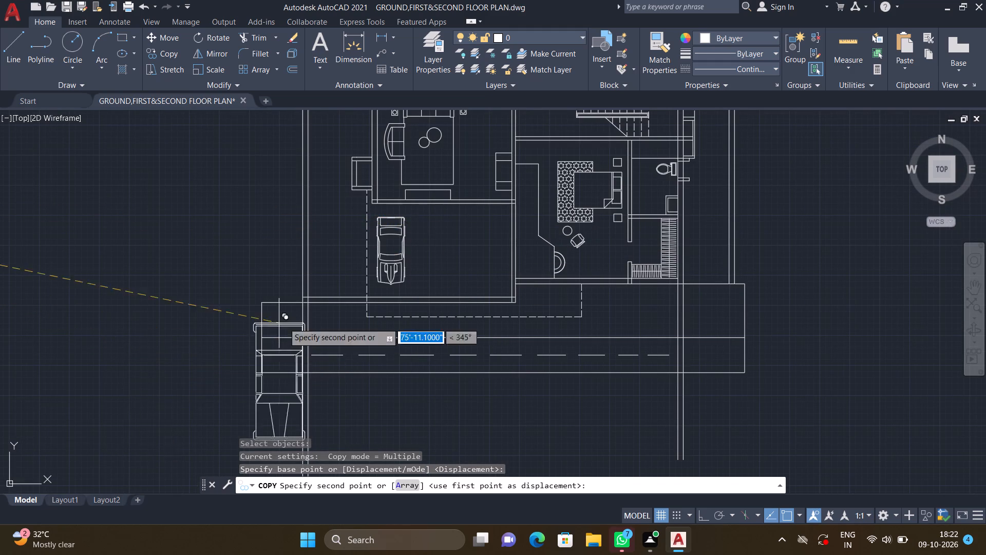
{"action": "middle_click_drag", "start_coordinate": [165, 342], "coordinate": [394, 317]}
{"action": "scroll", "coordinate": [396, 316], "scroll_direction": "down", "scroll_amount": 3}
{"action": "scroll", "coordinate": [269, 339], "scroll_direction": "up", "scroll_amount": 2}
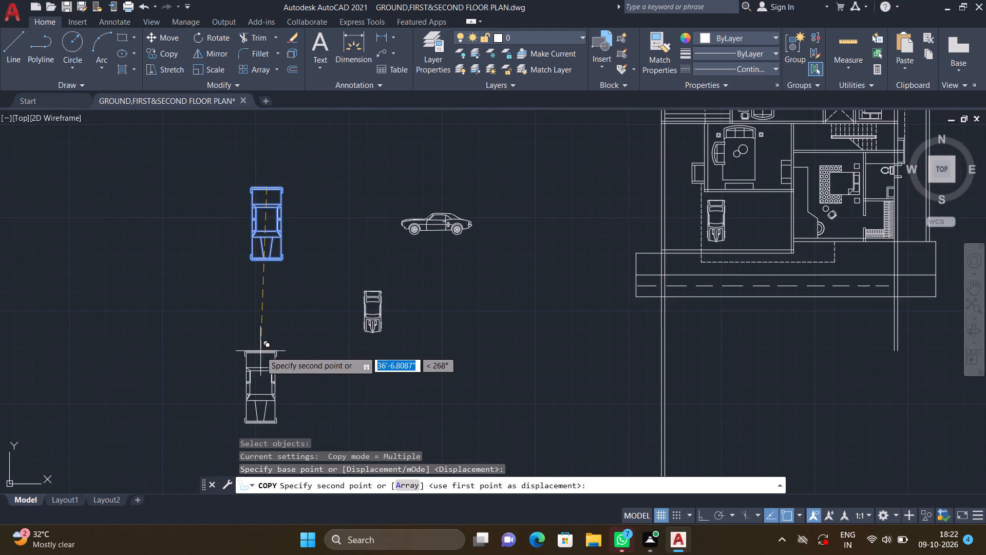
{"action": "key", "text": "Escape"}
Scale the top-view sedan down freehand to a little over a third of its size, about the midpoint of its windshield line.
{"action": "middle_click_drag", "start_coordinate": [288, 309], "coordinate": [332, 374]}
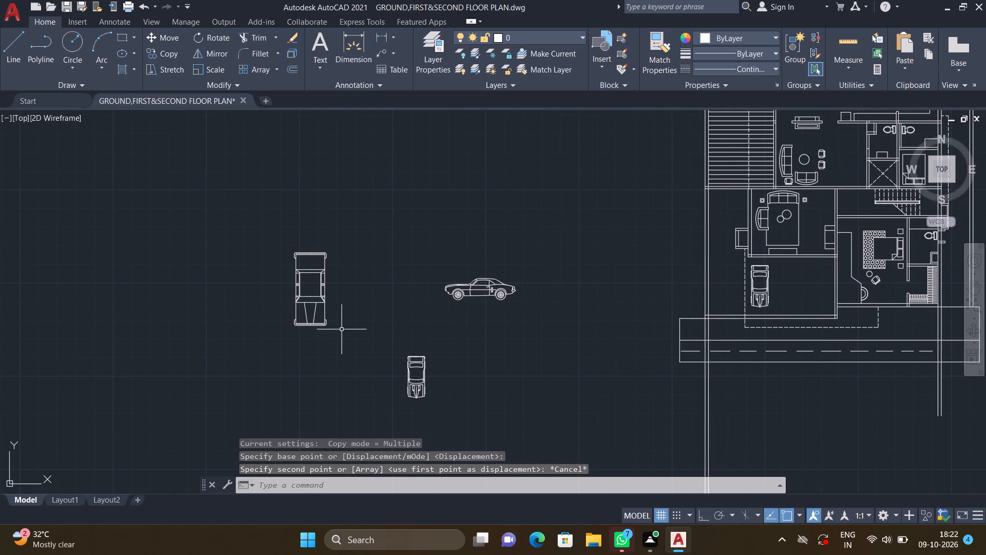
{"action": "type", "text": "SC"}
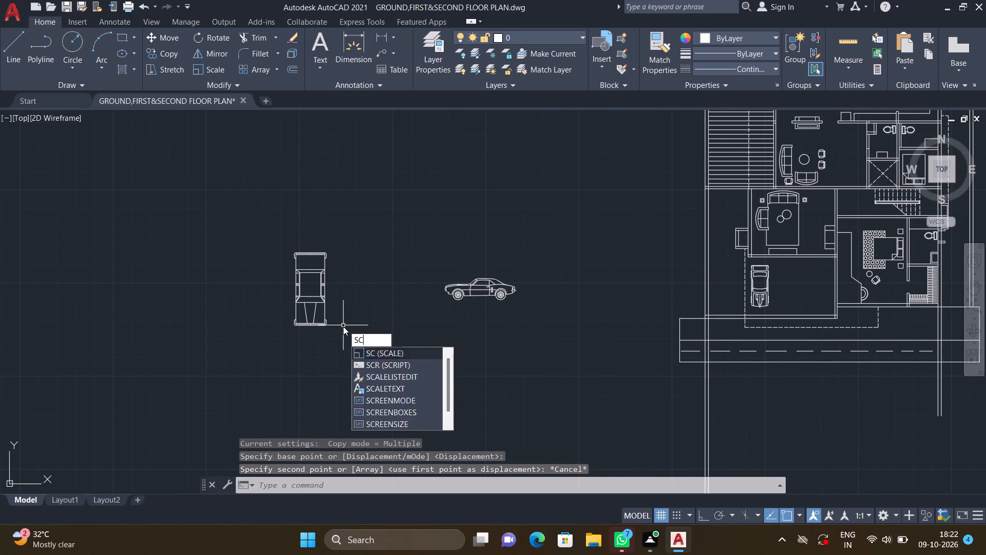
{"action": "key", "text": "Return"}
{"action": "double_click", "coordinate": [326, 314]}
{"action": "key", "text": "Return"}
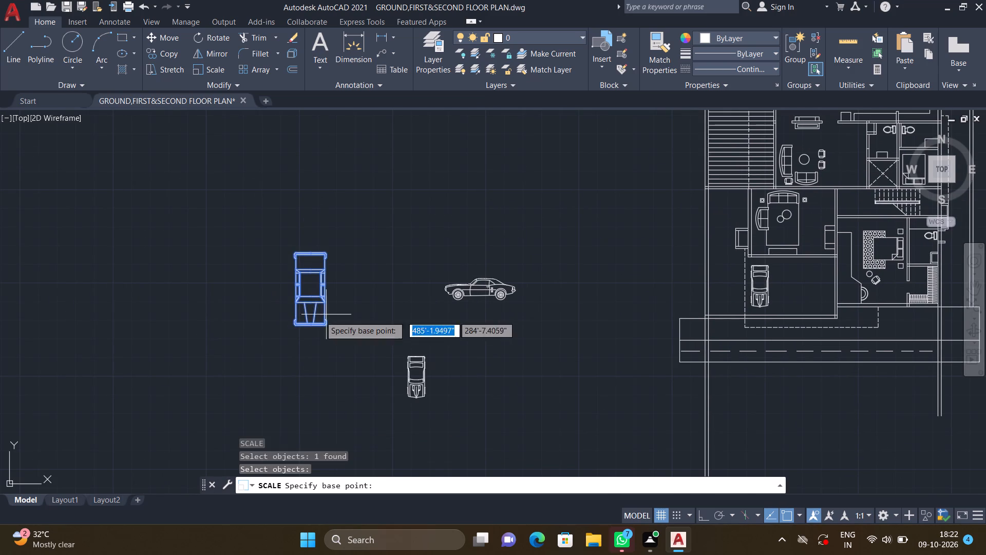
{"action": "scroll", "coordinate": [319, 316], "scroll_direction": "up", "scroll_amount": 2}
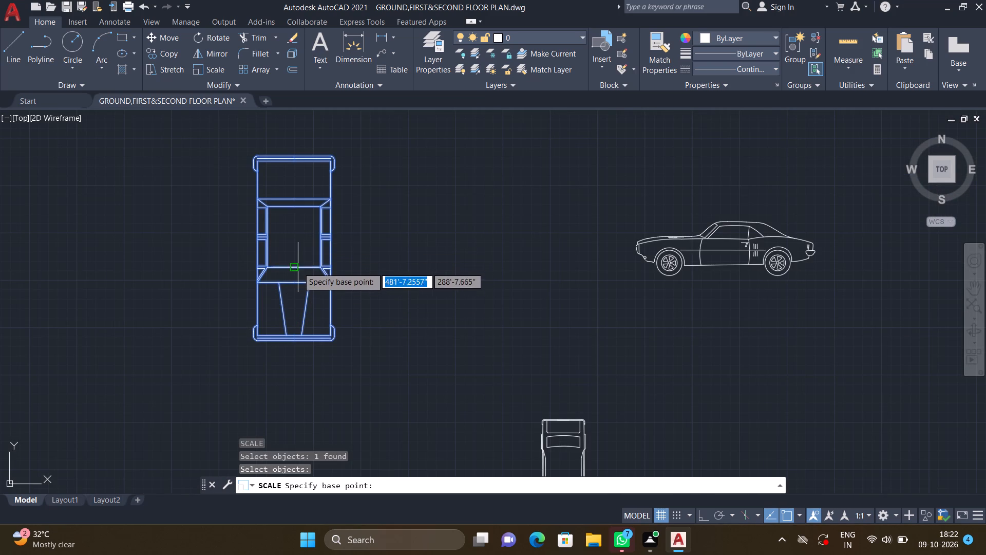
{"action": "double_click", "coordinate": [294, 270]}
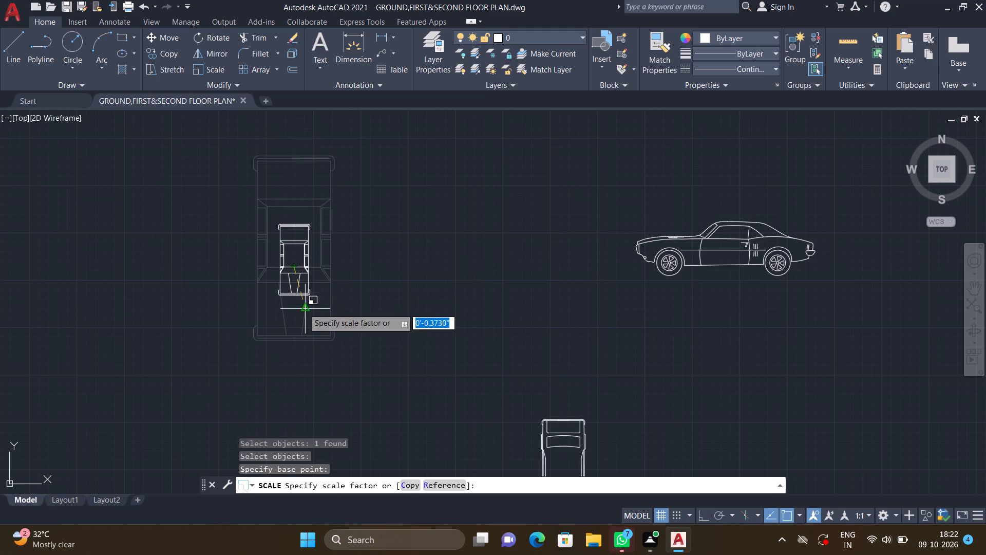
{"action": "left_click", "coordinate": [305, 312]}
Copy the scaled-down sedan from its rear-edge midpoint into the parking bay, just east of the sports car, about 107' away at 1°.
{"action": "type", "text": "CO"}
{"action": "key", "text": "Return"}
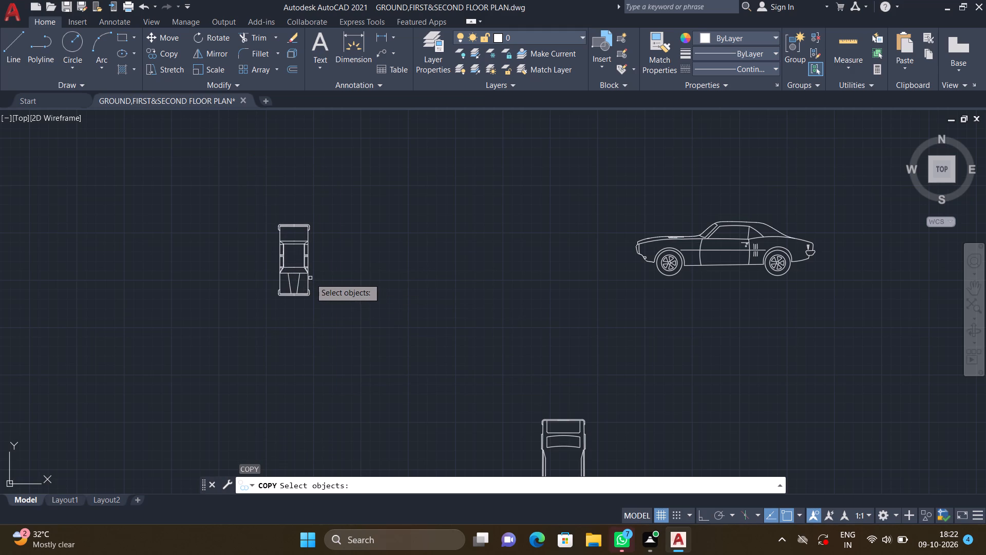
{"action": "double_click", "coordinate": [309, 277]}
{"action": "key", "text": "Return"}
{"action": "scroll", "coordinate": [285, 216], "scroll_direction": "up", "scroll_amount": 2}
{"action": "double_click", "coordinate": [301, 238]}
{"action": "scroll", "coordinate": [376, 287], "scroll_direction": "down", "scroll_amount": 4}
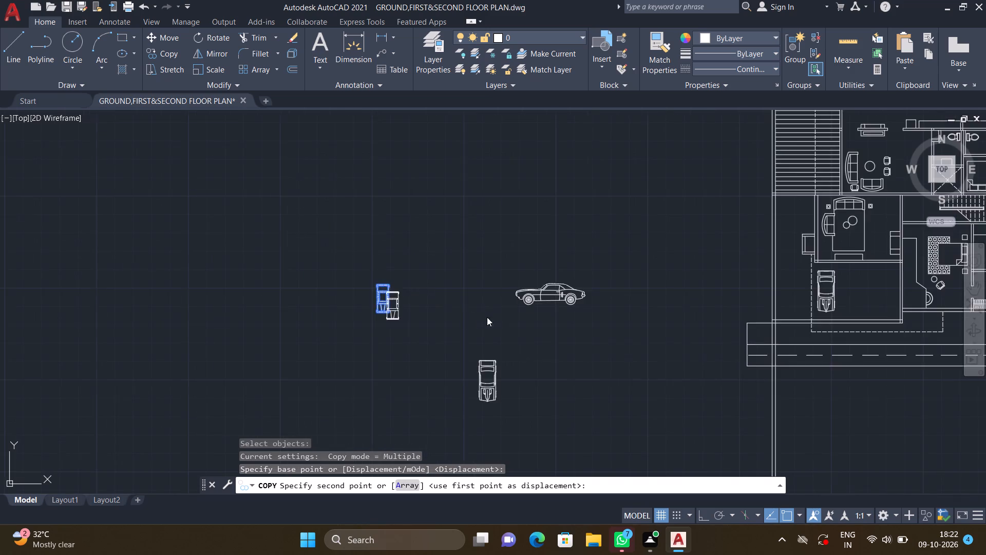
{"action": "middle_click_drag", "start_coordinate": [509, 343], "coordinate": [303, 291]}
{"action": "middle_click_drag", "start_coordinate": [485, 354], "coordinate": [428, 353]}
{"action": "scroll", "coordinate": [603, 250], "scroll_direction": "up", "scroll_amount": 2}
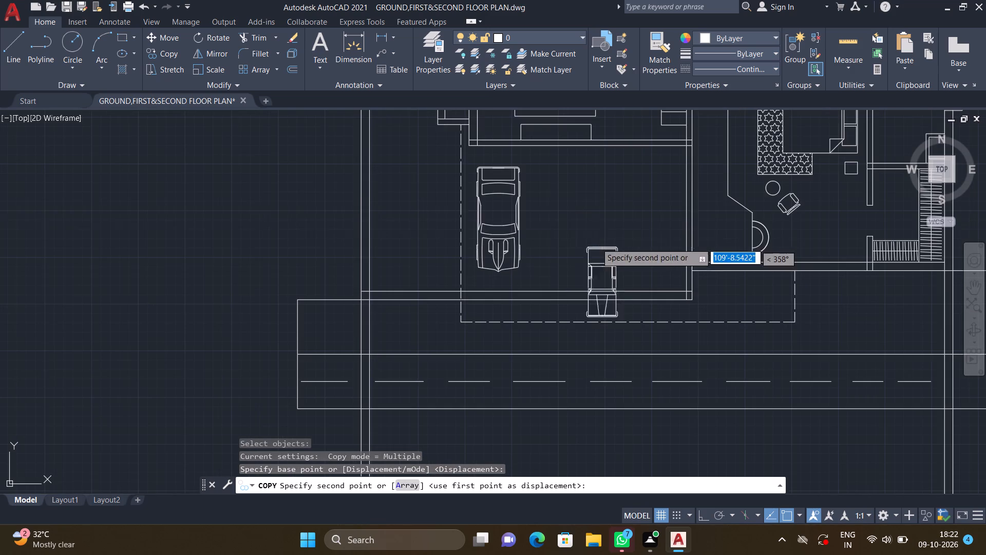
{"action": "scroll", "coordinate": [558, 189], "scroll_direction": "up", "scroll_amount": 2}
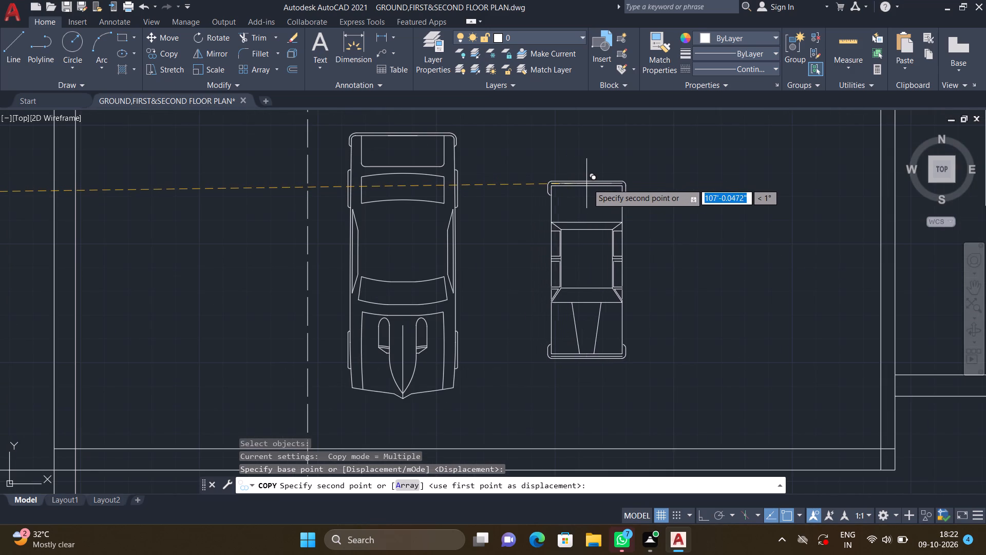
{"action": "left_click", "coordinate": [590, 183]}
{"action": "key", "text": "Return"}
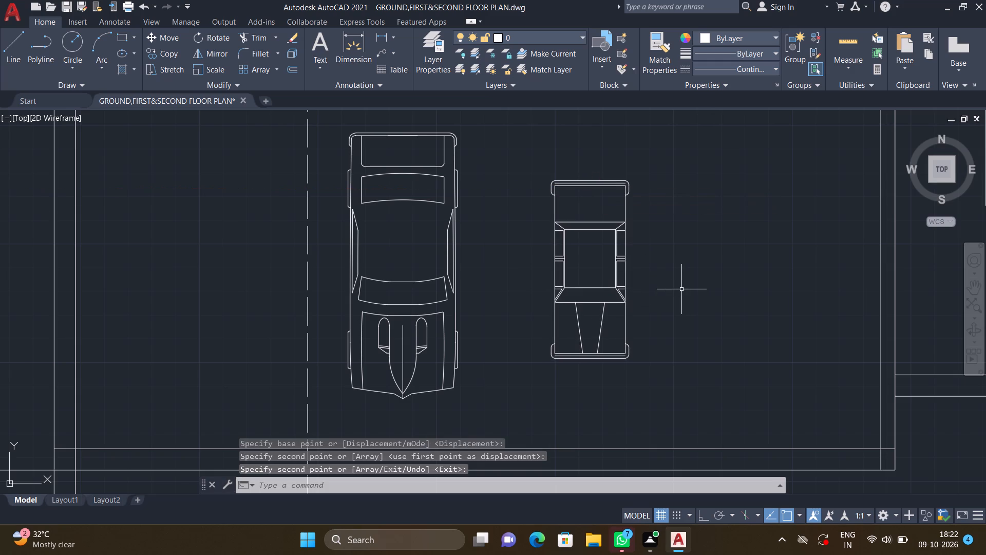
Scale the copied sedan in the parking bay up freehand to nearly the sports car's length, about the midpoint of its windshield line.
{"action": "type", "text": "SC"}
{"action": "key", "text": "Return"}
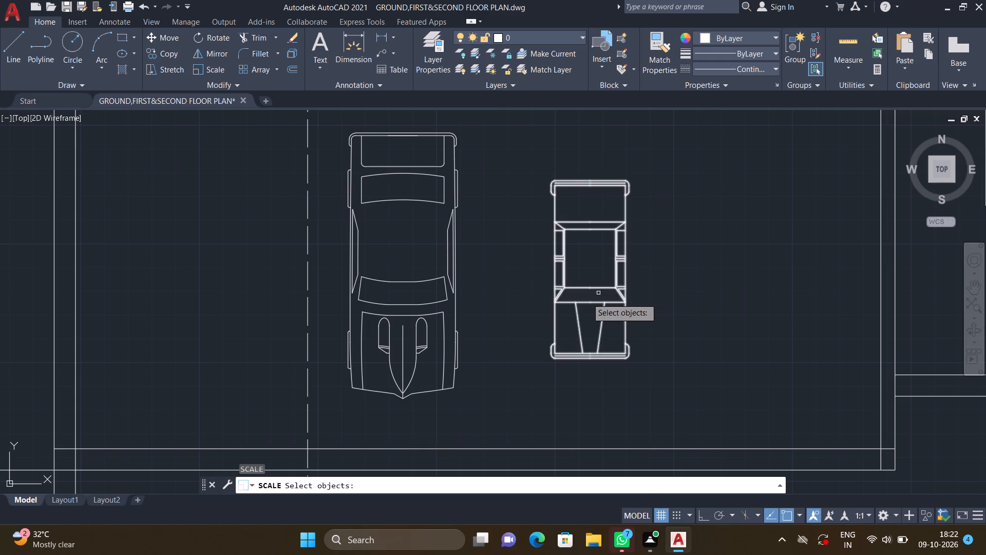
{"action": "double_click", "coordinate": [580, 286]}
{"action": "key", "text": "Return"}
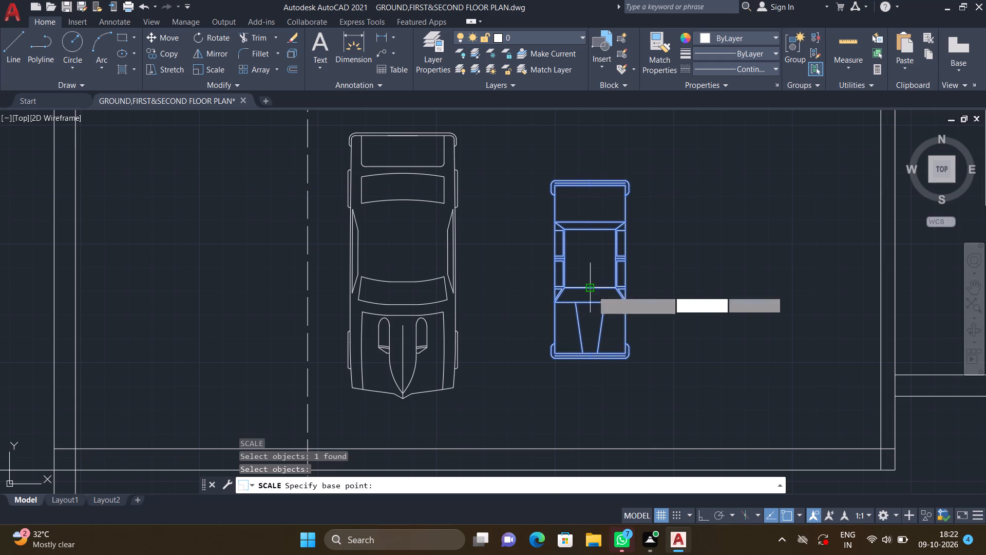
{"action": "left_click", "coordinate": [593, 288]}
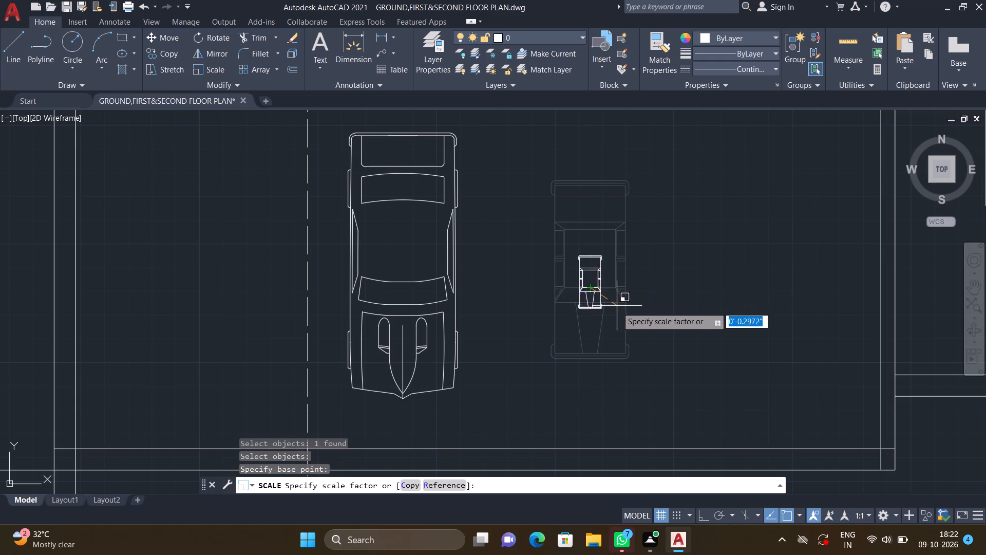
{"action": "left_click", "coordinate": [690, 405]}
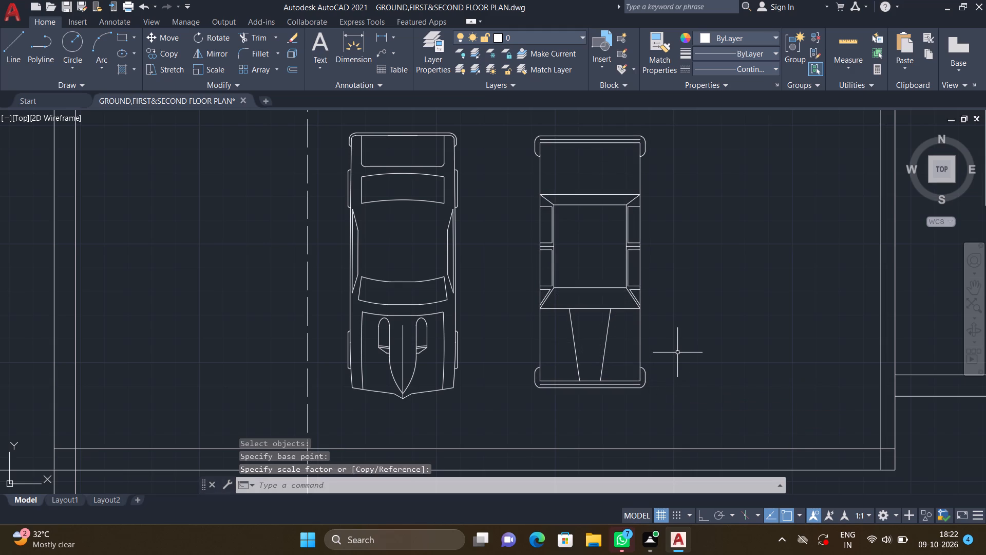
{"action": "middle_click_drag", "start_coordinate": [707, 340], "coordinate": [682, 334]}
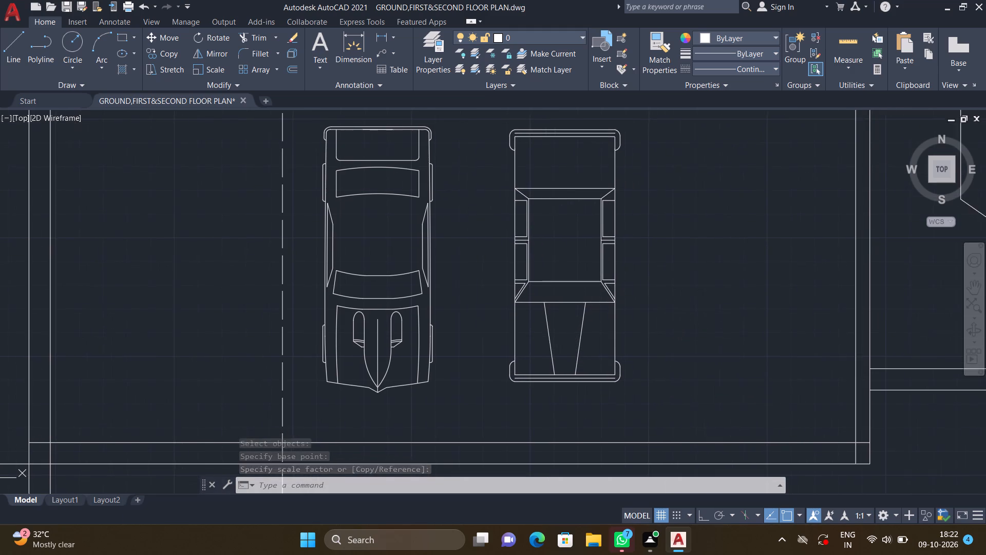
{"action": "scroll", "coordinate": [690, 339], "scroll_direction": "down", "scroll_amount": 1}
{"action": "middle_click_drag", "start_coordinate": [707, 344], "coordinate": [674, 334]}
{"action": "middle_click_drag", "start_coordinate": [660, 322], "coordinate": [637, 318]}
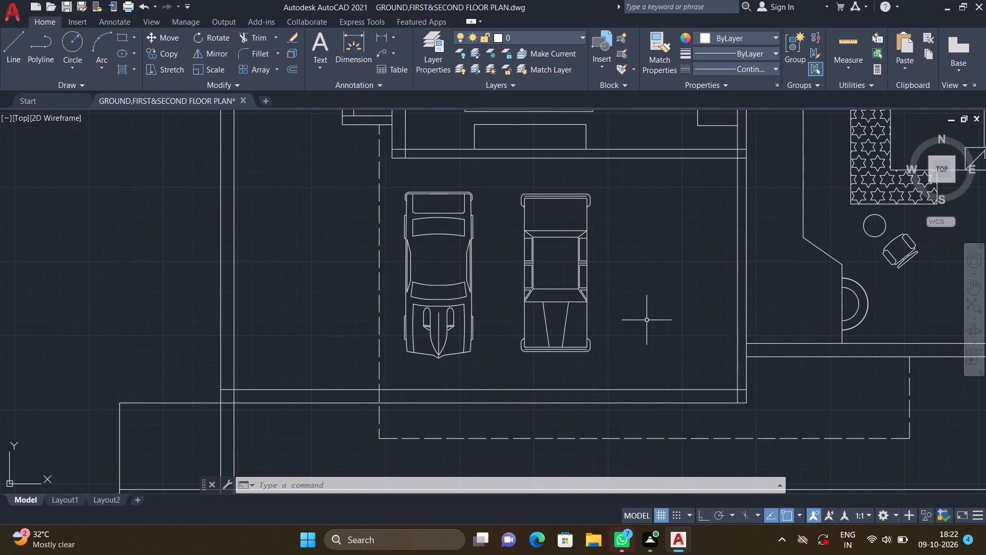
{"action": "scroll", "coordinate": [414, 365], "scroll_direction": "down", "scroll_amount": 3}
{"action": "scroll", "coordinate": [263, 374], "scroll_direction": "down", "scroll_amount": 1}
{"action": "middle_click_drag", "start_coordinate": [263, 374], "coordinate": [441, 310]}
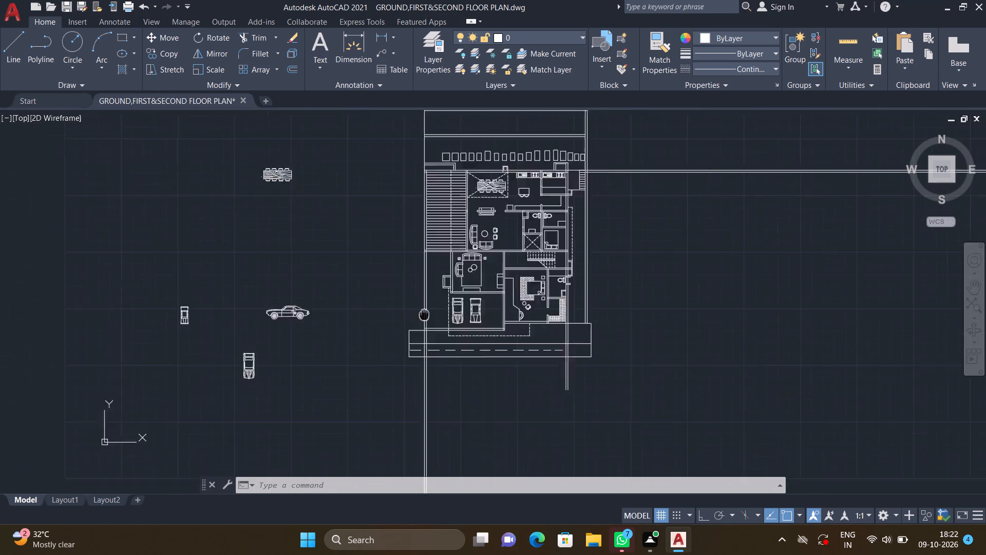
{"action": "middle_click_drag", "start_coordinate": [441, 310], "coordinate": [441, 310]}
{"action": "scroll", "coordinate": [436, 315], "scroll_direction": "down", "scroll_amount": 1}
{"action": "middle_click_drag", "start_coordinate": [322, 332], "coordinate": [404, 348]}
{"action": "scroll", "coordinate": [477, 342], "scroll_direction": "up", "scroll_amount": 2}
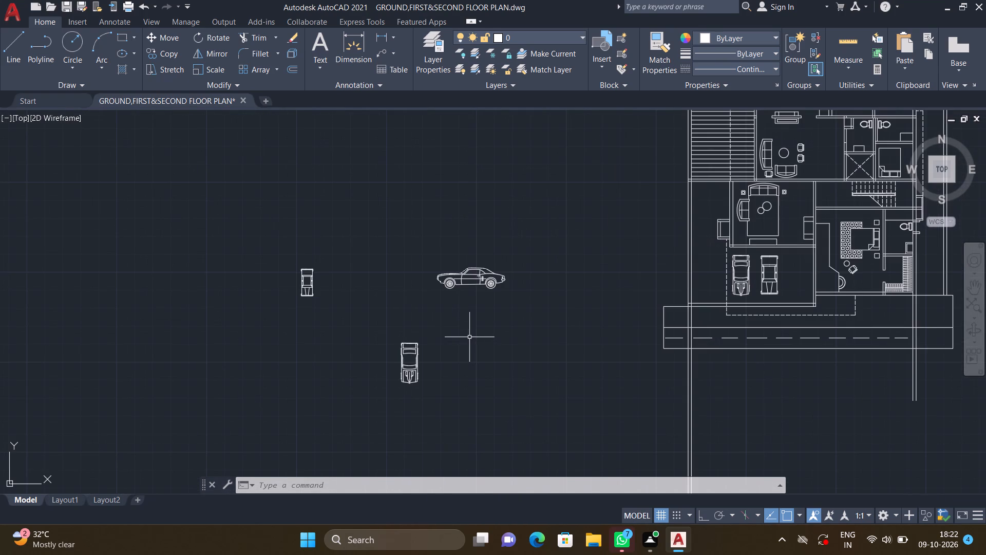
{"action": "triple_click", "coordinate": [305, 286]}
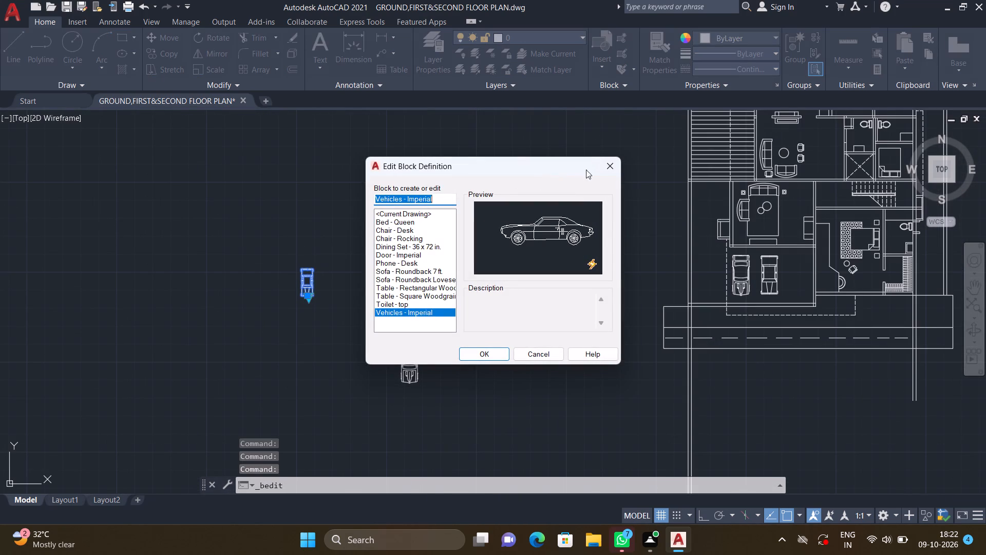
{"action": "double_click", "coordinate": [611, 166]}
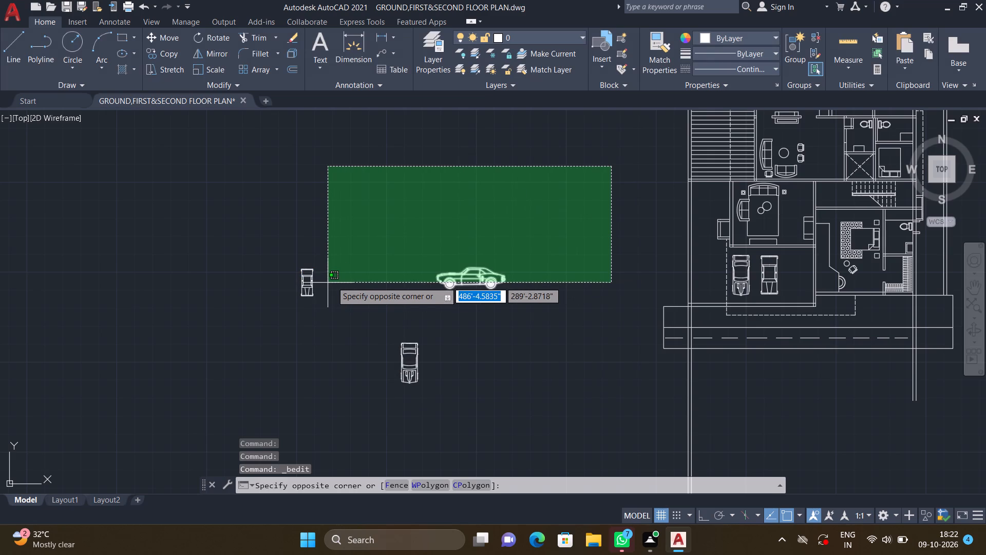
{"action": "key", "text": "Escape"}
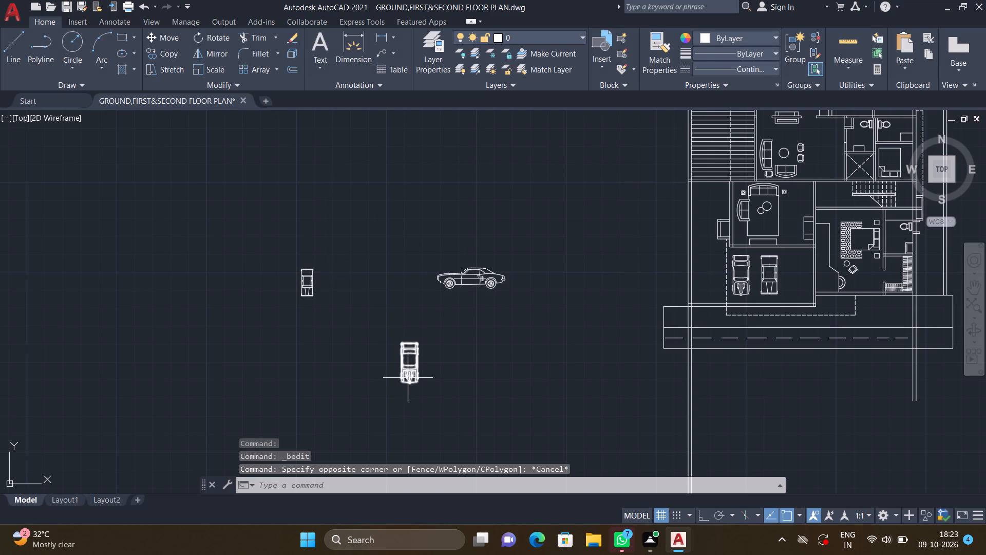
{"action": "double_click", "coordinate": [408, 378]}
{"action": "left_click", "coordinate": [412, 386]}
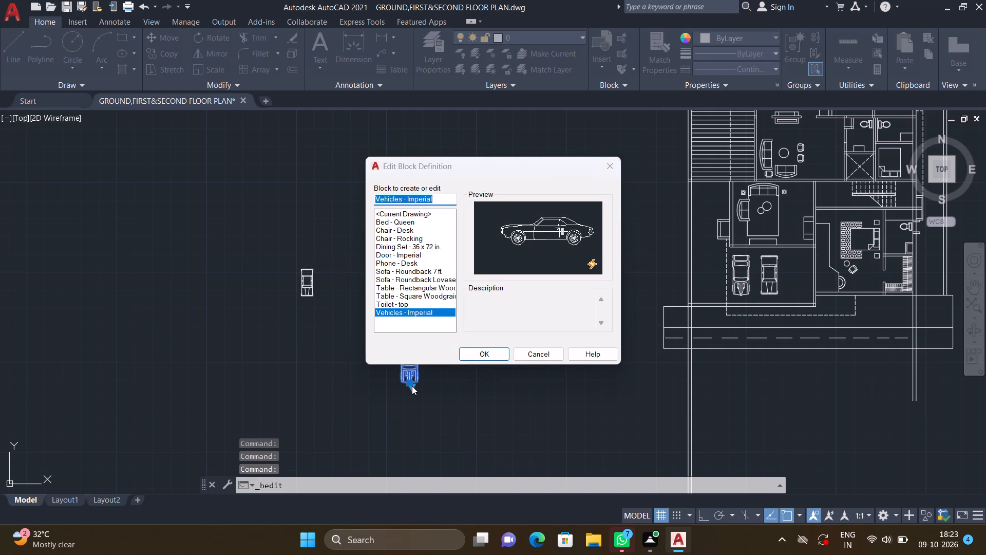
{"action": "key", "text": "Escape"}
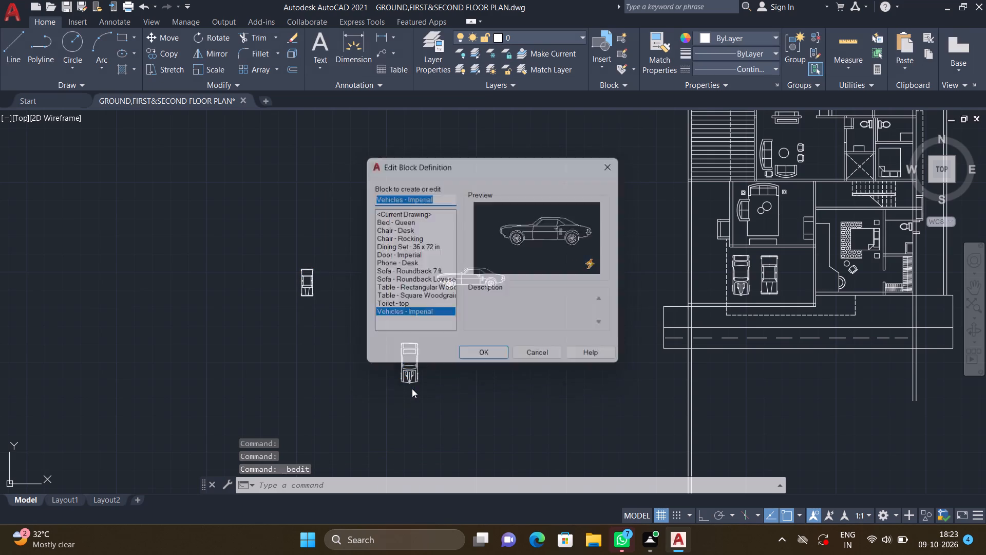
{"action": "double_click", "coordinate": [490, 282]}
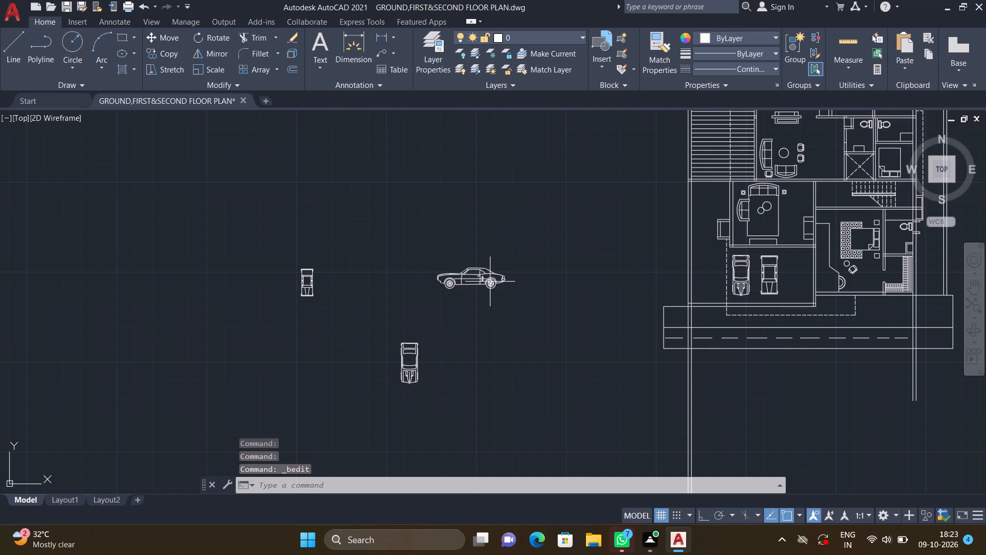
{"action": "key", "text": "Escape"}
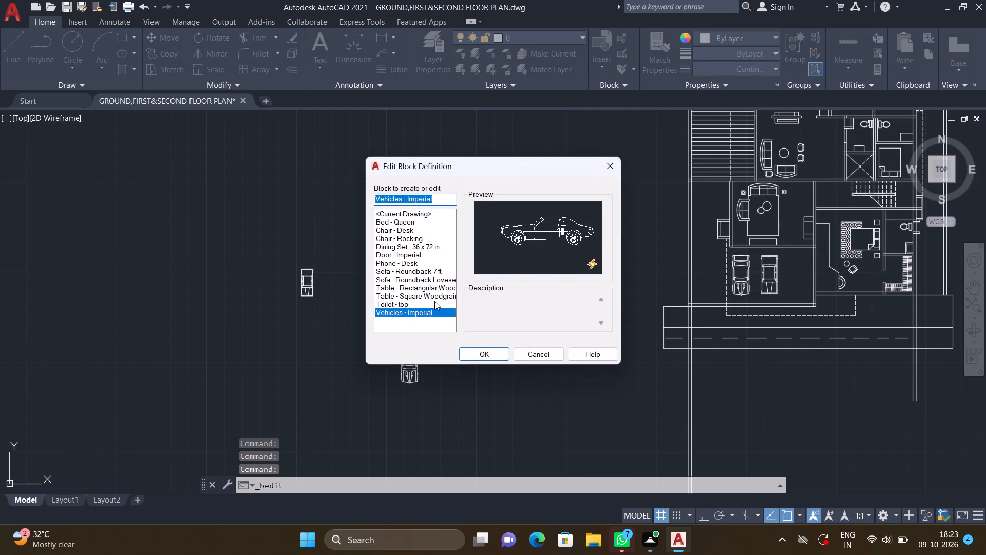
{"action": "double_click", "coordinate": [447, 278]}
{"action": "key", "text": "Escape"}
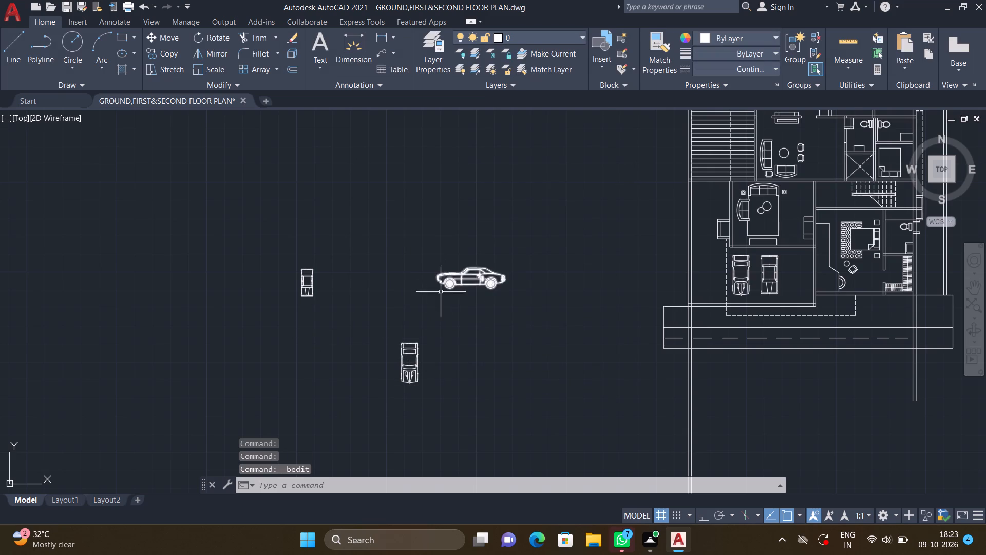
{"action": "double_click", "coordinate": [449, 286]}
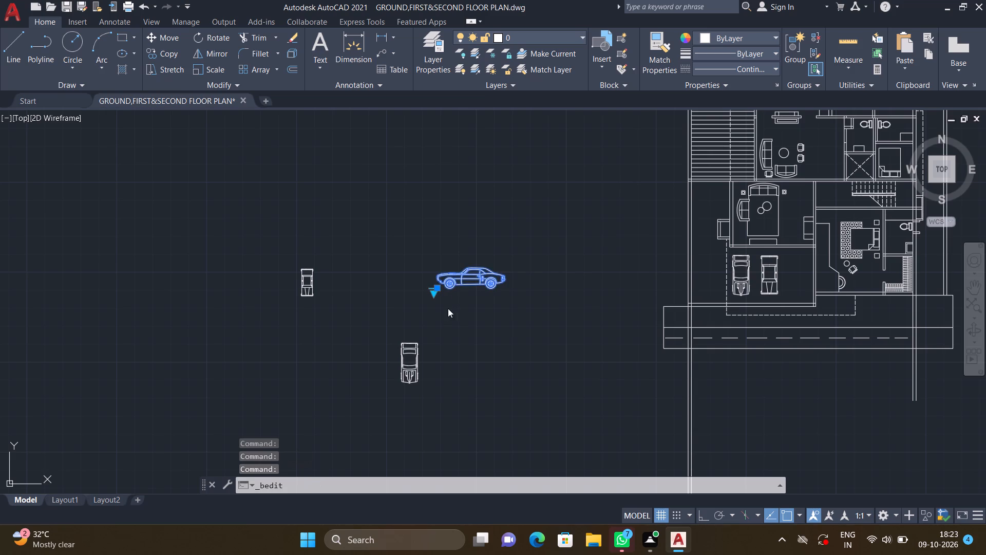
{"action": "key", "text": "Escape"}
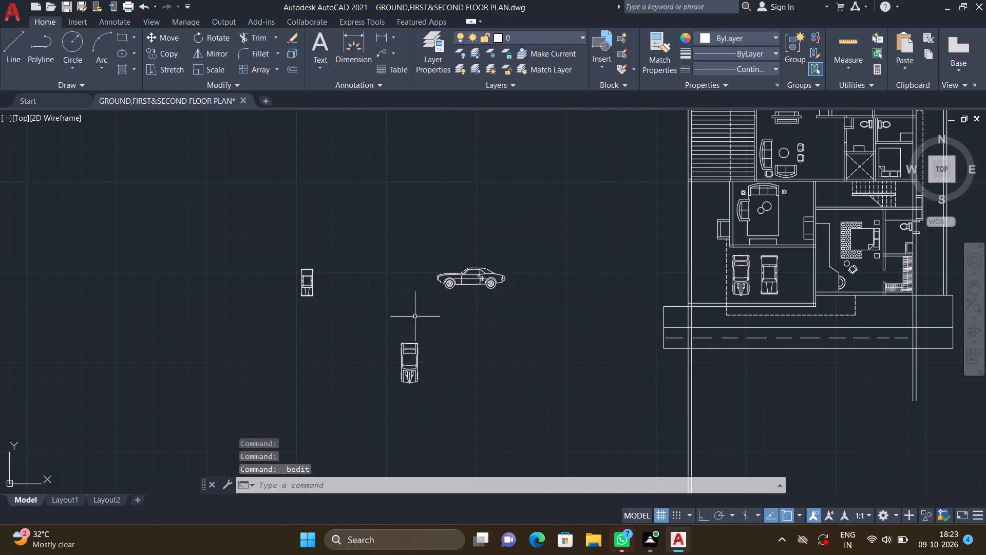
Insert a Vehicles - Imperial block from the architectural tool palette in the empty area southwest of the small top-view sedan.
{"action": "key", "text": "t"}
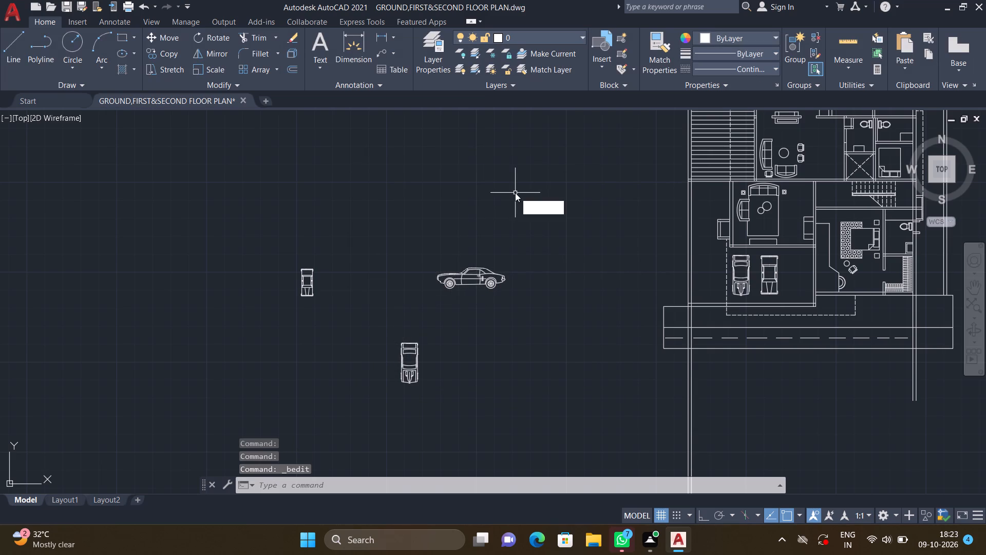
{"action": "key", "text": "p"}
{"action": "key", "text": "Return"}
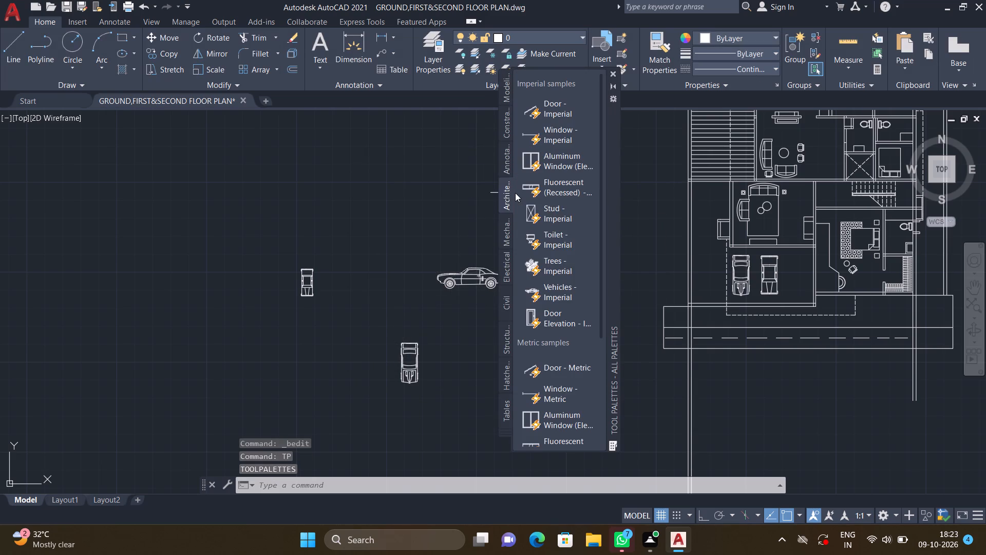
{"action": "double_click", "coordinate": [547, 293]}
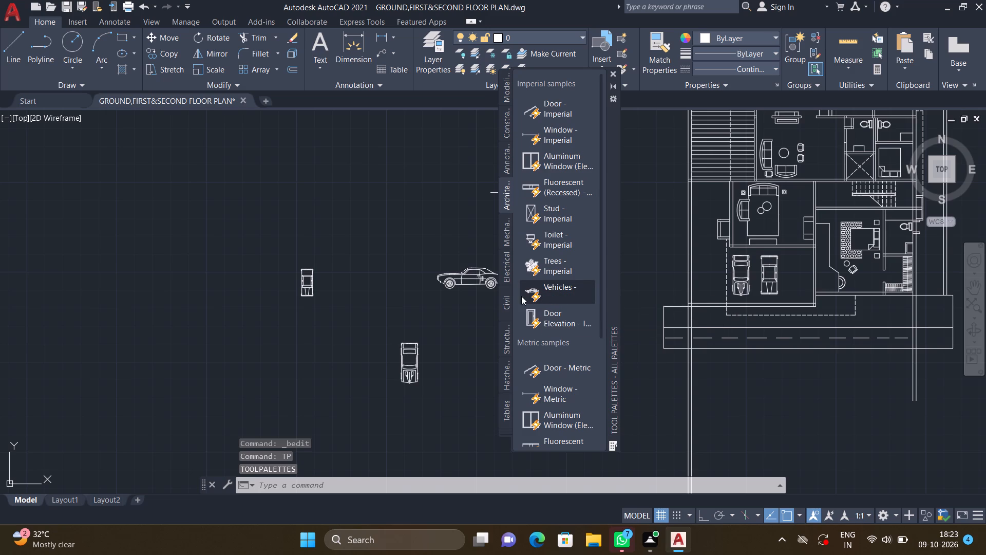
{"action": "left_click", "coordinate": [196, 368]}
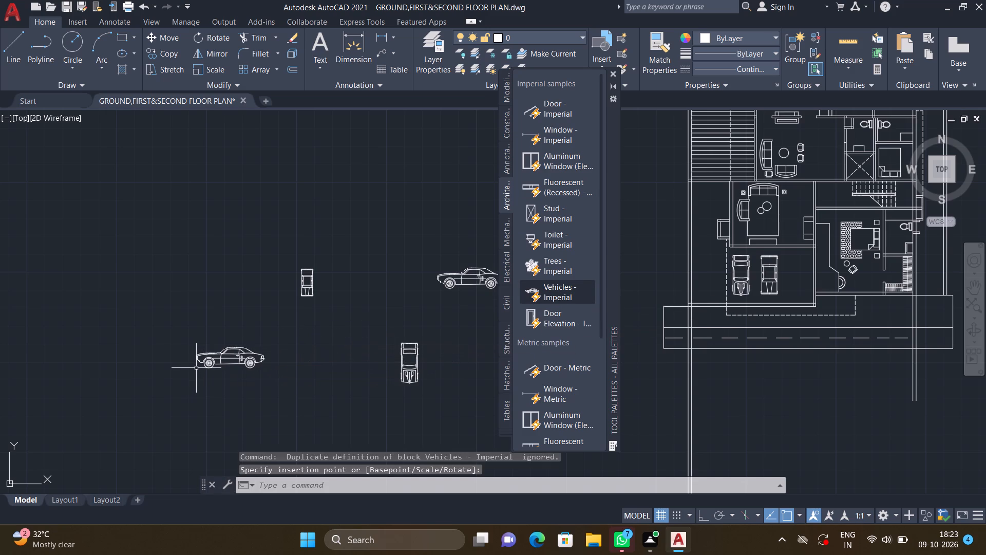
{"action": "double_click", "coordinate": [613, 71]}
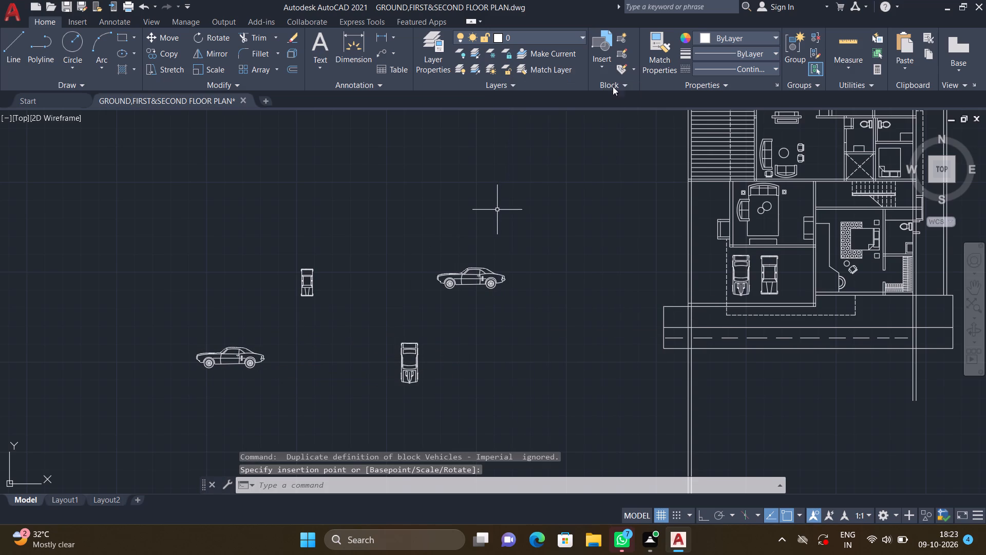
{"action": "middle_click_drag", "start_coordinate": [408, 316], "coordinate": [451, 254]}
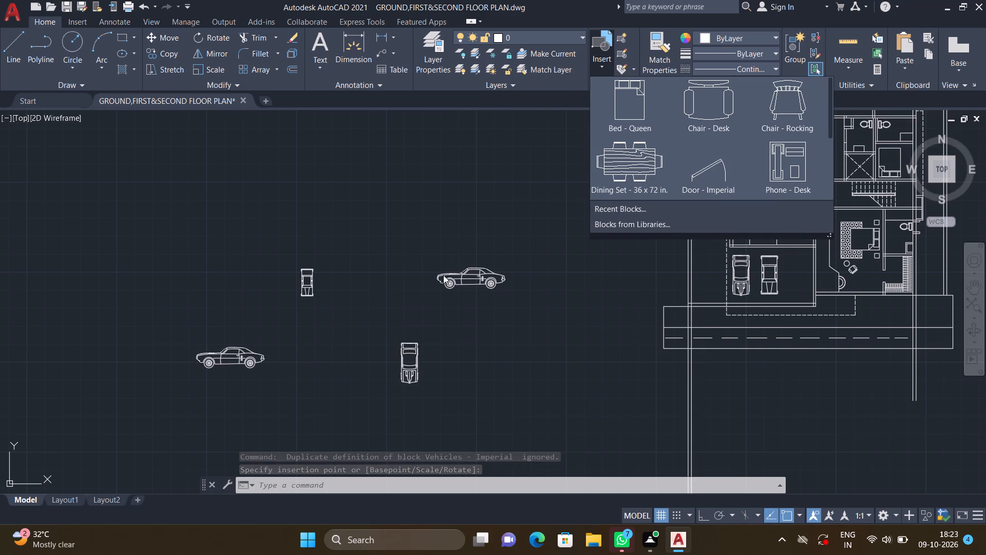
{"action": "scroll", "coordinate": [599, 260], "scroll_direction": "down", "scroll_amount": 2}
{"action": "scroll", "coordinate": [576, 278], "scroll_direction": "up", "scroll_amount": 2}
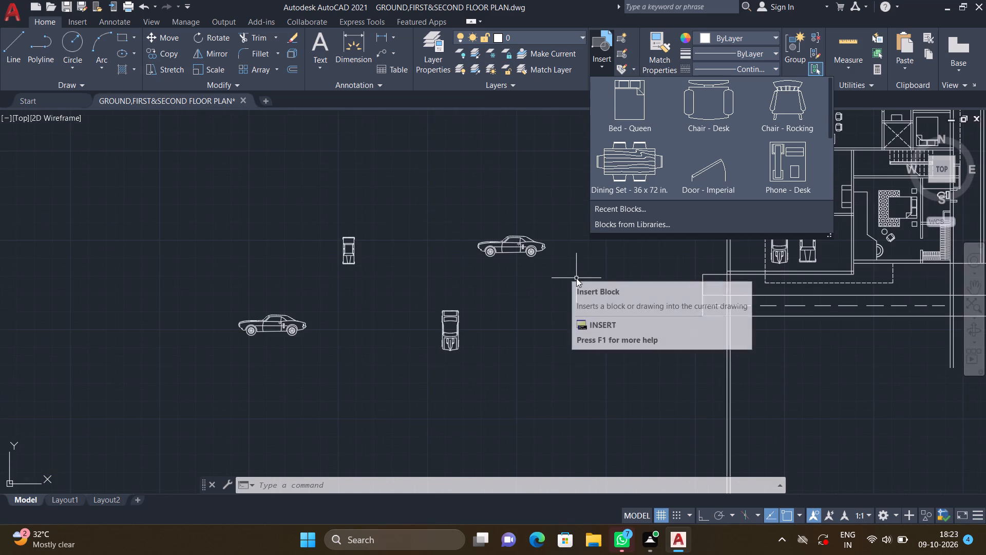
{"action": "key", "text": "Escape"}
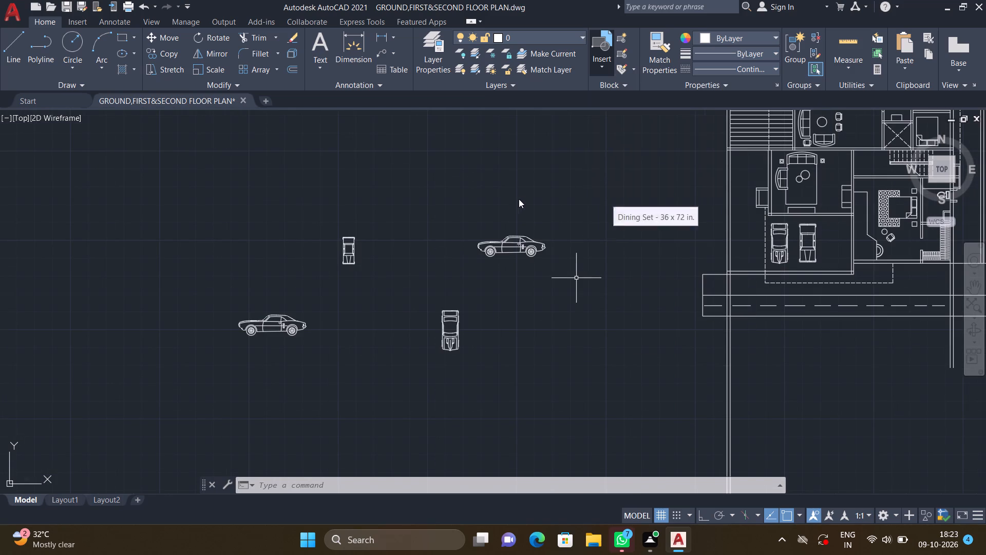
Set the visibility state of the newly inserted side-view sports car to Truck (Top).
{"action": "middle_click_drag", "start_coordinate": [337, 346], "coordinate": [426, 317]}
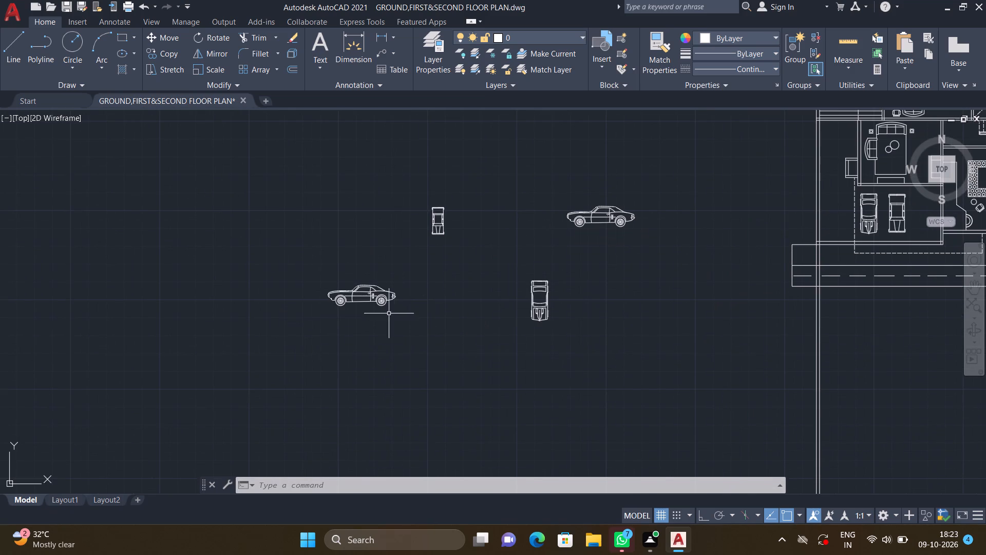
{"action": "left_click", "coordinate": [382, 300]}
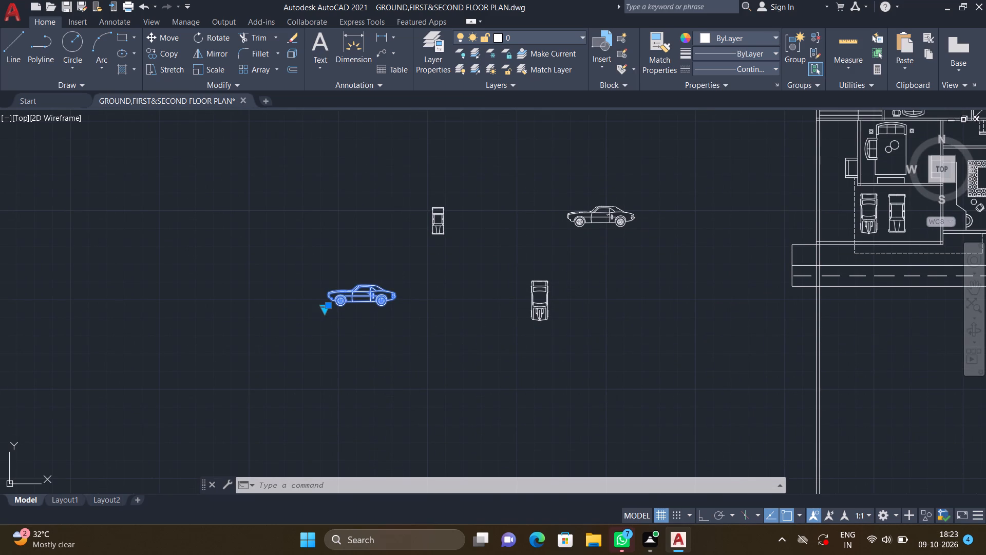
{"action": "scroll", "coordinate": [74, 372], "scroll_direction": "up", "scroll_amount": 1}
{"action": "scroll", "coordinate": [300, 373], "scroll_direction": "down", "scroll_amount": 2}
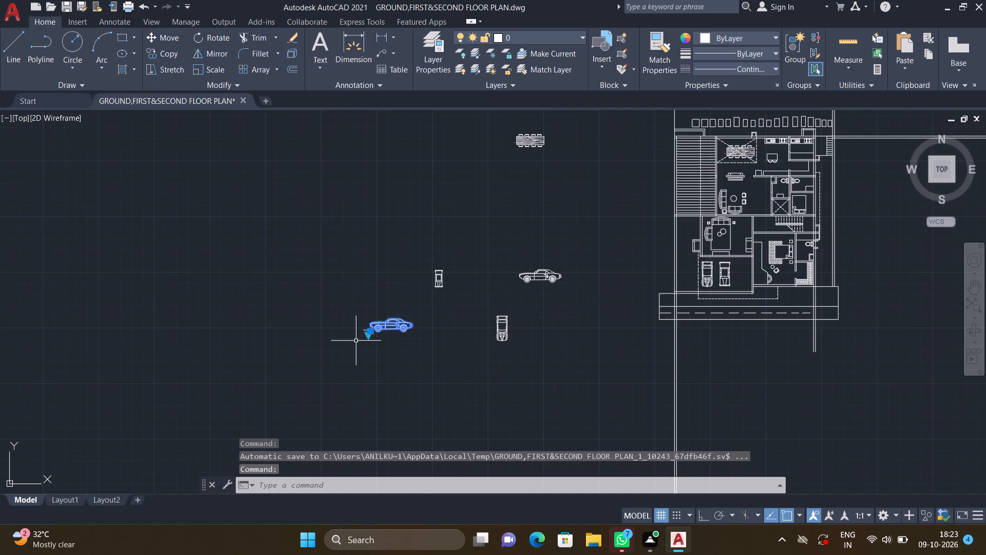
{"action": "scroll", "coordinate": [356, 341], "scroll_direction": "up", "scroll_amount": 3}
{"action": "scroll", "coordinate": [399, 314], "scroll_direction": "up", "scroll_amount": 2}
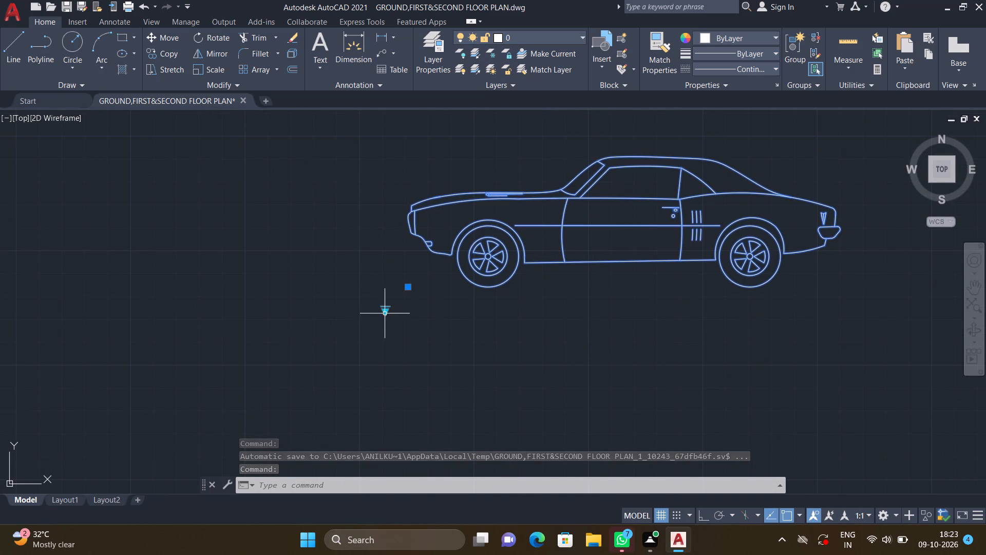
{"action": "double_click", "coordinate": [385, 313]}
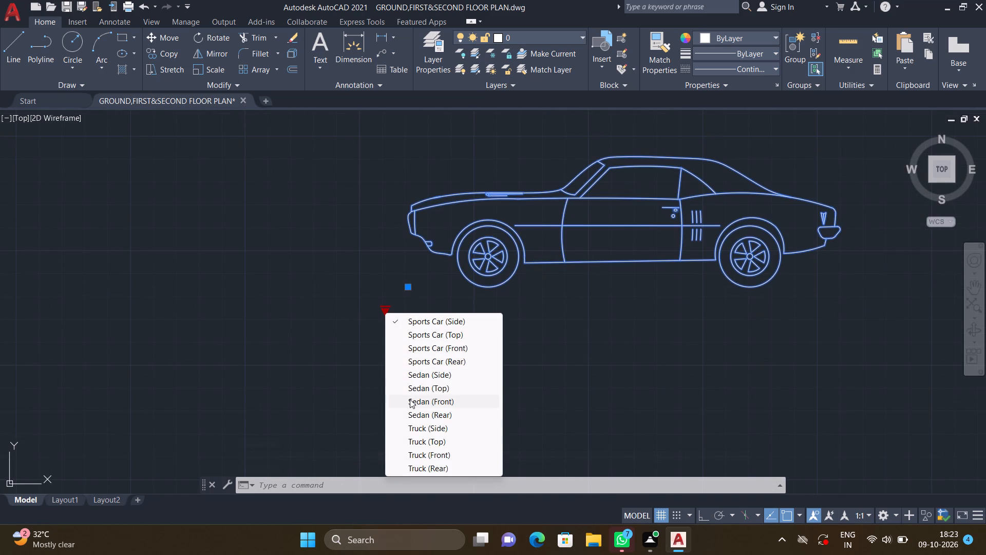
{"action": "left_click", "coordinate": [426, 438]}
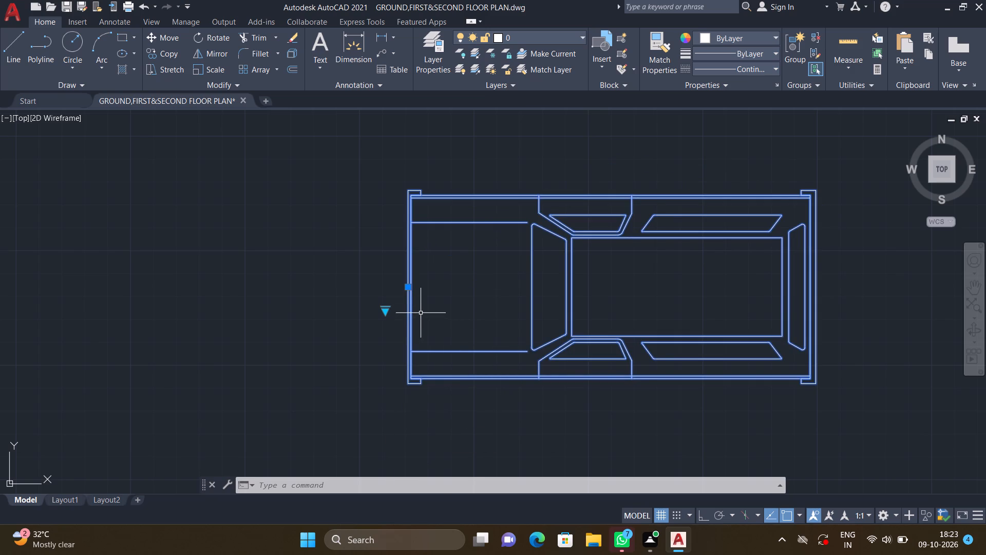
{"action": "key", "text": "Escape"}
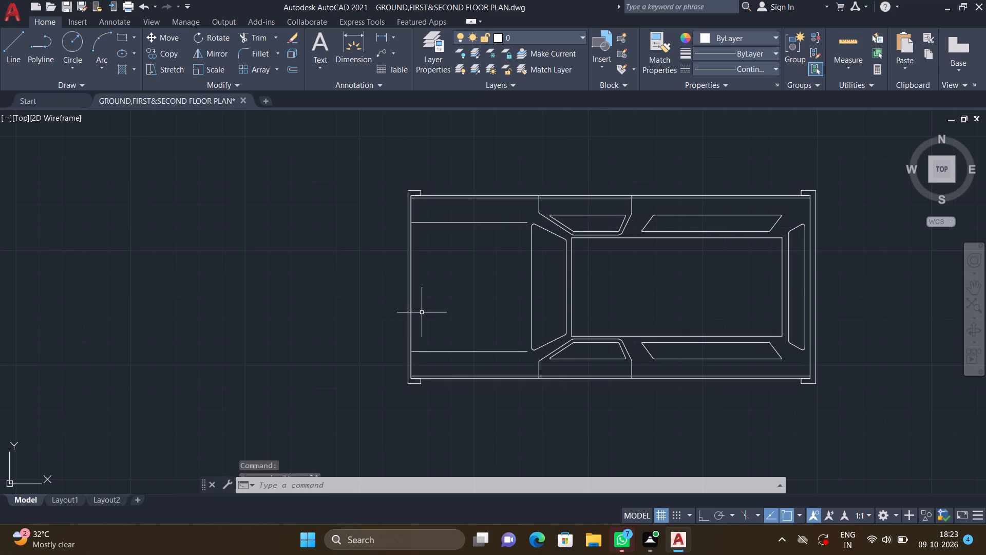
Rotate the top-view truck a quarter turn clockwise about its front-edge midpoint with Ortho on, so its front faces north.
{"action": "key", "text": "r"}
{"action": "key", "text": "o"}
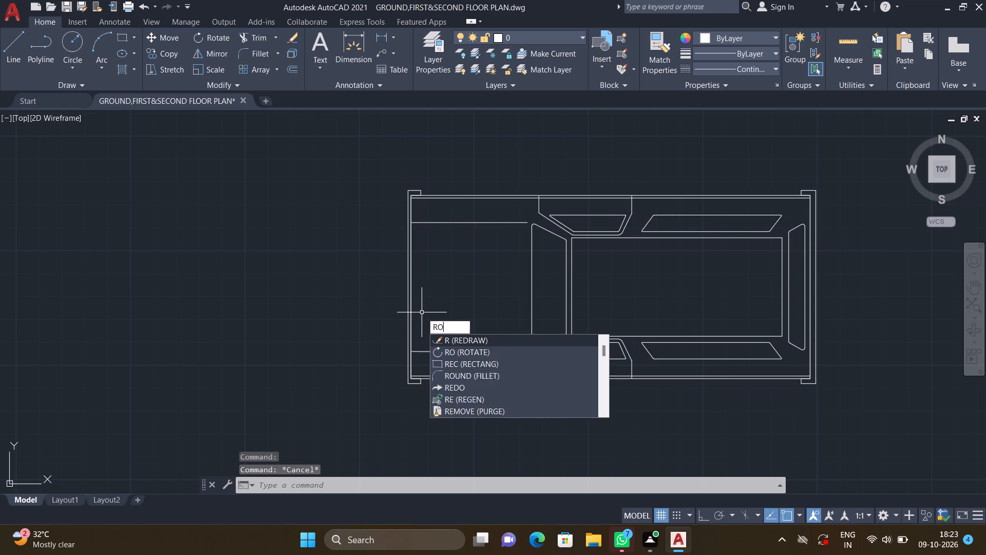
{"action": "key", "text": "Return"}
{"action": "double_click", "coordinate": [446, 377]}
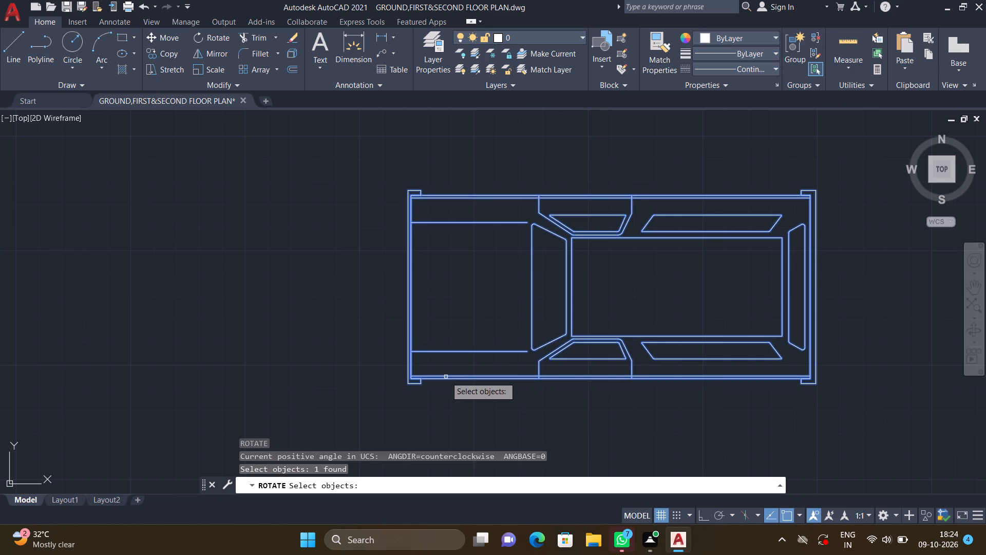
{"action": "key", "text": "Return"}
{"action": "left_click", "coordinate": [409, 291]}
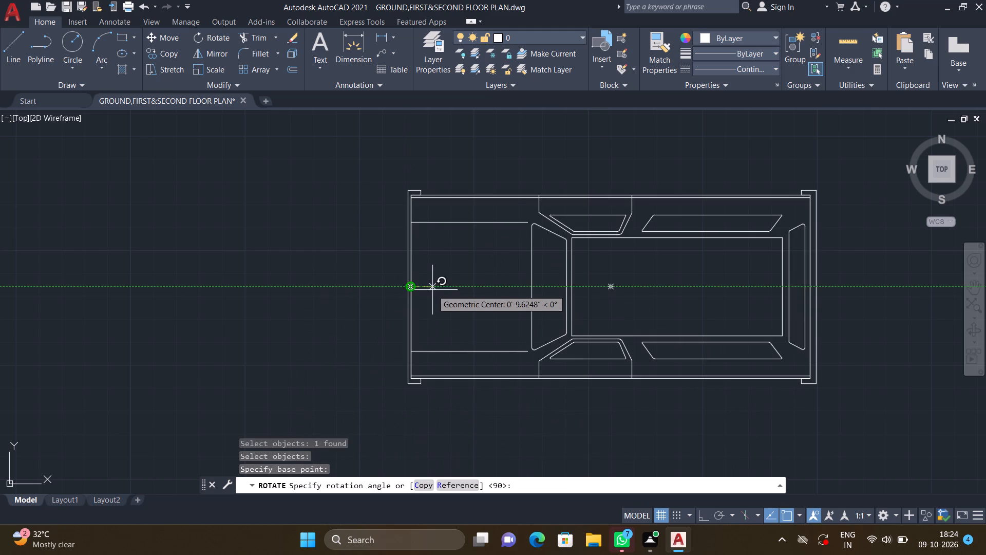
{"action": "key", "text": "F8"}
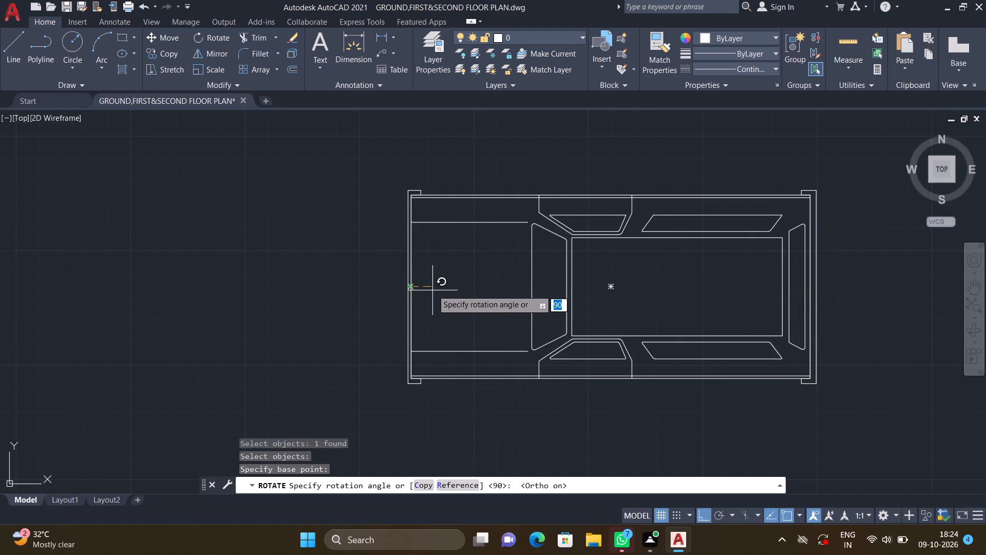
{"action": "middle_click_drag", "start_coordinate": [411, 366], "coordinate": [398, 318]}
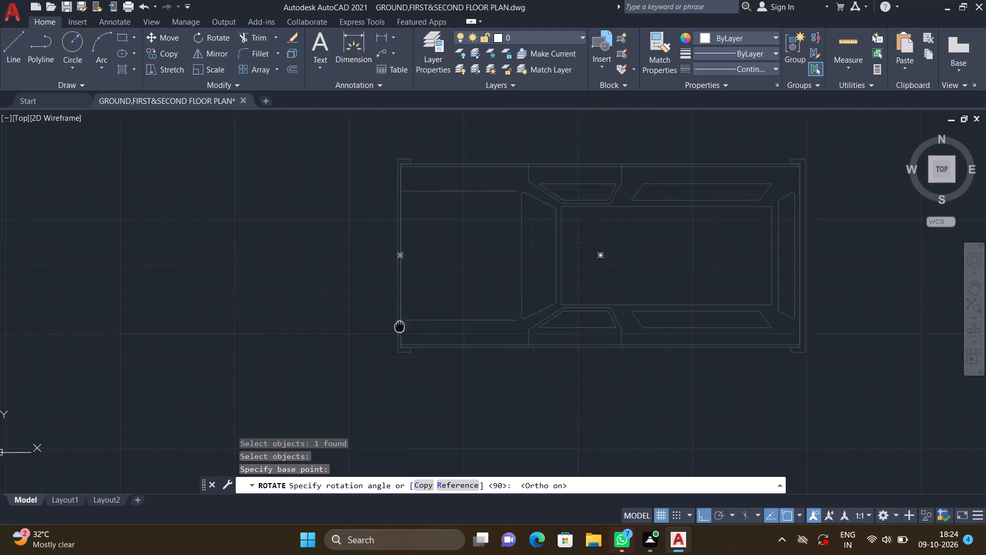
{"action": "middle_click_drag", "start_coordinate": [398, 318], "coordinate": [387, 258]}
{"action": "scroll", "coordinate": [390, 264], "scroll_direction": "down", "scroll_amount": 1}
{"action": "left_click", "coordinate": [397, 367]}
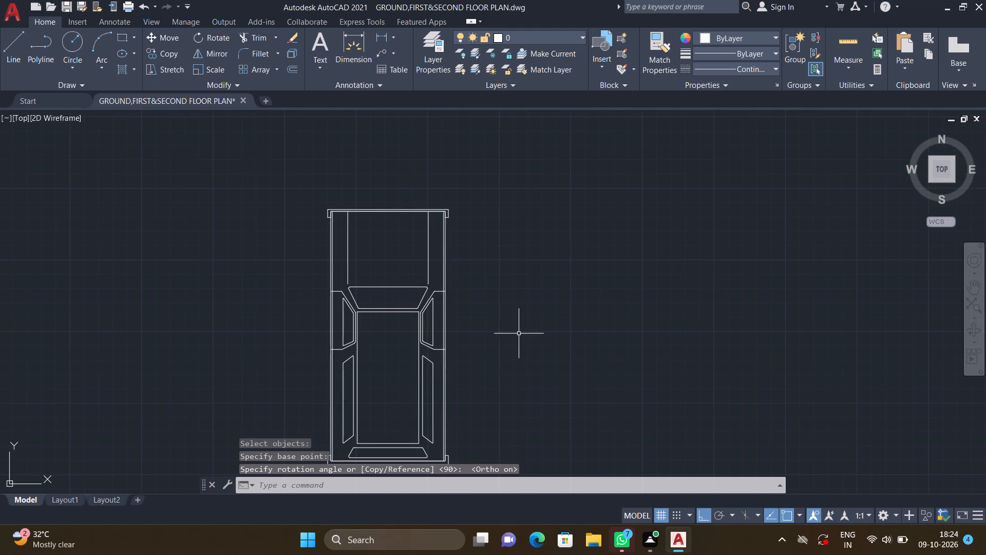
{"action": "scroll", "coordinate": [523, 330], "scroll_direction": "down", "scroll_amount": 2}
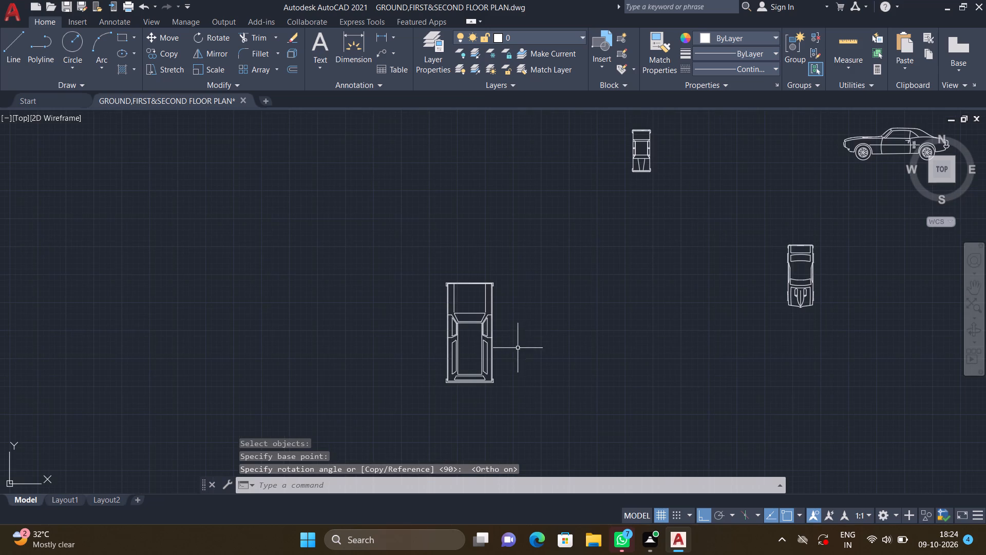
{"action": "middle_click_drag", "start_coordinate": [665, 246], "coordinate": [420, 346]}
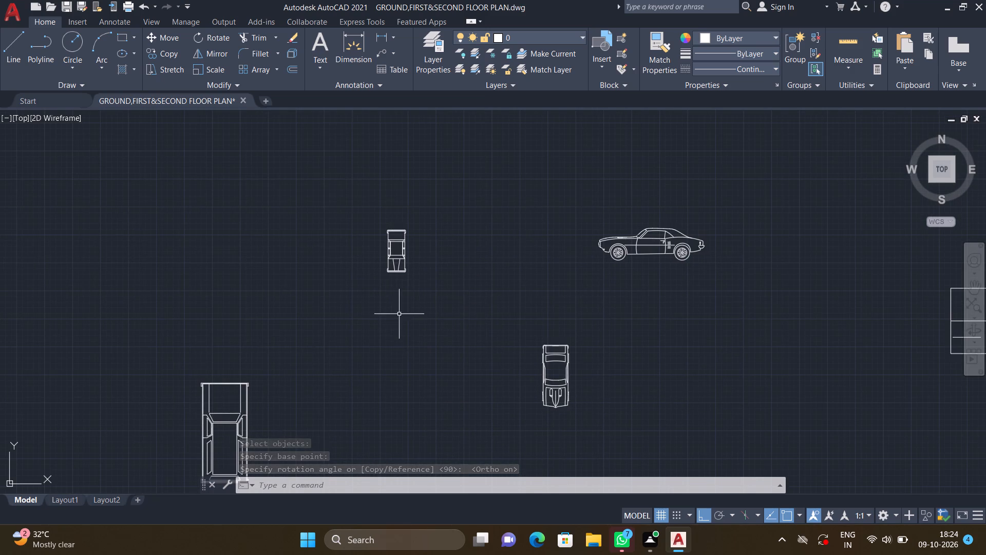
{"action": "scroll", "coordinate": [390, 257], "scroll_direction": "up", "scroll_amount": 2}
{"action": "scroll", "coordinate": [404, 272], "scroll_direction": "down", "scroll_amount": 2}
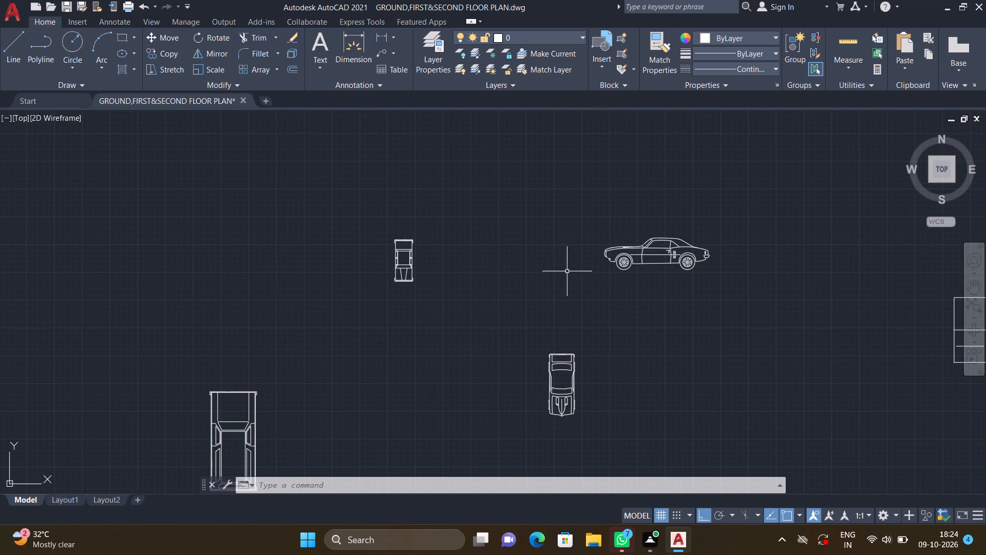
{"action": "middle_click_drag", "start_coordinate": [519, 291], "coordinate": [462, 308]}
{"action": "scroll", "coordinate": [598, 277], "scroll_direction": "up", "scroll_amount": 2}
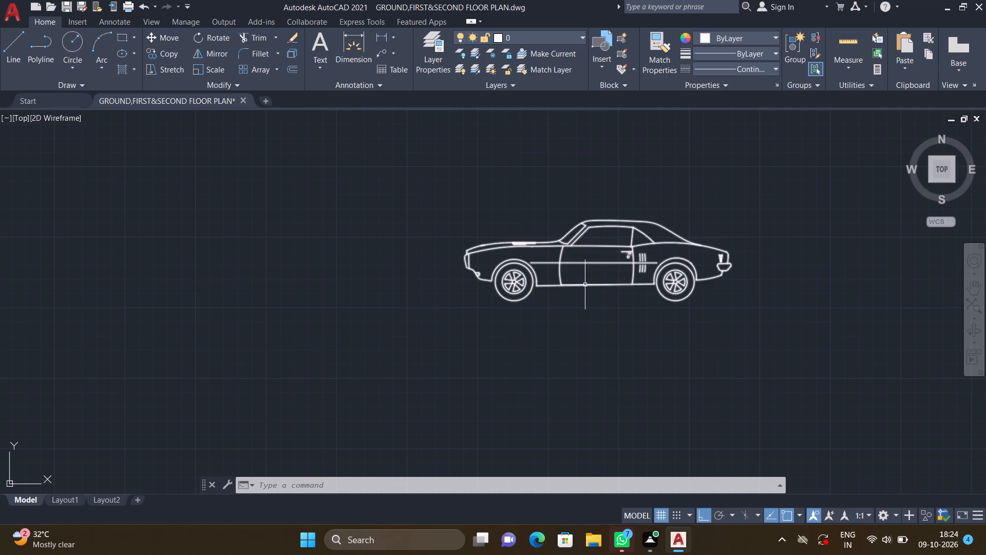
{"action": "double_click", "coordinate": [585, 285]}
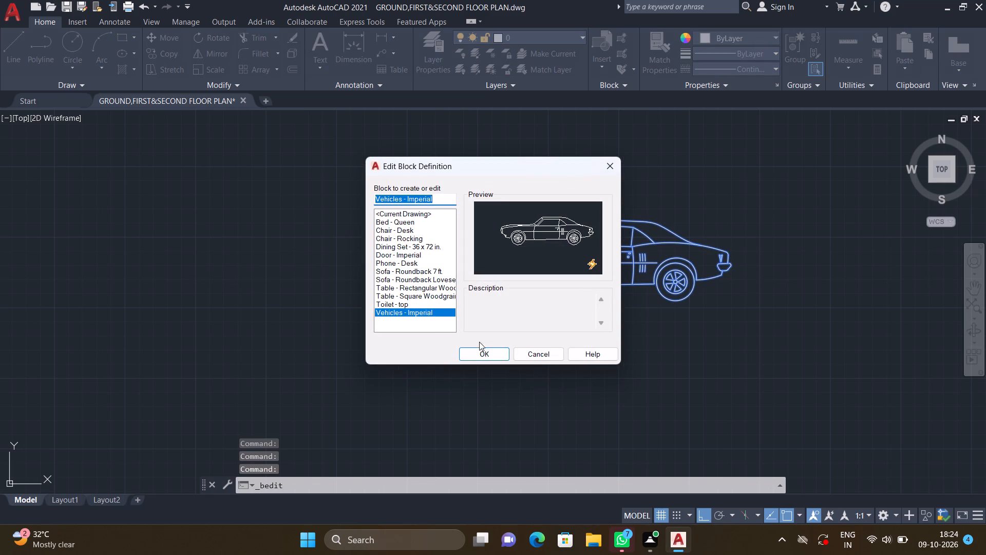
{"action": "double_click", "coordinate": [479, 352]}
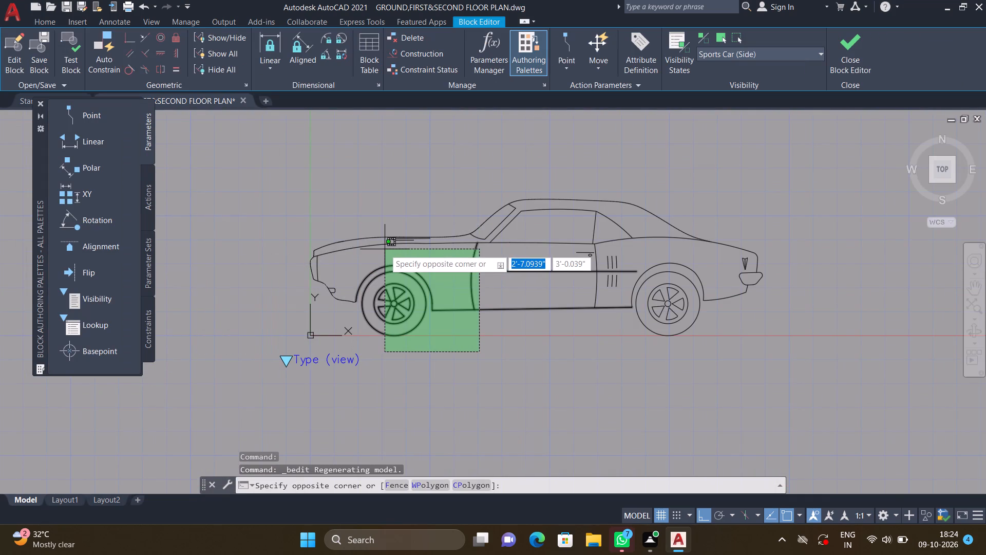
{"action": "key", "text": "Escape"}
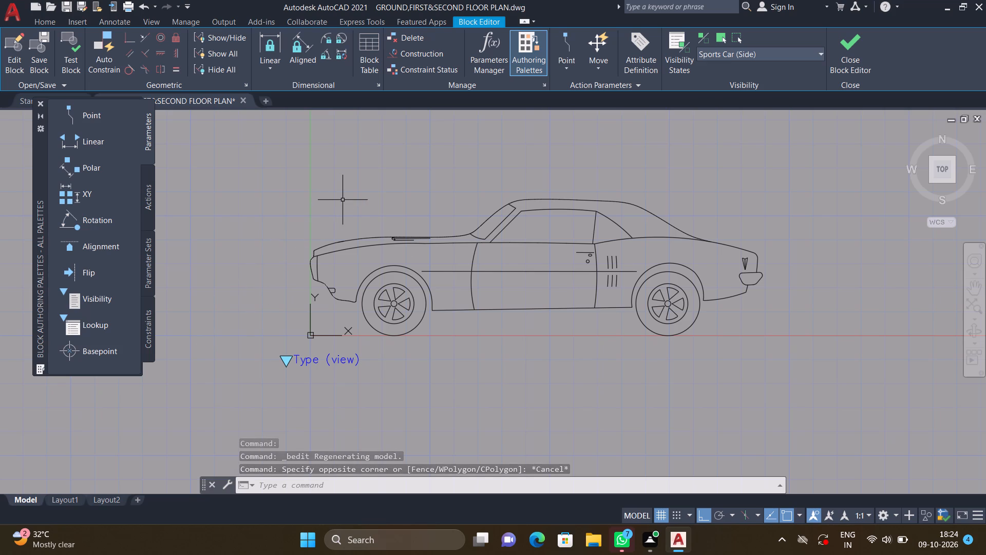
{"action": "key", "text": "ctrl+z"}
Copy the standalone top-view sports car by its north-edge midpoint into the parking bay, east of the sedan, with Ortho off.
{"action": "scroll", "coordinate": [479, 255], "scroll_direction": "down", "scroll_amount": 5}
{"action": "middle_click_drag", "start_coordinate": [449, 328], "coordinate": [447, 306]}
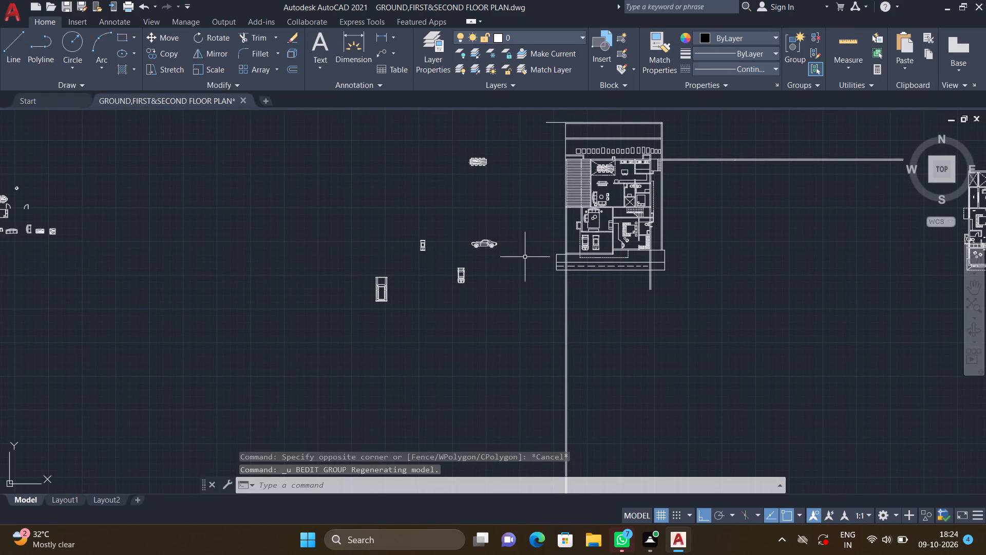
{"action": "scroll", "coordinate": [524, 258], "scroll_direction": "up", "scroll_amount": 1}
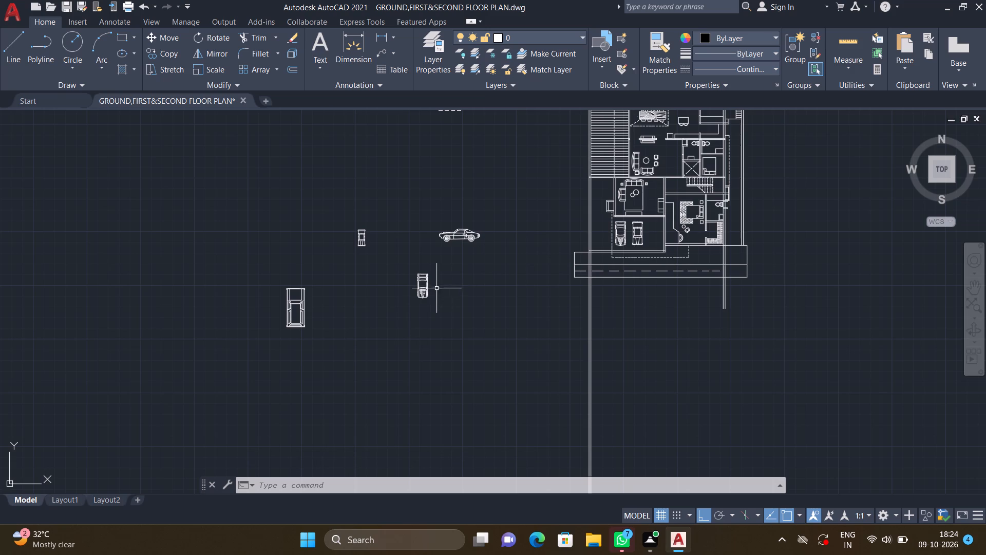
{"action": "scroll", "coordinate": [427, 294], "scroll_direction": "up", "scroll_amount": 2}
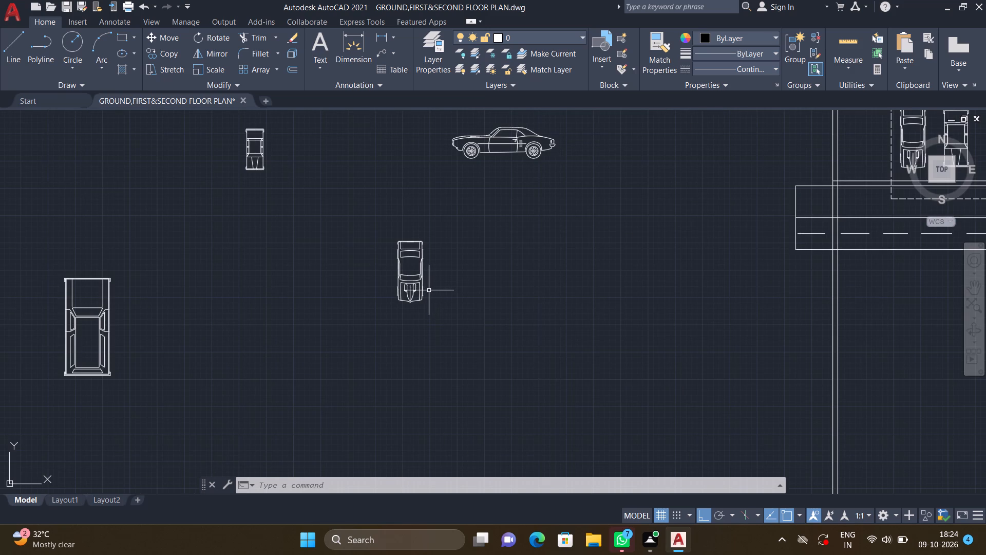
{"action": "key", "text": "c"}
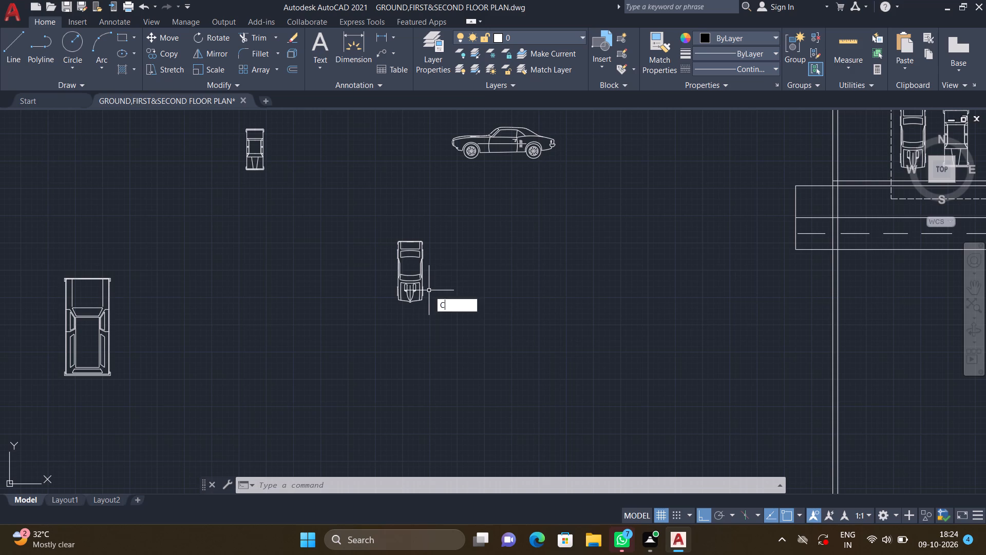
{"action": "key", "text": "o"}
{"action": "key", "text": "Return"}
{"action": "double_click", "coordinate": [422, 290]}
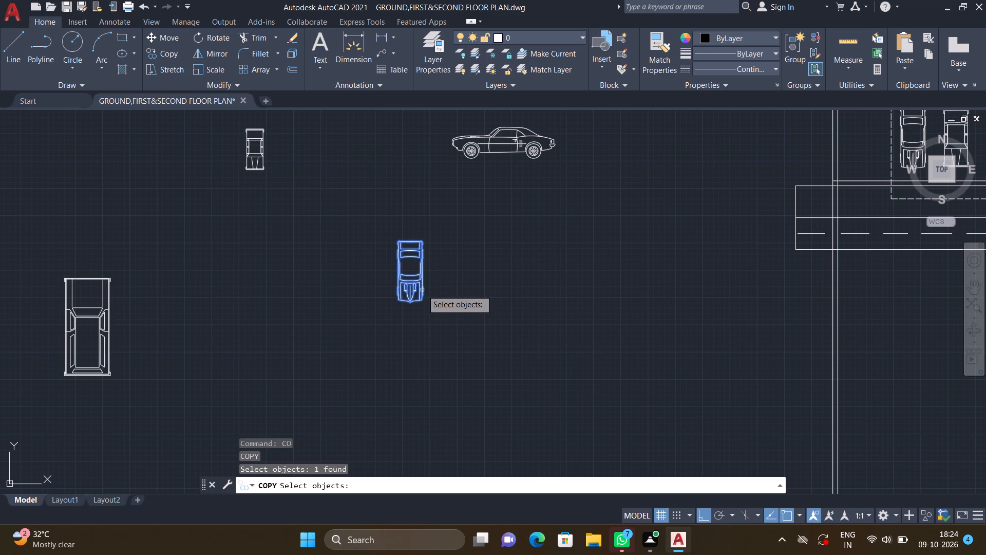
{"action": "key", "text": "Return"}
{"action": "scroll", "coordinate": [405, 233], "scroll_direction": "up", "scroll_amount": 2}
{"action": "left_click", "coordinate": [412, 250]}
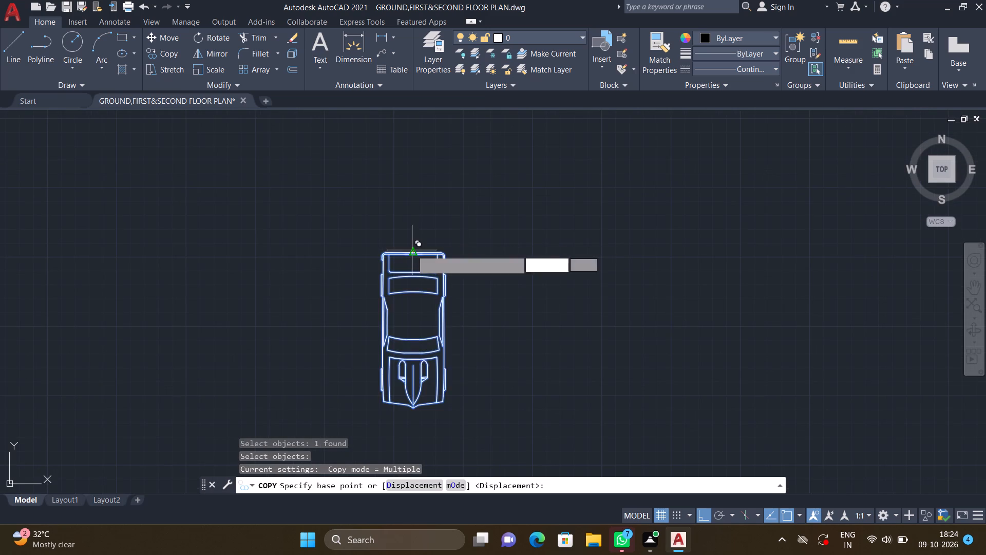
{"action": "scroll", "coordinate": [496, 277], "scroll_direction": "down", "scroll_amount": 4}
{"action": "middle_click_drag", "start_coordinate": [597, 320], "coordinate": [436, 327]}
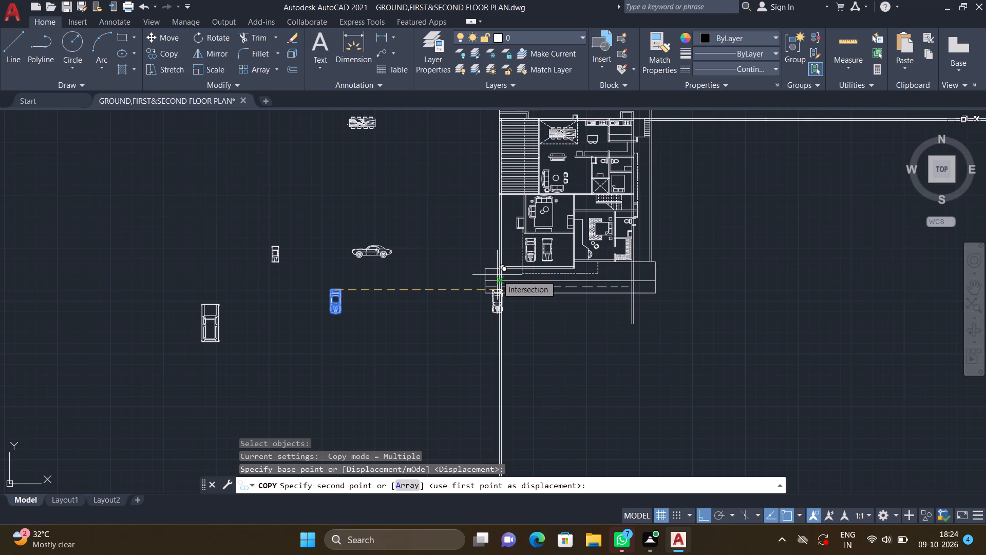
{"action": "key", "text": "F8"}
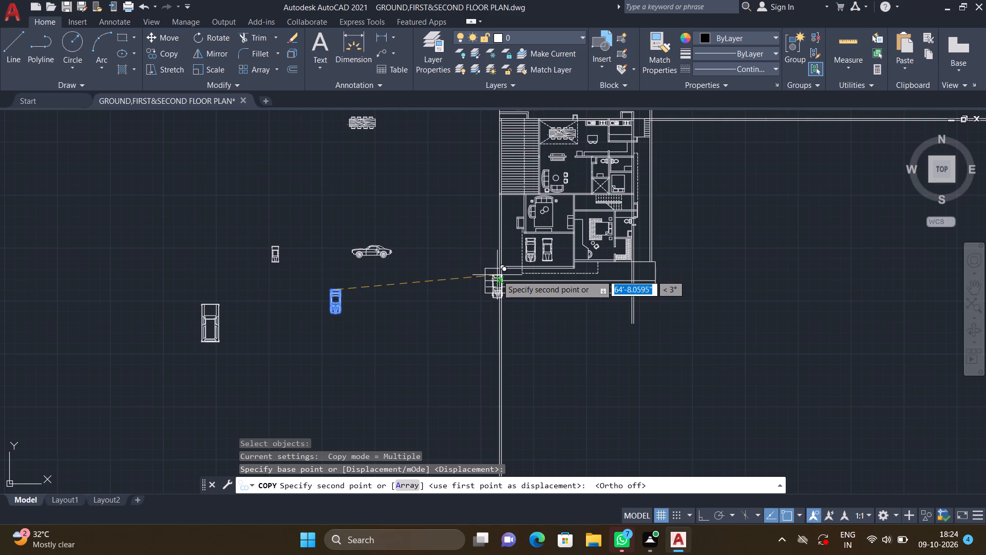
{"action": "scroll", "coordinate": [592, 245], "scroll_direction": "up", "scroll_amount": 2}
{"action": "scroll", "coordinate": [496, 227], "scroll_direction": "up", "scroll_amount": 2}
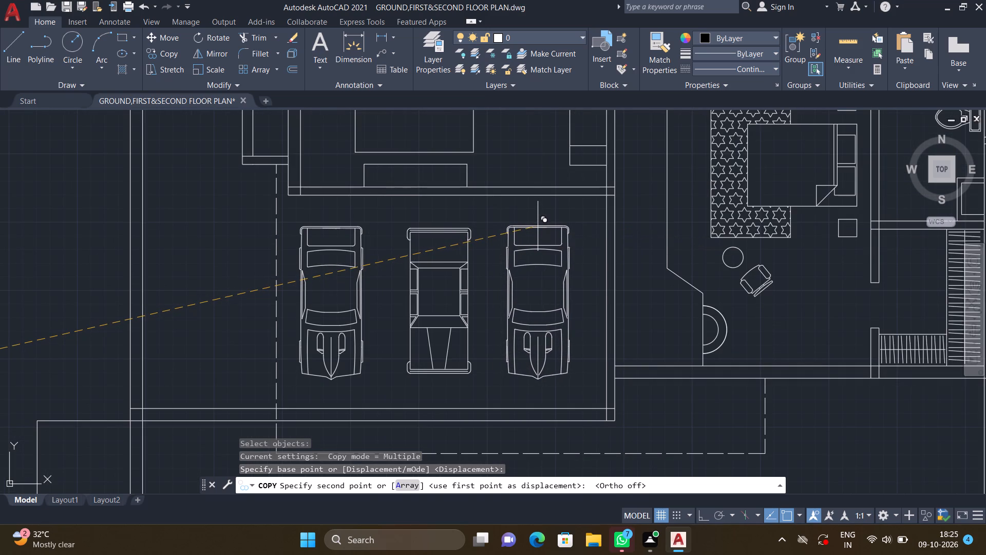
{"action": "left_click", "coordinate": [538, 226]}
{"action": "key", "text": "Return"}
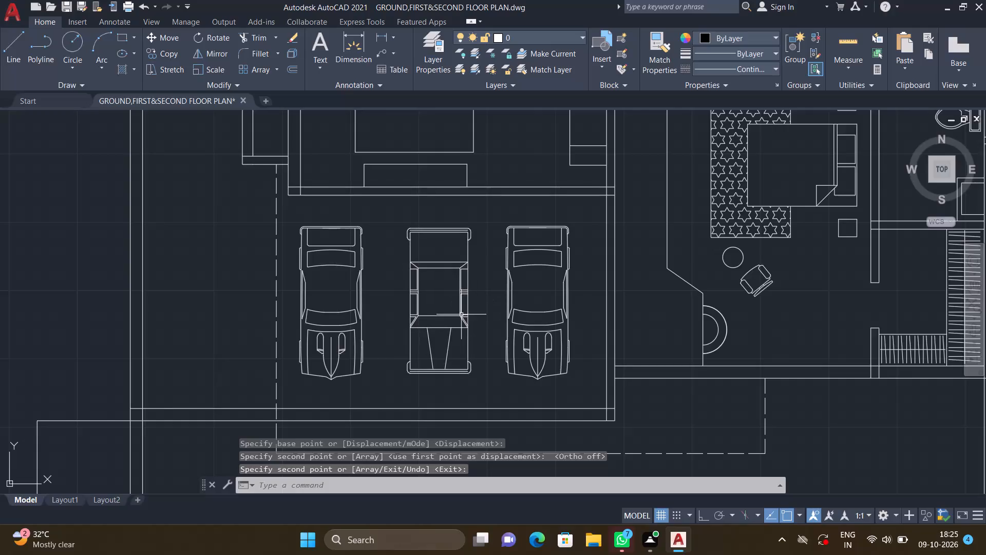
Examine the furnished floor plan from the parking bay up to the kitchens, east side passage and surrounding plot.
{"action": "scroll", "coordinate": [465, 327], "scroll_direction": "down", "scroll_amount": 2}
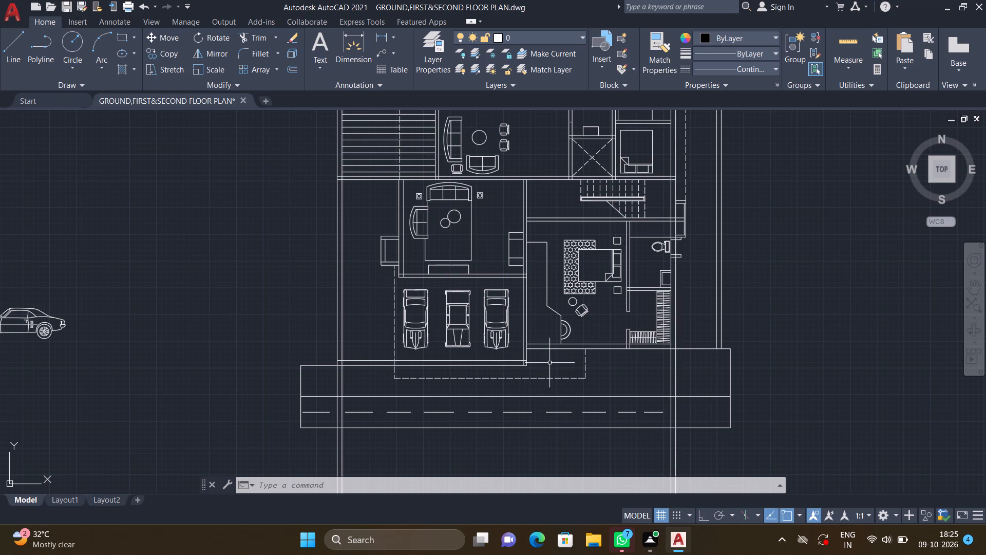
{"action": "scroll", "coordinate": [604, 351], "scroll_direction": "down", "scroll_amount": 2}
{"action": "middle_click_drag", "start_coordinate": [574, 359], "coordinate": [526, 368]}
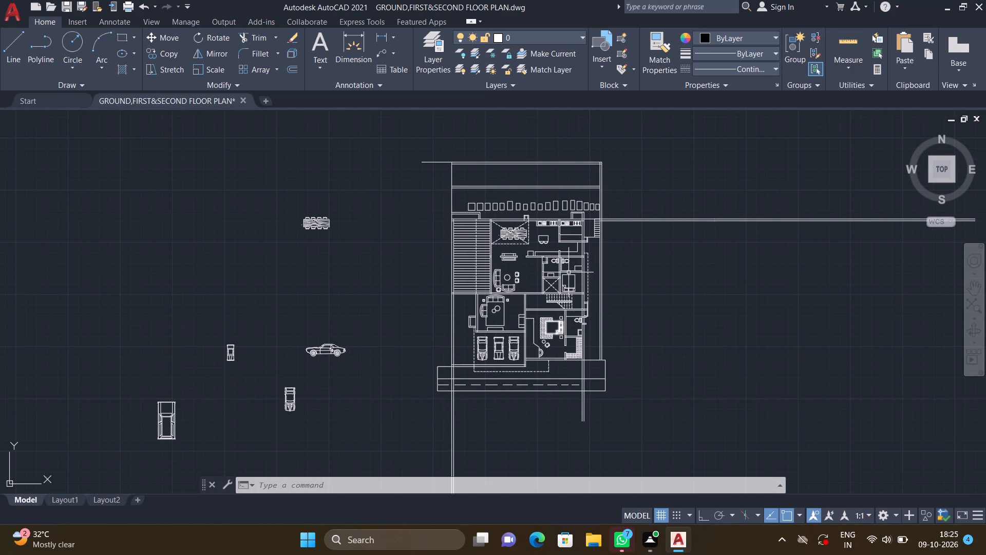
{"action": "scroll", "coordinate": [571, 233], "scroll_direction": "up", "scroll_amount": 2}
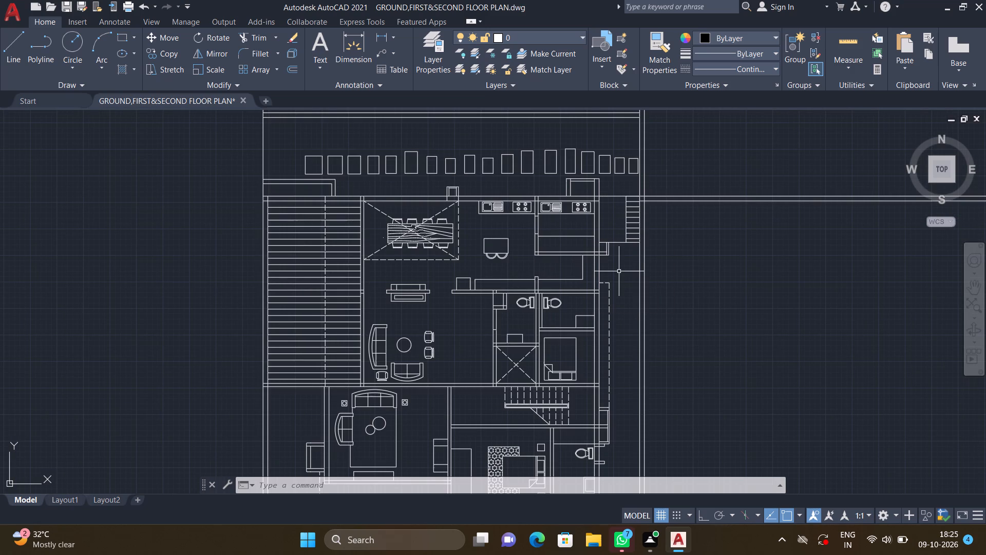
{"action": "middle_click", "coordinate": [597, 267]}
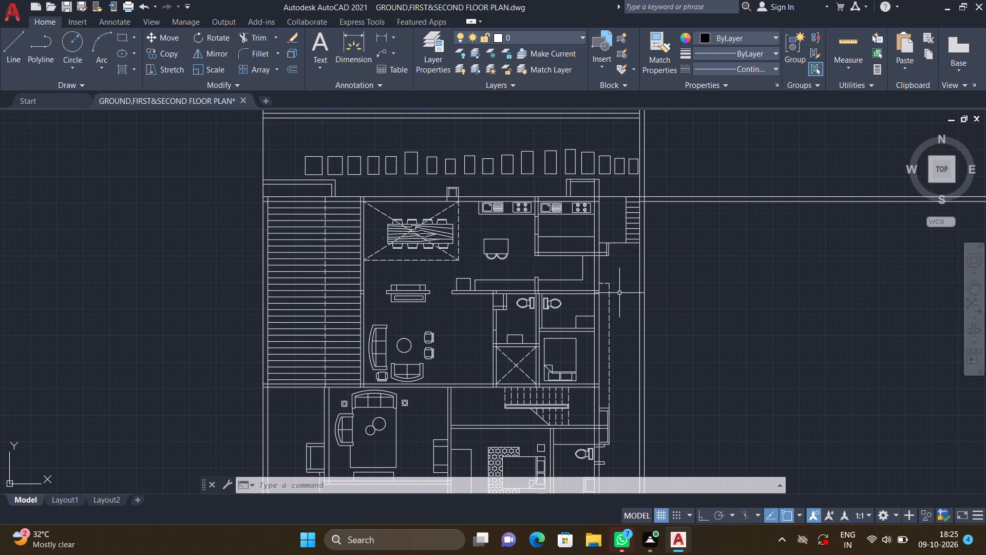
{"action": "scroll", "coordinate": [644, 270], "scroll_direction": "up", "scroll_amount": 2}
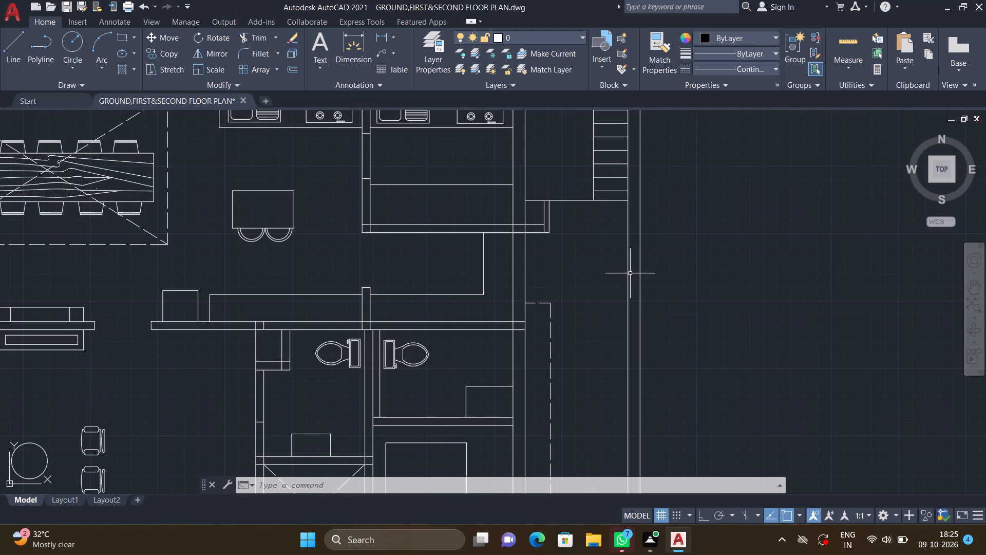
{"action": "scroll", "coordinate": [555, 277], "scroll_direction": "down", "scroll_amount": 2}
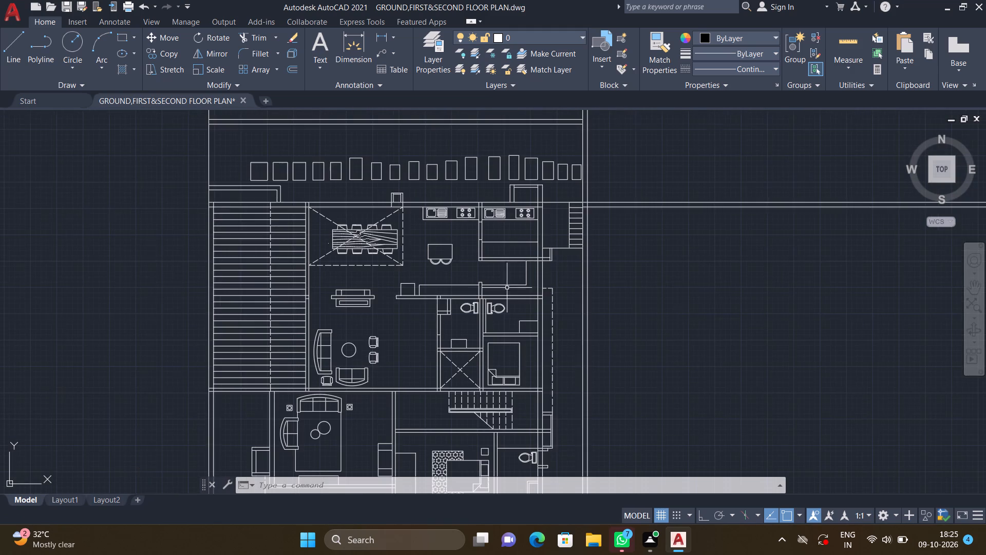
{"action": "middle_click_drag", "start_coordinate": [411, 295], "coordinate": [472, 316]}
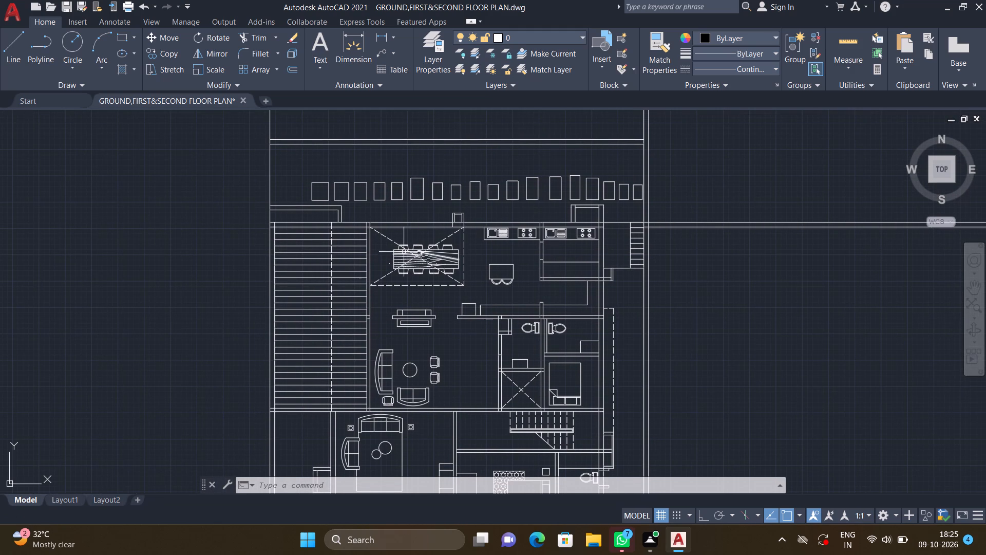
{"action": "middle_click_drag", "start_coordinate": [408, 255], "coordinate": [462, 265]}
{"action": "scroll", "coordinate": [459, 265], "scroll_direction": "down", "scroll_amount": 2}
{"action": "middle_click_drag", "start_coordinate": [387, 274], "coordinate": [440, 261]}
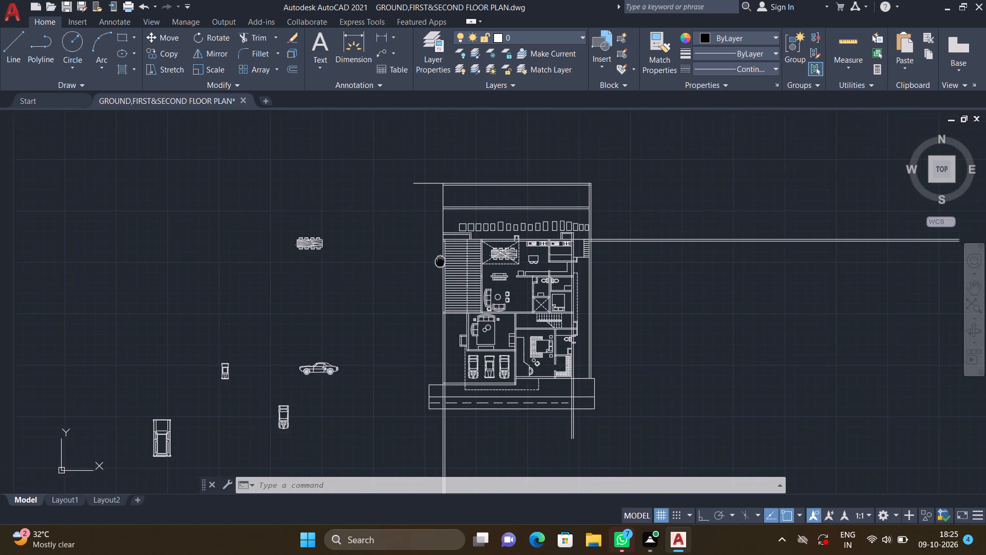
{"action": "scroll", "coordinate": [439, 209], "scroll_direction": "up", "scroll_amount": 2}
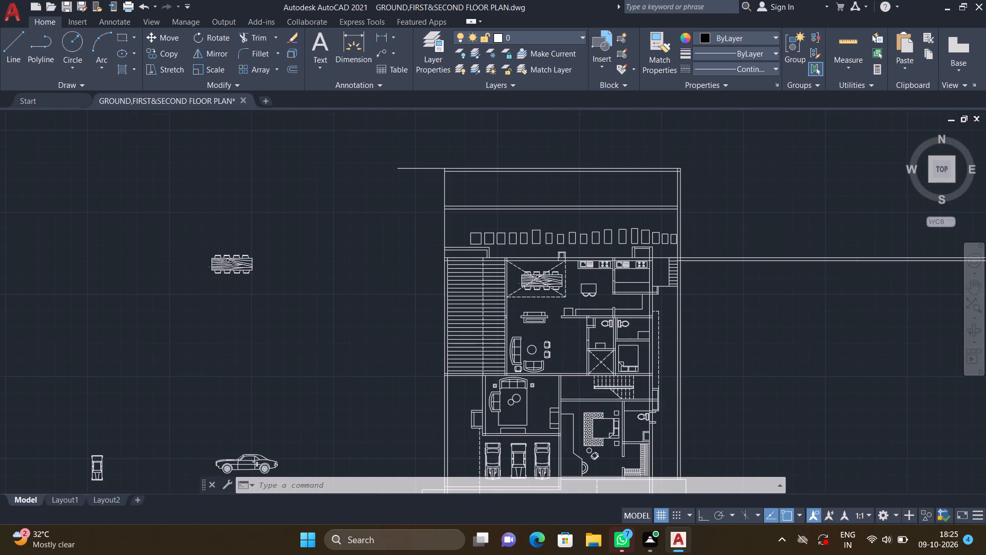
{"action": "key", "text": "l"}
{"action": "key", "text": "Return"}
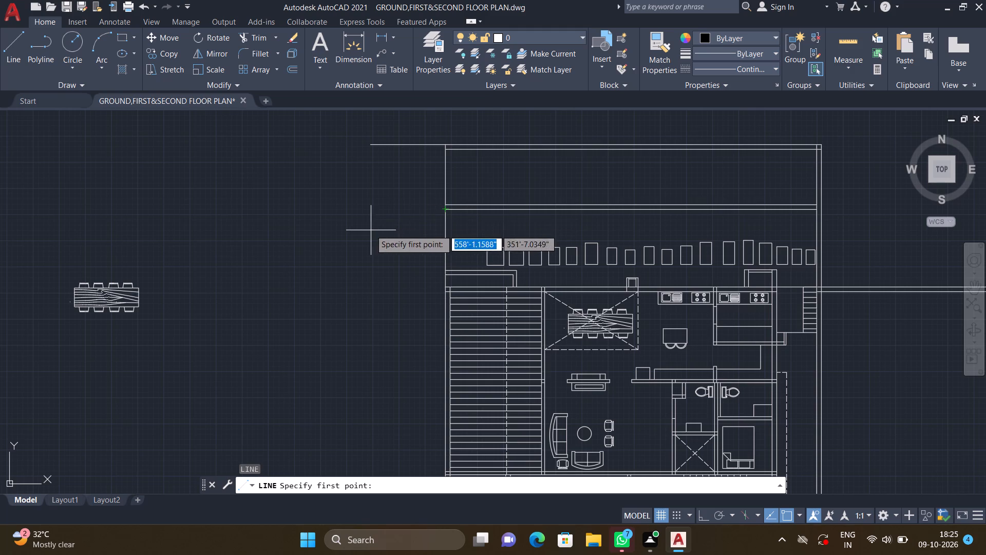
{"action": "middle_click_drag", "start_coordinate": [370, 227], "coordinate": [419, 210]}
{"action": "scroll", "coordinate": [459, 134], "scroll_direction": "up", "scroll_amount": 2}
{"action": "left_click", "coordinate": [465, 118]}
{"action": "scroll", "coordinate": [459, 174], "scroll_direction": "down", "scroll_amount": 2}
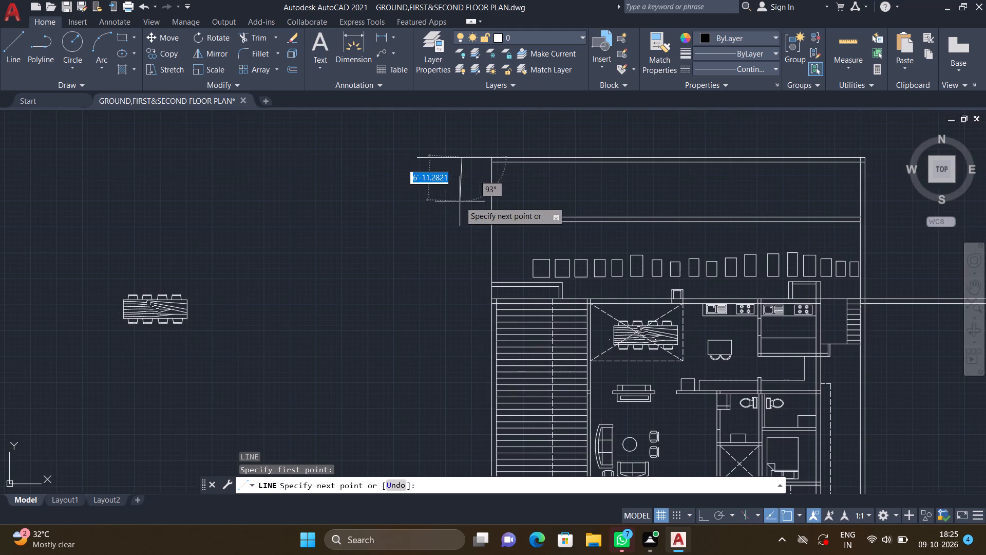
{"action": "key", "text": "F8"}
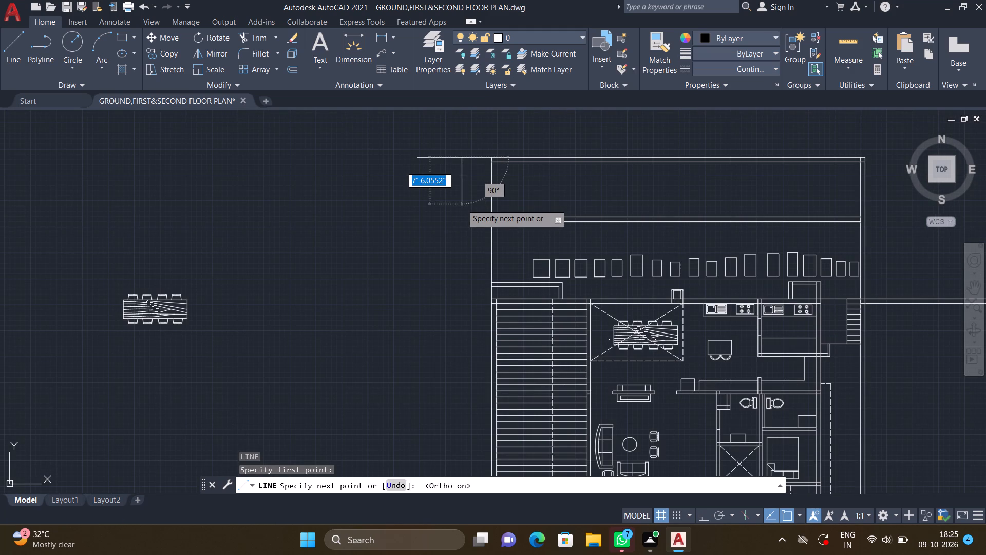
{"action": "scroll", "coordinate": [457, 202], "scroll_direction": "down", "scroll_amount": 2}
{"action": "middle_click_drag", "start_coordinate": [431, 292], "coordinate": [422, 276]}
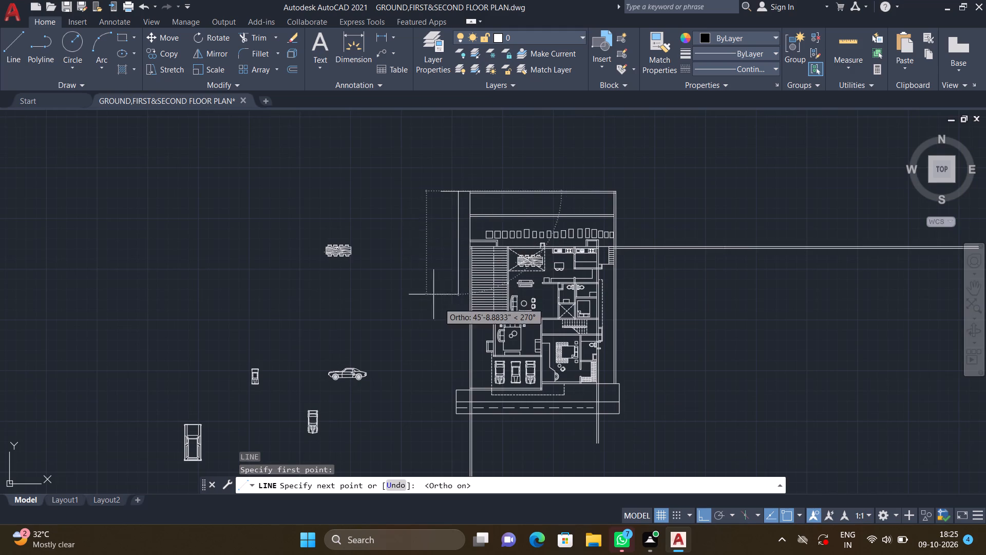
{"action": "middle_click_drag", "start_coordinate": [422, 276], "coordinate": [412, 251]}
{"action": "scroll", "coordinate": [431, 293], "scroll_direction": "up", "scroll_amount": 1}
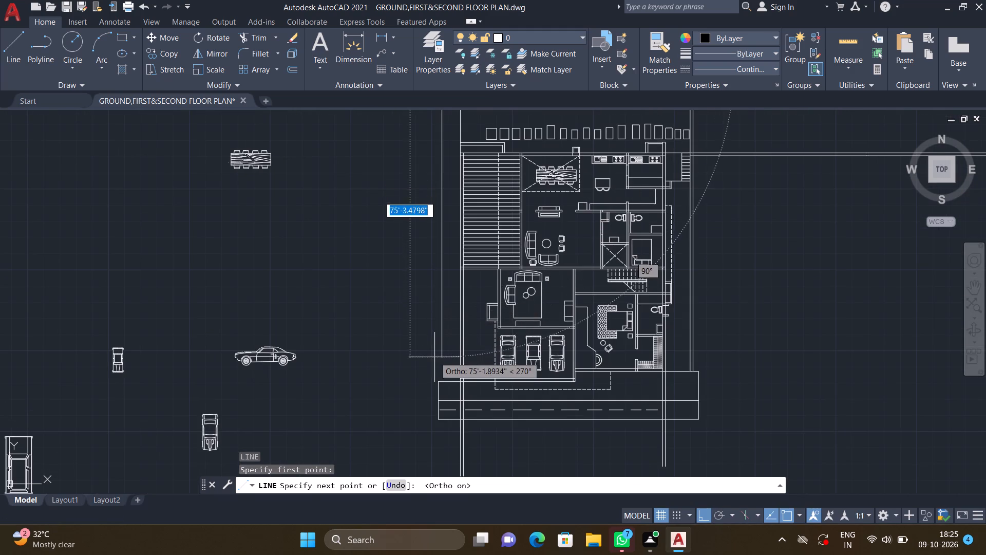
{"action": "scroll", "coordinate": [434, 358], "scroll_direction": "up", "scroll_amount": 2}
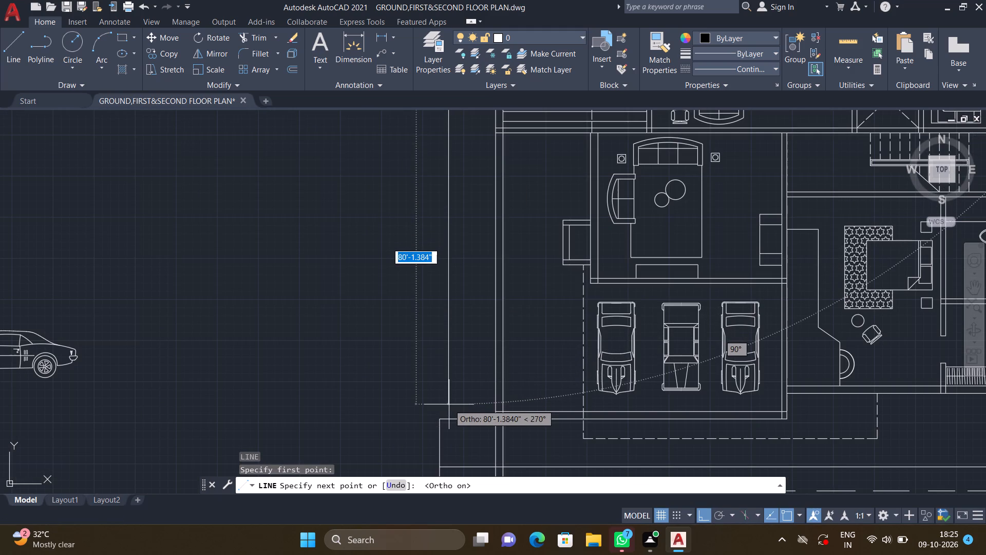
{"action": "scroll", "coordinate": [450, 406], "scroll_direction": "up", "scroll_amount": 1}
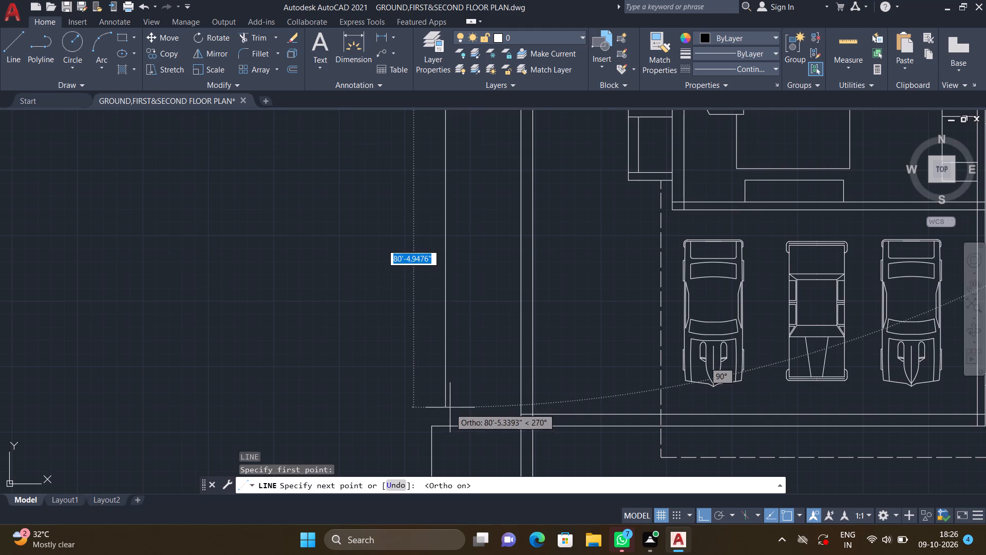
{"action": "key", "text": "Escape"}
Draw a vertical line from the midpoint of the north boundary's west stub down to the north edge of the front road strip.
{"action": "scroll", "coordinate": [457, 364], "scroll_direction": "down", "scroll_amount": 2}
{"action": "middle_click_drag", "start_coordinate": [447, 289], "coordinate": [468, 402]}
{"action": "scroll", "coordinate": [468, 398], "scroll_direction": "down", "scroll_amount": 1}
{"action": "middle_click_drag", "start_coordinate": [462, 299], "coordinate": [462, 303]}
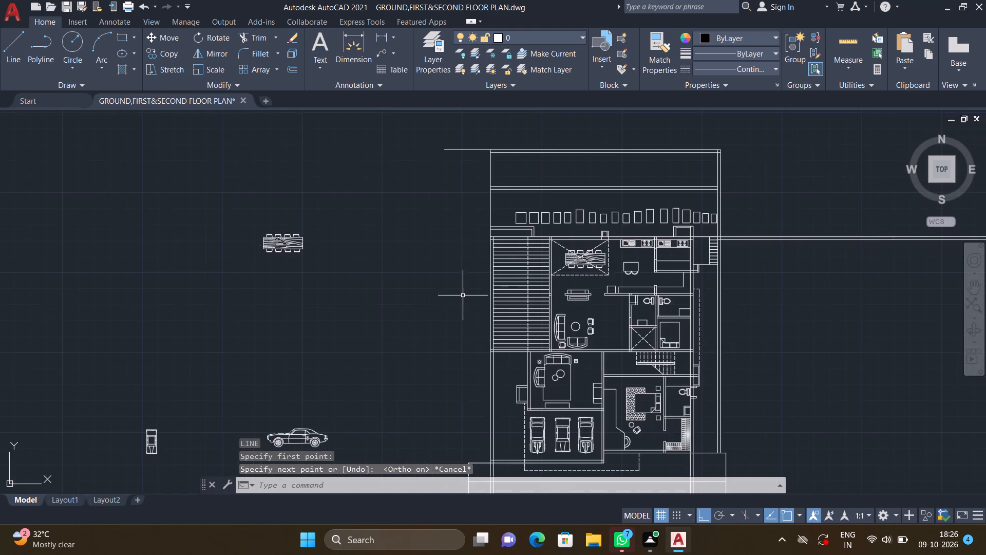
{"action": "middle_click_drag", "start_coordinate": [462, 303], "coordinate": [470, 349]}
{"action": "key", "text": "l"}
{"action": "key", "text": "Return"}
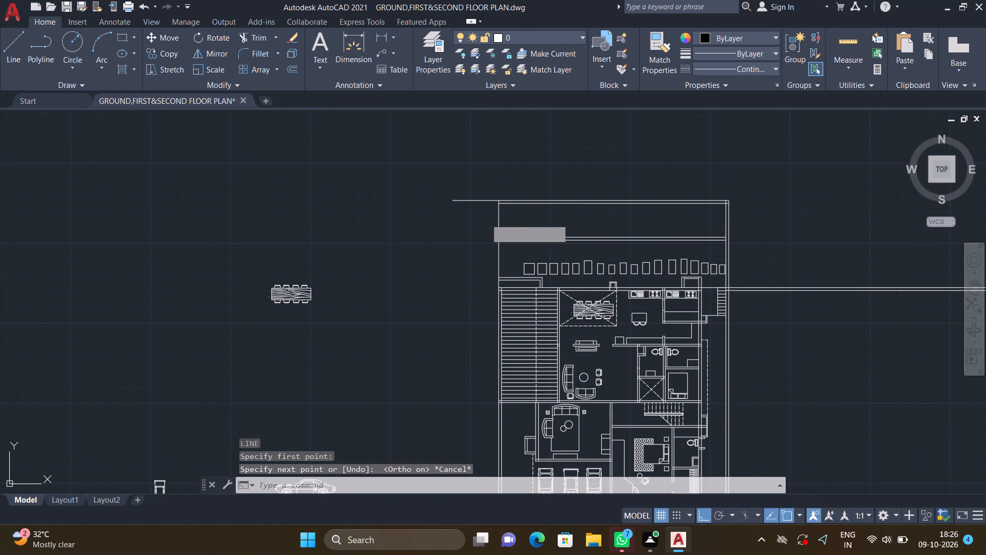
{"action": "scroll", "coordinate": [477, 198], "scroll_direction": "up", "scroll_amount": 2}
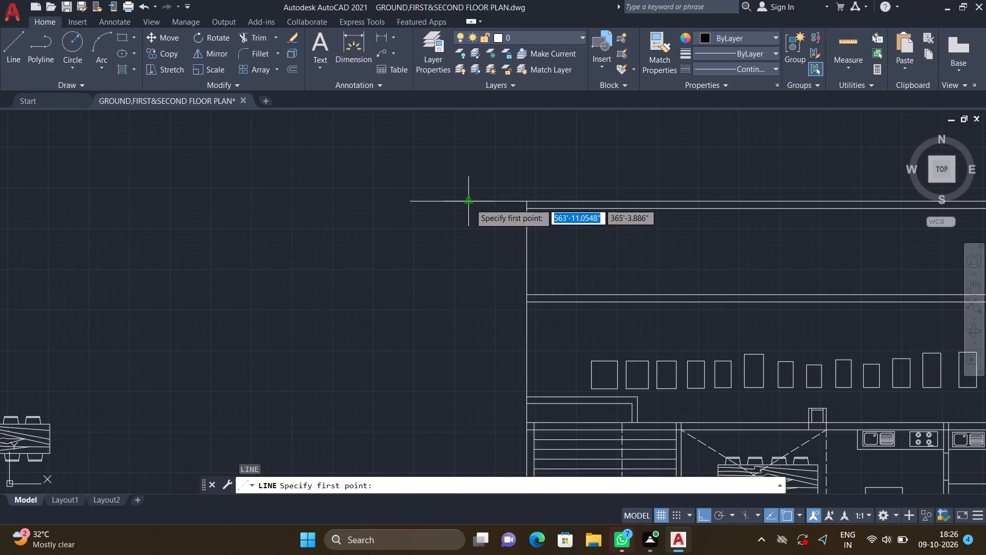
{"action": "left_click", "coordinate": [478, 203]}
{"action": "scroll", "coordinate": [478, 291], "scroll_direction": "down", "scroll_amount": 2}
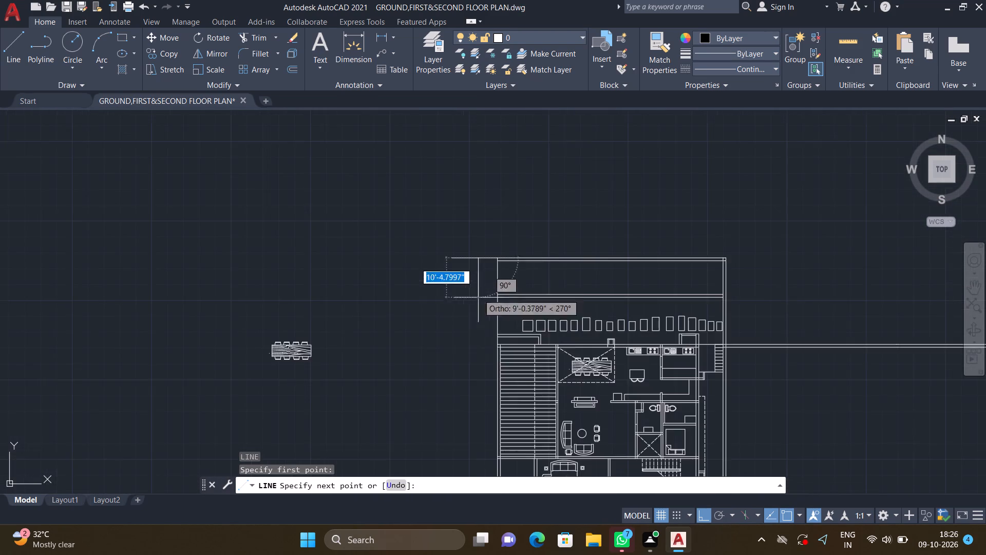
{"action": "middle_click_drag", "start_coordinate": [448, 375], "coordinate": [431, 335]}
{"action": "scroll", "coordinate": [430, 315], "scroll_direction": "down", "scroll_amount": 2}
{"action": "middle_click_drag", "start_coordinate": [414, 337], "coordinate": [407, 300]}
{"action": "scroll", "coordinate": [426, 345], "scroll_direction": "up", "scroll_amount": 3}
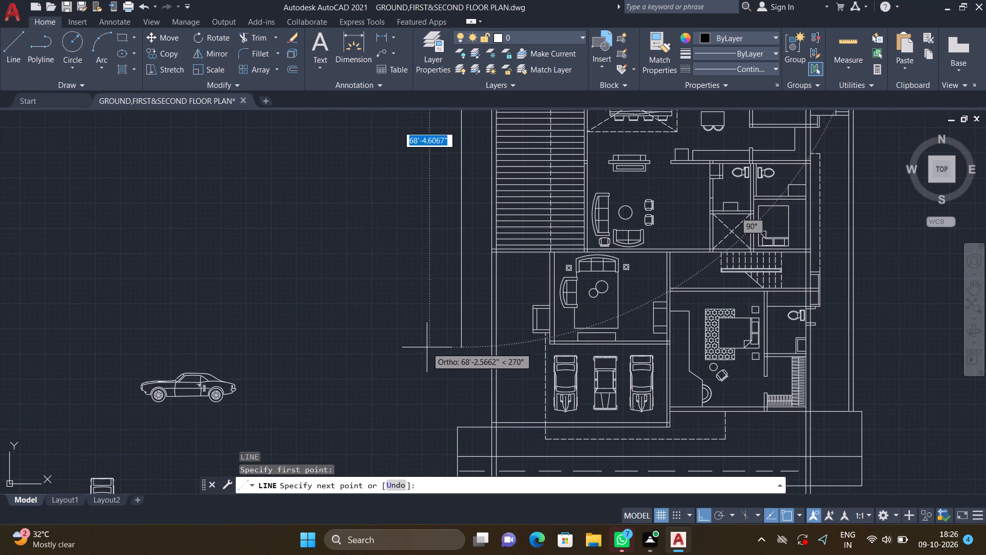
{"action": "scroll", "coordinate": [457, 401], "scroll_direction": "up", "scroll_amount": 2}
{"action": "middle_click_drag", "start_coordinate": [455, 432], "coordinate": [437, 377]}
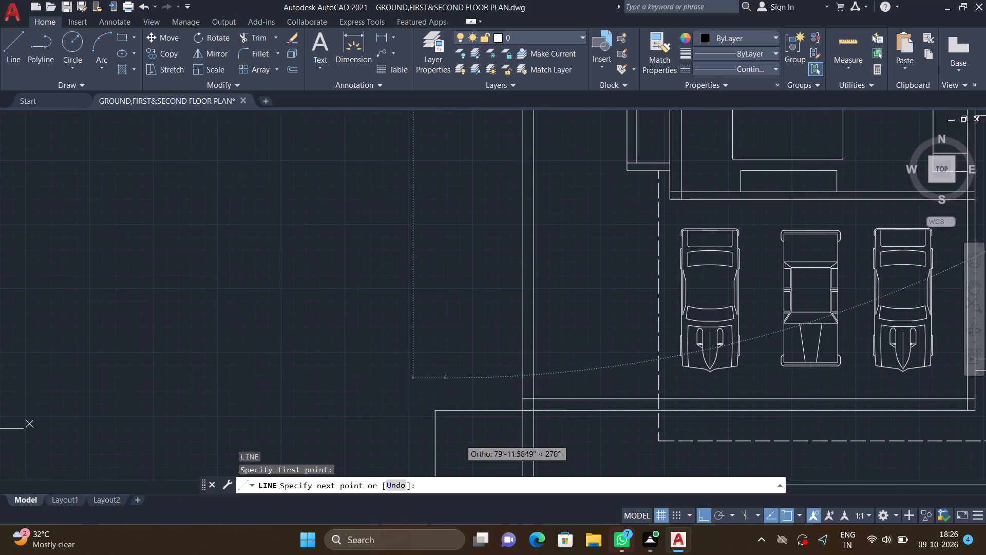
{"action": "middle_click_drag", "start_coordinate": [437, 377], "coordinate": [437, 377]}
{"action": "double_click", "coordinate": [443, 411]}
{"action": "key", "text": "Return"}
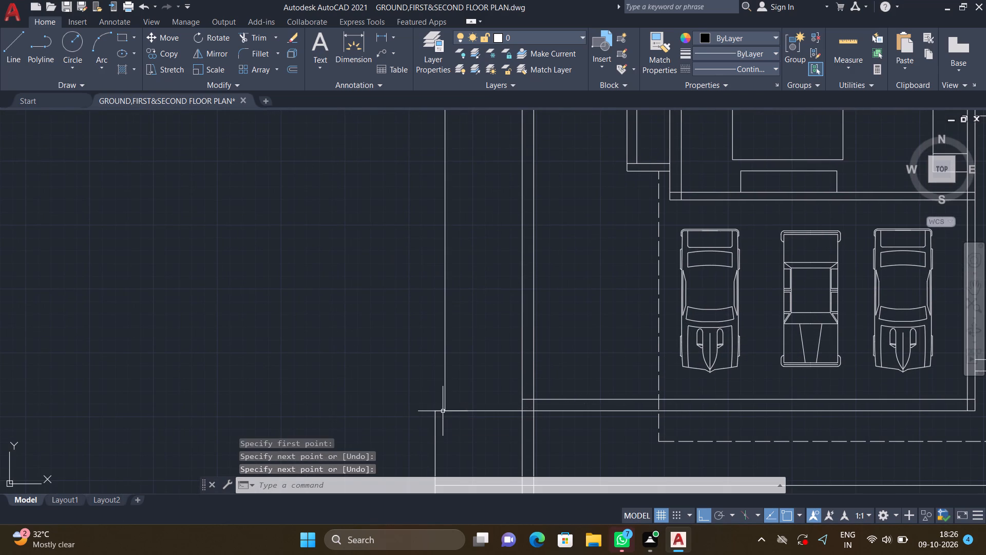
Trim off the two pairs of wall lines that overshoot south of the front road strip.
{"action": "scroll", "coordinate": [521, 314], "scroll_direction": "down", "scroll_amount": 3}
{"action": "scroll", "coordinate": [504, 253], "scroll_direction": "down", "scroll_amount": 1}
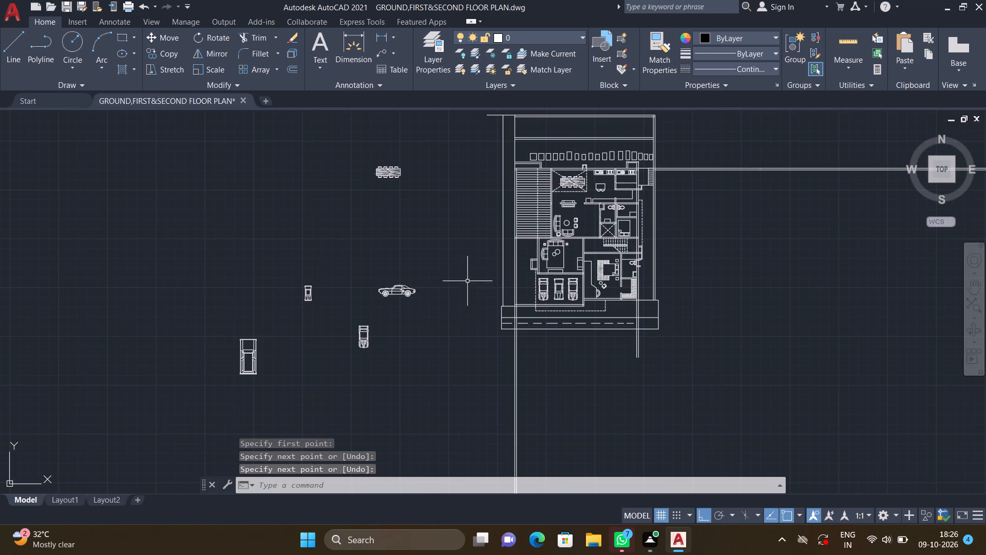
{"action": "middle_click_drag", "start_coordinate": [477, 316], "coordinate": [436, 254]}
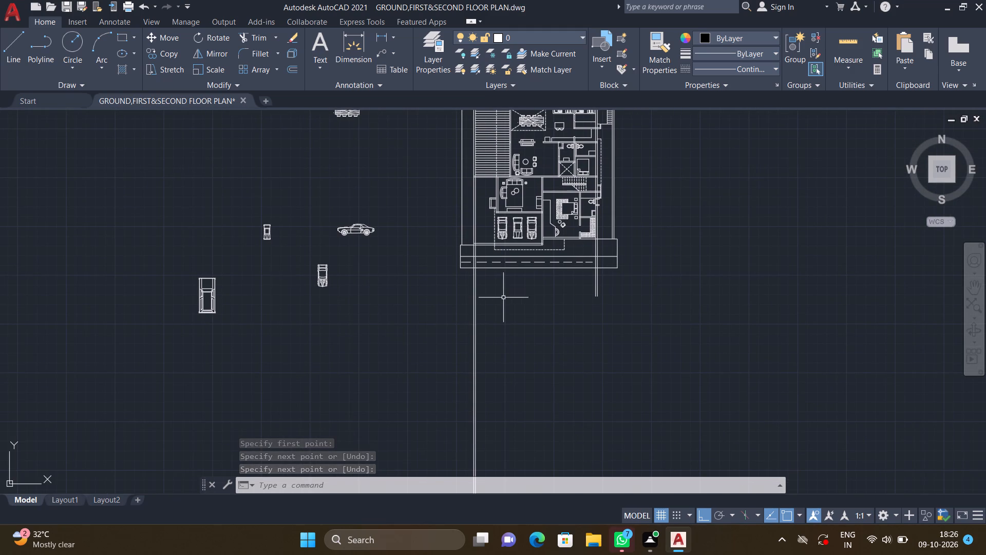
{"action": "key", "text": "t"}
{"action": "key", "text": "r"}
{"action": "key", "text": "Return"}
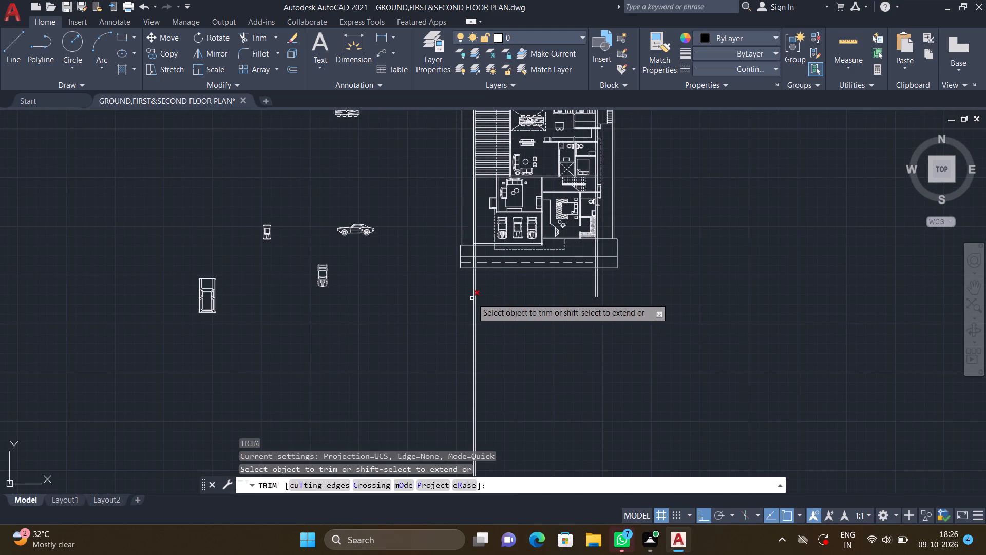
{"action": "double_click", "coordinate": [472, 298]}
{"action": "left_click", "coordinate": [476, 298]}
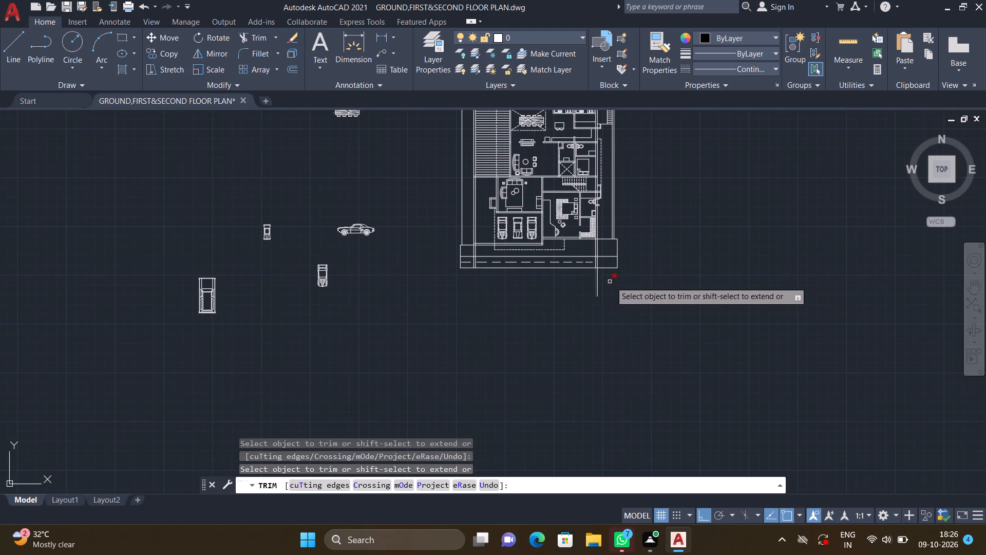
{"action": "left_click", "coordinate": [596, 276]}
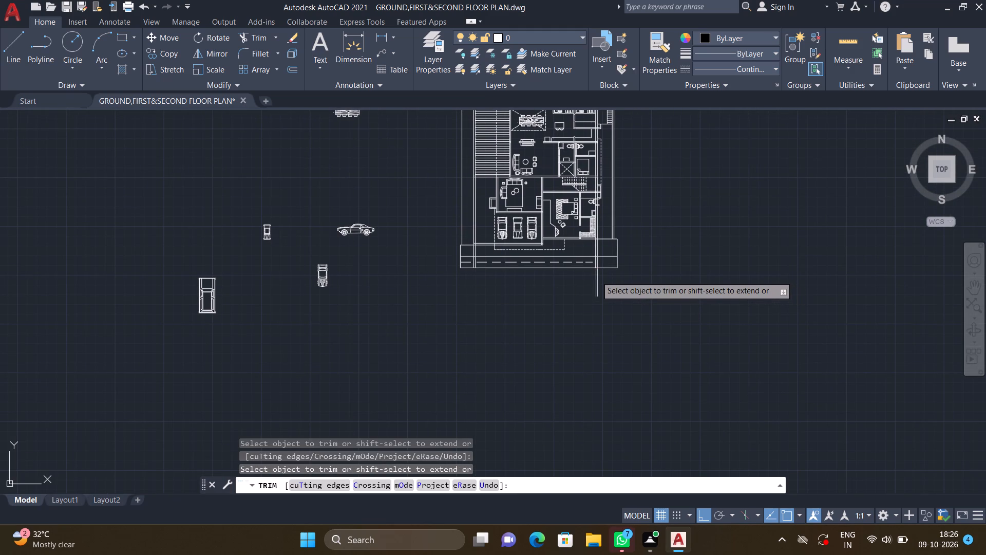
{"action": "left_click", "coordinate": [598, 277]}
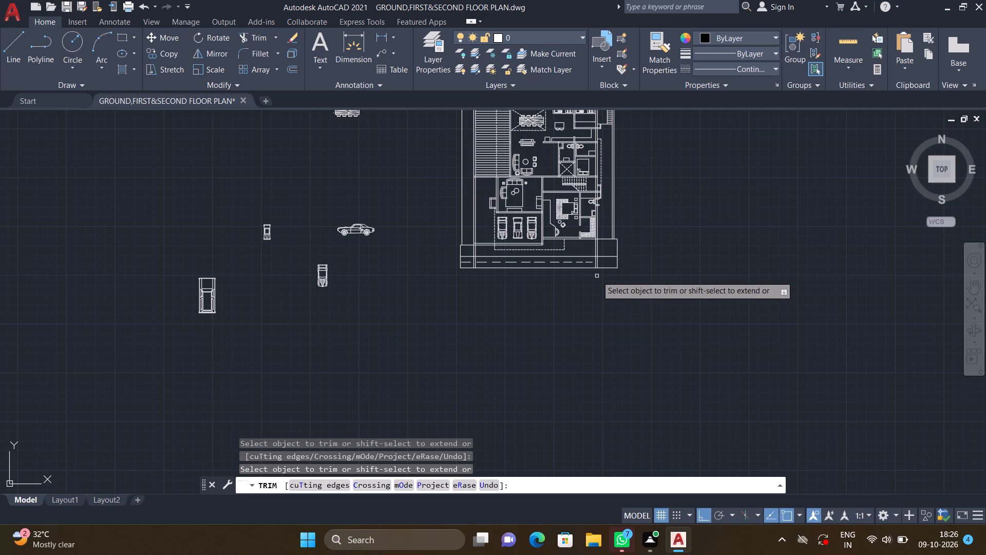
Trim the west pair of wall lines where they cross both bands of the front road strip.
{"action": "scroll", "coordinate": [497, 243], "scroll_direction": "up", "scroll_amount": 3}
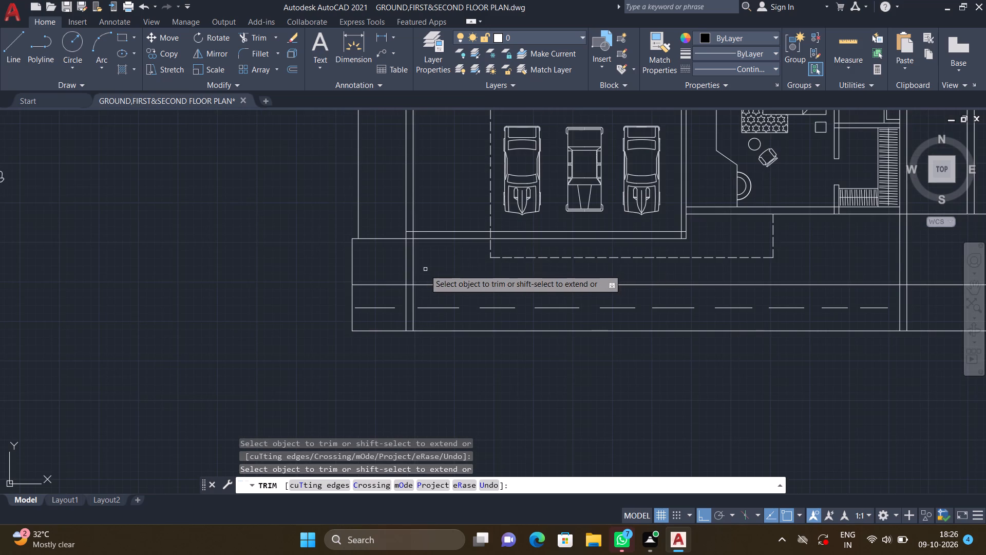
{"action": "scroll", "coordinate": [411, 270], "scroll_direction": "up", "scroll_amount": 1}
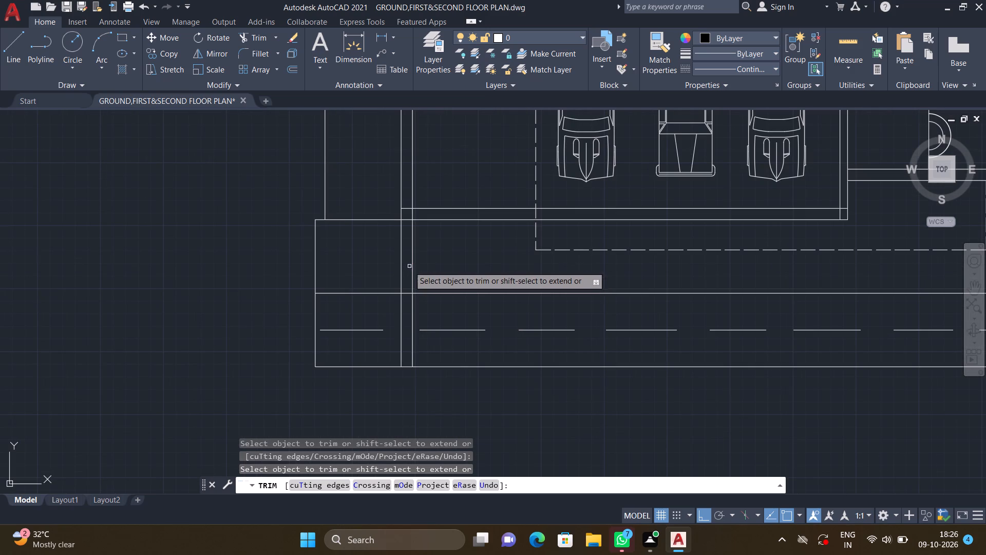
{"action": "double_click", "coordinate": [400, 251]}
{"action": "left_click", "coordinate": [412, 248]}
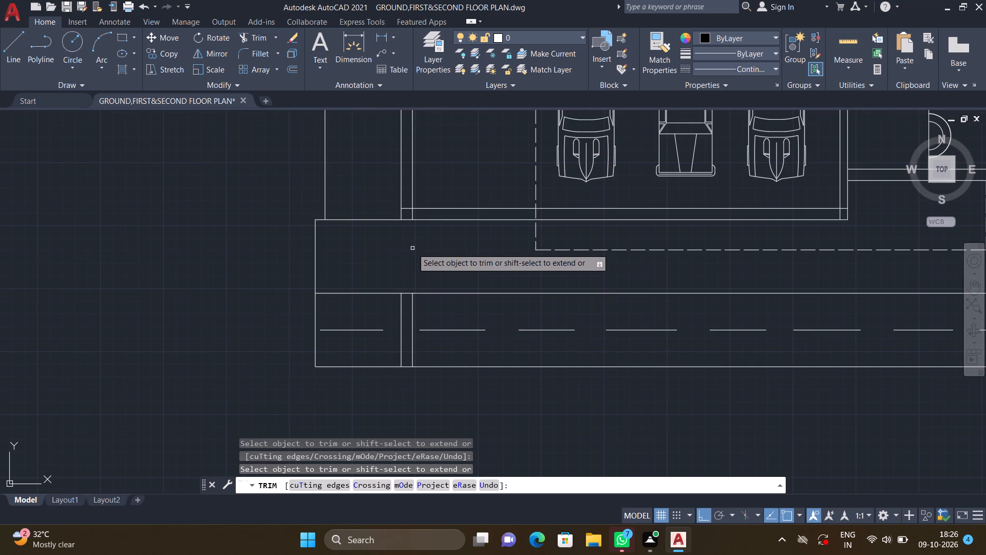
{"action": "left_click", "coordinate": [402, 319]}
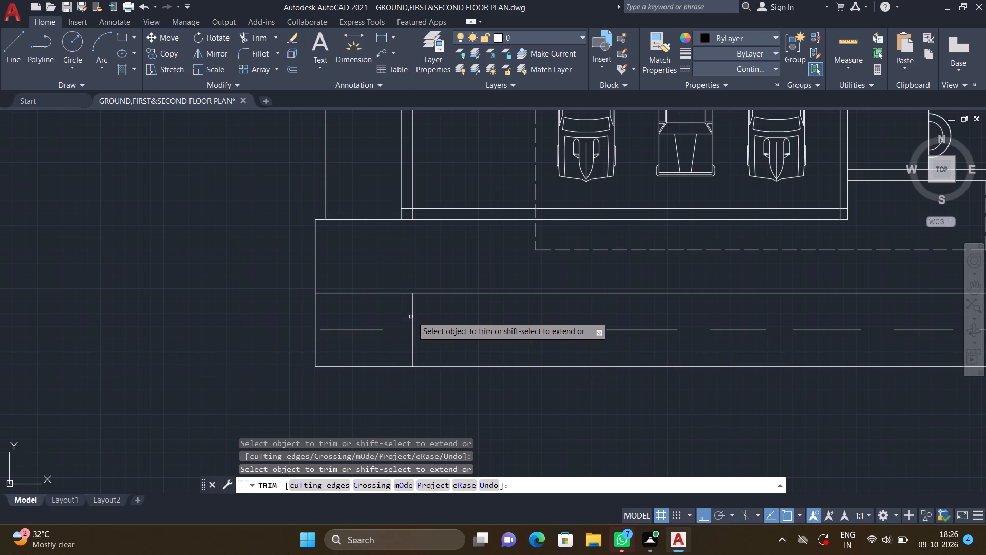
{"action": "left_click", "coordinate": [413, 317]}
Trim the house's east wall lines across the front strip's north band, and the outer line across its south band.
{"action": "scroll", "coordinate": [446, 344], "scroll_direction": "down", "scroll_amount": 2}
{"action": "middle_click_drag", "start_coordinate": [581, 413], "coordinate": [444, 374]}
{"action": "scroll", "coordinate": [450, 376], "scroll_direction": "down", "scroll_amount": 2}
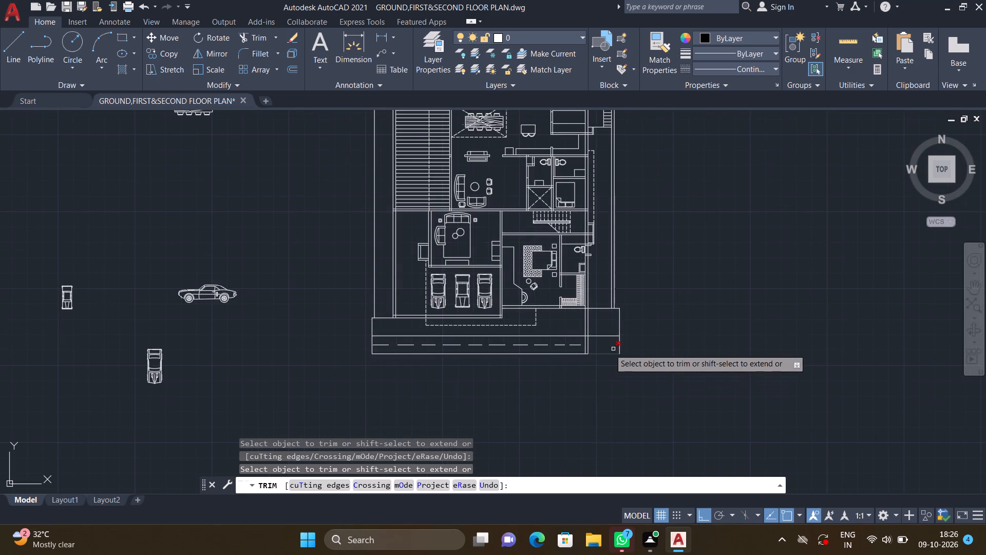
{"action": "scroll", "coordinate": [594, 349], "scroll_direction": "up", "scroll_amount": 5}
{"action": "double_click", "coordinate": [557, 332]}
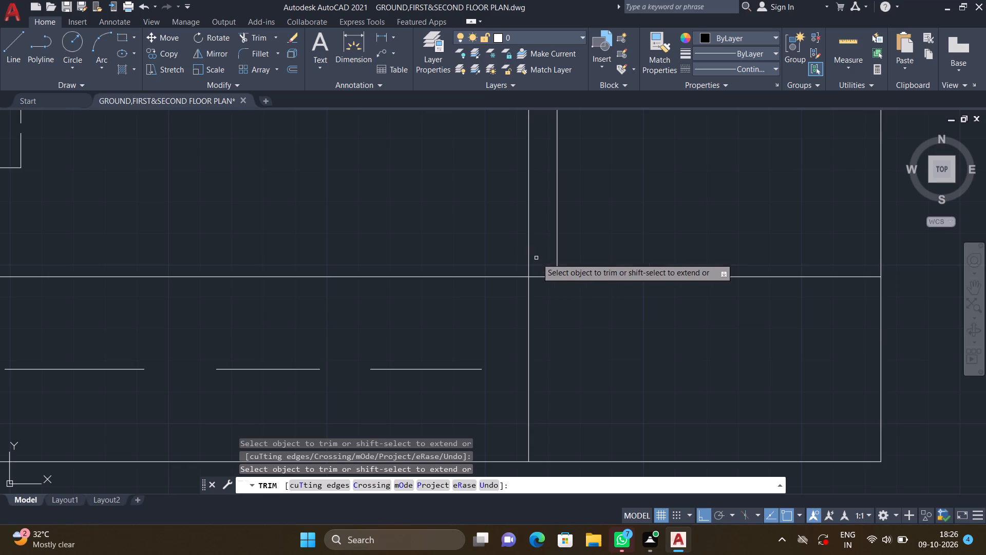
{"action": "scroll", "coordinate": [543, 266], "scroll_direction": "down", "scroll_amount": 3}
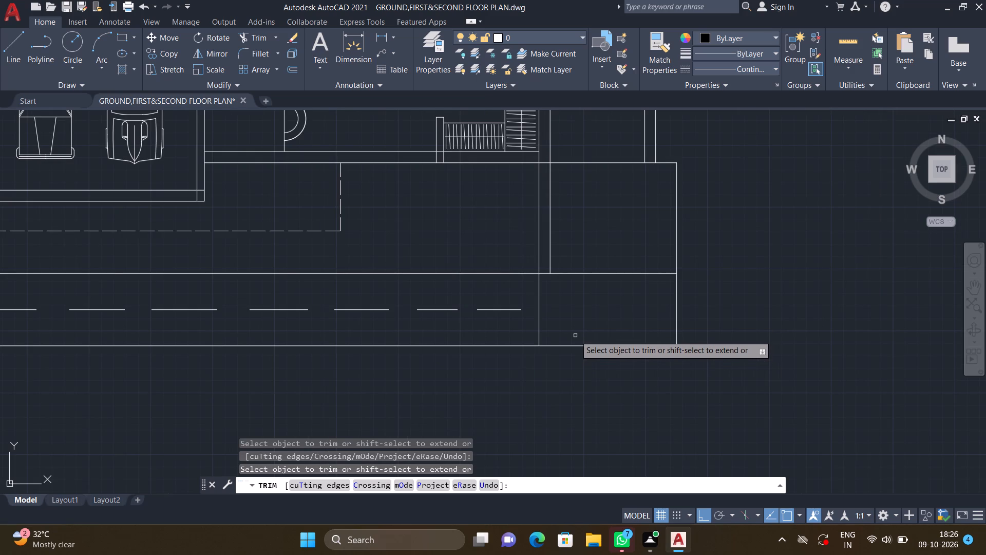
{"action": "left_click", "coordinate": [551, 239]}
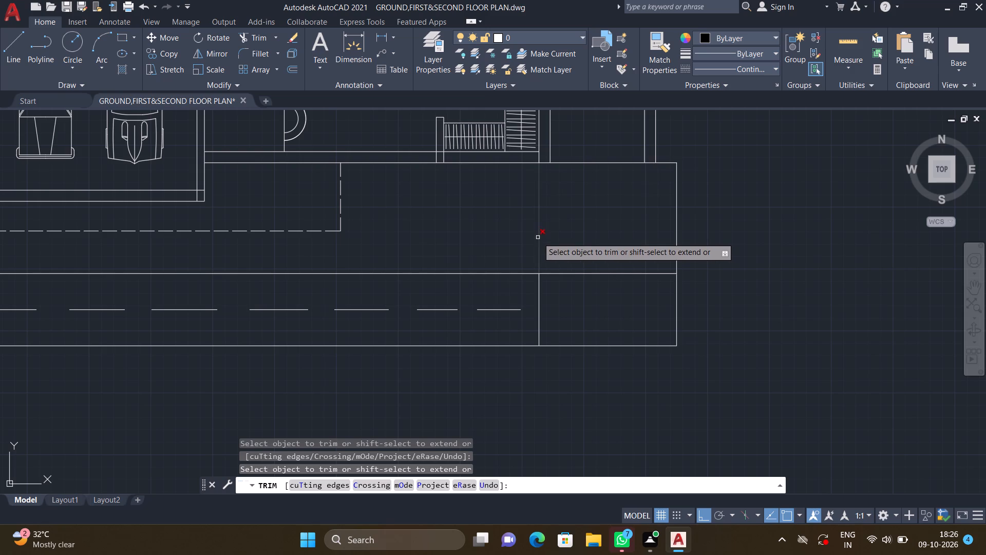
{"action": "left_click", "coordinate": [538, 237]}
{"action": "scroll", "coordinate": [567, 338], "scroll_direction": "down", "scroll_amount": 4}
{"action": "middle_click_drag", "start_coordinate": [479, 457], "coordinate": [495, 434]}
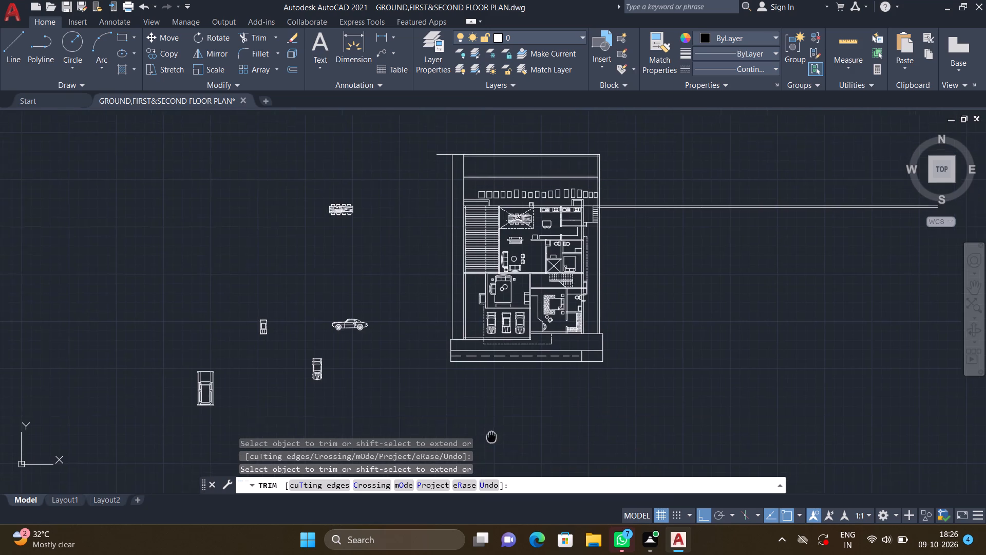
{"action": "middle_click_drag", "start_coordinate": [495, 434], "coordinate": [502, 430]}
{"action": "scroll", "coordinate": [518, 427], "scroll_direction": "down", "scroll_amount": 1}
{"action": "scroll", "coordinate": [470, 265], "scroll_direction": "up", "scroll_amount": 3}
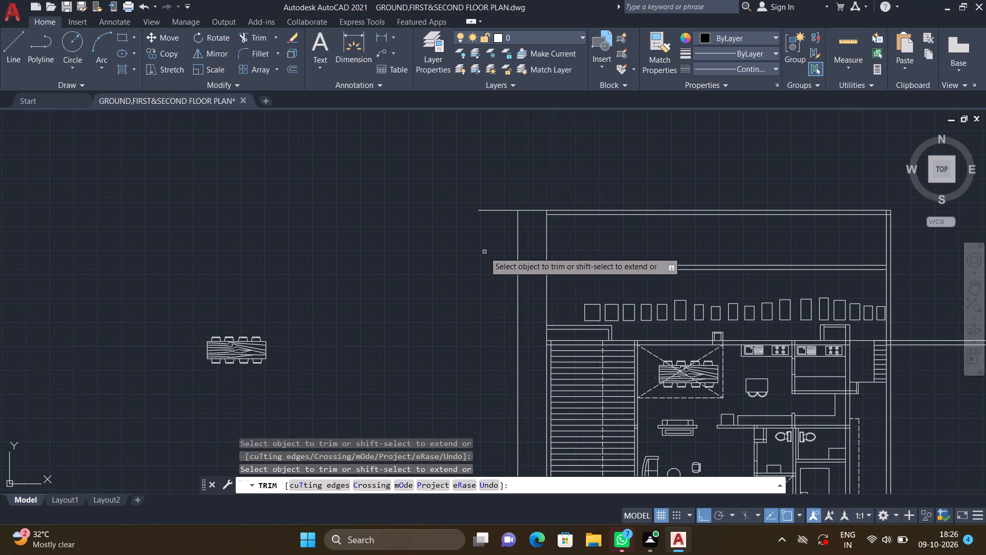
{"action": "key", "text": "Return"}
Offset the new west vertical line 9" to the east.
{"action": "scroll", "coordinate": [534, 249], "scroll_direction": "up", "scroll_amount": 1}
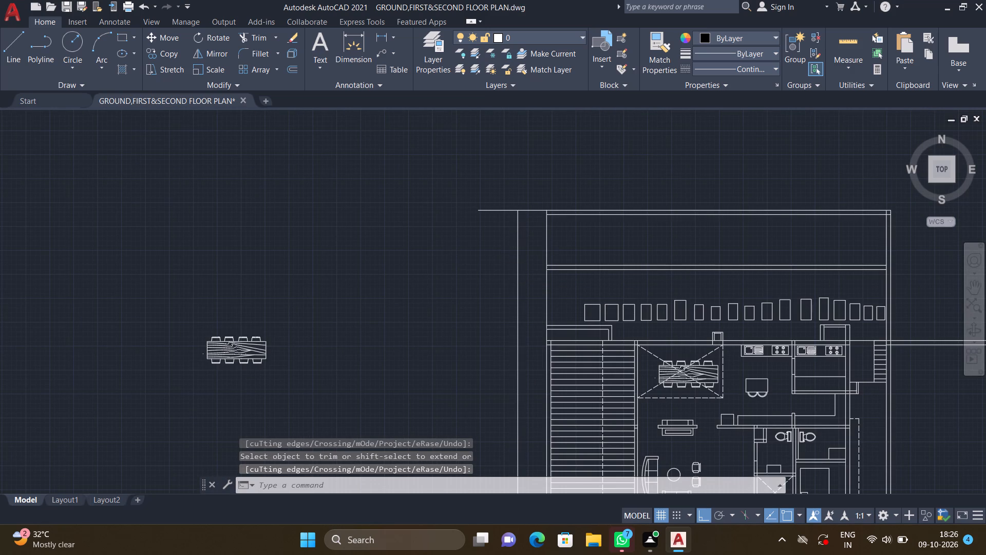
{"action": "key", "text": "o"}
{"action": "key", "text": "Return"}
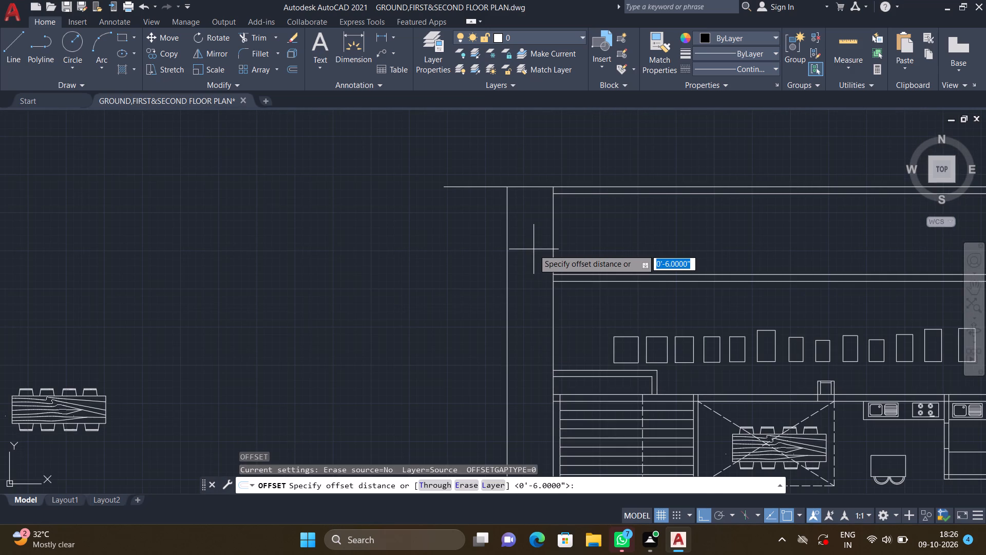
{"action": "key", "text": "9"}
{"action": "key", "text": "shift+quotedbl"}
{"action": "key", "text": "Return"}
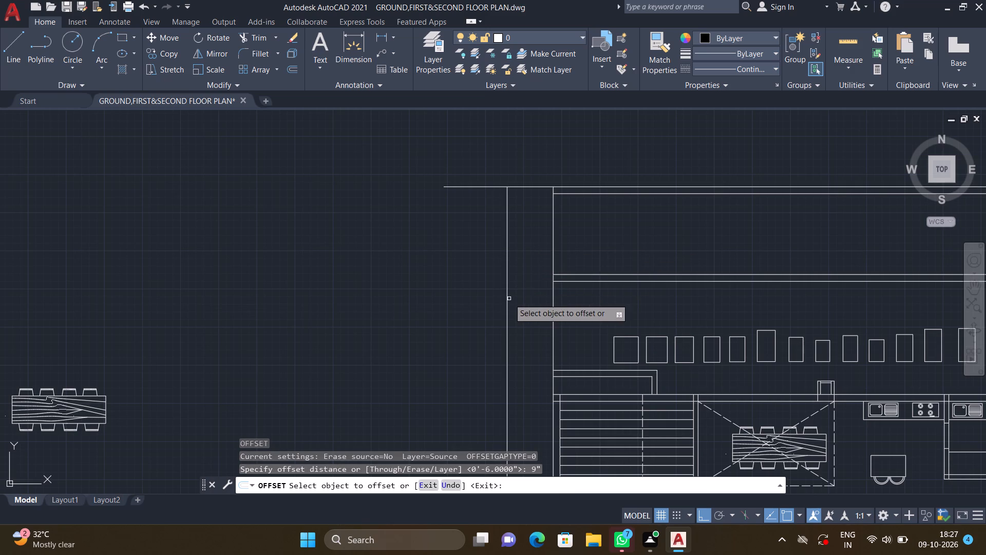
{"action": "scroll", "coordinate": [528, 298], "scroll_direction": "up", "scroll_amount": 1}
{"action": "middle_click_drag", "start_coordinate": [517, 293], "coordinate": [492, 260]}
{"action": "scroll", "coordinate": [470, 311], "scroll_direction": "down", "scroll_amount": 1}
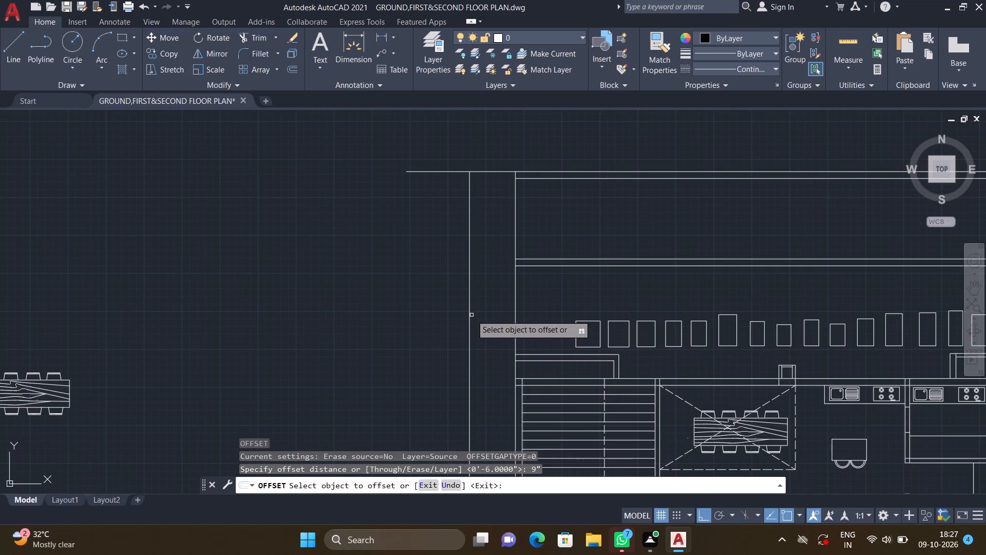
{"action": "left_click", "coordinate": [470, 313]}
{"action": "left_click", "coordinate": [494, 312]}
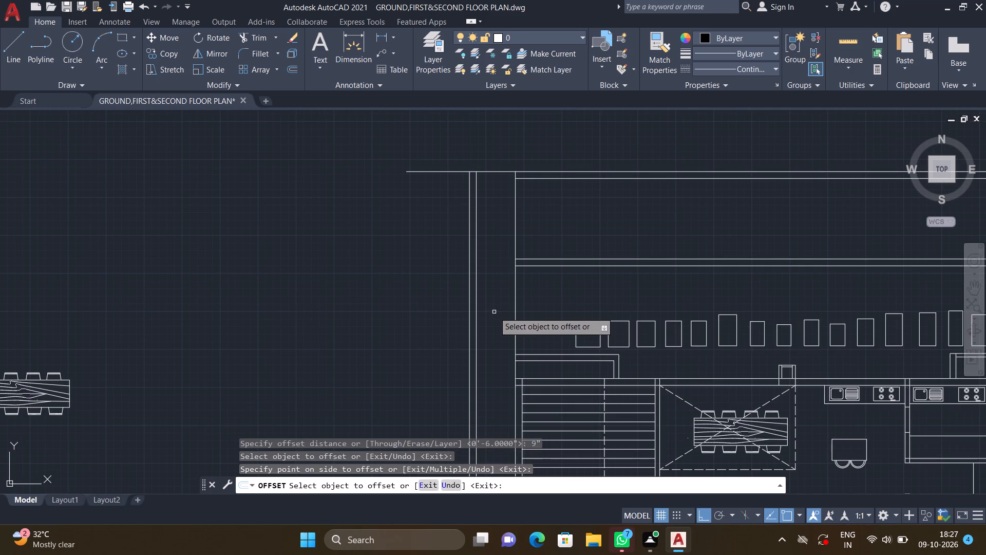
{"action": "key", "text": "Return"}
Extend the inner line of the north boundary wall west to the new offset line.
{"action": "scroll", "coordinate": [496, 309], "scroll_direction": "down", "scroll_amount": 4}
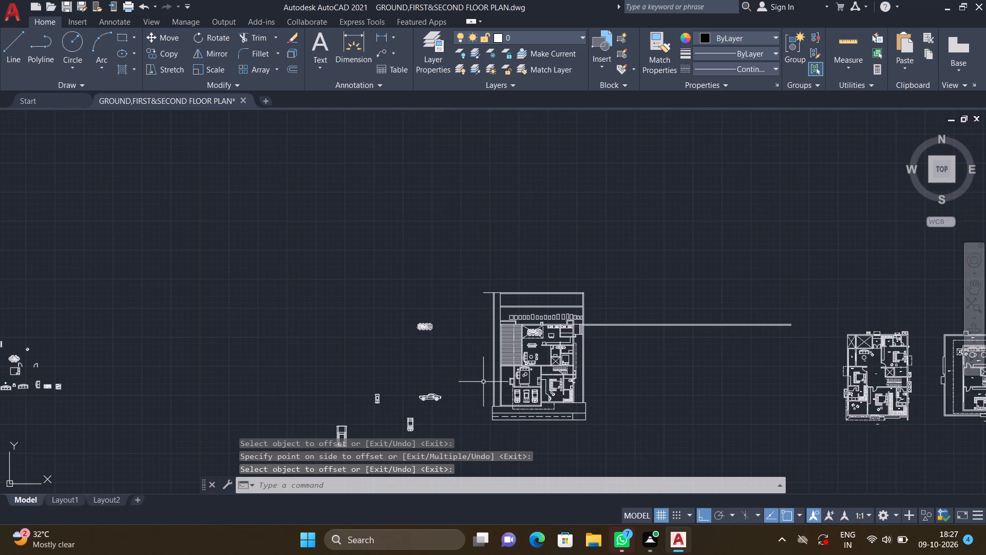
{"action": "scroll", "coordinate": [493, 307], "scroll_direction": "up", "scroll_amount": 3}
{"action": "middle_click_drag", "start_coordinate": [500, 271], "coordinate": [502, 304]}
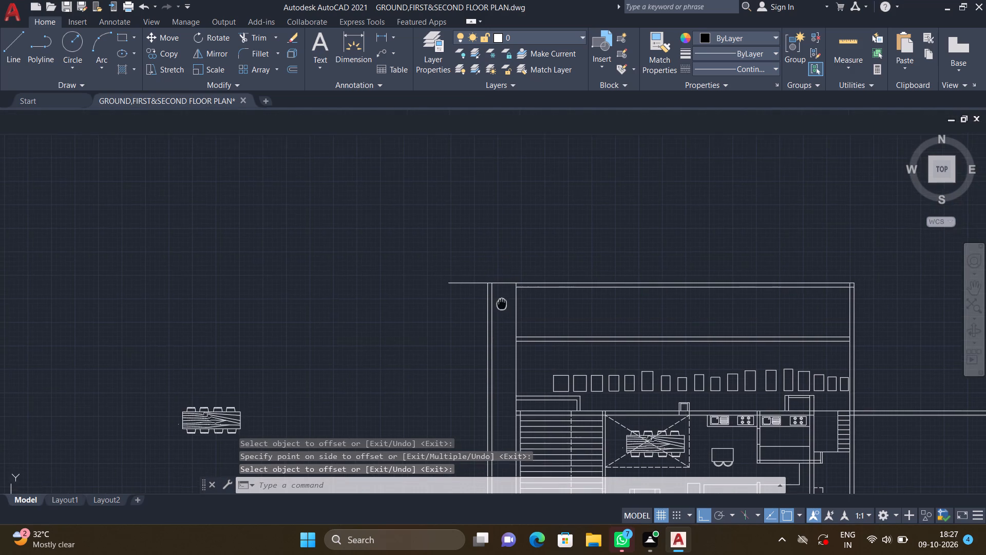
{"action": "middle_click_drag", "start_coordinate": [502, 304], "coordinate": [503, 305]}
{"action": "scroll", "coordinate": [501, 296], "scroll_direction": "up", "scroll_amount": 2}
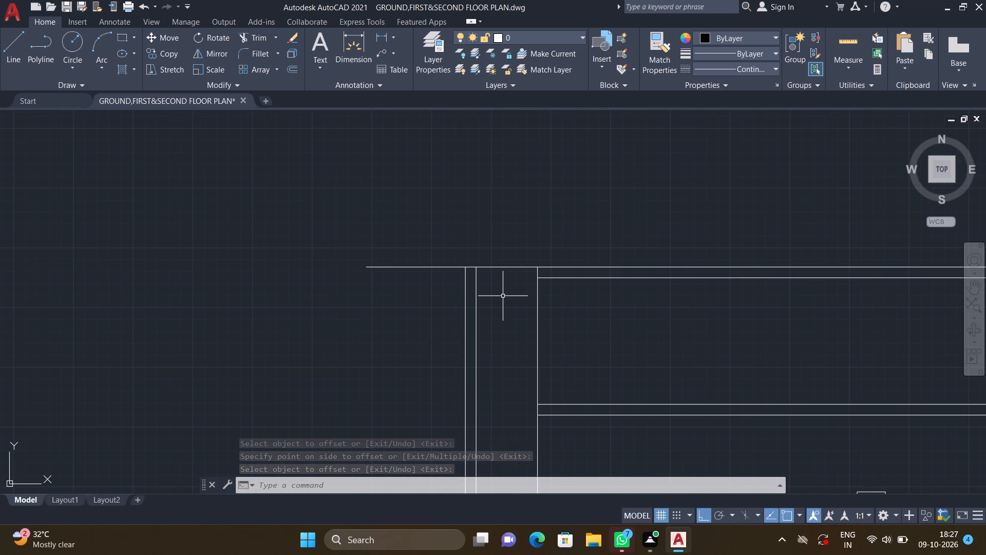
{"action": "scroll", "coordinate": [517, 292], "scroll_direction": "up", "scroll_amount": 1}
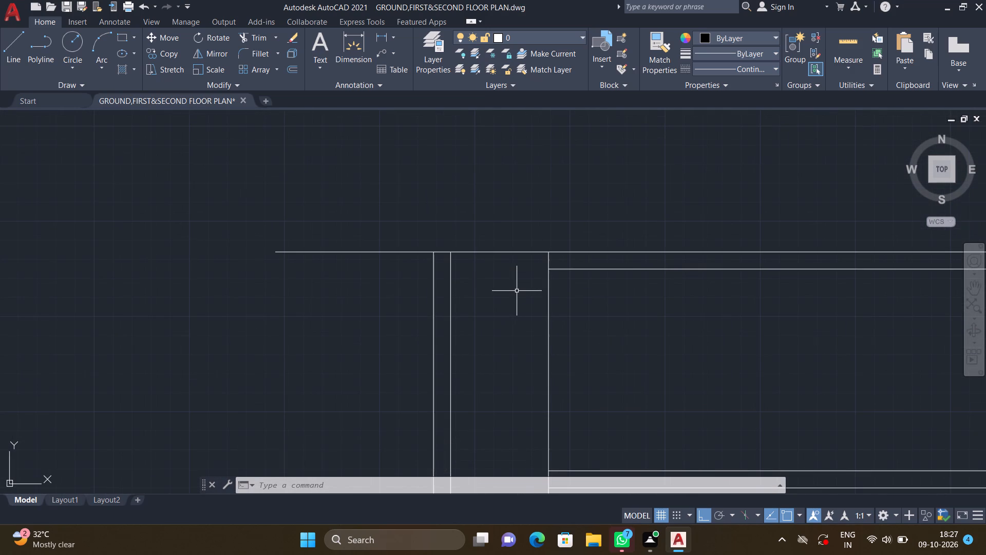
{"action": "type", "text": "EX"}
{"action": "key", "text": "Return"}
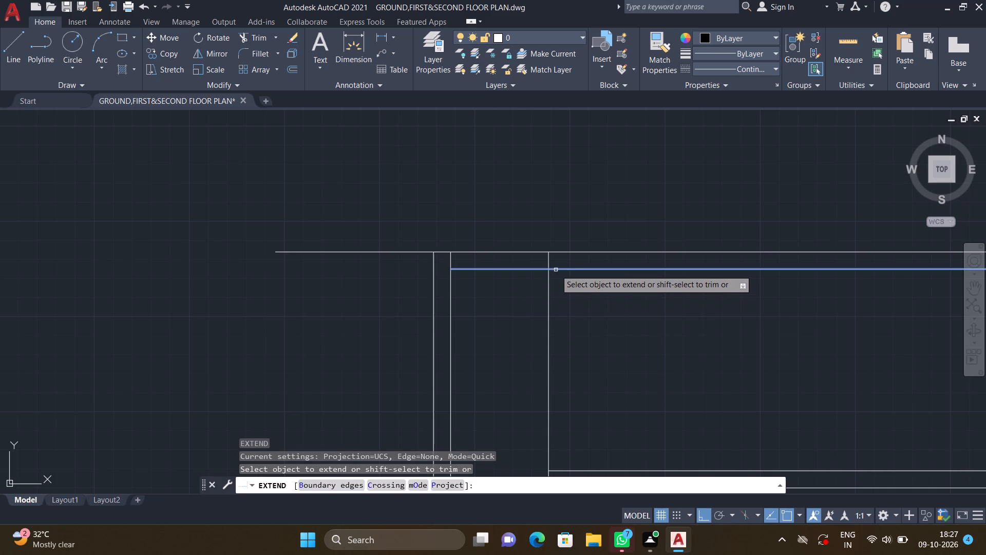
{"action": "double_click", "coordinate": [556, 270]}
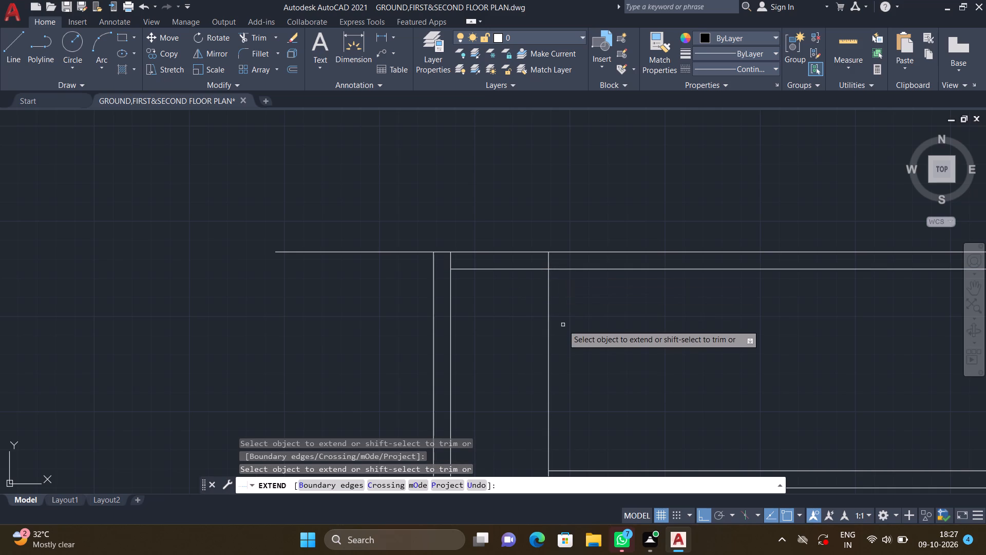
{"action": "key", "text": "Return"}
Trim the overhang of the north boundary wall's outer line west of the new west wall.
{"action": "type", "text": "TR"}
{"action": "key", "text": "Return"}
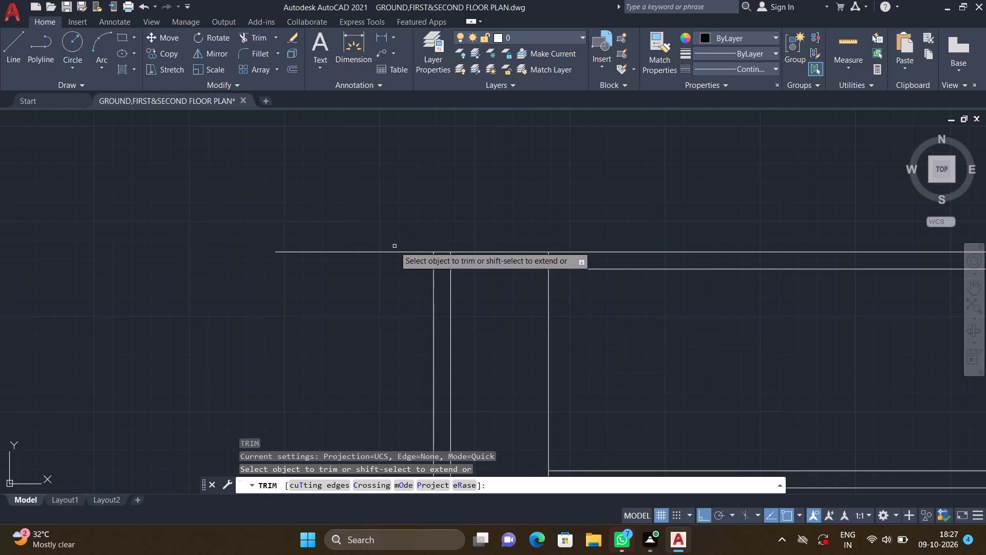
{"action": "left_click", "coordinate": [394, 252]}
{"action": "key", "text": "Return"}
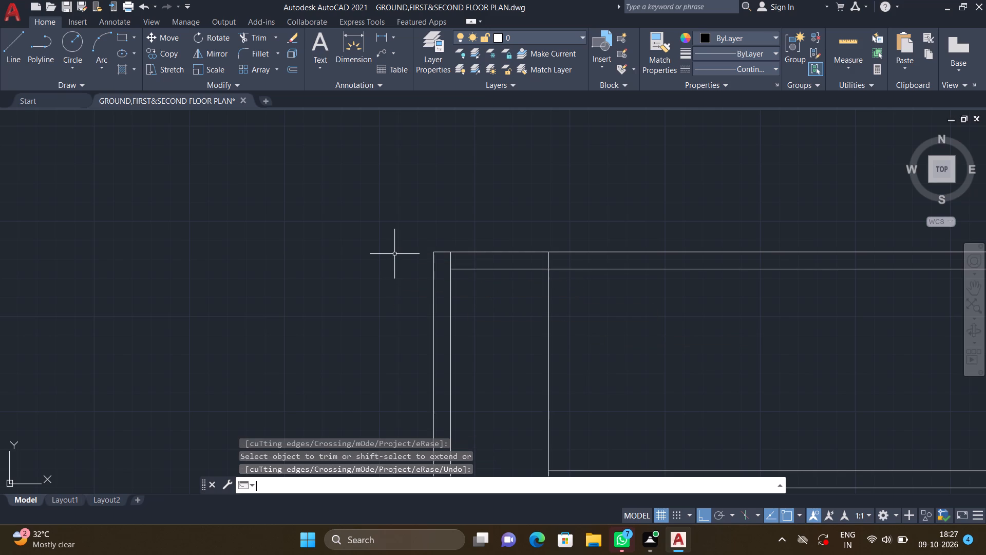
Draw a vertical line from the hatched west area's inner wall corner north to the outer line of the inner north wall.
{"action": "scroll", "coordinate": [430, 275], "scroll_direction": "down", "scroll_amount": 3}
{"action": "middle_click_drag", "start_coordinate": [543, 356], "coordinate": [483, 306]}
{"action": "scroll", "coordinate": [487, 305], "scroll_direction": "down", "scroll_amount": 1}
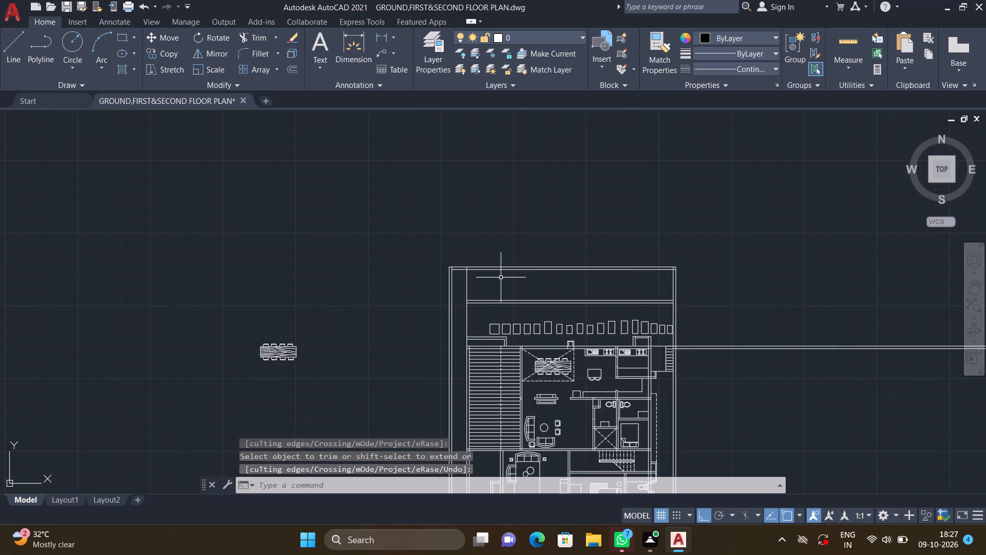
{"action": "scroll", "coordinate": [465, 293], "scroll_direction": "down", "scroll_amount": 1}
{"action": "middle_click_drag", "start_coordinate": [463, 288], "coordinate": [443, 223]}
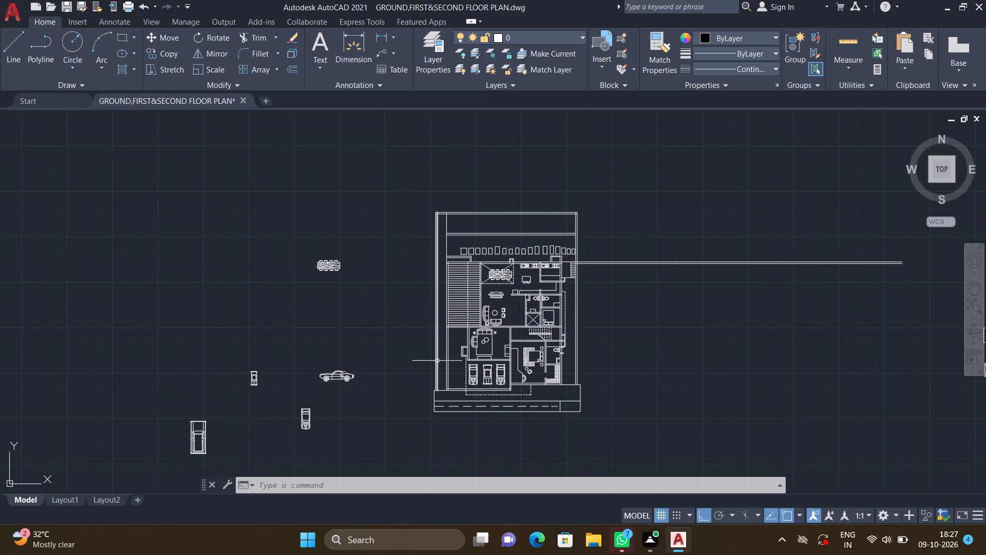
{"action": "scroll", "coordinate": [438, 361], "scroll_direction": "up", "scroll_amount": 2}
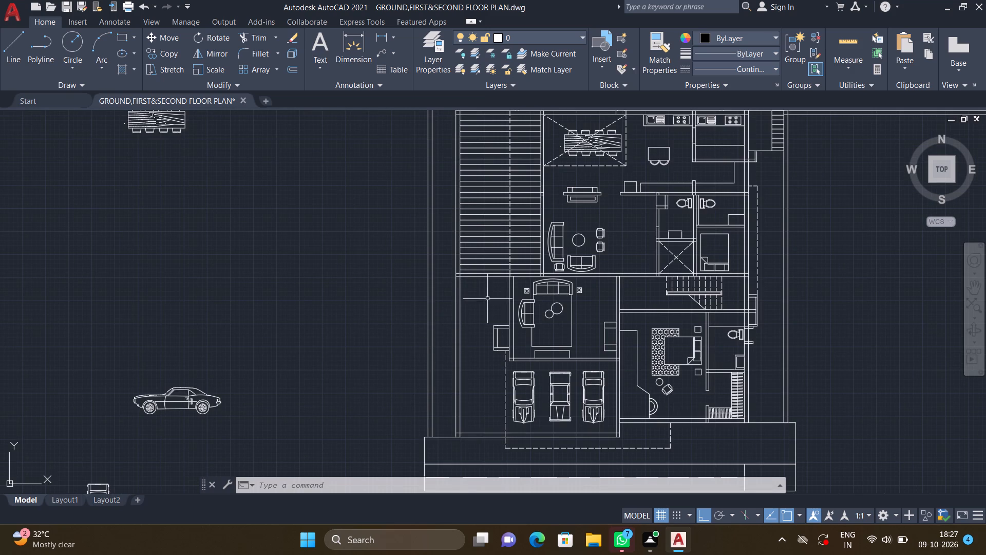
{"action": "middle_click_drag", "start_coordinate": [476, 325], "coordinate": [464, 425]}
{"action": "scroll", "coordinate": [476, 394], "scroll_direction": "down", "scroll_amount": 1}
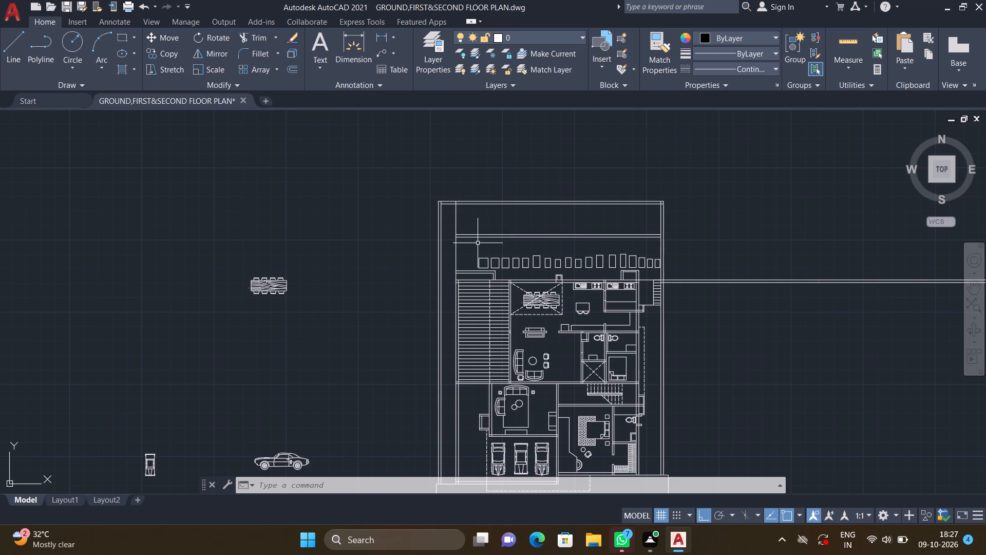
{"action": "scroll", "coordinate": [459, 220], "scroll_direction": "up", "scroll_amount": 1}
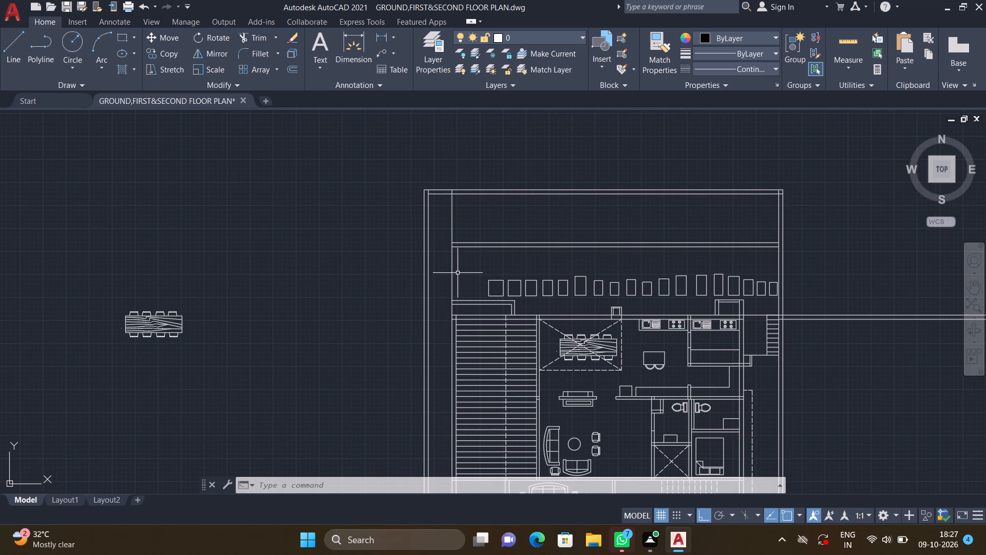
{"action": "scroll", "coordinate": [458, 257], "scroll_direction": "up", "scroll_amount": 1}
{"action": "key", "text": "l"}
{"action": "key", "text": "Return"}
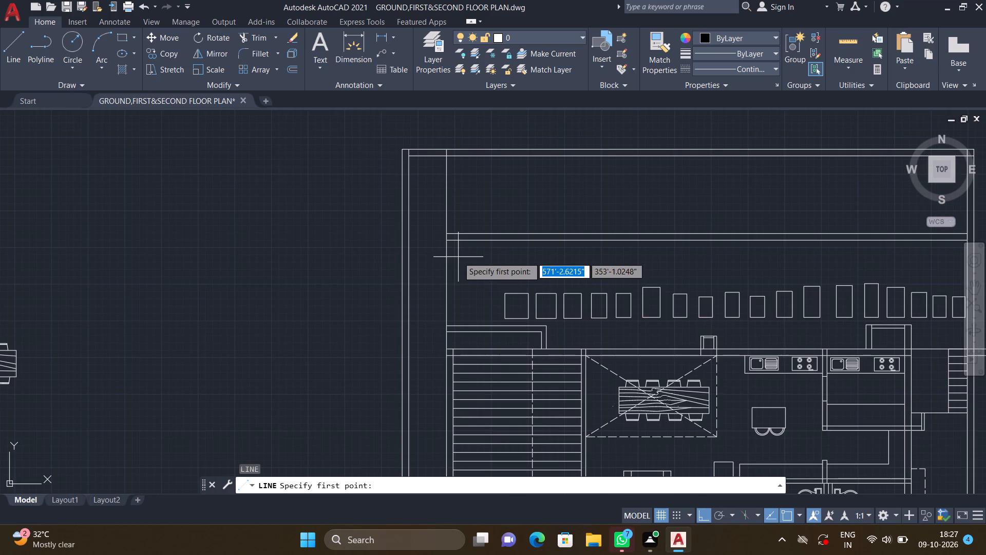
{"action": "scroll", "coordinate": [457, 353], "scroll_direction": "up", "scroll_amount": 2}
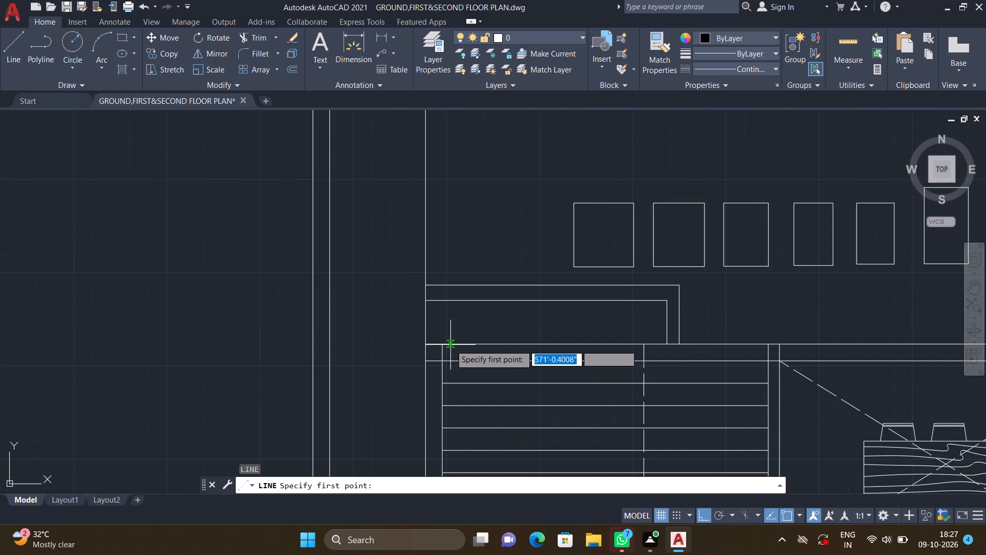
{"action": "double_click", "coordinate": [444, 343]}
{"action": "scroll", "coordinate": [454, 275], "scroll_direction": "down", "scroll_amount": 2}
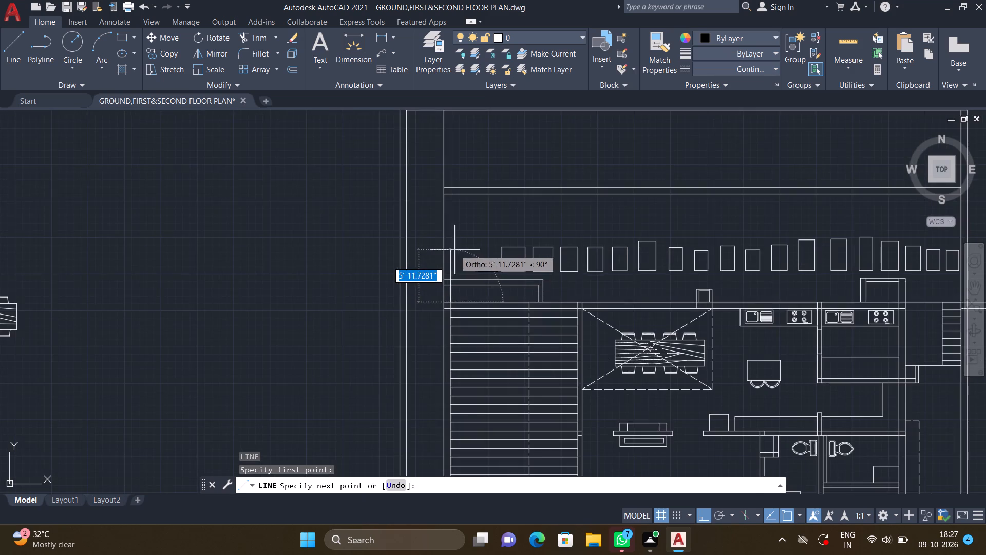
{"action": "middle_click_drag", "start_coordinate": [449, 255], "coordinate": [437, 316]}
{"action": "scroll", "coordinate": [436, 252], "scroll_direction": "up", "scroll_amount": 2}
{"action": "left_click", "coordinate": [436, 244]}
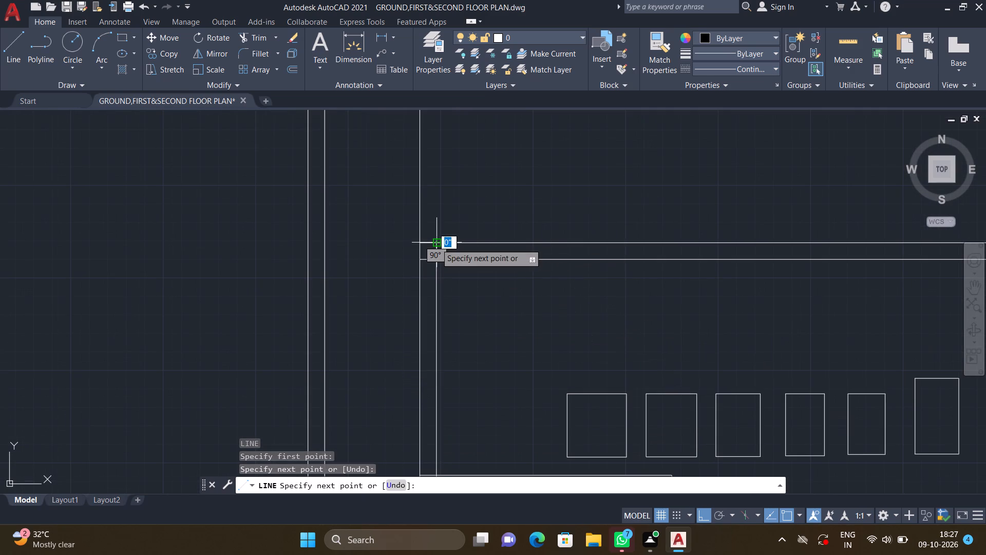
{"action": "key", "text": "Return"}
Trim the house's west wall line north of the inner north wall, including its stub within the north boundary wall.
{"action": "type", "text": "TR"}
{"action": "key", "text": "Return"}
{"action": "scroll", "coordinate": [436, 242], "scroll_direction": "down", "scroll_amount": 2}
{"action": "middle_click_drag", "start_coordinate": [442, 224], "coordinate": [438, 235]}
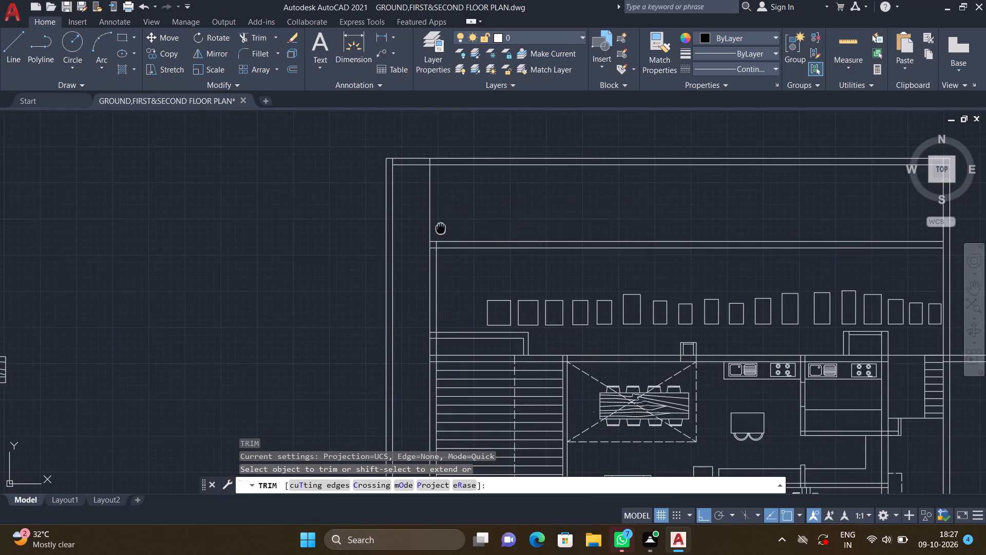
{"action": "middle_click_drag", "start_coordinate": [438, 235], "coordinate": [435, 252]}
{"action": "double_click", "coordinate": [424, 235]}
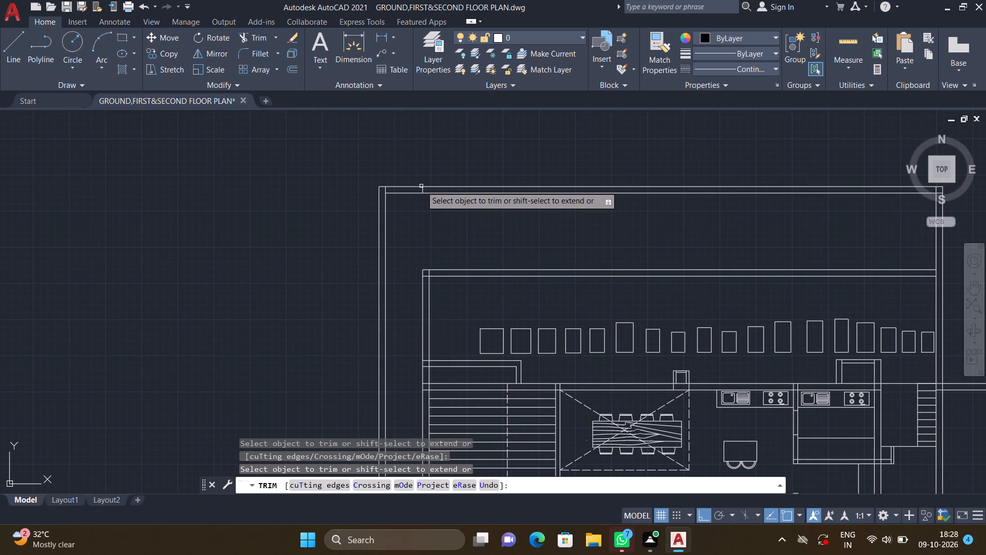
{"action": "scroll", "coordinate": [421, 190], "scroll_direction": "up", "scroll_amount": 1}
{"action": "left_click", "coordinate": [421, 189]}
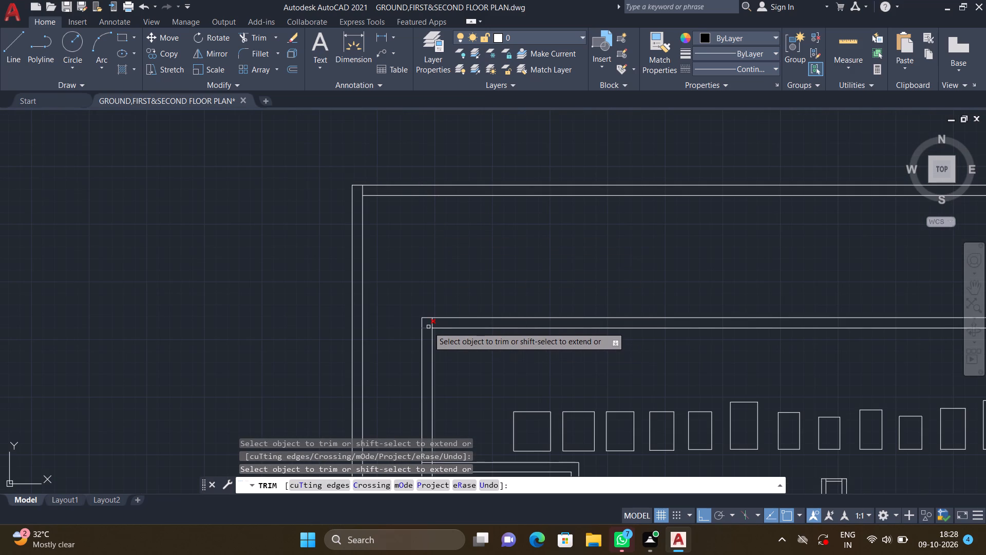
Trim the overlapping line stubs inside the north-west corners of the inner wall and the boundary wall.
{"action": "scroll", "coordinate": [429, 332], "scroll_direction": "up", "scroll_amount": 2}
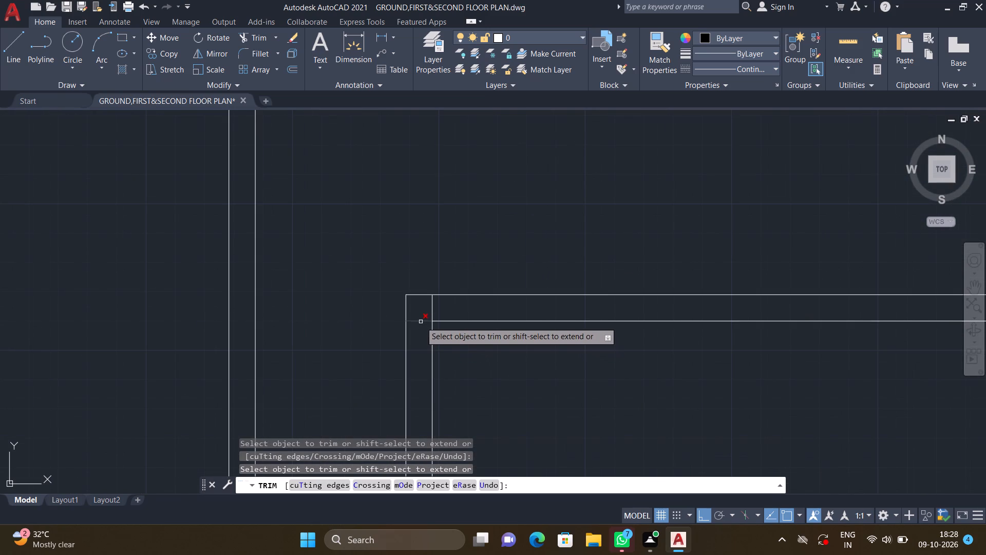
{"action": "double_click", "coordinate": [421, 322]}
{"action": "left_click", "coordinate": [430, 309]}
{"action": "scroll", "coordinate": [479, 370], "scroll_direction": "down", "scroll_amount": 2}
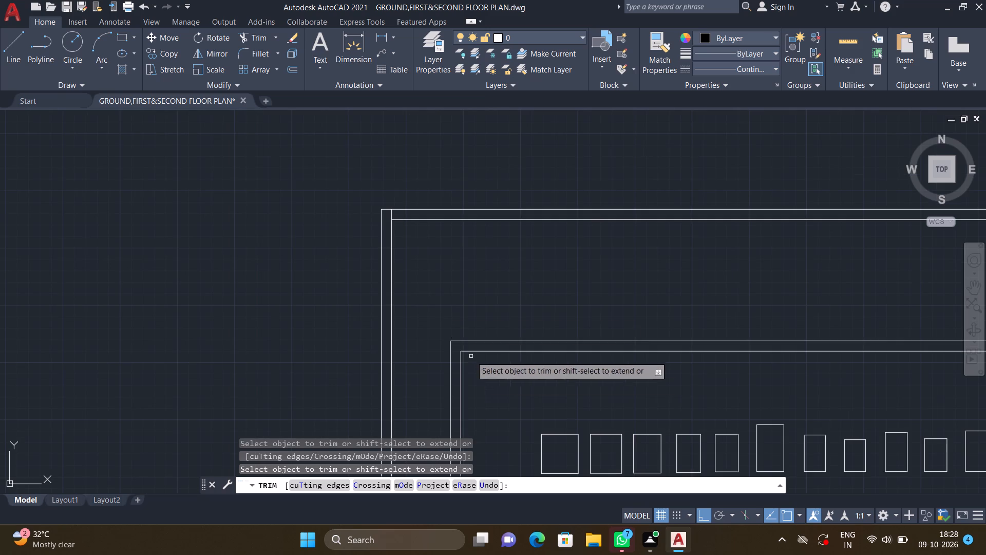
{"action": "scroll", "coordinate": [393, 220], "scroll_direction": "up", "scroll_amount": 1}
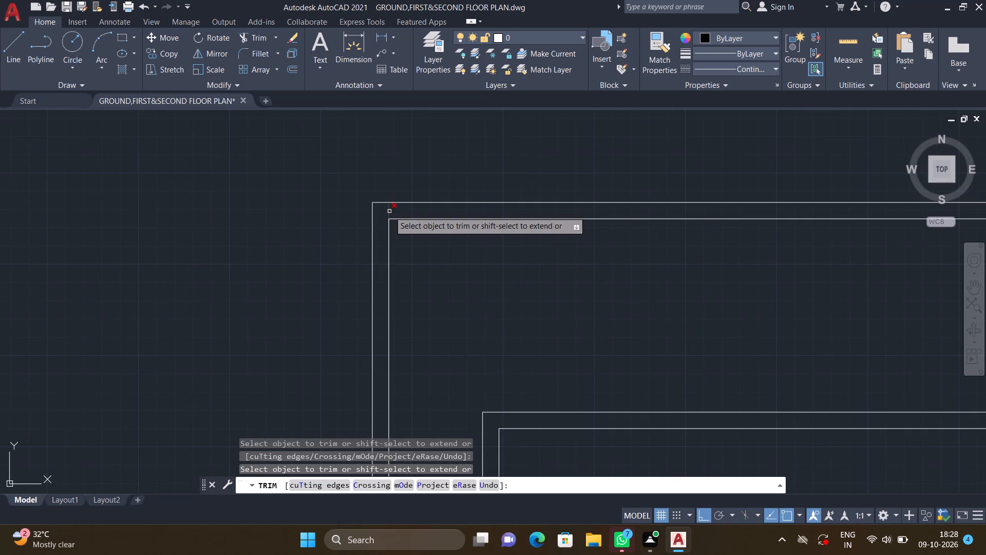
{"action": "left_click", "coordinate": [389, 211]}
Trim the crossing wall-line segments at the boundary's north-east corner, including the short east end of the outer north line.
{"action": "scroll", "coordinate": [523, 283], "scroll_direction": "down", "scroll_amount": 4}
{"action": "middle_click_drag", "start_coordinate": [559, 332], "coordinate": [456, 303]}
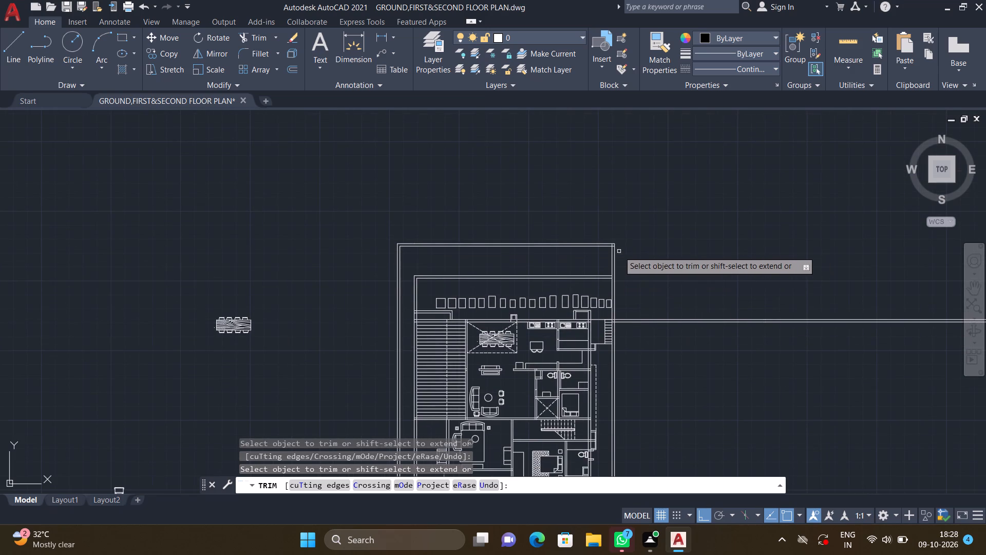
{"action": "scroll", "coordinate": [616, 249], "scroll_direction": "up", "scroll_amount": 2}
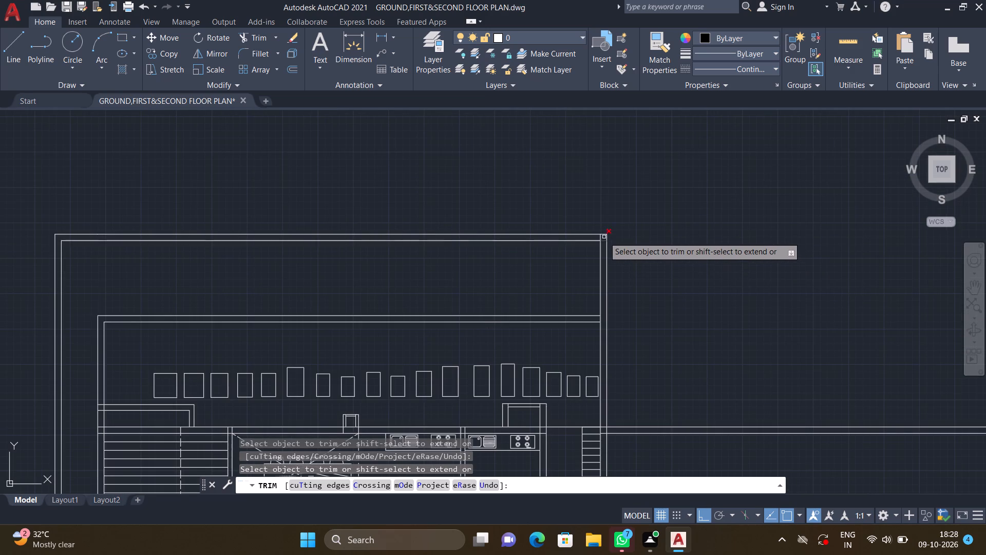
{"action": "scroll", "coordinate": [603, 236], "scroll_direction": "up", "scroll_amount": 2}
{"action": "left_click", "coordinate": [592, 233]}
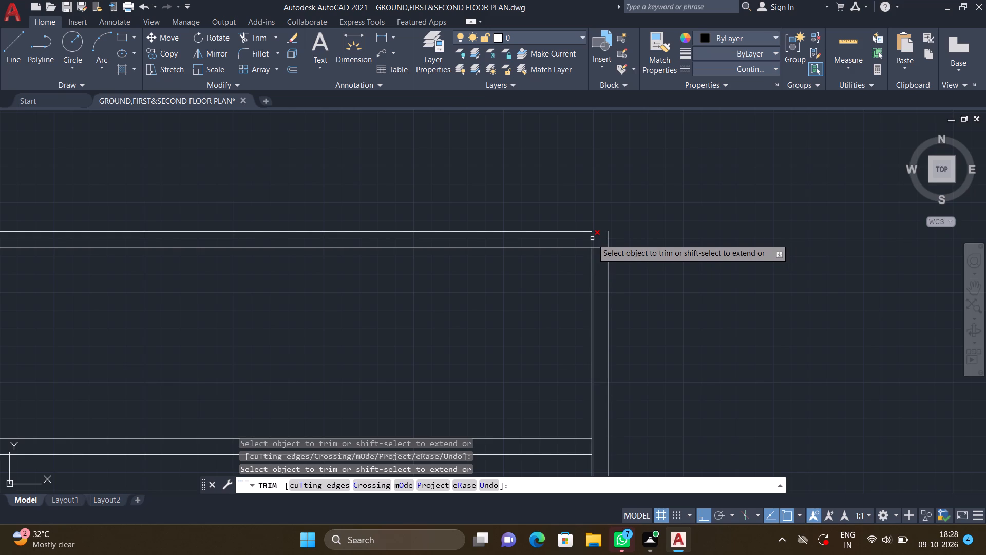
{"action": "left_click", "coordinate": [592, 238]}
{"action": "left_click", "coordinate": [597, 248]}
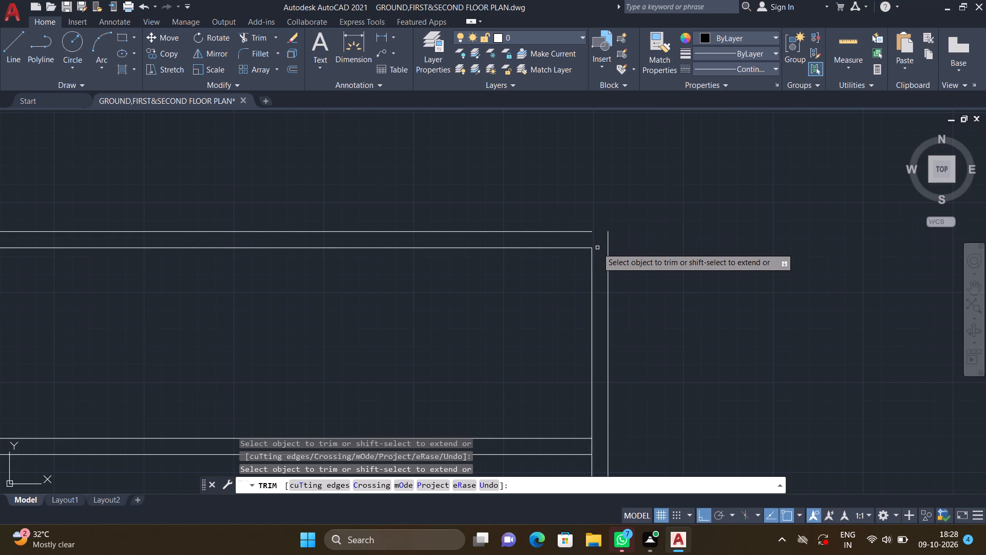
{"action": "key", "text": "Return"}
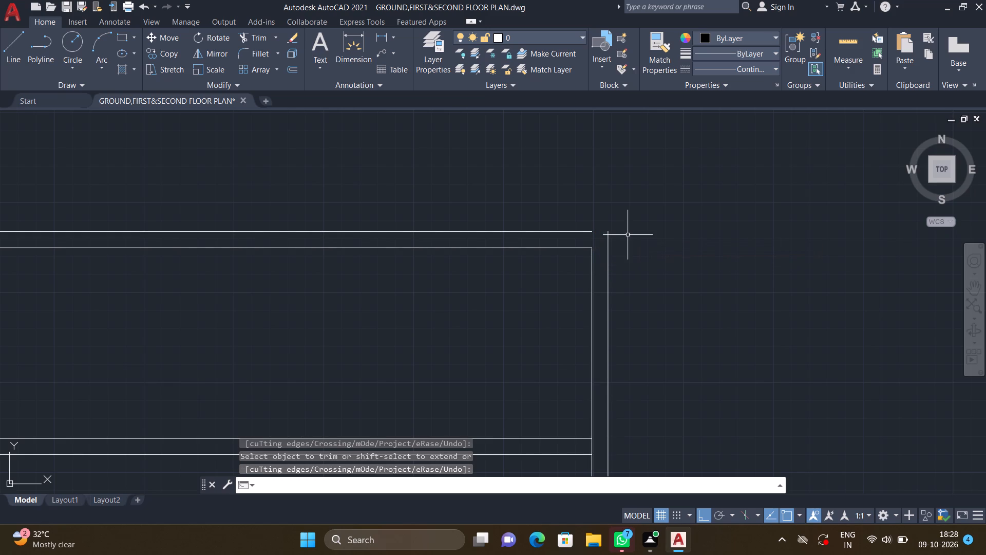
Draw a short horizontal line closing the gap between the outer north and outer east boundary lines at the north-east corner.
{"action": "key", "text": "l"}
{"action": "key", "text": "Return"}
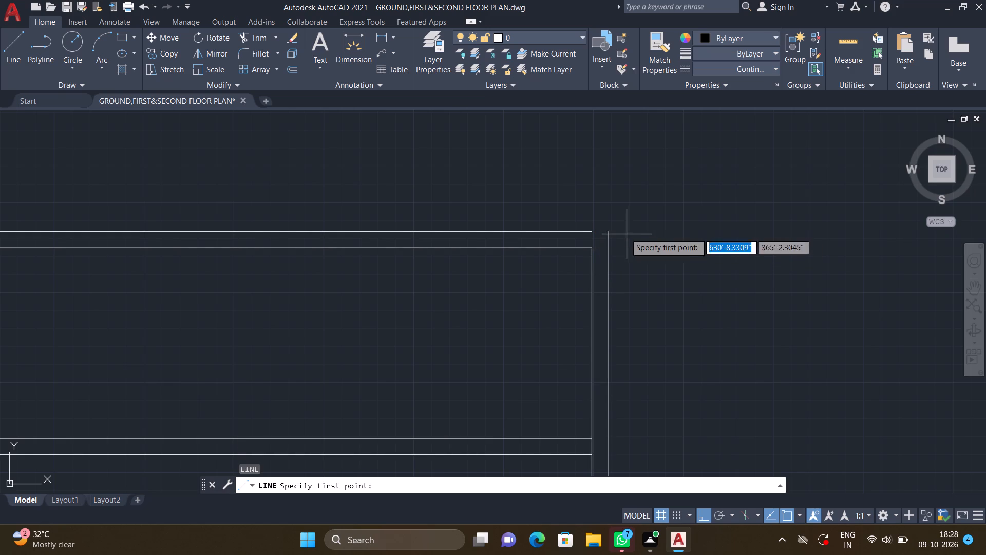
{"action": "scroll", "coordinate": [601, 239], "scroll_direction": "up", "scroll_amount": 3}
{"action": "double_click", "coordinate": [554, 201]}
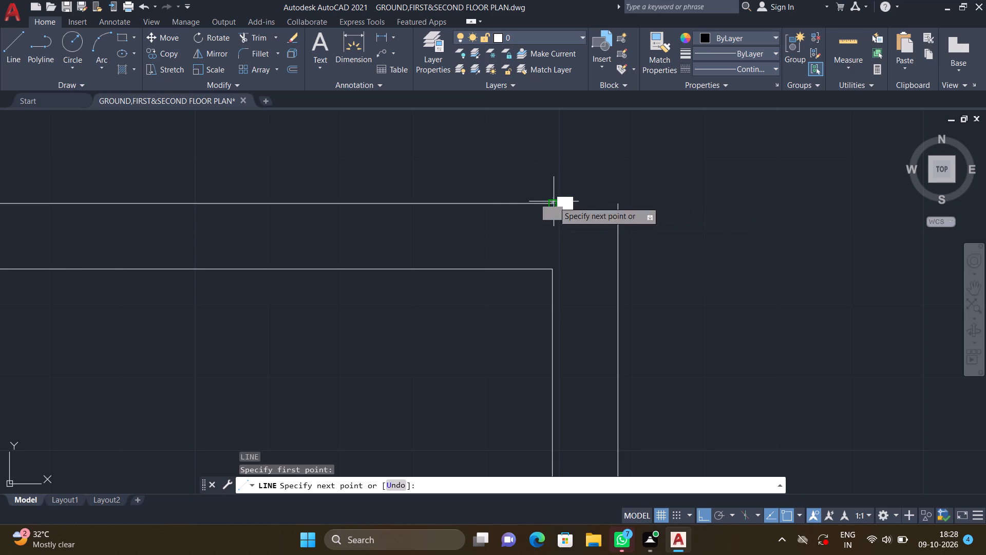
{"action": "left_click", "coordinate": [619, 202]}
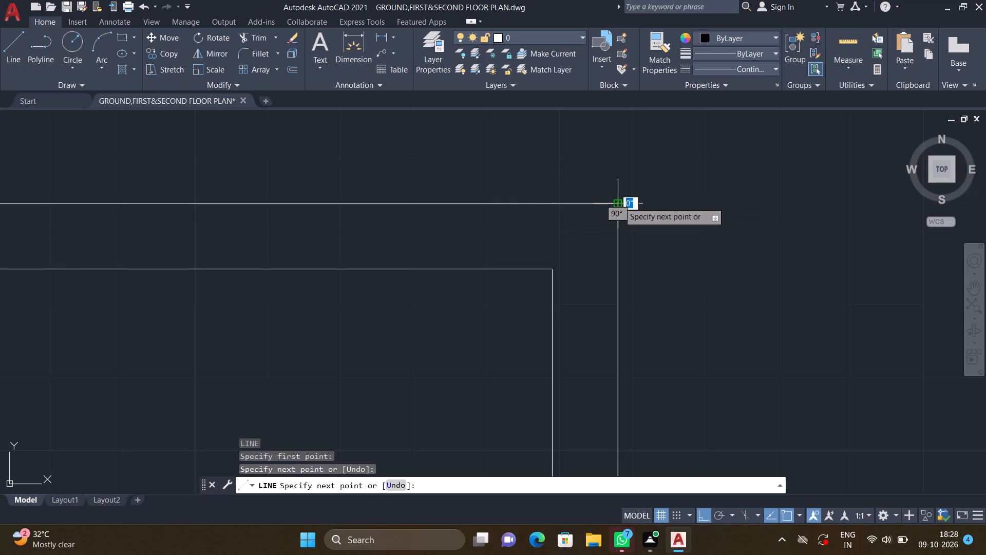
{"action": "key", "text": "Return"}
Trim away the pair of long horizontal lines extending east from the plot's east boundary wall.
{"action": "scroll", "coordinate": [652, 275], "scroll_direction": "down", "scroll_amount": 4}
{"action": "scroll", "coordinate": [574, 322], "scroll_direction": "down", "scroll_amount": 2}
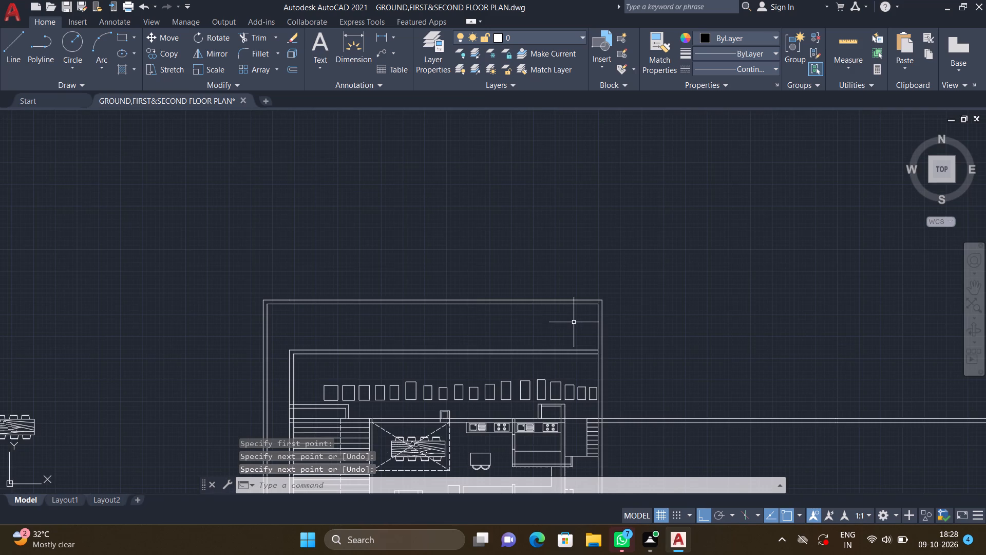
{"action": "scroll", "coordinate": [570, 320], "scroll_direction": "down", "scroll_amount": 1}
{"action": "scroll", "coordinate": [512, 365], "scroll_direction": "down", "scroll_amount": 1}
{"action": "middle_click_drag", "start_coordinate": [511, 363], "coordinate": [505, 277]}
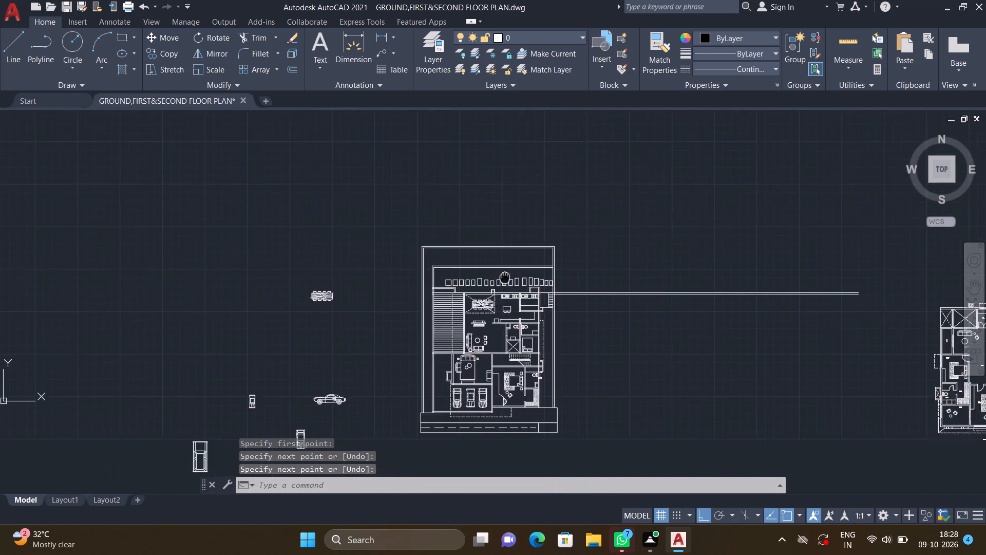
{"action": "scroll", "coordinate": [504, 273], "scroll_direction": "down", "scroll_amount": 1}
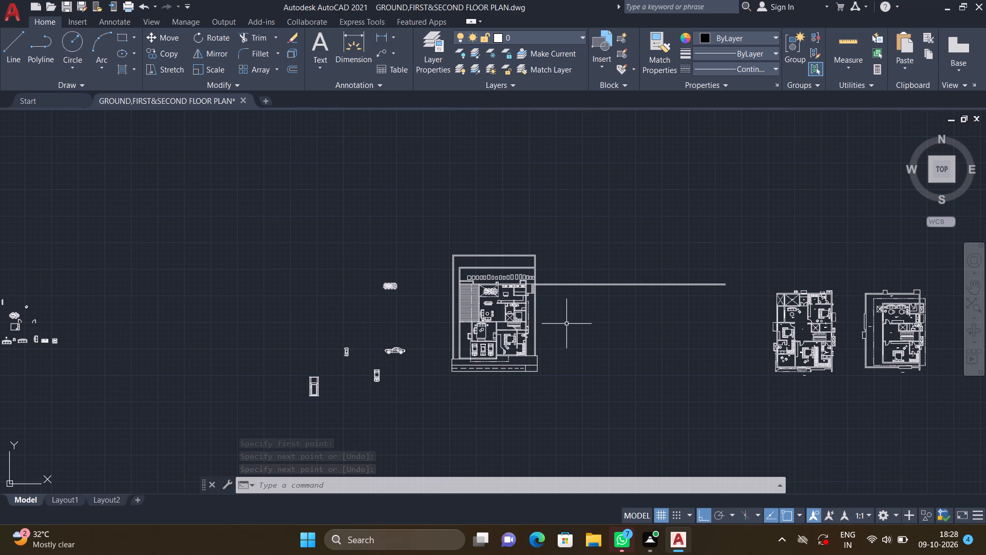
{"action": "scroll", "coordinate": [559, 297], "scroll_direction": "down", "scroll_amount": 1}
{"action": "scroll", "coordinate": [559, 297], "scroll_direction": "up", "scroll_amount": 3}
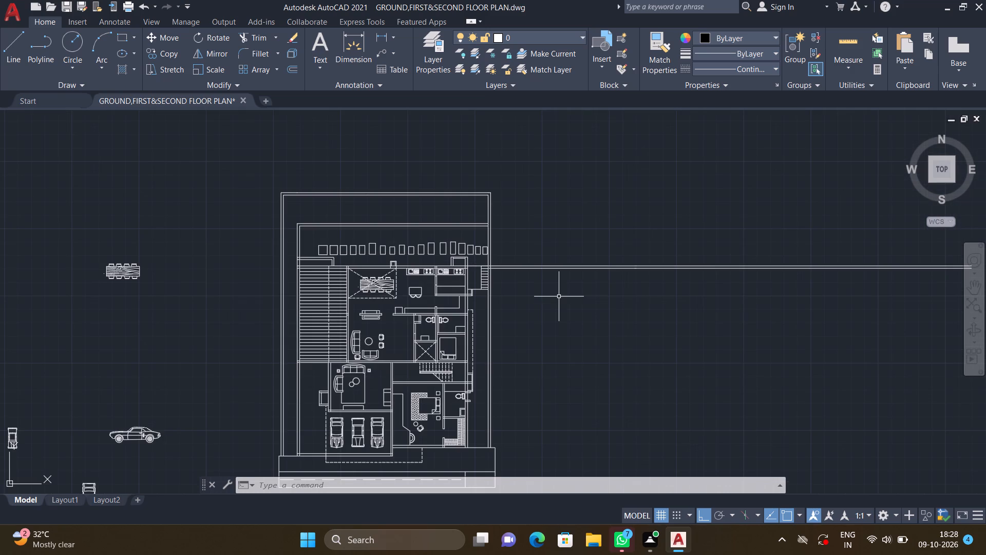
{"action": "type", "text": "TR"}
{"action": "key", "text": "Return"}
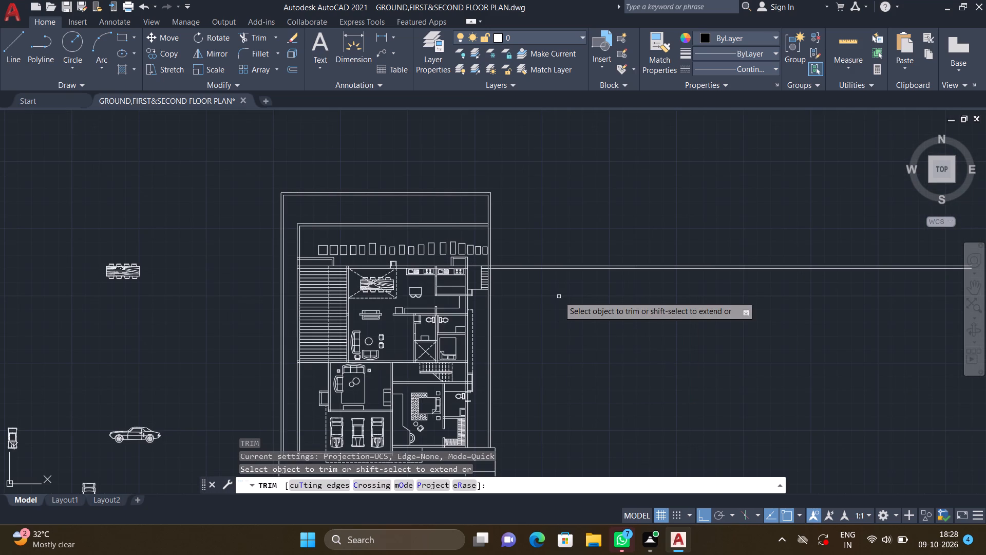
{"action": "left_click_drag", "start_coordinate": [582, 233], "coordinate": [596, 306]}
{"action": "left_click", "coordinate": [596, 306]}
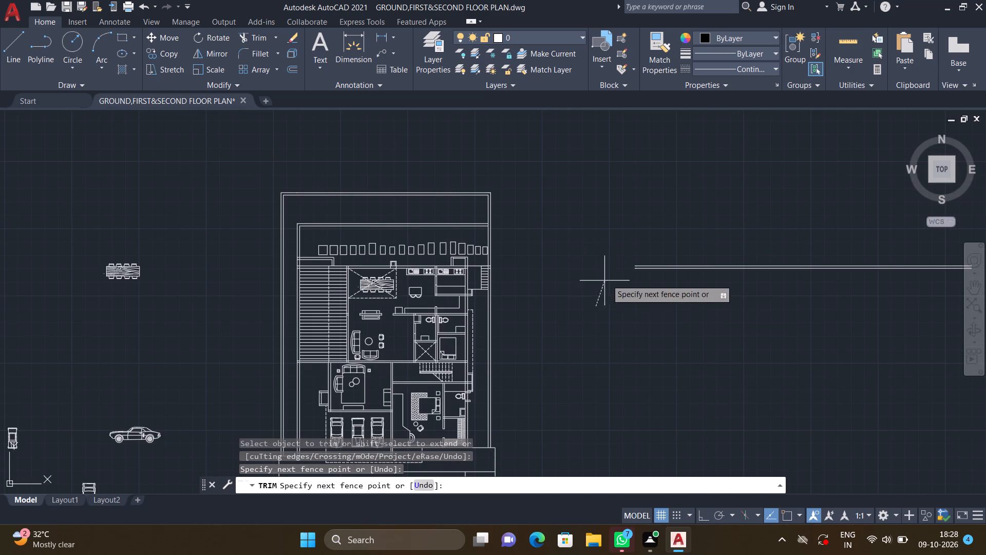
{"action": "left_click", "coordinate": [725, 239]}
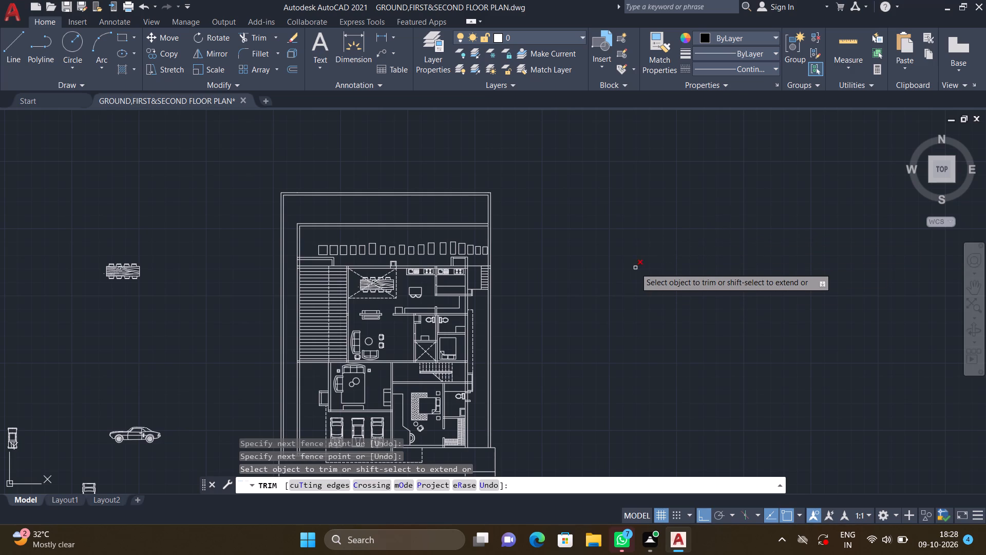
{"action": "left_click", "coordinate": [635, 268]}
{"action": "left_click", "coordinate": [636, 267]}
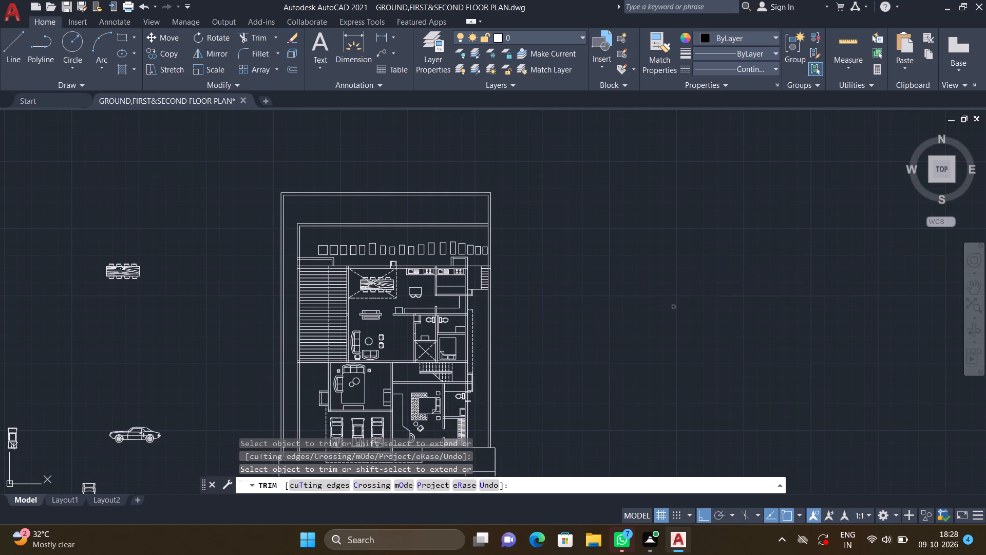
{"action": "scroll", "coordinate": [676, 311], "scroll_direction": "down", "scroll_amount": 2}
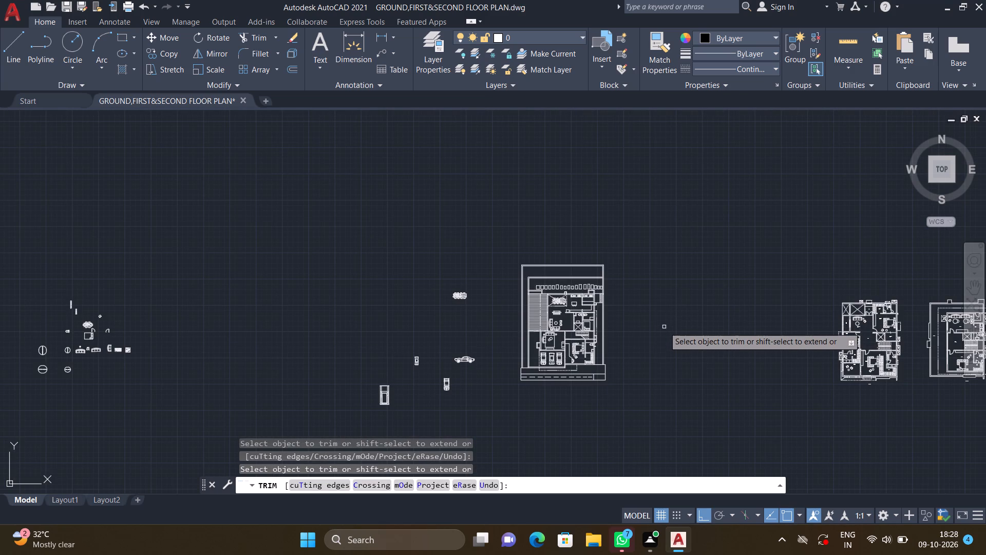
End the active Trim command.
{"action": "key", "text": "Return"}
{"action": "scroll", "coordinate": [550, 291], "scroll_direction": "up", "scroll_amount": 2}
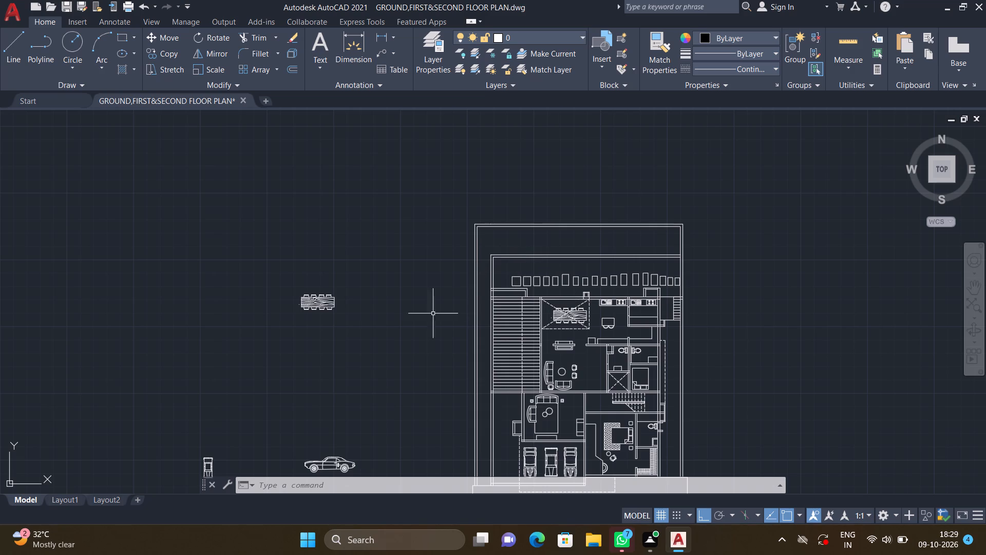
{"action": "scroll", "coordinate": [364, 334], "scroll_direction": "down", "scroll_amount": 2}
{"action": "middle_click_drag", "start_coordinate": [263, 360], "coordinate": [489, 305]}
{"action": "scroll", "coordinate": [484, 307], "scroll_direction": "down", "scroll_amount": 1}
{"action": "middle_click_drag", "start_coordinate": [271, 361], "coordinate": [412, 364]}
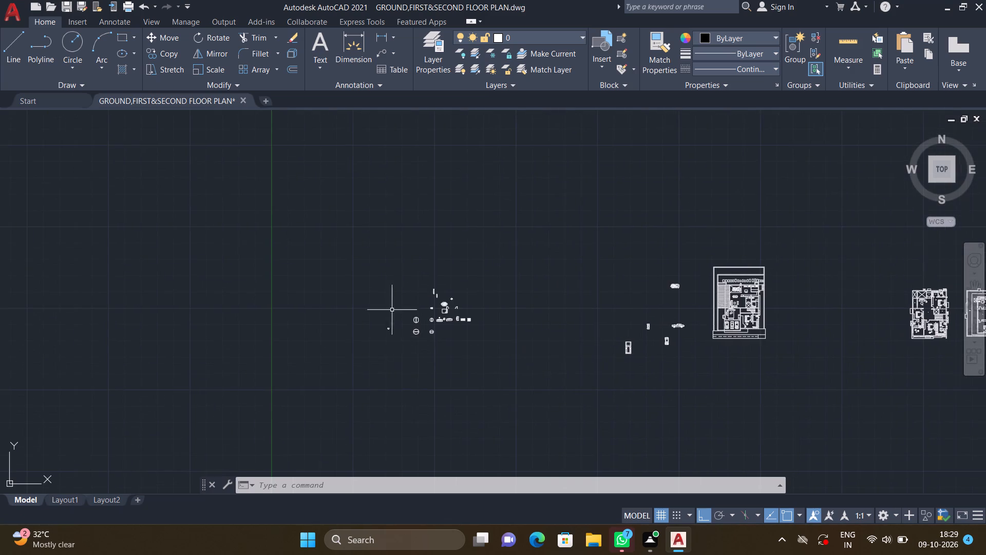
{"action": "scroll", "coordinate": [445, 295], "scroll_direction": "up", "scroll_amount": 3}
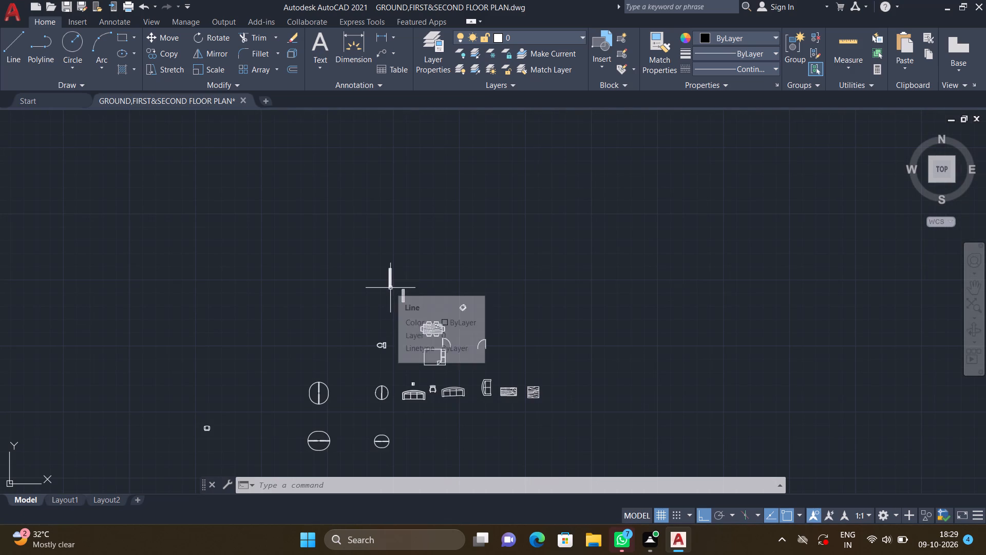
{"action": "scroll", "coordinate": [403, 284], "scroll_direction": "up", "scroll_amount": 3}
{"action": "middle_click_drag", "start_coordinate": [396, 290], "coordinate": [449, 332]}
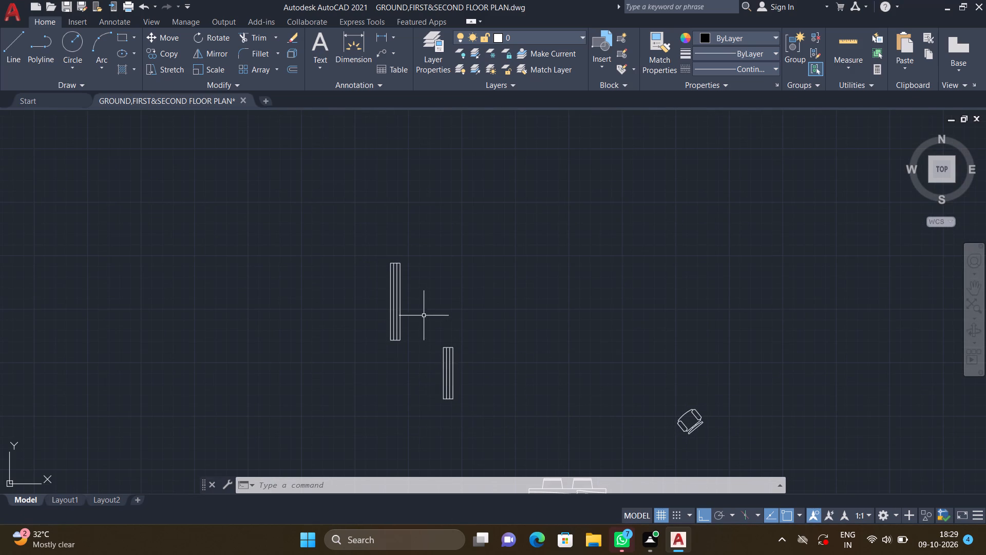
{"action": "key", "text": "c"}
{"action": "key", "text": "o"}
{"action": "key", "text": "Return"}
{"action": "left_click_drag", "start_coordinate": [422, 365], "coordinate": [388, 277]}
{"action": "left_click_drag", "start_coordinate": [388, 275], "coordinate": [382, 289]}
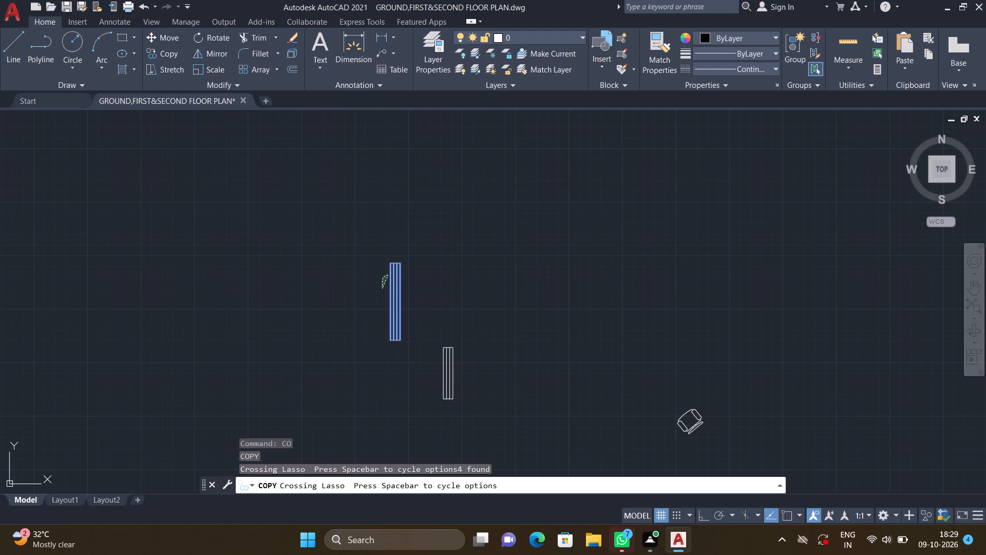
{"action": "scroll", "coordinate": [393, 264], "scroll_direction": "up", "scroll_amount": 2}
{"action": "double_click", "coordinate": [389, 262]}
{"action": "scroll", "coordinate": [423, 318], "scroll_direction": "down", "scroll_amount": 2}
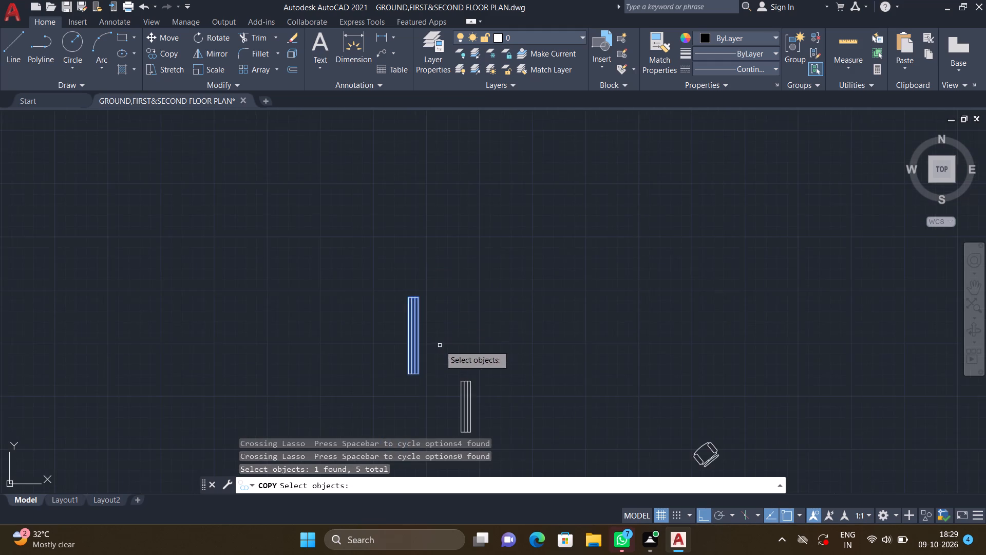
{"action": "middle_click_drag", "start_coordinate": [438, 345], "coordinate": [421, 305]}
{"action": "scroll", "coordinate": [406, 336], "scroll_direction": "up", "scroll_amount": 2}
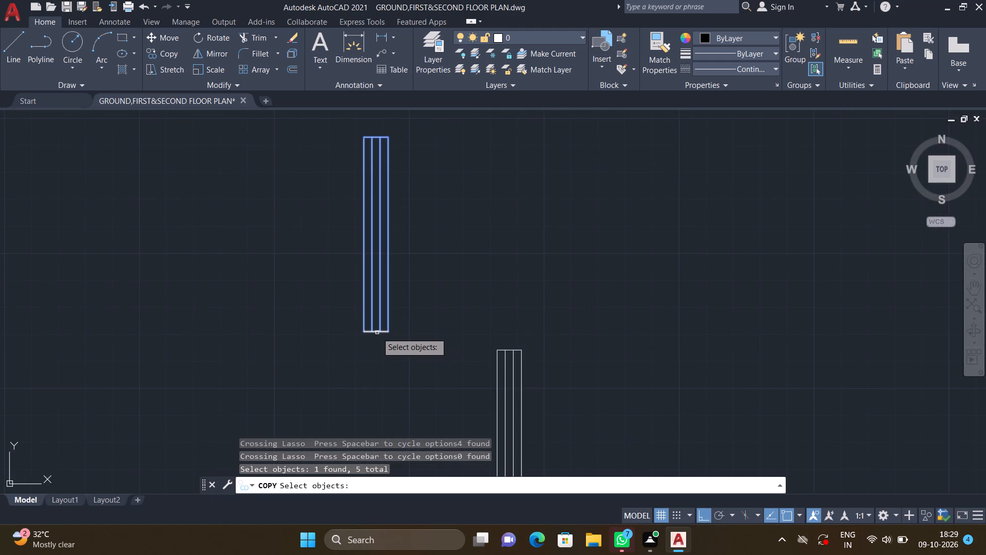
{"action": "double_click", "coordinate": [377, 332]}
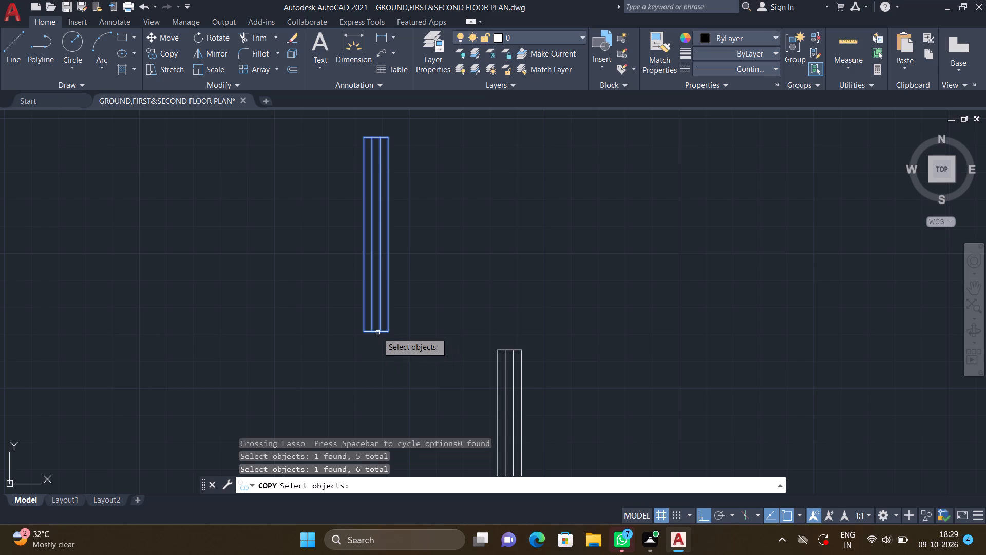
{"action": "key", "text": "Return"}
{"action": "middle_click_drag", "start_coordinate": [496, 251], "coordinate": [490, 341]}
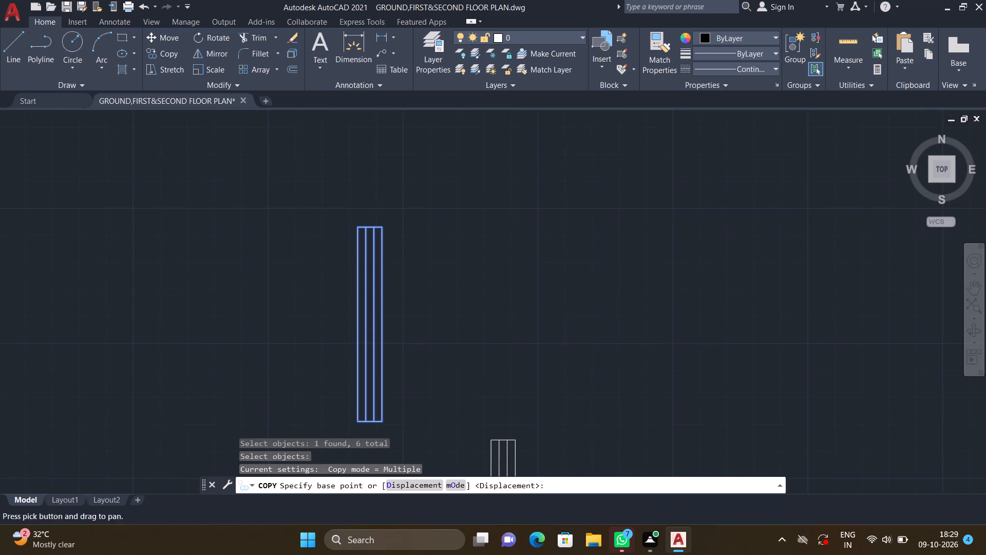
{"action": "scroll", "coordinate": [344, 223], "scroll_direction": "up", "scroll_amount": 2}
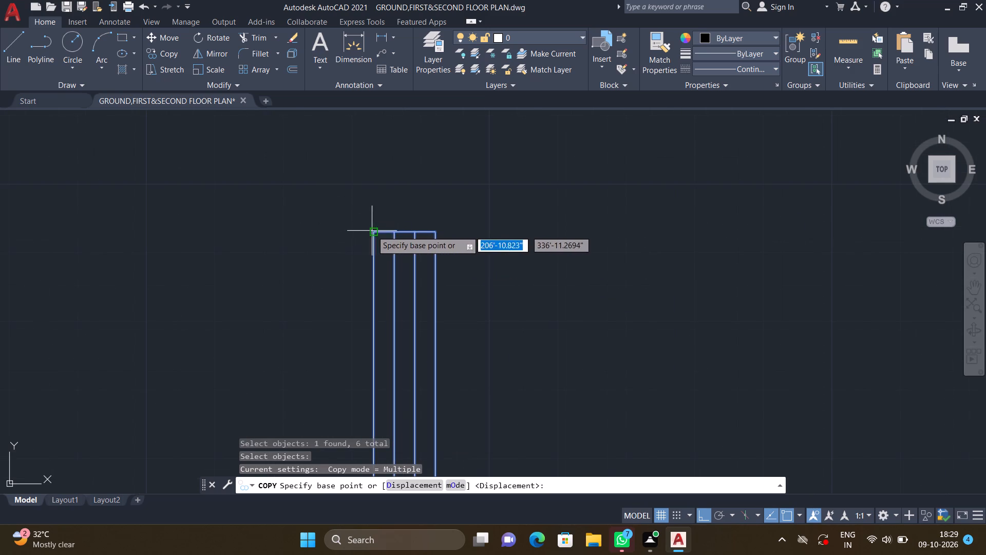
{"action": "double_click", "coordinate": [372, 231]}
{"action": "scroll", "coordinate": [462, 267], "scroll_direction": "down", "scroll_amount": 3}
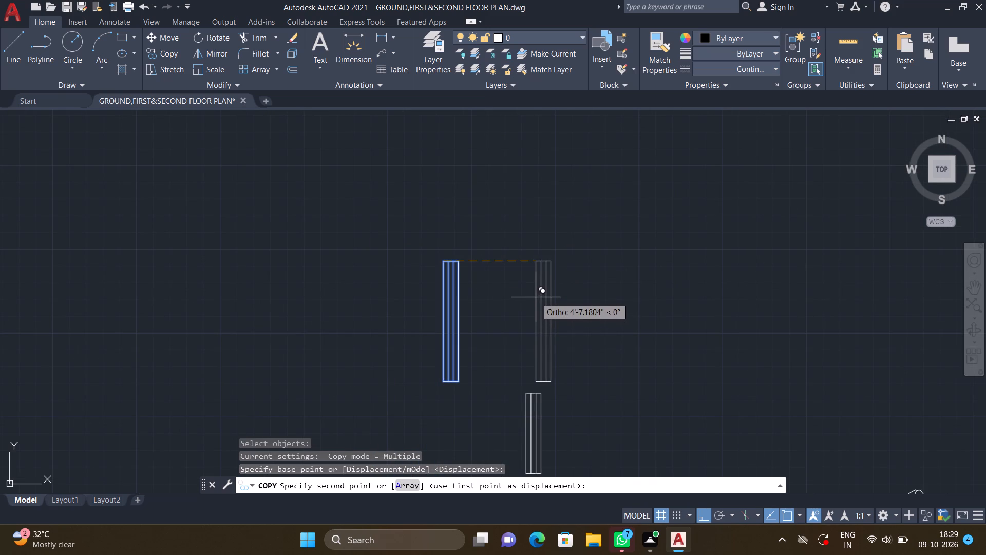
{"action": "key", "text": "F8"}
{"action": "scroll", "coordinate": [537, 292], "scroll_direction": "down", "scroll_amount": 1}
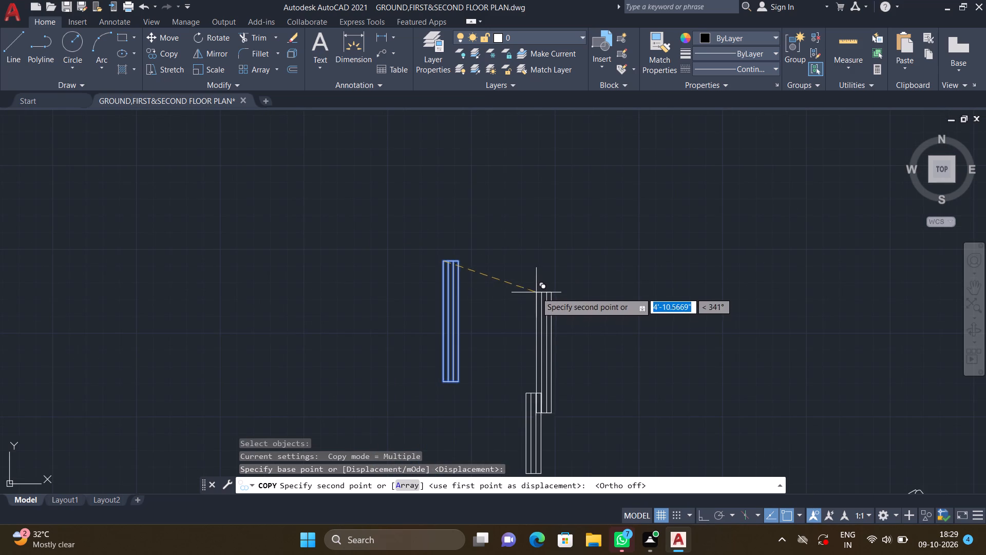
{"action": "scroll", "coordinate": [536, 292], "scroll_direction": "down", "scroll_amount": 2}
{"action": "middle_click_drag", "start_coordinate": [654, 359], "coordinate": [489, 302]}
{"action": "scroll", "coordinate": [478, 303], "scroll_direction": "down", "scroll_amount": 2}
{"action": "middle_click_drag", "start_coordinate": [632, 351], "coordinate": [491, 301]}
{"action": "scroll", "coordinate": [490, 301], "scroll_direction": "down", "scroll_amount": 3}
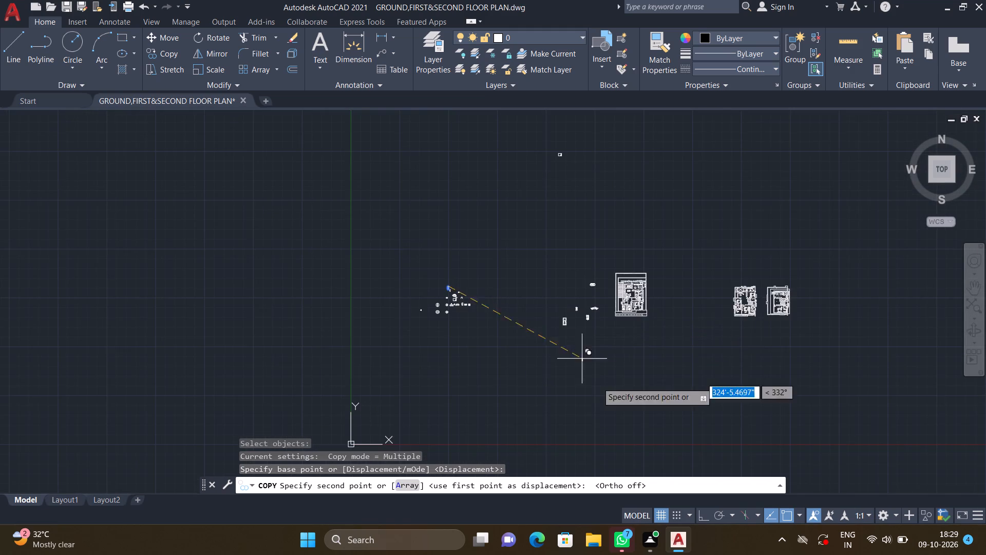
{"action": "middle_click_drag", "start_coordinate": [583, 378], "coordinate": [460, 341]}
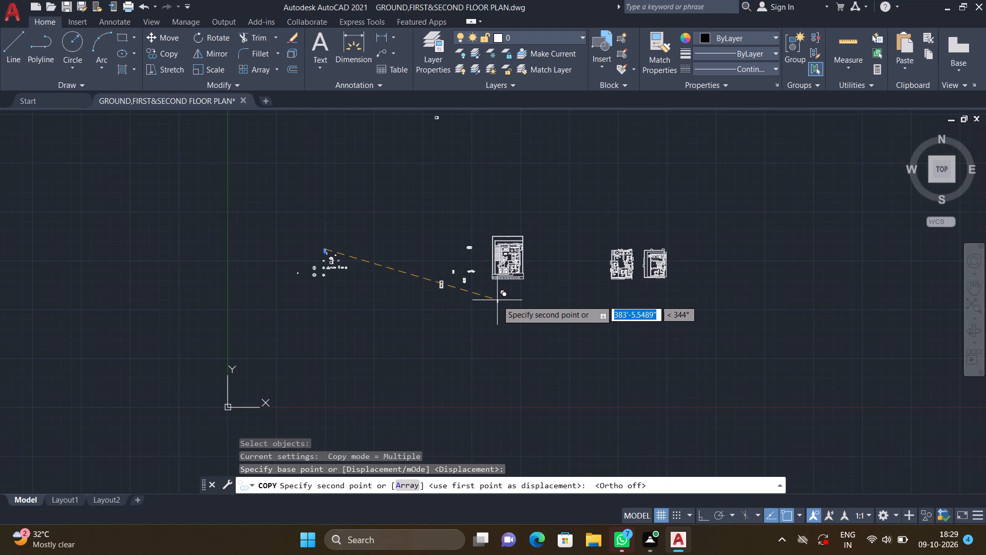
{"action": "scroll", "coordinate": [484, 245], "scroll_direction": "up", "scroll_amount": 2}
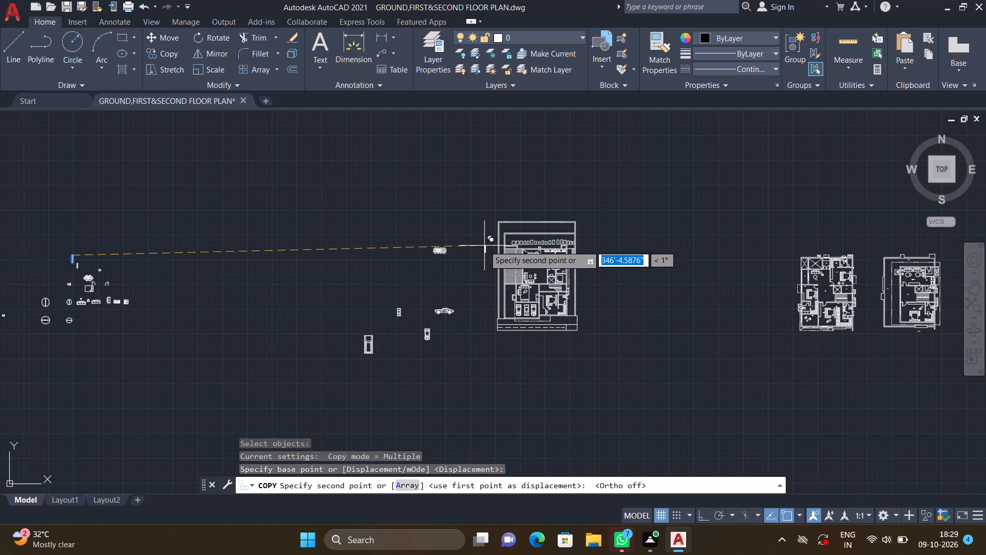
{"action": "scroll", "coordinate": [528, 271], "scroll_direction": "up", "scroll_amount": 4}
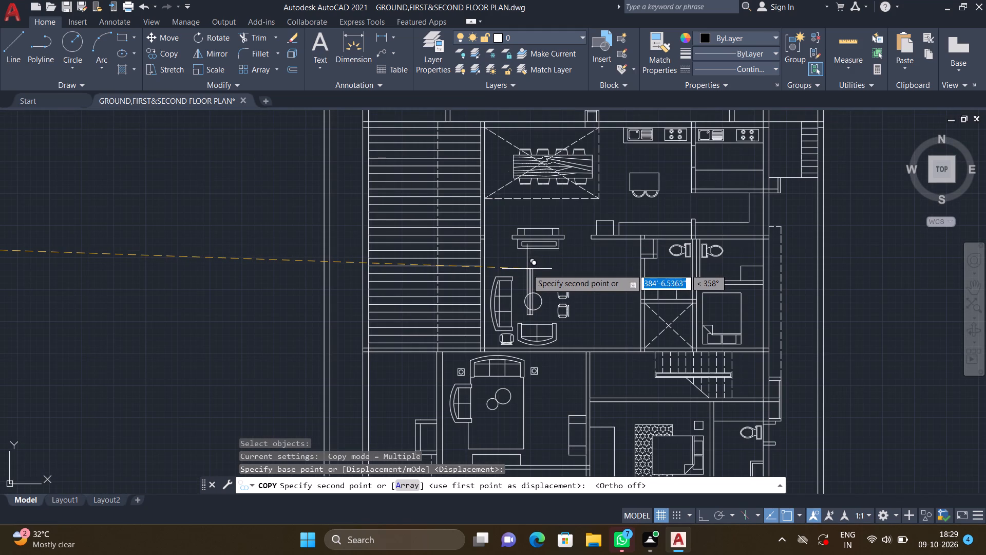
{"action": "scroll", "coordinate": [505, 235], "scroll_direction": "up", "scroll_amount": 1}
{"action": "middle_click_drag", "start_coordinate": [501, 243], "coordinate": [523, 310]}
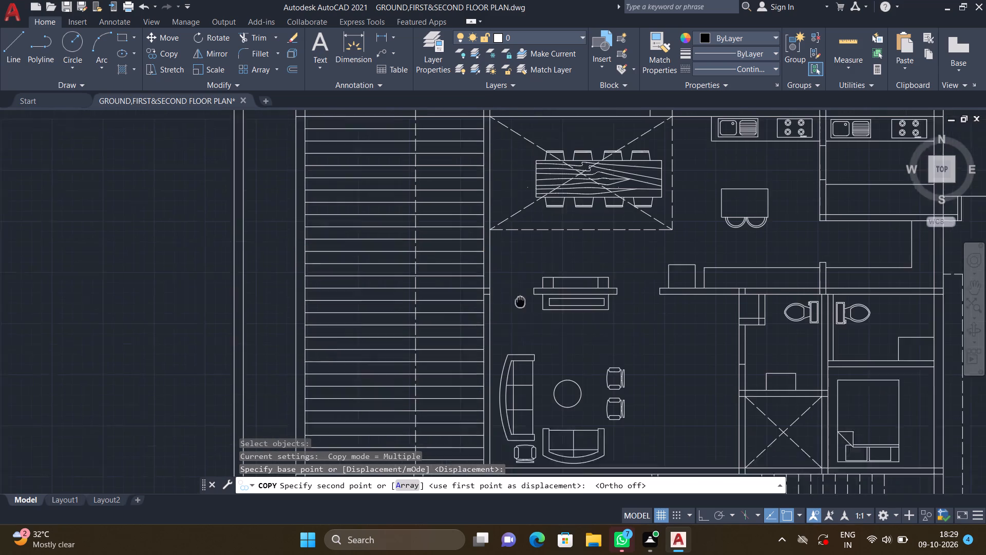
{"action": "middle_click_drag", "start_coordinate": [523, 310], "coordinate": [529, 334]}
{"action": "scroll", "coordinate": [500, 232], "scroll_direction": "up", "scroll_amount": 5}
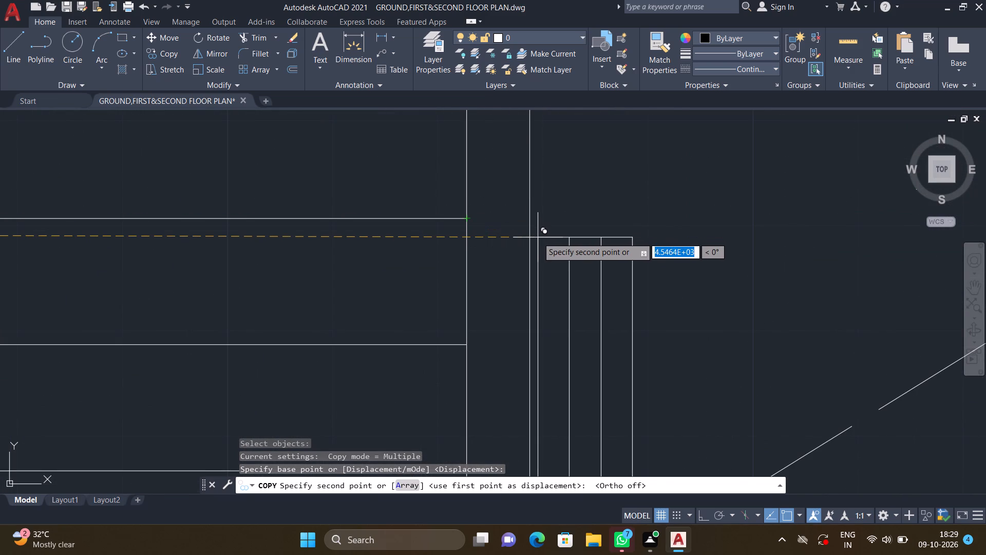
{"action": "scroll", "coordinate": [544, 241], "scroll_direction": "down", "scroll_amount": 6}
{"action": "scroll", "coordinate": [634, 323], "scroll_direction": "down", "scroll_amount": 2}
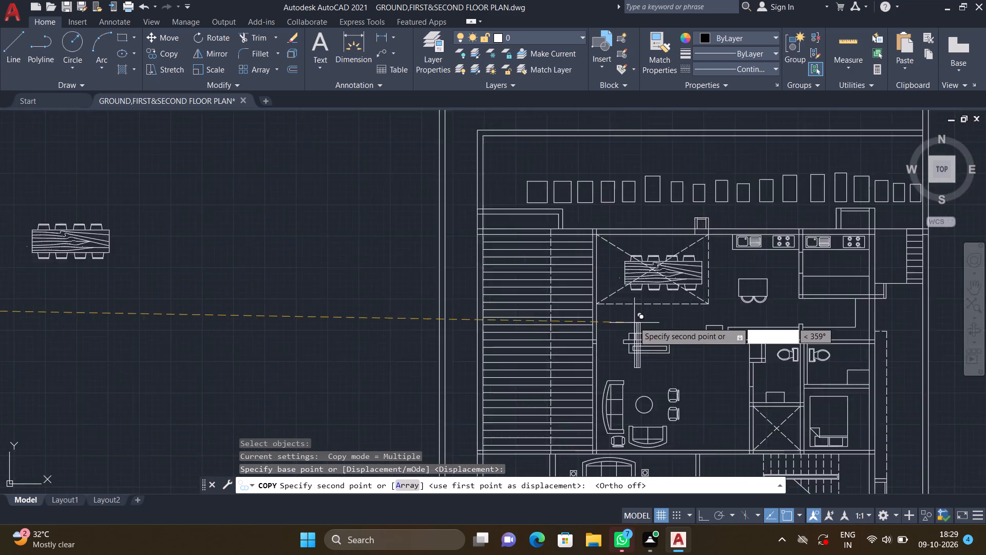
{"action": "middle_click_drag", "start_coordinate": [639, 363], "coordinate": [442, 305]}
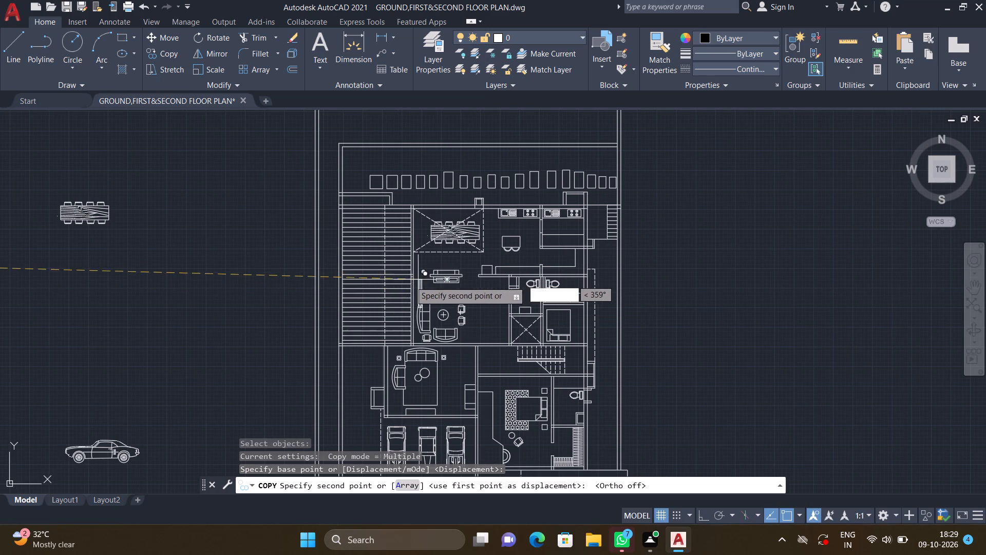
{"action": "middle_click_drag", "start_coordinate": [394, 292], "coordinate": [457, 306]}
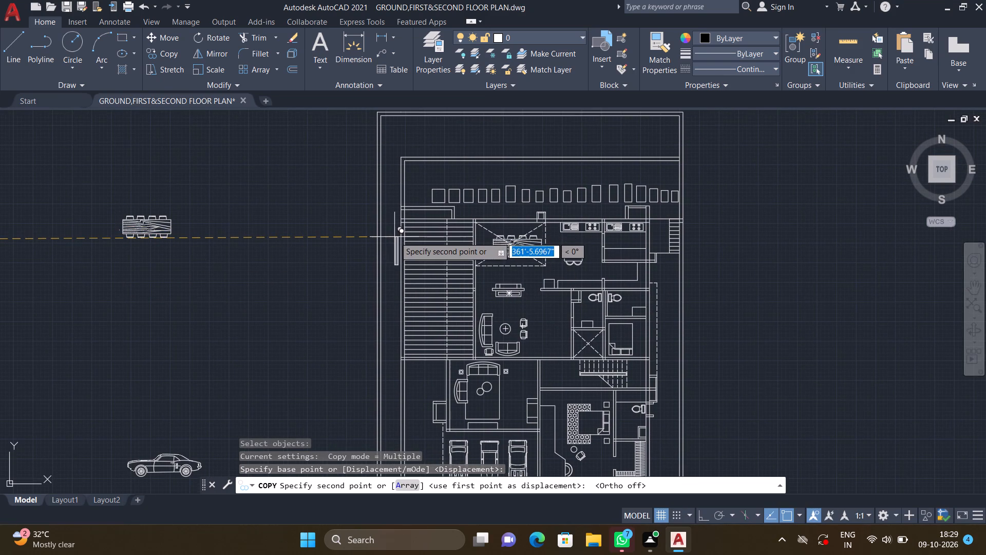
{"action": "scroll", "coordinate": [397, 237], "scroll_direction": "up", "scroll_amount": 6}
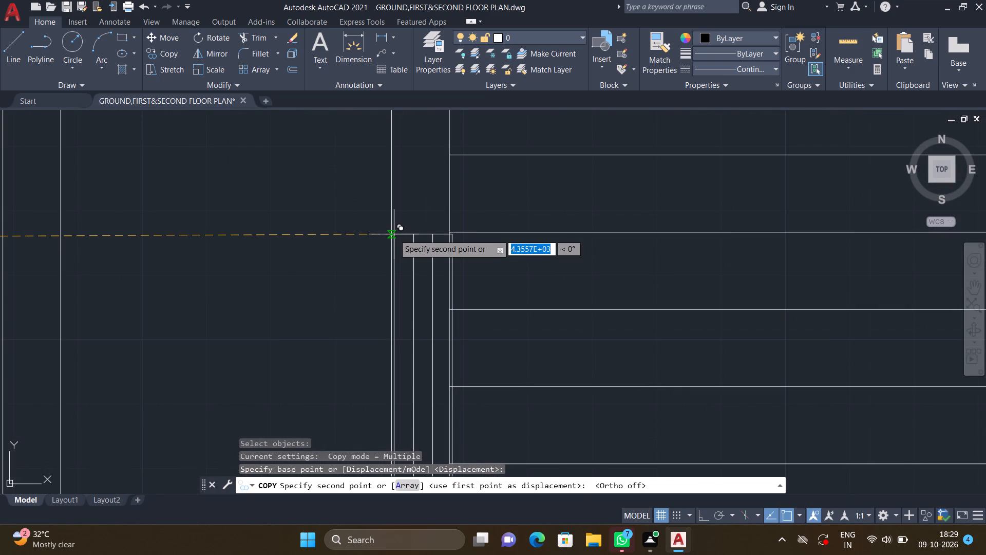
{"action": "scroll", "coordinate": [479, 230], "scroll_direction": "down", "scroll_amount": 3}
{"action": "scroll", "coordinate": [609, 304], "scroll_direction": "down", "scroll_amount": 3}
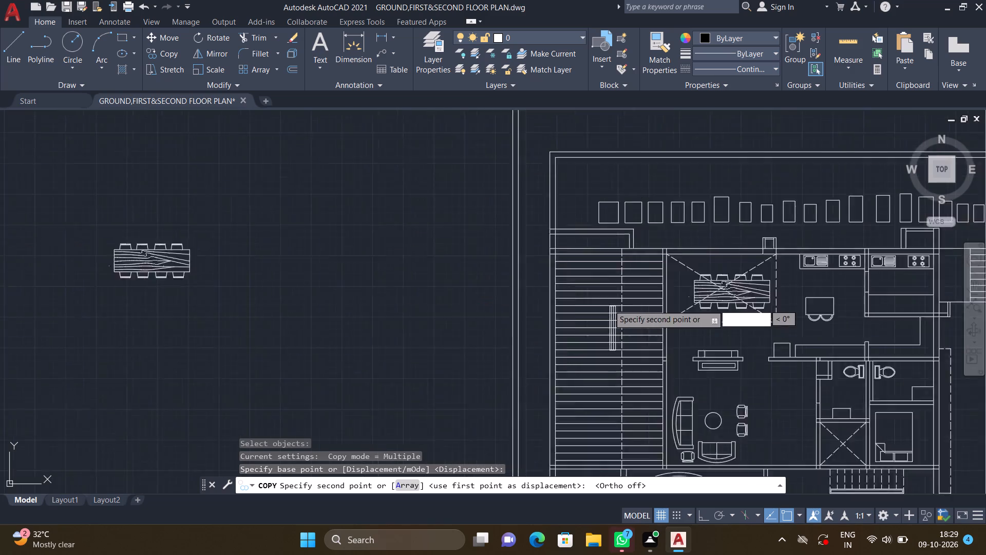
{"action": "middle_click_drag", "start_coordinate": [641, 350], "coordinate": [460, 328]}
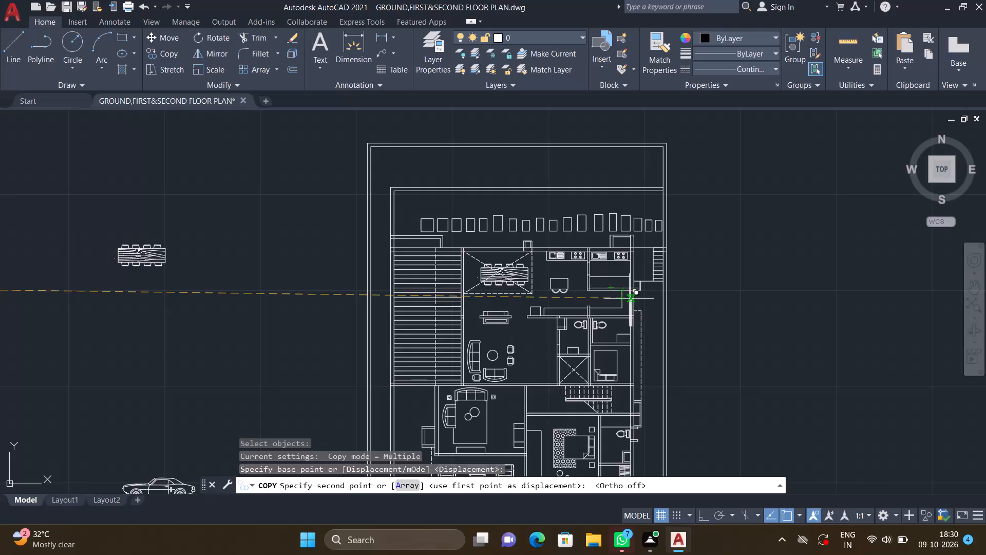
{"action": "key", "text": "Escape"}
Draw a 6" horizontal line across the wall between the slatted west area and the dining space, near the wall's north end.
{"action": "scroll", "coordinate": [629, 299], "scroll_direction": "down", "scroll_amount": 5}
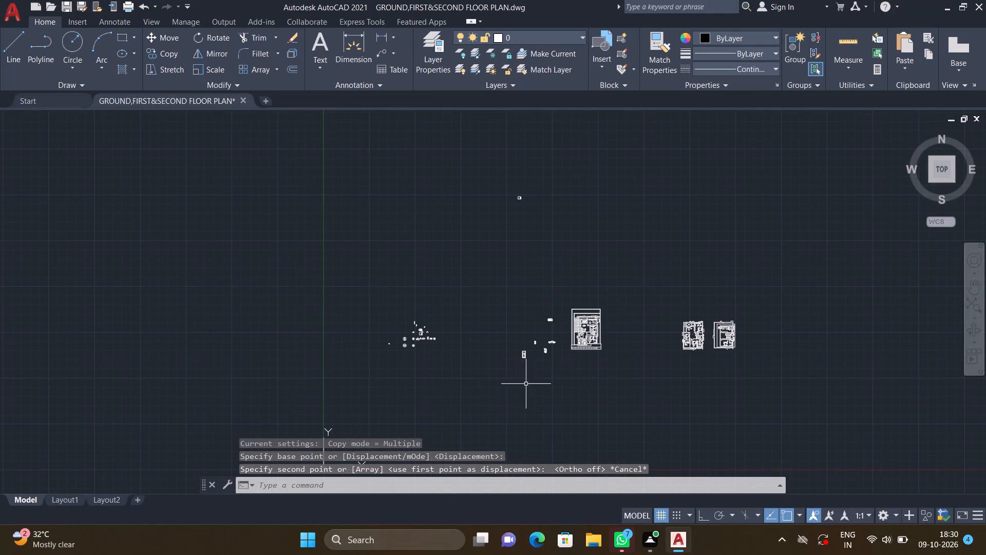
{"action": "middle_click_drag", "start_coordinate": [416, 381], "coordinate": [494, 364]}
{"action": "scroll", "coordinate": [495, 287], "scroll_direction": "up", "scroll_amount": 3}
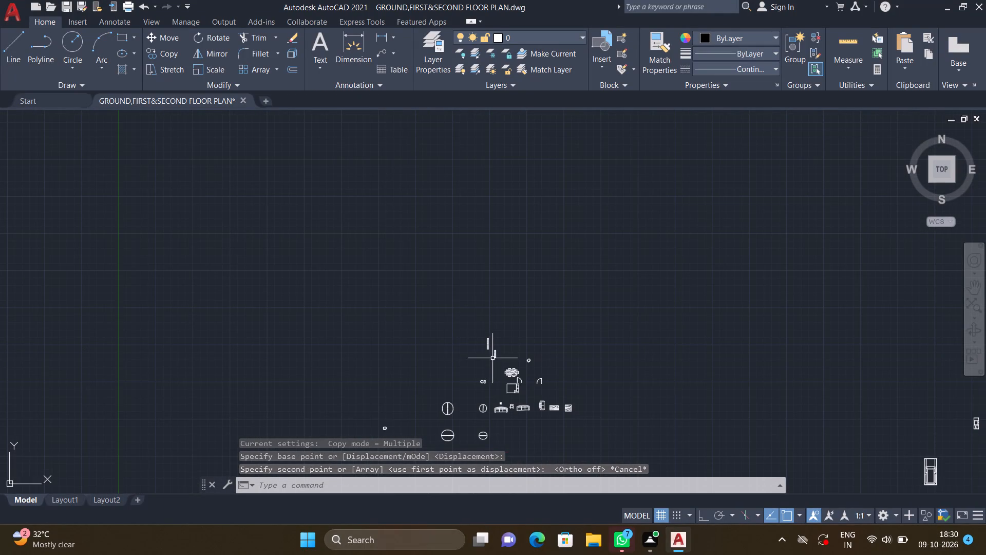
{"action": "middle_click_drag", "start_coordinate": [705, 348], "coordinate": [449, 286]}
{"action": "scroll", "coordinate": [418, 287], "scroll_direction": "down", "scroll_amount": 2}
{"action": "middle_click_drag", "start_coordinate": [603, 357], "coordinate": [543, 368]}
{"action": "scroll", "coordinate": [519, 302], "scroll_direction": "up", "scroll_amount": 2}
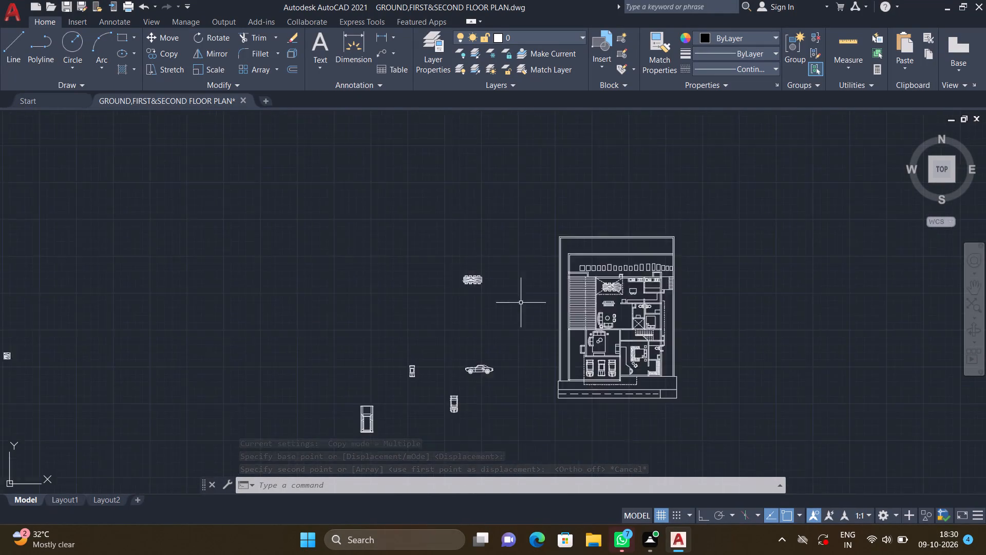
{"action": "scroll", "coordinate": [522, 303], "scroll_direction": "up", "scroll_amount": 2}
{"action": "middle_click_drag", "start_coordinate": [630, 270], "coordinate": [428, 254]}
{"action": "scroll", "coordinate": [501, 245], "scroll_direction": "up", "scroll_amount": 3}
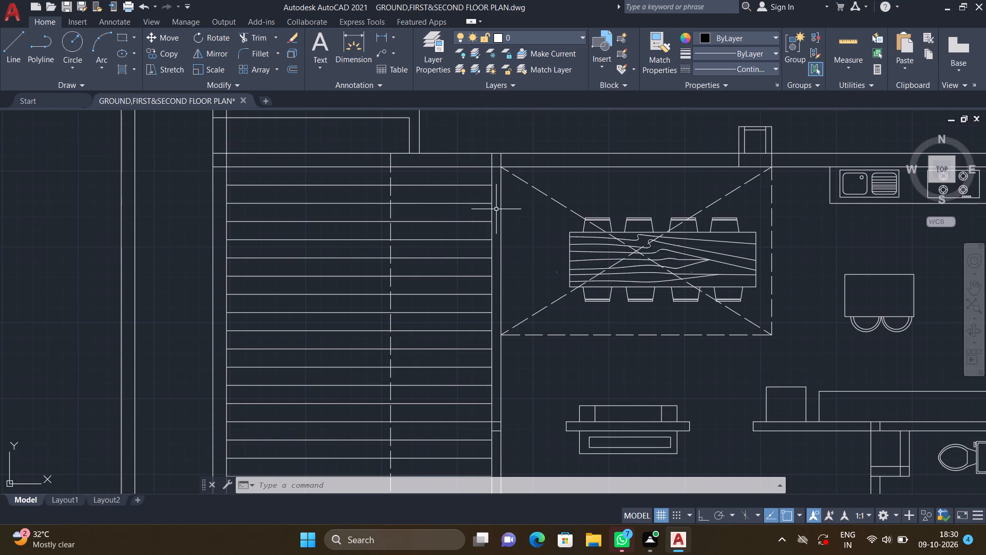
{"action": "key", "text": "l"}
{"action": "key", "text": "Return"}
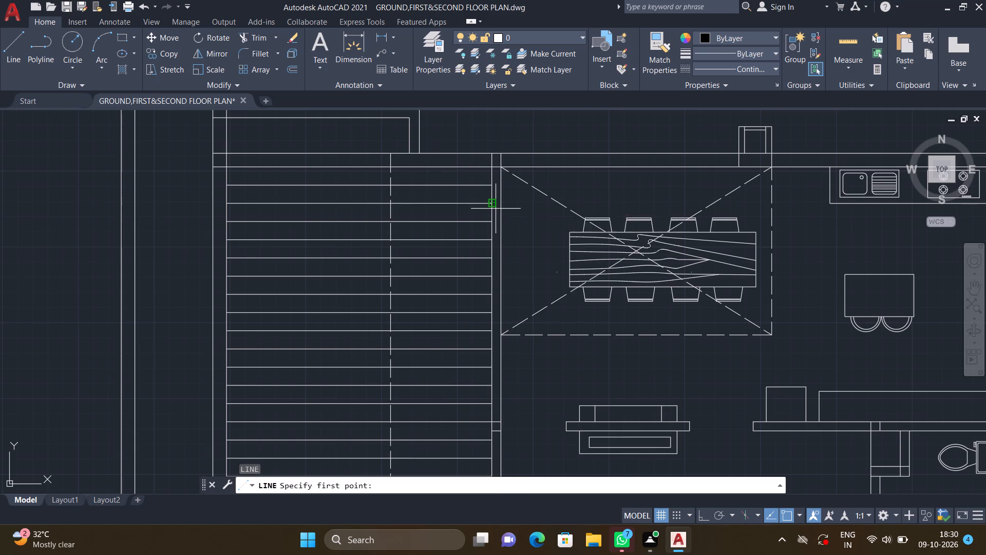
{"action": "scroll", "coordinate": [497, 190], "scroll_direction": "up", "scroll_amount": 2}
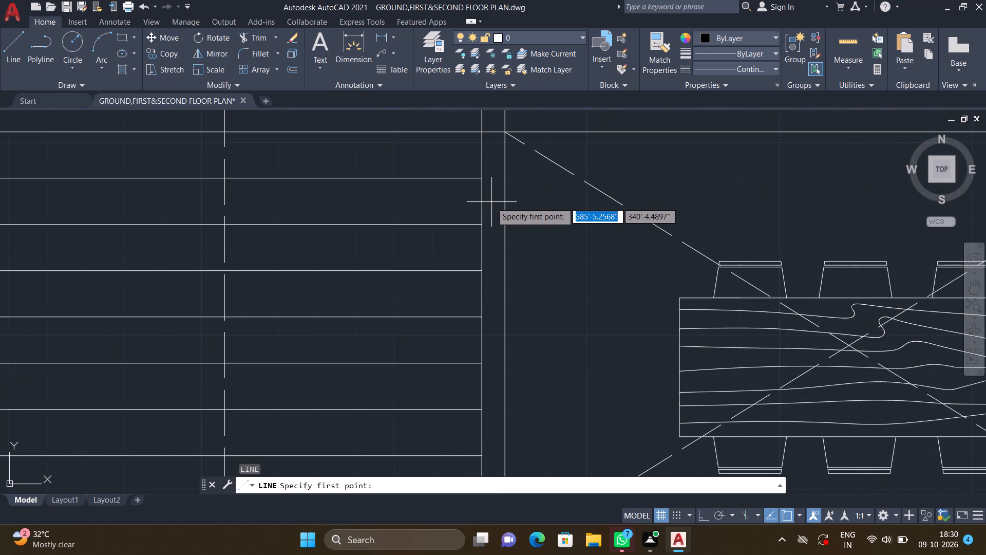
{"action": "middle_click_drag", "start_coordinate": [487, 231], "coordinate": [487, 272]}
{"action": "scroll", "coordinate": [483, 232], "scroll_direction": "up", "scroll_amount": 1}
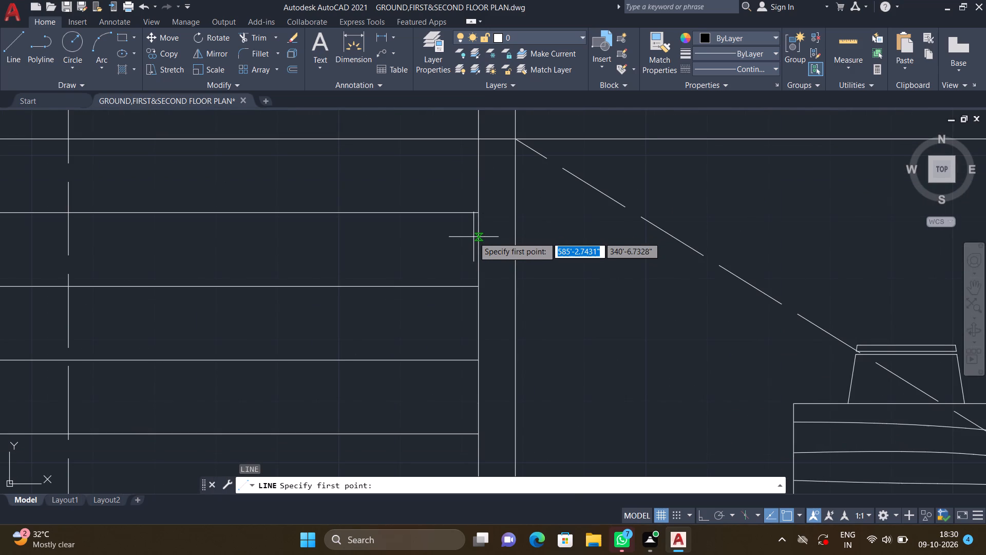
{"action": "double_click", "coordinate": [479, 239]}
{"action": "scroll", "coordinate": [502, 239], "scroll_direction": "up", "scroll_amount": 2}
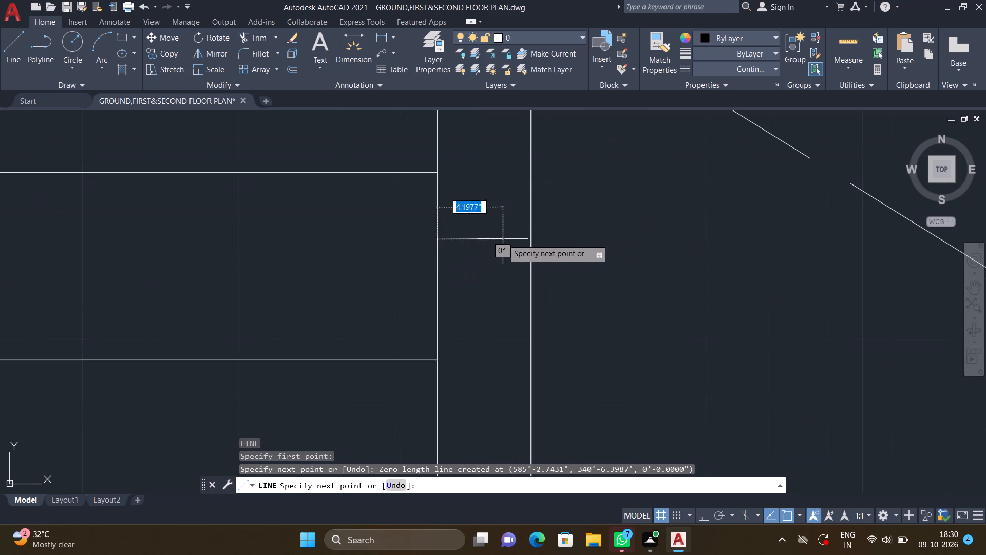
{"action": "key", "text": "F8"}
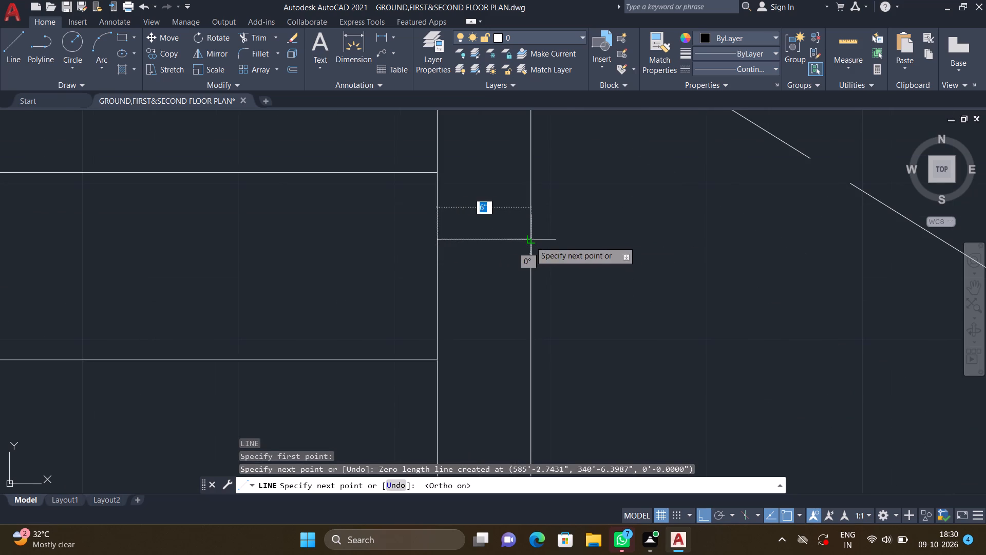
{"action": "left_click", "coordinate": [530, 241]}
{"action": "key", "text": "Return"}
{"action": "middle_click_drag", "start_coordinate": [482, 317], "coordinate": [480, 290]}
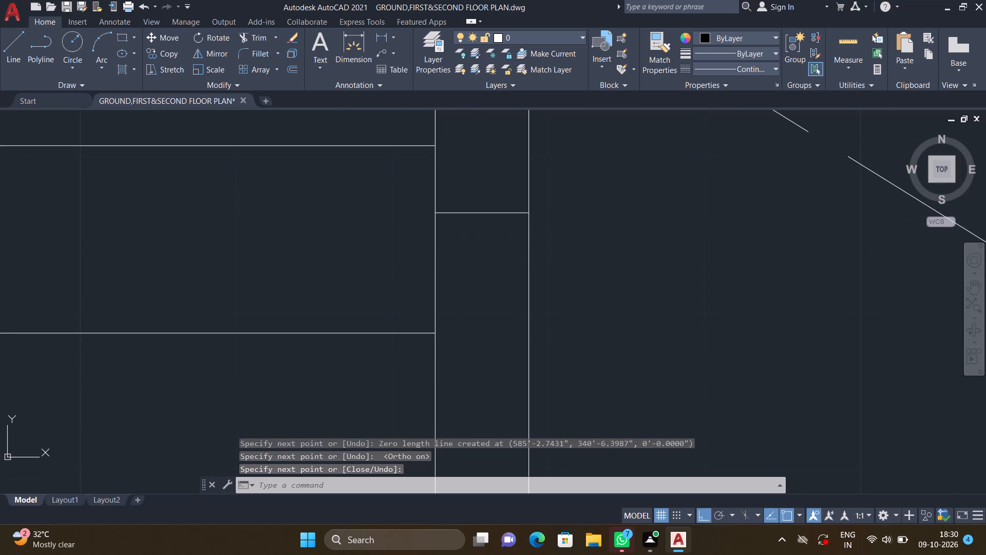
Draw a vertical line nearly 3' long inside the wall west of the dining space, running south from the new cross line.
{"action": "key", "text": "l"}
{"action": "key", "text": "Return"}
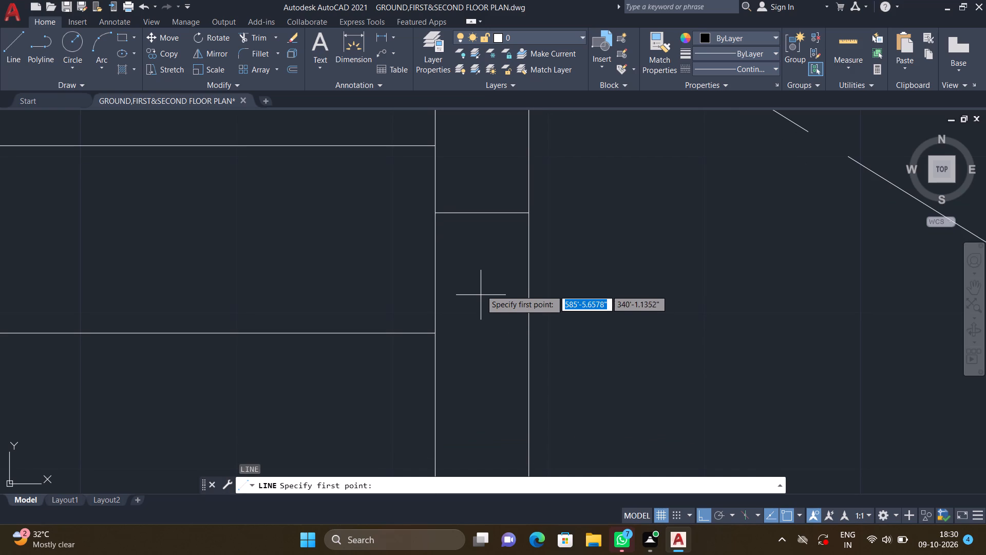
{"action": "double_click", "coordinate": [468, 213]}
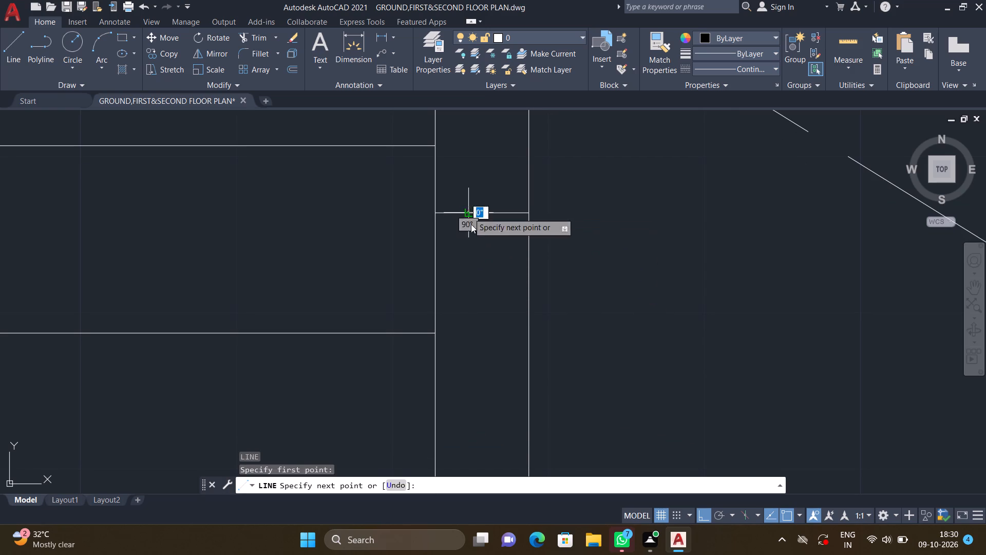
{"action": "scroll", "coordinate": [467, 297], "scroll_direction": "down", "scroll_amount": 1}
{"action": "middle_click_drag", "start_coordinate": [462, 352], "coordinate": [460, 283]}
{"action": "scroll", "coordinate": [461, 334], "scroll_direction": "down", "scroll_amount": 1}
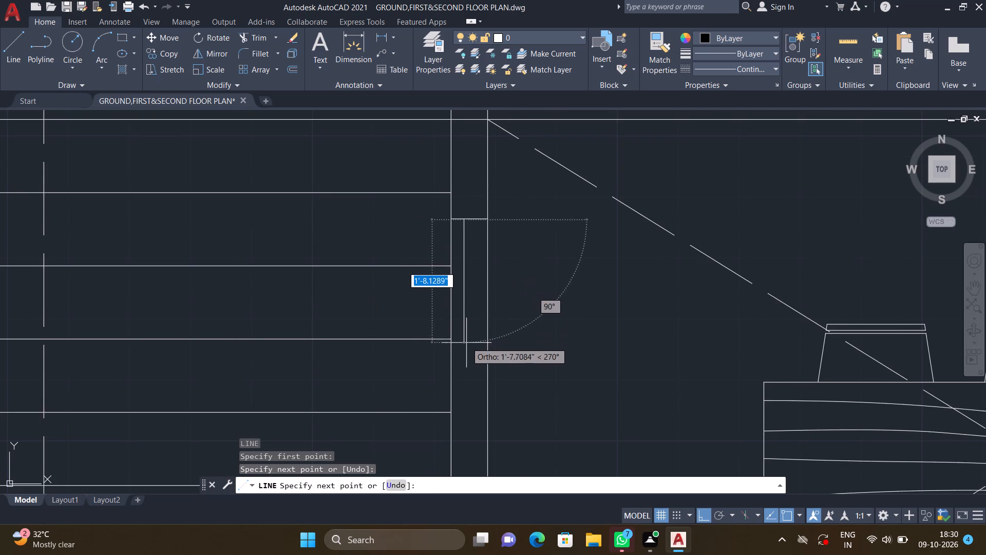
{"action": "middle_click_drag", "start_coordinate": [459, 336], "coordinate": [450, 308]}
{"action": "middle_click_drag", "start_coordinate": [447, 359], "coordinate": [441, 330]}
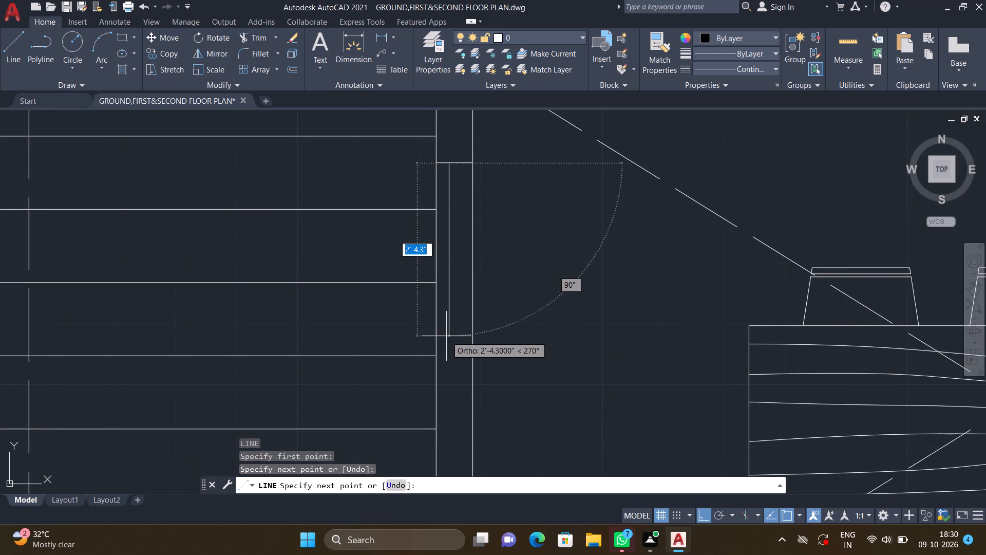
{"action": "double_click", "coordinate": [449, 374]}
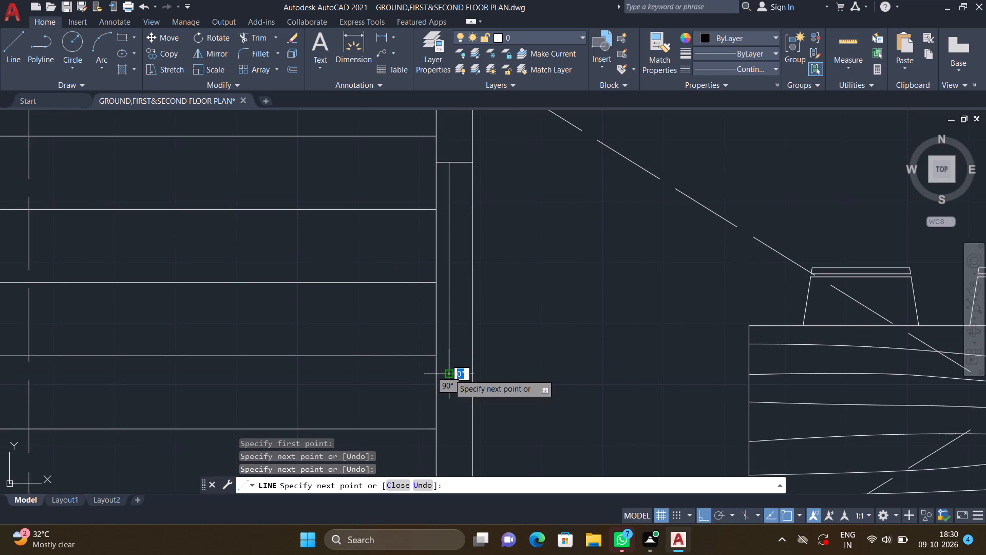
{"action": "key", "text": "Return"}
Draw a horizontal line across the full wall thickness at the south end of the new vertical line.
{"action": "key", "text": "l"}
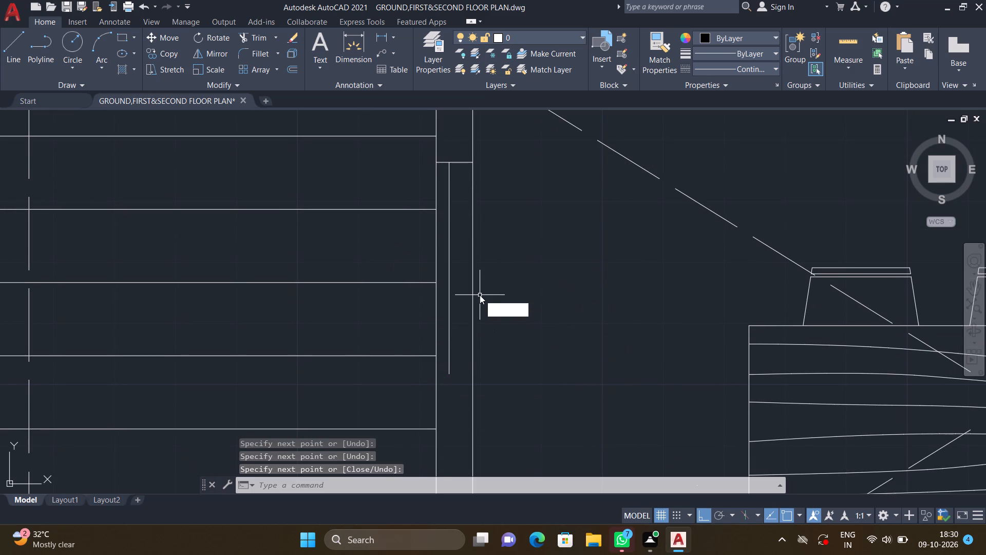
{"action": "key", "text": "Return"}
{"action": "scroll", "coordinate": [436, 391], "scroll_direction": "up", "scroll_amount": 2}
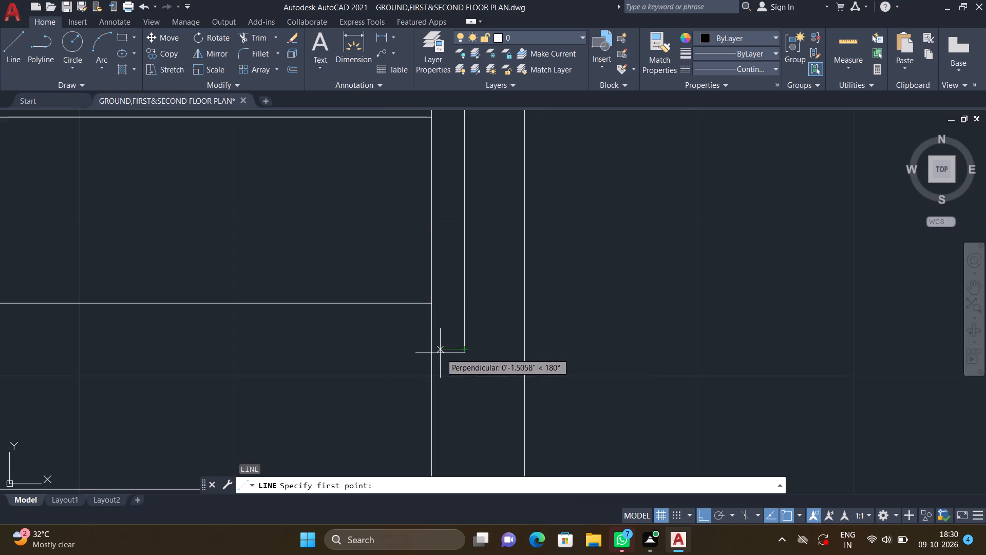
{"action": "left_click", "coordinate": [430, 349]}
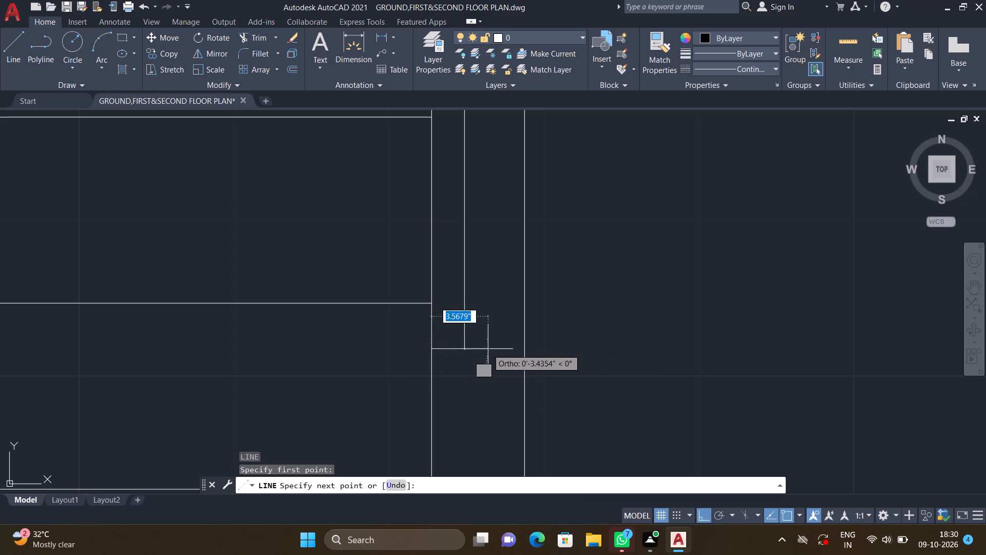
{"action": "left_click", "coordinate": [523, 346]}
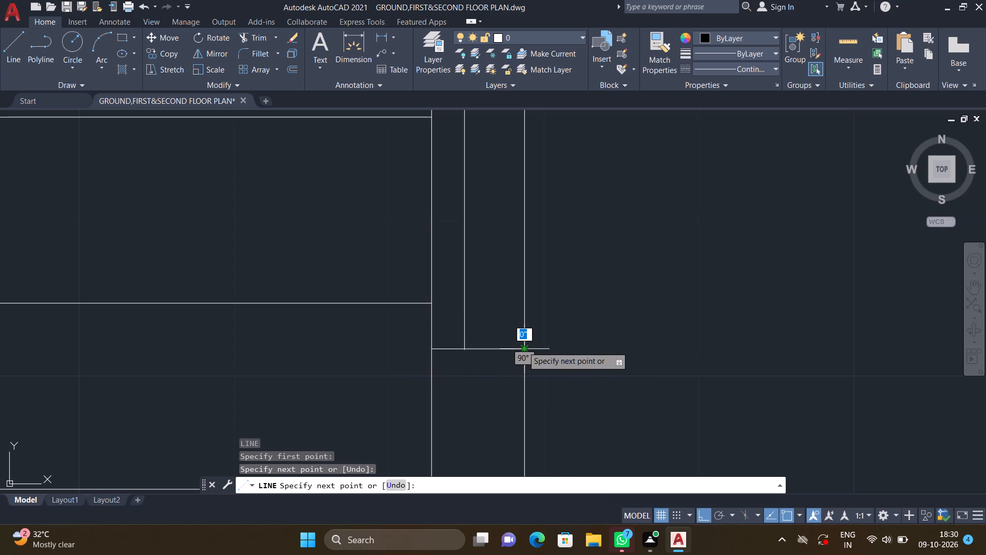
{"action": "key", "text": "Return"}
Trim the short vertical stub projecting south of the opening's southern cross line.
{"action": "scroll", "coordinate": [458, 372], "scroll_direction": "up", "scroll_amount": 3}
{"action": "type", "text": "TR"}
{"action": "key", "text": "Return"}
{"action": "scroll", "coordinate": [472, 290], "scroll_direction": "up", "scroll_amount": 2}
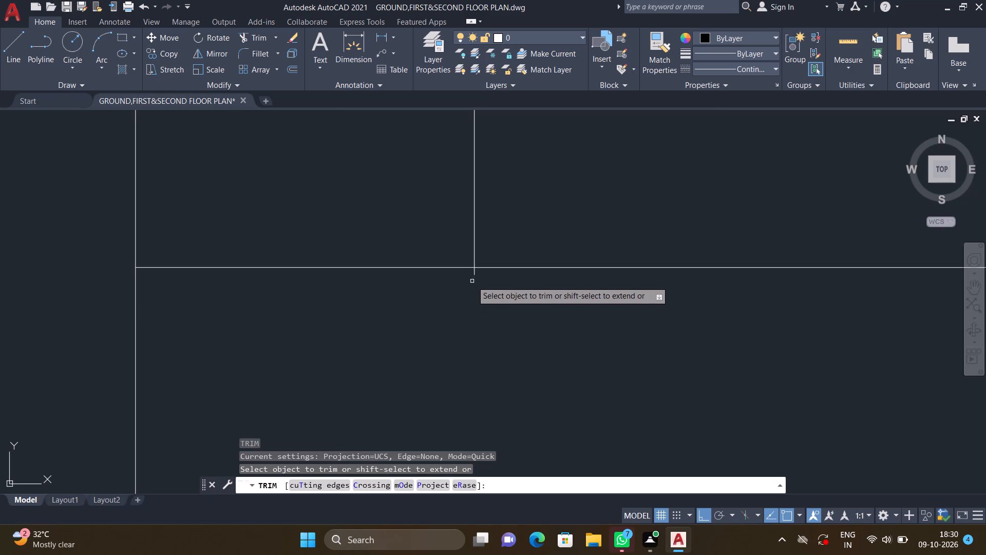
{"action": "double_click", "coordinate": [472, 275]}
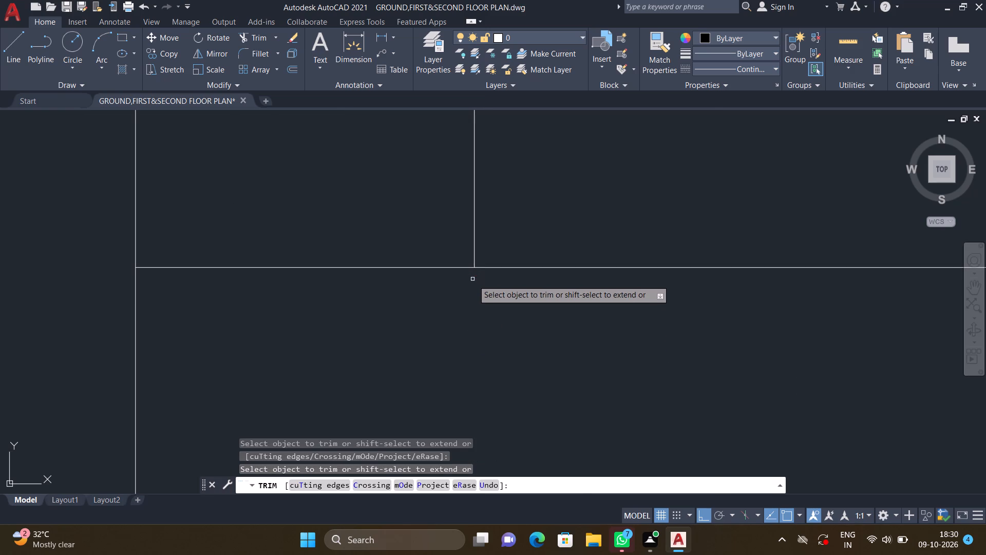
{"action": "key", "text": "Return"}
Draw a second vertical line just east of the first, joining the opening's north and south cross lines.
{"action": "scroll", "coordinate": [507, 302], "scroll_direction": "down", "scroll_amount": 4}
{"action": "middle_click_drag", "start_coordinate": [536, 271], "coordinate": [502, 366]}
{"action": "scroll", "coordinate": [504, 365], "scroll_direction": "down", "scroll_amount": 2}
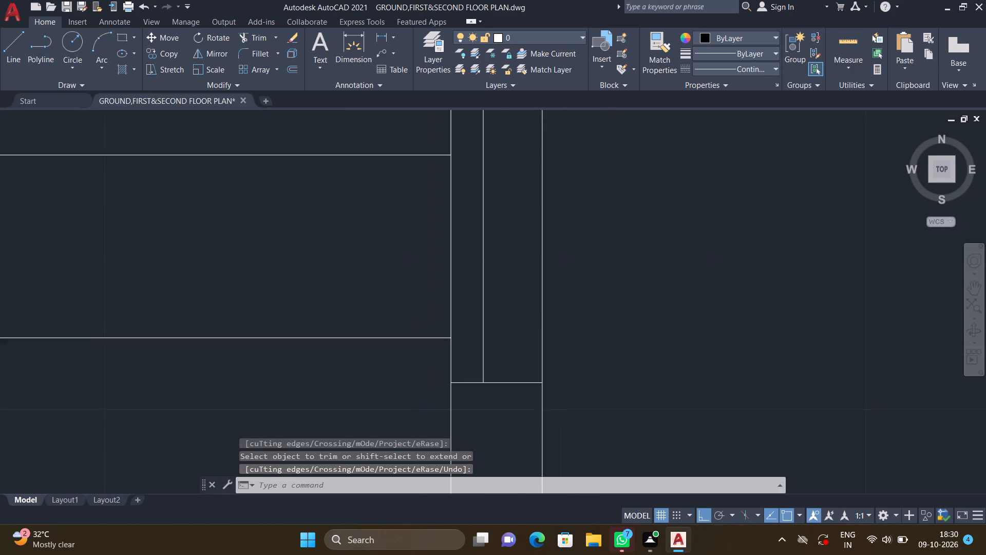
{"action": "scroll", "coordinate": [510, 342], "scroll_direction": "down", "scroll_amount": 2}
{"action": "scroll", "coordinate": [506, 236], "scroll_direction": "up", "scroll_amount": 3}
{"action": "key", "text": "l"}
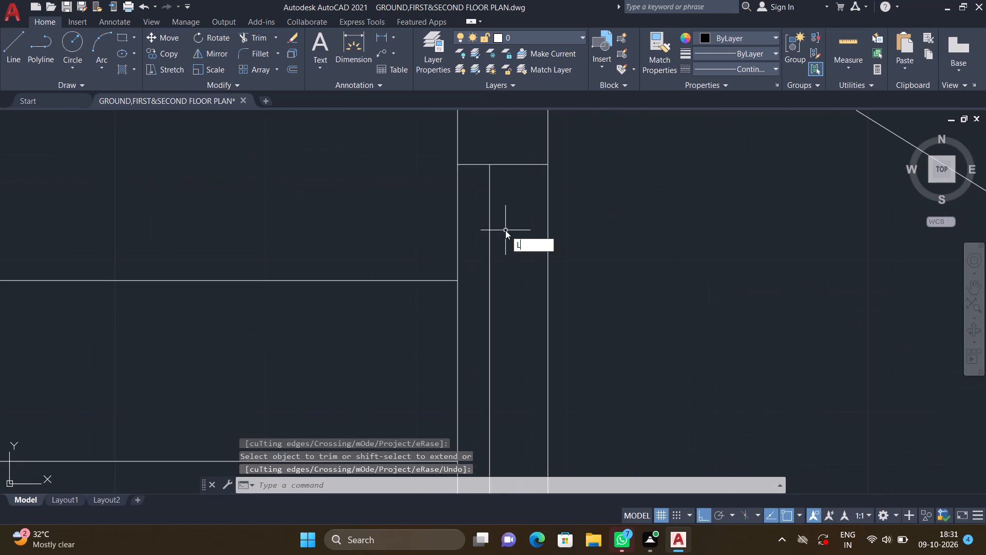
{"action": "key", "text": "Return"}
{"action": "scroll", "coordinate": [504, 178], "scroll_direction": "up", "scroll_amount": 1}
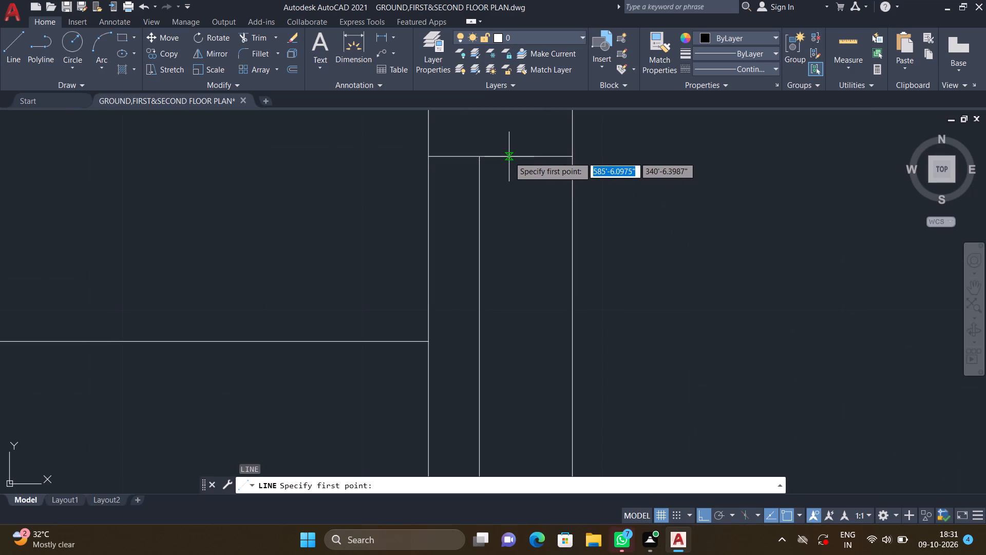
{"action": "left_click", "coordinate": [509, 157]}
{"action": "scroll", "coordinate": [523, 220], "scroll_direction": "down", "scroll_amount": 2}
{"action": "scroll", "coordinate": [517, 263], "scroll_direction": "down", "scroll_amount": 2}
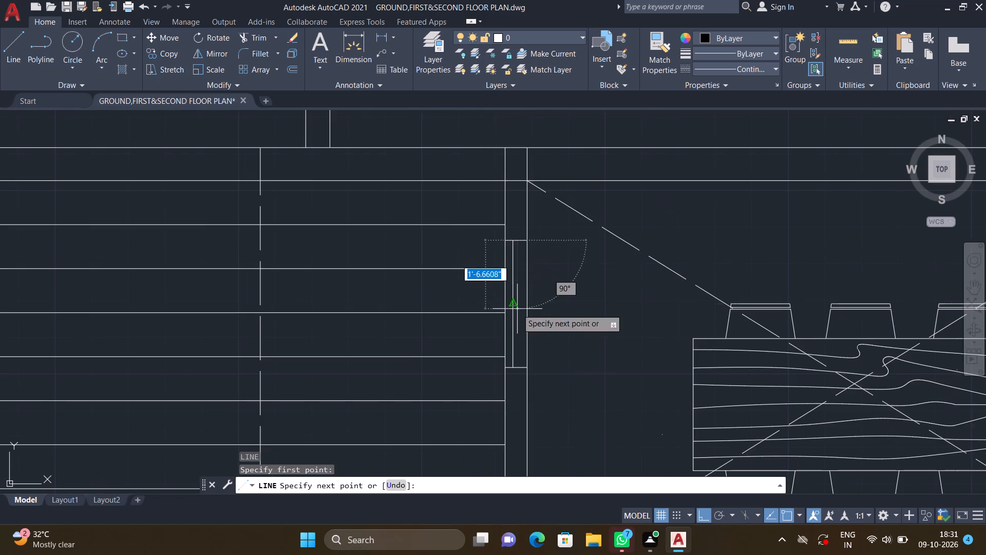
{"action": "middle_click_drag", "start_coordinate": [512, 302], "coordinate": [500, 260]}
{"action": "scroll", "coordinate": [500, 306], "scroll_direction": "up", "scroll_amount": 2}
{"action": "middle_click_drag", "start_coordinate": [507, 336], "coordinate": [501, 326]}
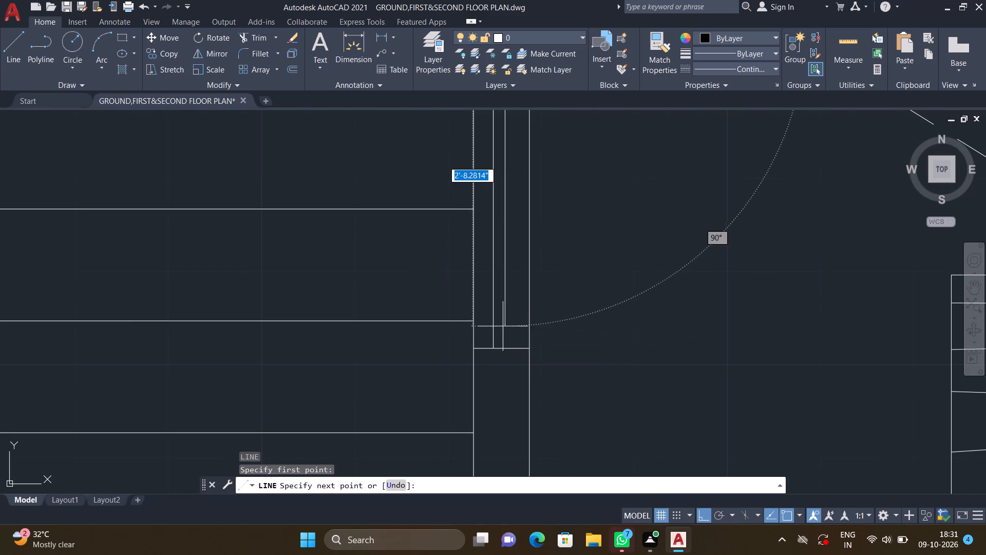
{"action": "scroll", "coordinate": [505, 341], "scroll_direction": "up", "scroll_amount": 2}
{"action": "left_click", "coordinate": [501, 360]}
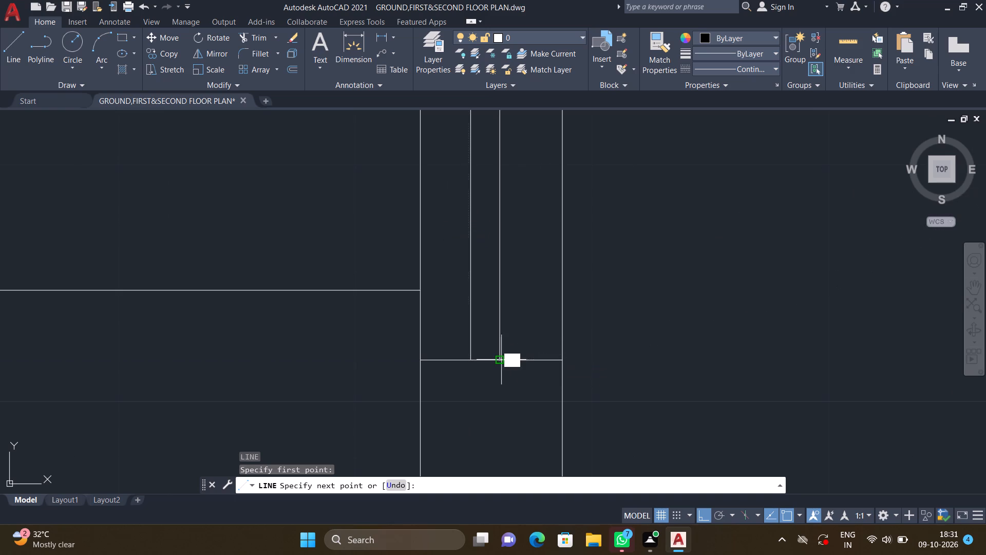
{"action": "key", "text": "Return"}
Examine the vertical lines of the wall opening west of the dining space, from its north end to its south end.
{"action": "scroll", "coordinate": [543, 330], "scroll_direction": "down", "scroll_amount": 2}
{"action": "middle_click_drag", "start_coordinate": [570, 226], "coordinate": [563, 380]}
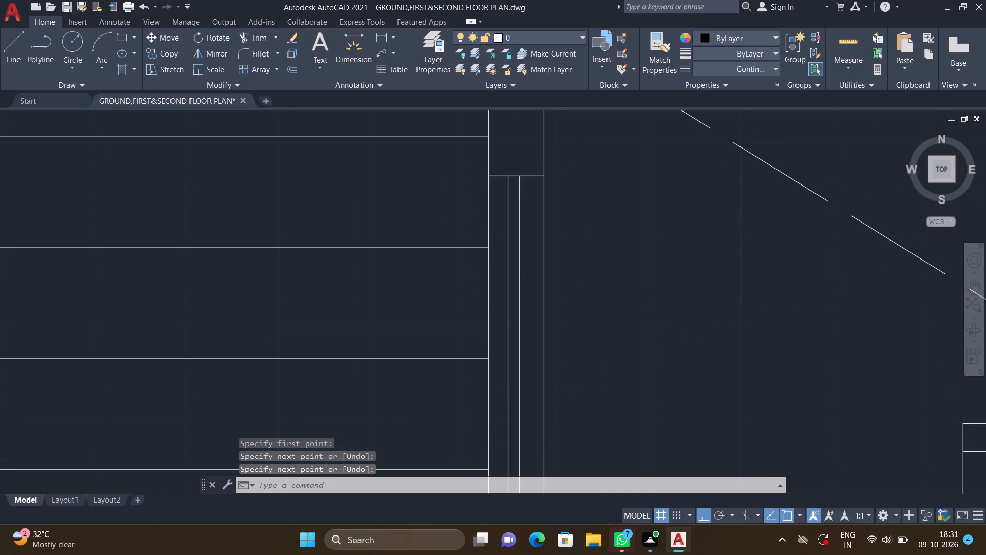
{"action": "scroll", "coordinate": [523, 166], "scroll_direction": "up", "scroll_amount": 8}
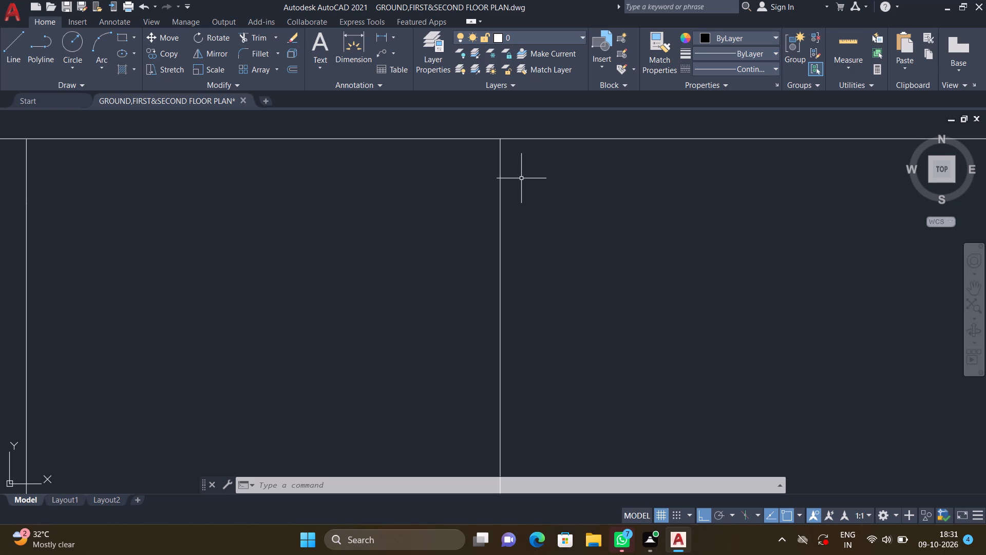
{"action": "scroll", "coordinate": [524, 181], "scroll_direction": "down", "scroll_amount": 5}
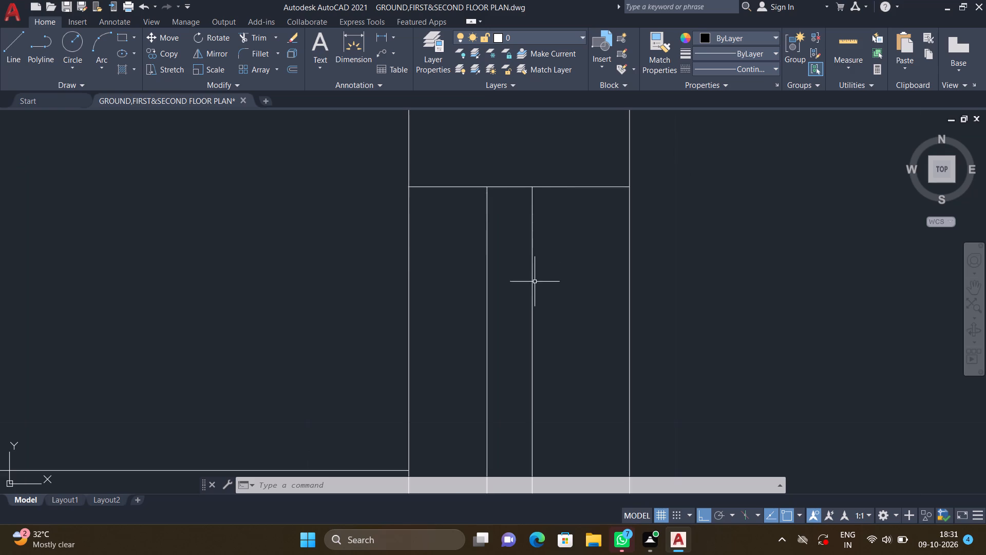
{"action": "middle_click_drag", "start_coordinate": [526, 266], "coordinate": [509, 209]}
{"action": "scroll", "coordinate": [509, 211], "scroll_direction": "down", "scroll_amount": 4}
{"action": "middle_click_drag", "start_coordinate": [516, 337], "coordinate": [476, 273]}
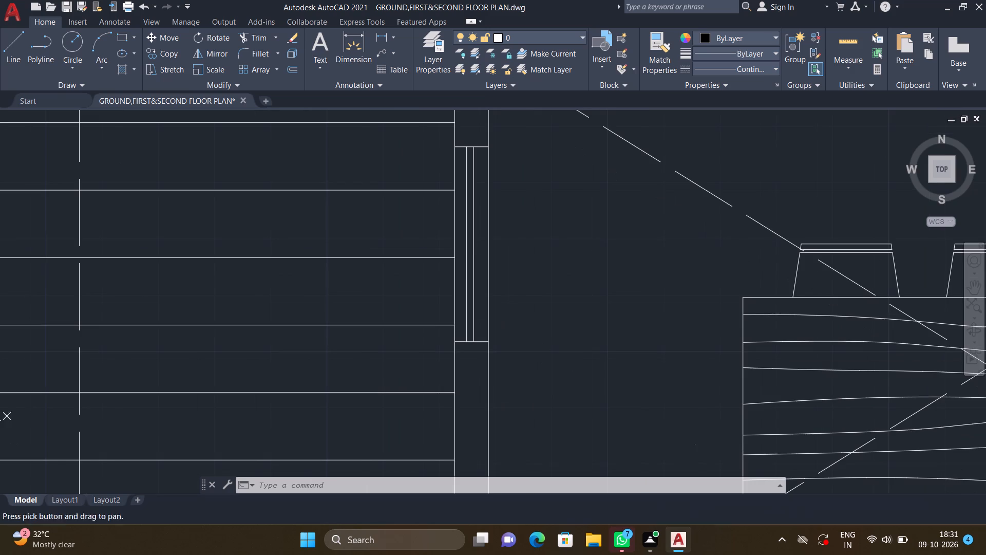
Draw a vertical line about 4' long inside the same wall, running south from the cross line level with the partition below the dining space.
{"action": "scroll", "coordinate": [488, 305], "scroll_direction": "down", "scroll_amount": 1}
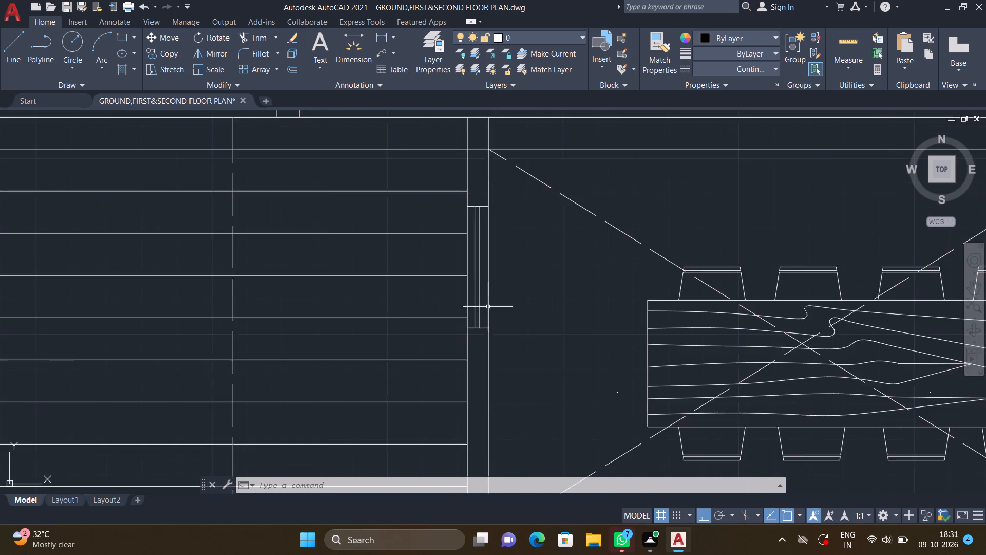
{"action": "scroll", "coordinate": [488, 308], "scroll_direction": "down", "scroll_amount": 1}
{"action": "middle_click_drag", "start_coordinate": [470, 358], "coordinate": [457, 306]}
{"action": "scroll", "coordinate": [470, 317], "scroll_direction": "down", "scroll_amount": 1}
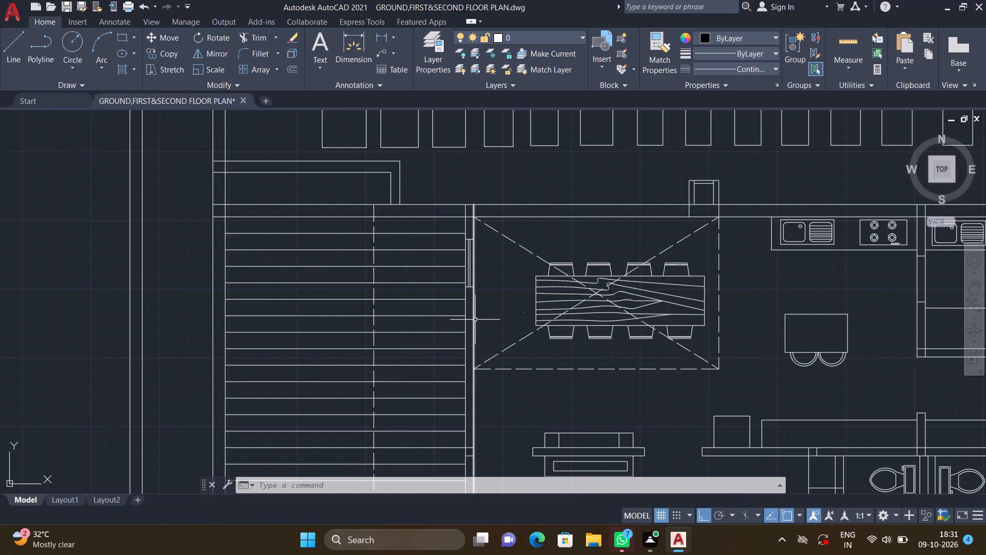
{"action": "scroll", "coordinate": [475, 320], "scroll_direction": "up", "scroll_amount": 2}
{"action": "key", "text": "l"}
{"action": "key", "text": "Return"}
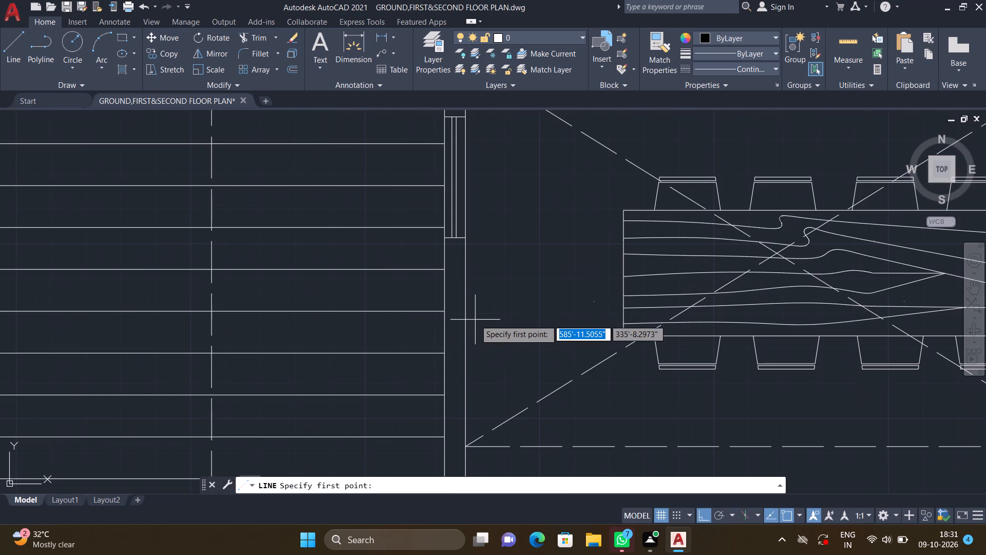
{"action": "scroll", "coordinate": [468, 329], "scroll_direction": "down", "scroll_amount": 2}
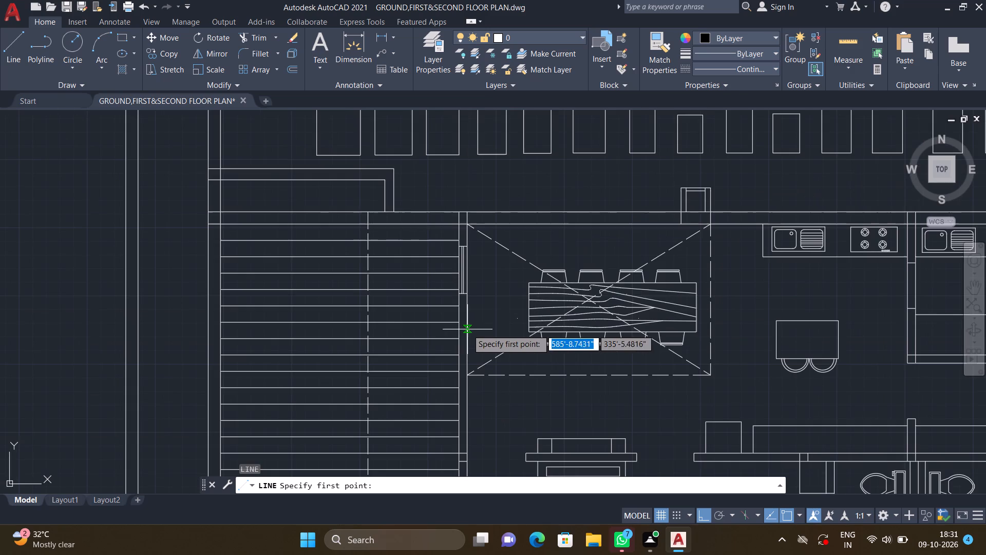
{"action": "middle_click_drag", "start_coordinate": [457, 318], "coordinate": [418, 211]}
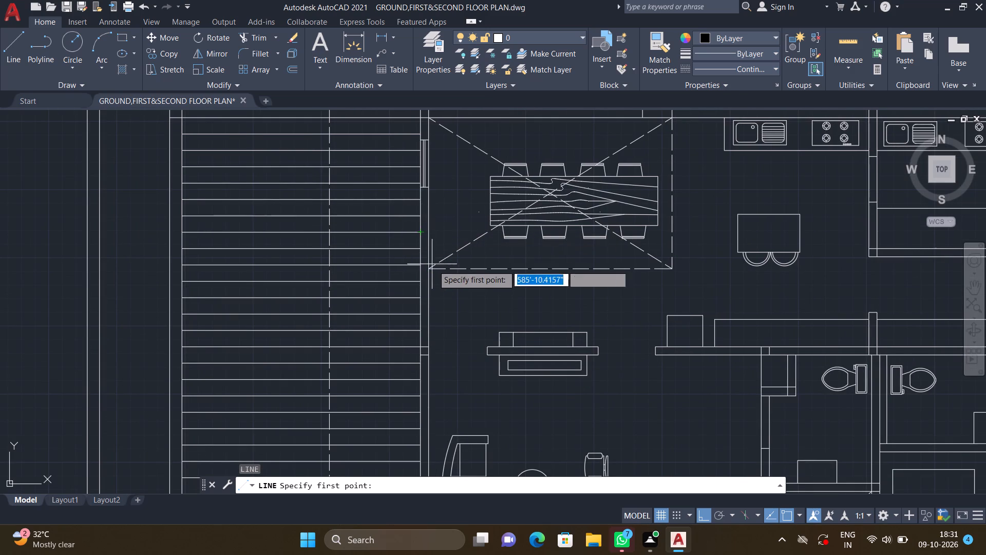
{"action": "middle_click_drag", "start_coordinate": [432, 320], "coordinate": [421, 272]}
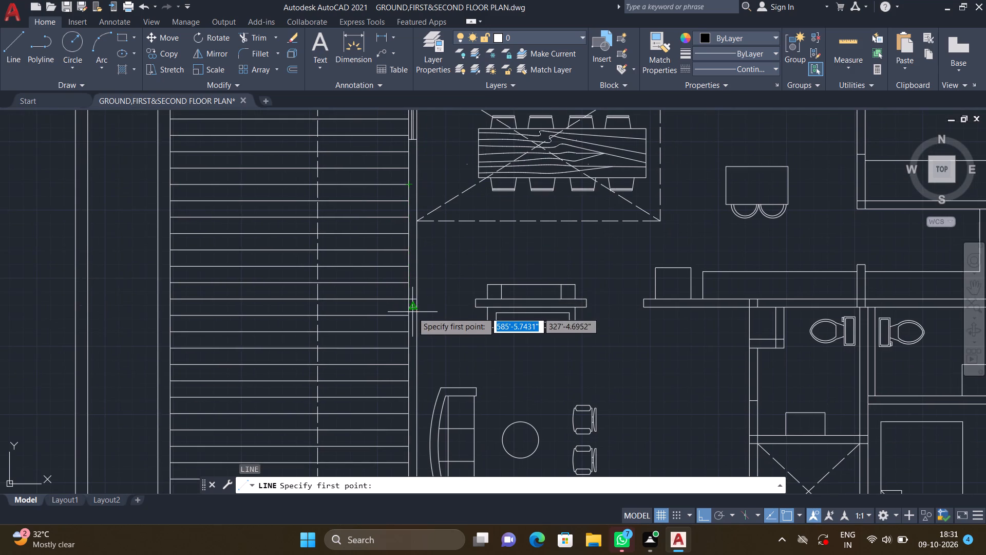
{"action": "scroll", "coordinate": [413, 313], "scroll_direction": "up", "scroll_amount": 2}
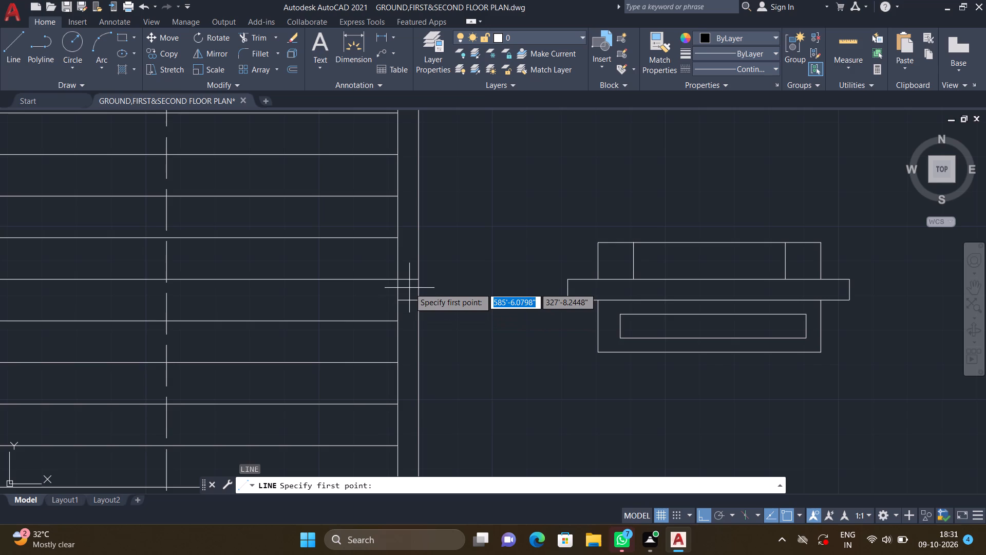
{"action": "scroll", "coordinate": [407, 288], "scroll_direction": "up", "scroll_amount": 2}
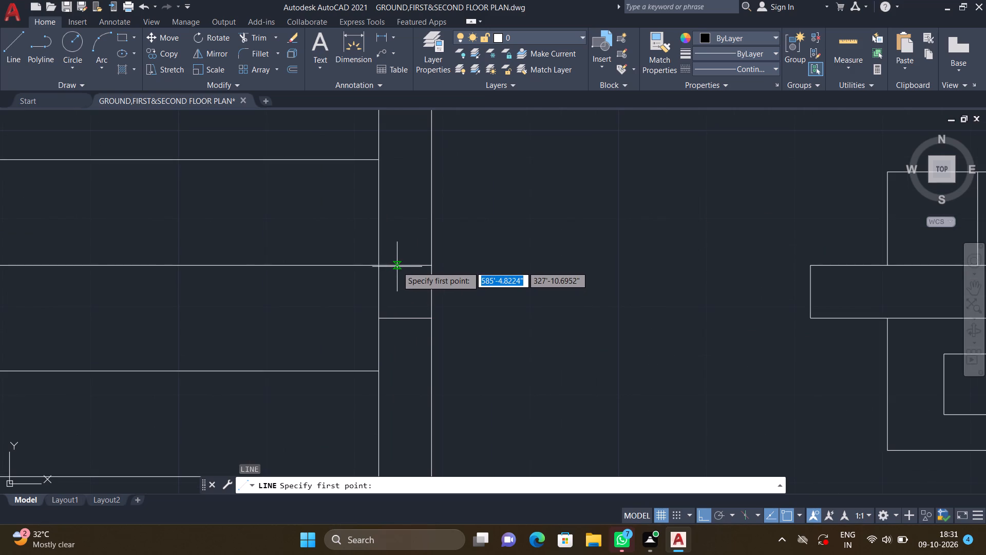
{"action": "double_click", "coordinate": [397, 266]}
{"action": "scroll", "coordinate": [390, 343], "scroll_direction": "down", "scroll_amount": 2}
{"action": "middle_click_drag", "start_coordinate": [383, 361], "coordinate": [376, 327]}
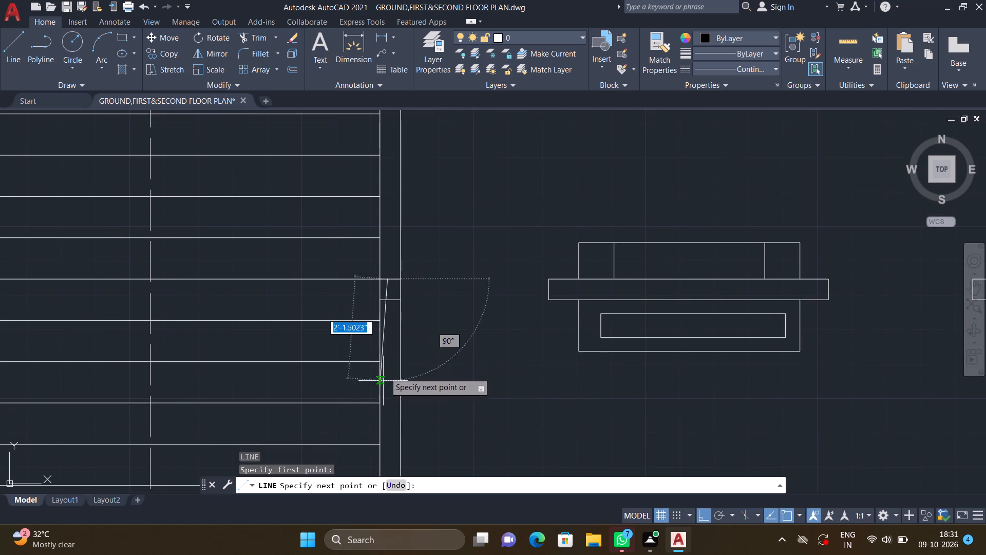
{"action": "middle_click_drag", "start_coordinate": [375, 399], "coordinate": [388, 326]}
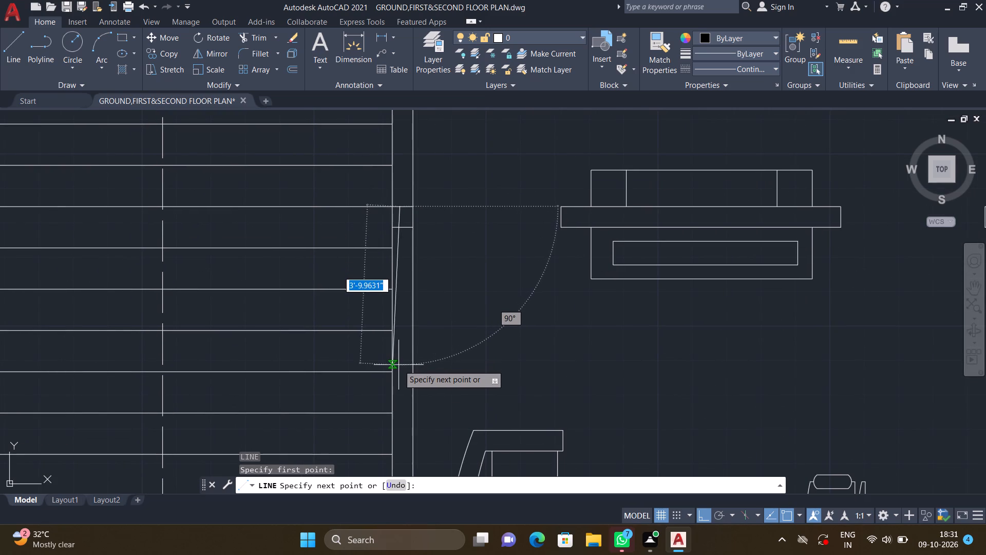
{"action": "scroll", "coordinate": [399, 365], "scroll_direction": "up", "scroll_amount": 1}
{"action": "double_click", "coordinate": [399, 373]}
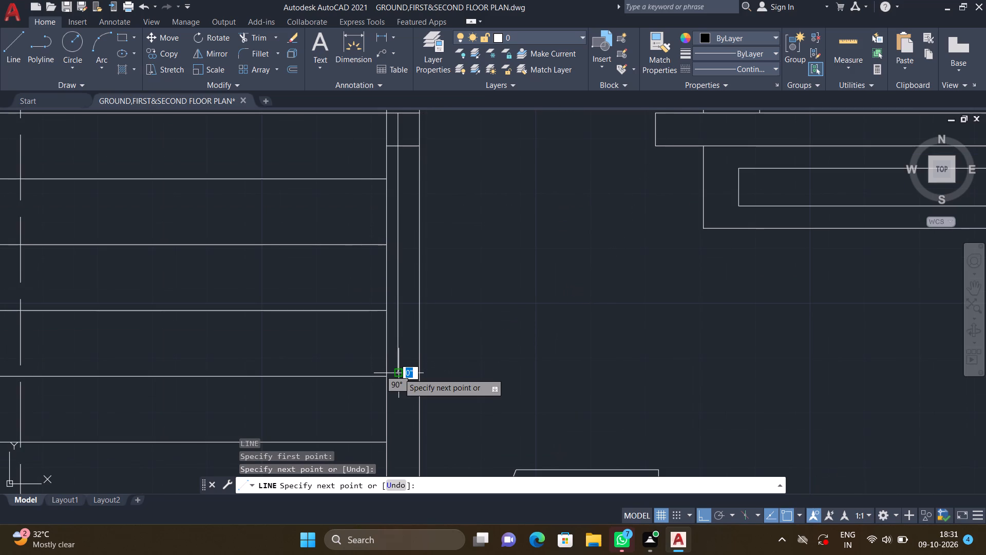
{"action": "key", "text": "Return"}
Delete the 6" cross line just south of the new vertical line's starting point in the wall.
{"action": "middle_click_drag", "start_coordinate": [435, 283], "coordinate": [432, 364]}
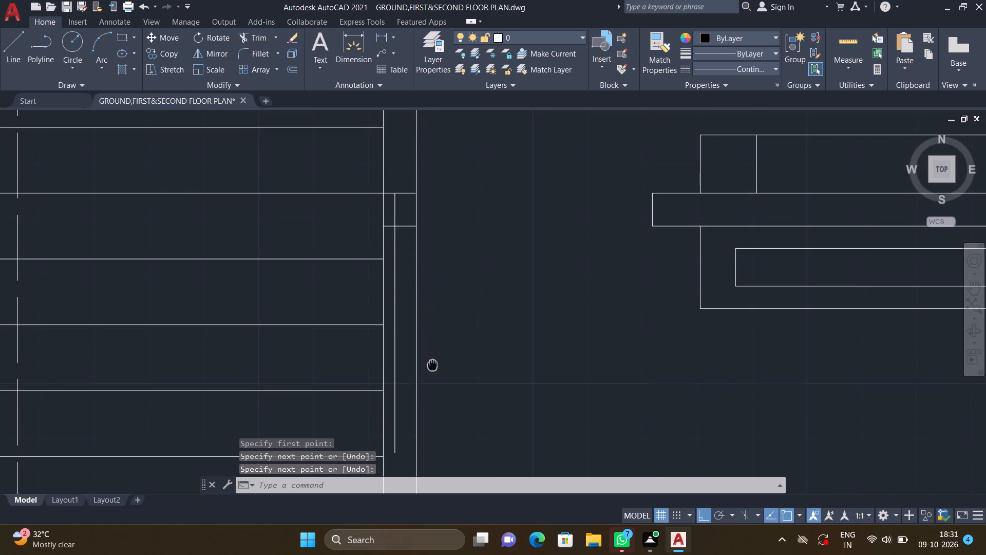
{"action": "double_click", "coordinate": [401, 227]}
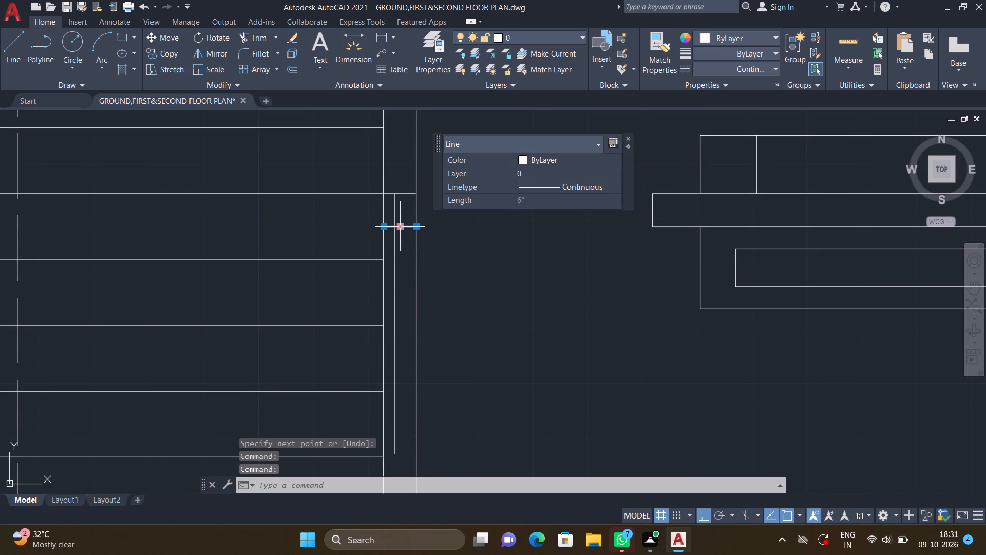
{"action": "key", "text": "Delete"}
Draw a 6" cross line across the wall at the south end of the new vertical line, closing the opening.
{"action": "key", "text": "l"}
{"action": "key", "text": "Return"}
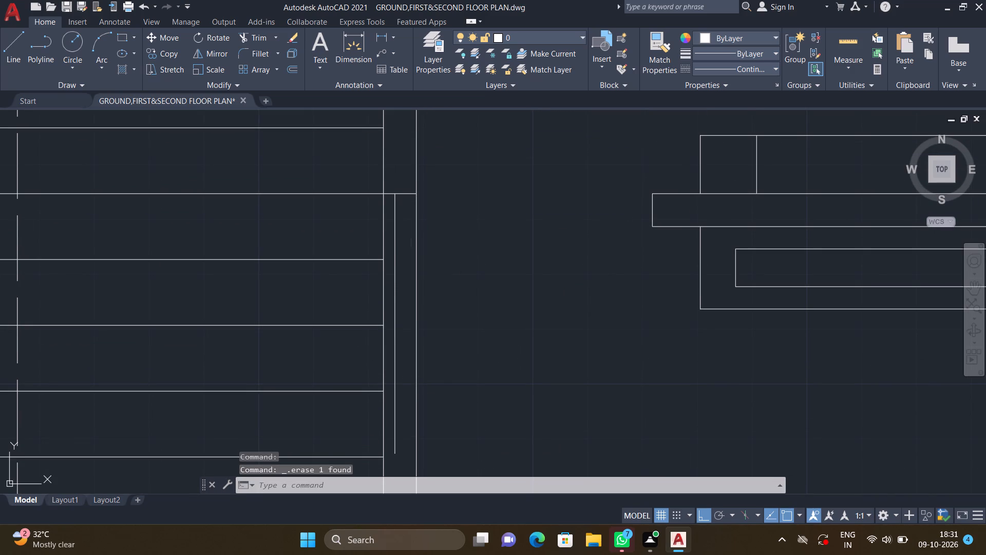
{"action": "middle_click_drag", "start_coordinate": [410, 318], "coordinate": [395, 275]}
{"action": "scroll", "coordinate": [377, 423], "scroll_direction": "up", "scroll_amount": 2}
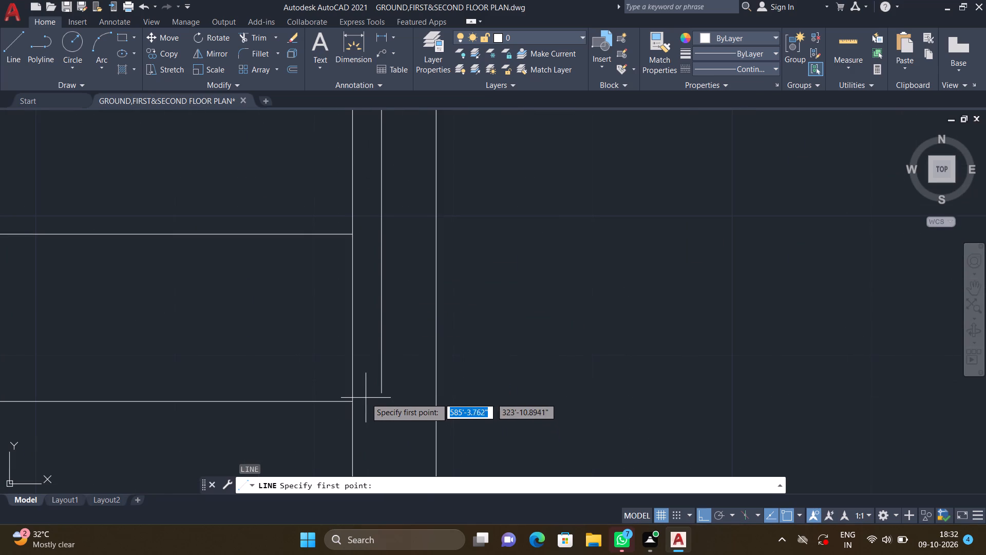
{"action": "scroll", "coordinate": [364, 398], "scroll_direction": "up", "scroll_amount": 3}
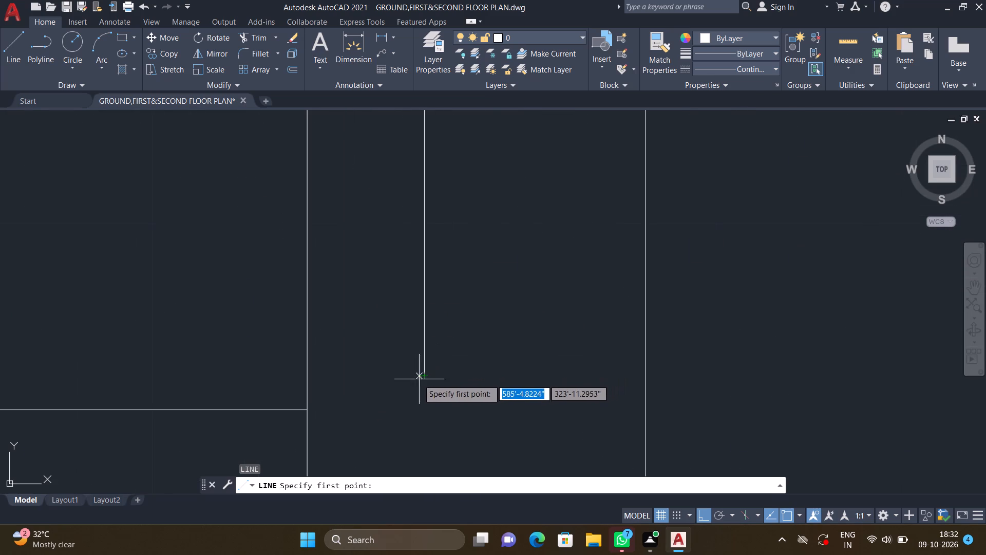
{"action": "double_click", "coordinate": [308, 376]}
{"action": "scroll", "coordinate": [433, 377], "scroll_direction": "down", "scroll_amount": 1}
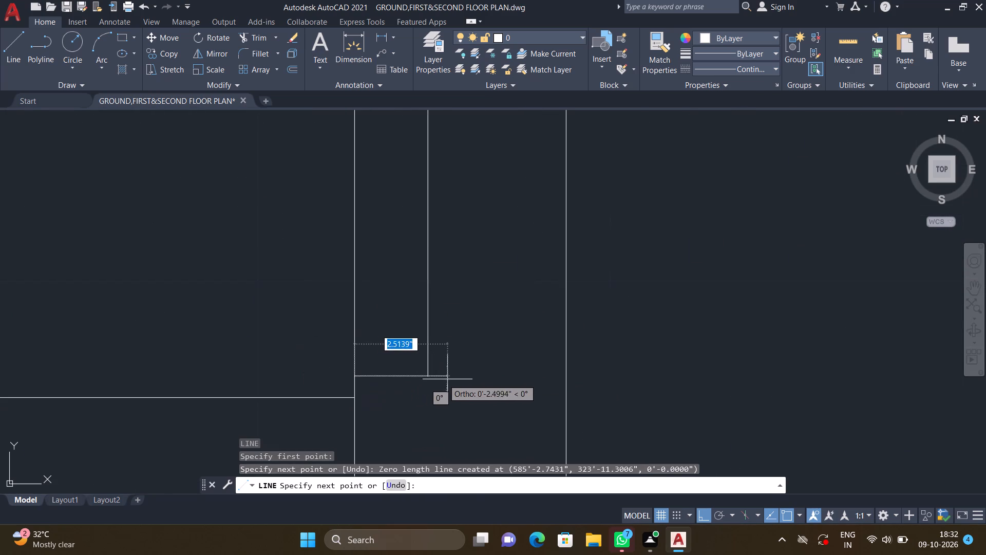
{"action": "middle_click_drag", "start_coordinate": [460, 380], "coordinate": [449, 378]}
{"action": "scroll", "coordinate": [526, 363], "scroll_direction": "up", "scroll_amount": 2}
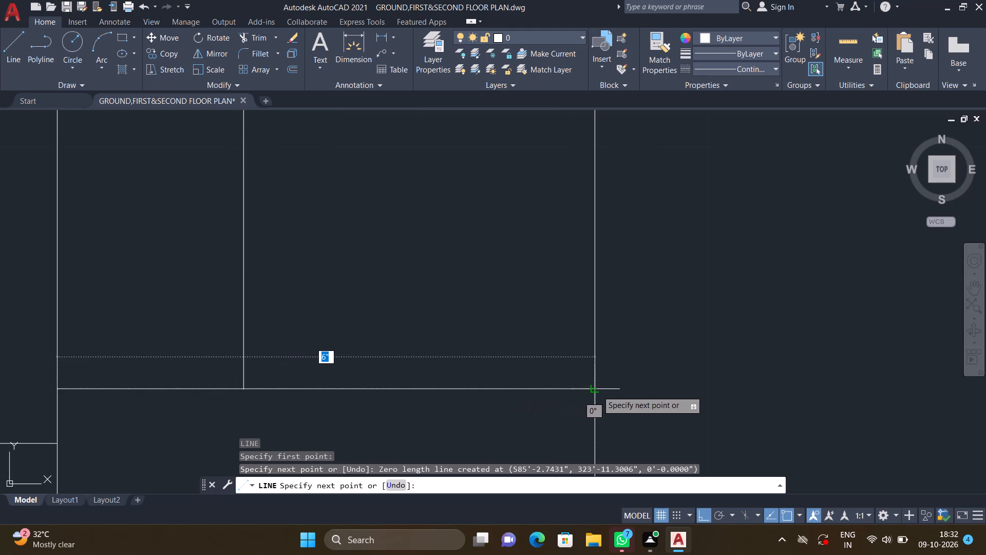
{"action": "double_click", "coordinate": [597, 391]}
{"action": "key", "text": "Return"}
{"action": "scroll", "coordinate": [325, 404], "scroll_direction": "down", "scroll_amount": 3}
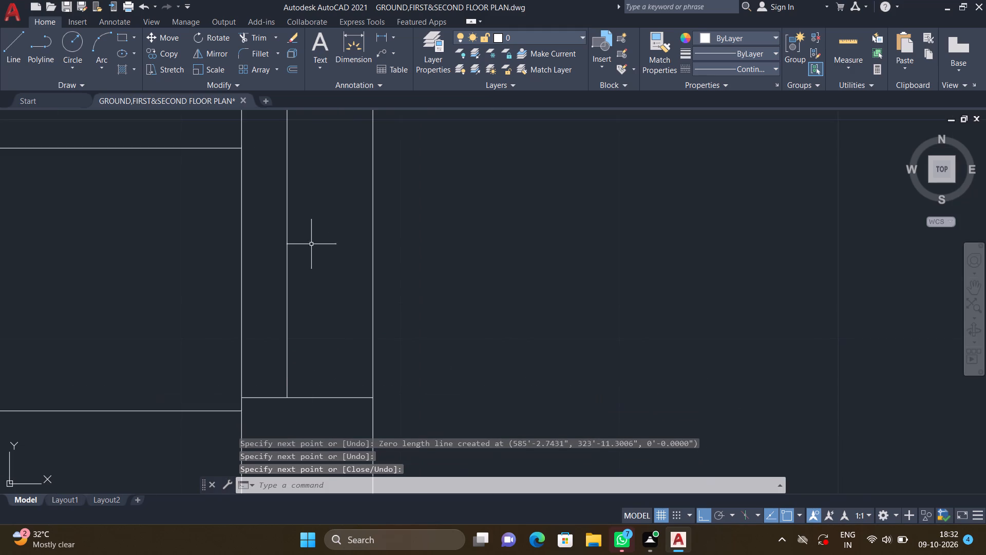
Draw a second vertical line about 3'-11" long just east of the first, joining the opening's north and south cross lines.
{"action": "middle_click_drag", "start_coordinate": [301, 249], "coordinate": [338, 312]}
{"action": "scroll", "coordinate": [338, 309], "scroll_direction": "down", "scroll_amount": 3}
{"action": "middle_click_drag", "start_coordinate": [347, 228], "coordinate": [383, 358]}
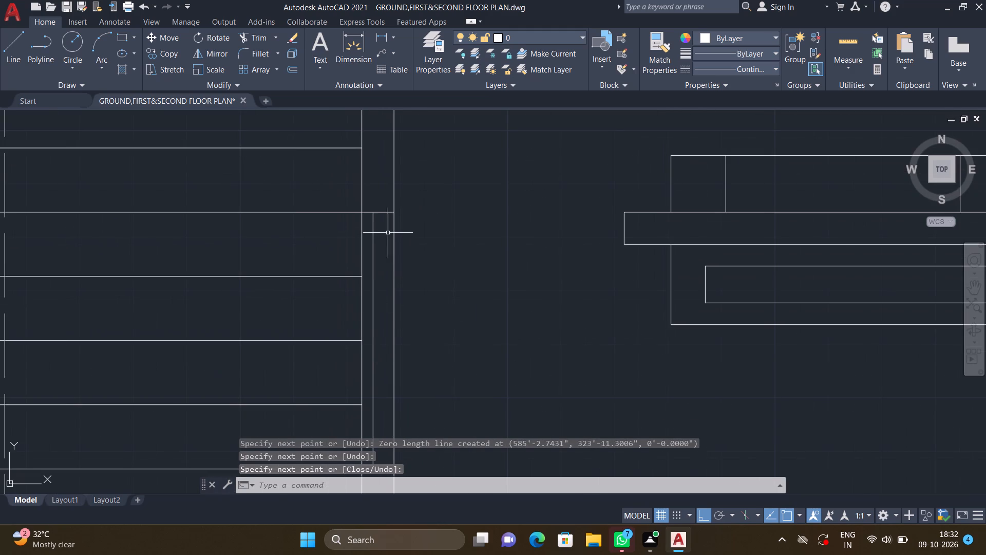
{"action": "scroll", "coordinate": [387, 233], "scroll_direction": "up", "scroll_amount": 2}
{"action": "key", "text": "l"}
{"action": "key", "text": "Return"}
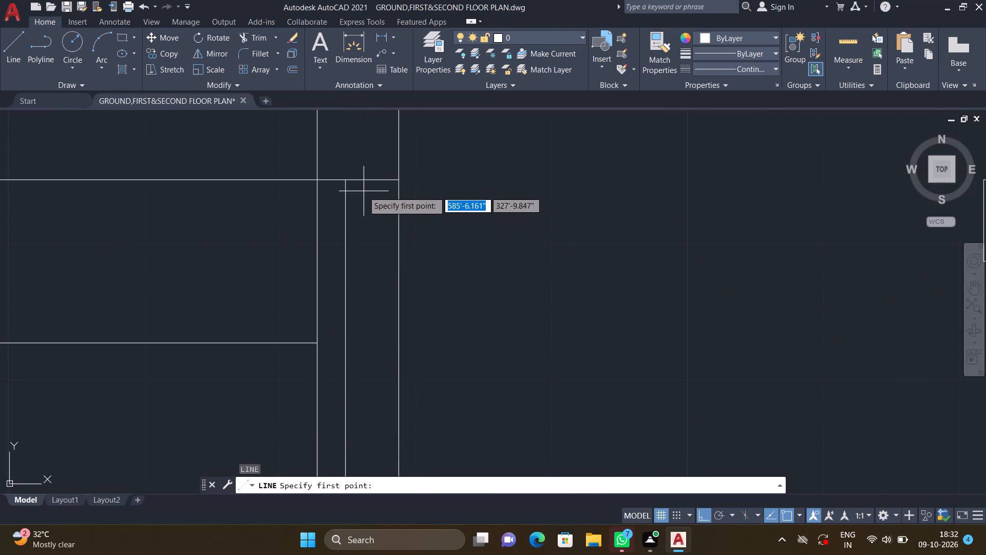
{"action": "scroll", "coordinate": [363, 191], "scroll_direction": "up", "scroll_amount": 3}
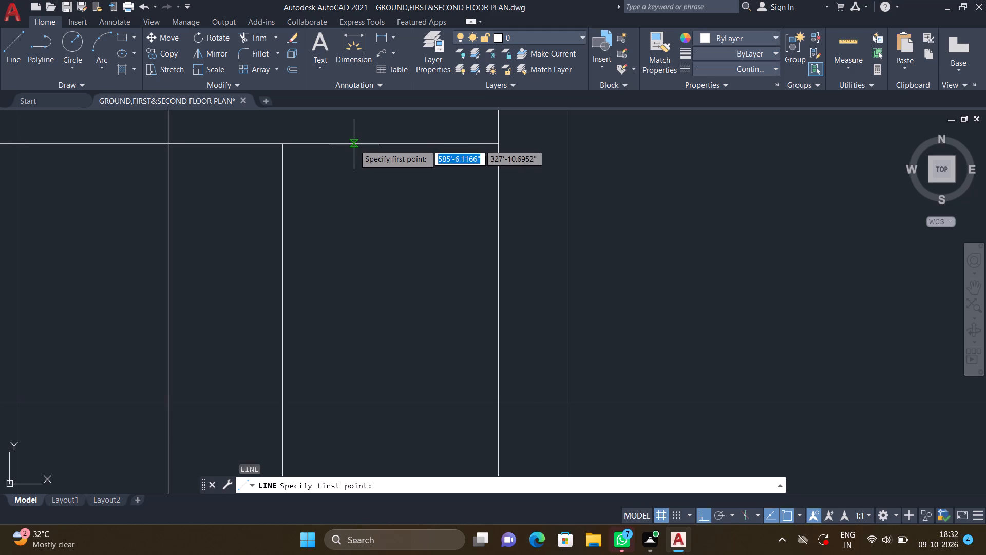
{"action": "left_click", "coordinate": [354, 144]}
{"action": "scroll", "coordinate": [355, 281], "scroll_direction": "down", "scroll_amount": 2}
{"action": "middle_click_drag", "start_coordinate": [343, 331], "coordinate": [325, 252]}
{"action": "scroll", "coordinate": [335, 296], "scroll_direction": "down", "scroll_amount": 3}
{"action": "middle_click_drag", "start_coordinate": [320, 317], "coordinate": [315, 273]}
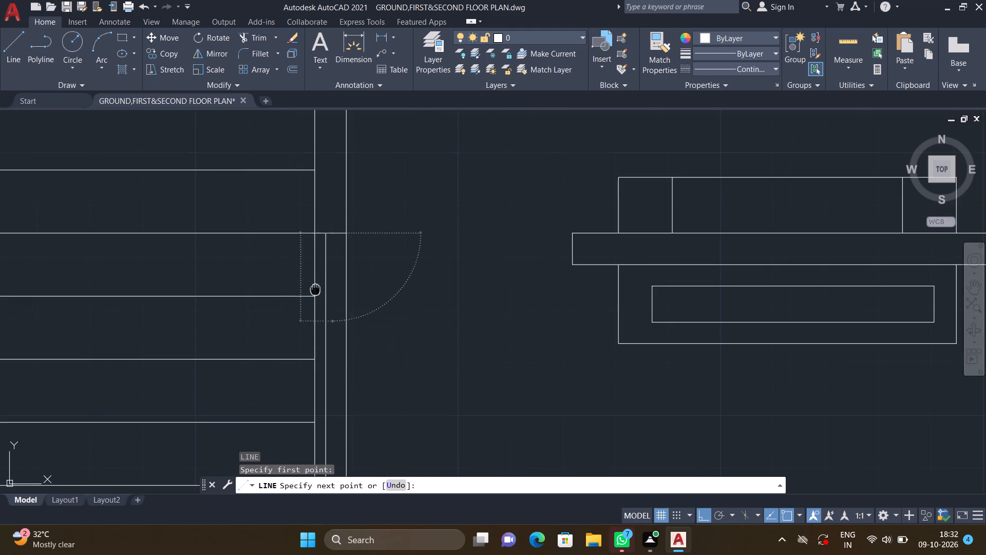
{"action": "middle_click_drag", "start_coordinate": [315, 273], "coordinate": [315, 229]}
{"action": "scroll", "coordinate": [320, 230], "scroll_direction": "down", "scroll_amount": 1}
{"action": "middle_click_drag", "start_coordinate": [320, 289], "coordinate": [321, 257]}
{"action": "scroll", "coordinate": [318, 286], "scroll_direction": "up", "scroll_amount": 3}
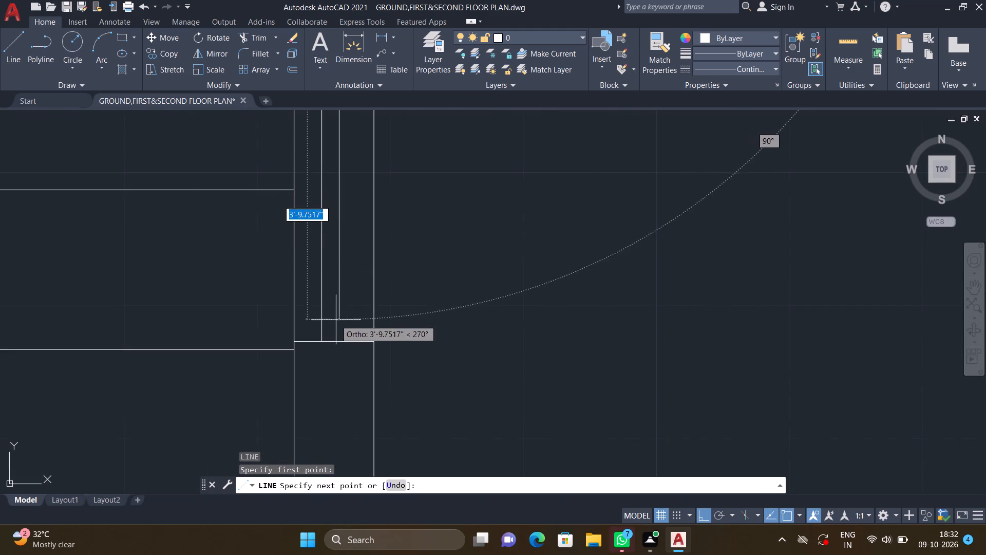
{"action": "scroll", "coordinate": [338, 326], "scroll_direction": "up", "scroll_amount": 3}
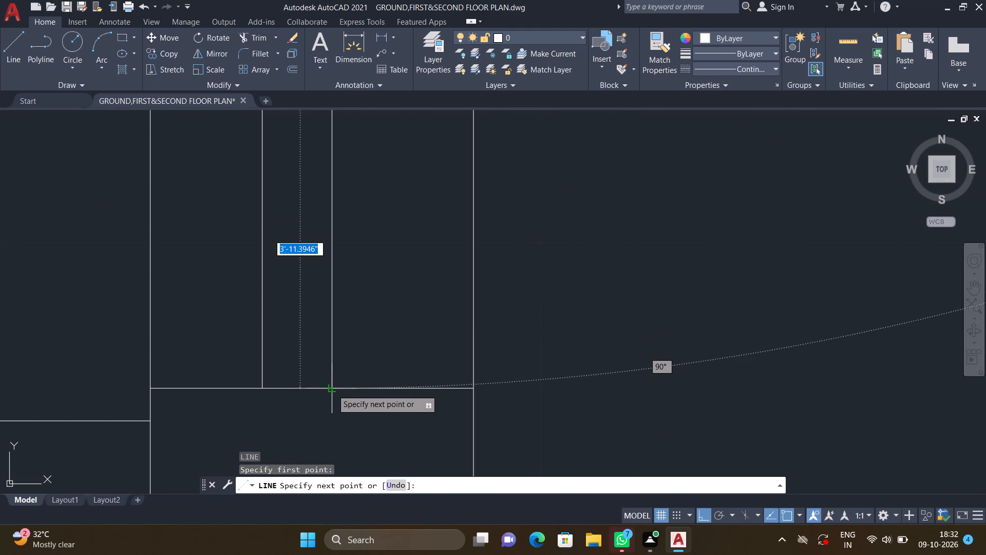
{"action": "left_click", "coordinate": [332, 390]}
{"action": "key", "text": "Return"}
Extend a slat line as a cross line through the same wall, beside the south part of the curved west sofa.
{"action": "scroll", "coordinate": [393, 317], "scroll_direction": "down", "scroll_amount": 4}
{"action": "scroll", "coordinate": [436, 284], "scroll_direction": "down", "scroll_amount": 1}
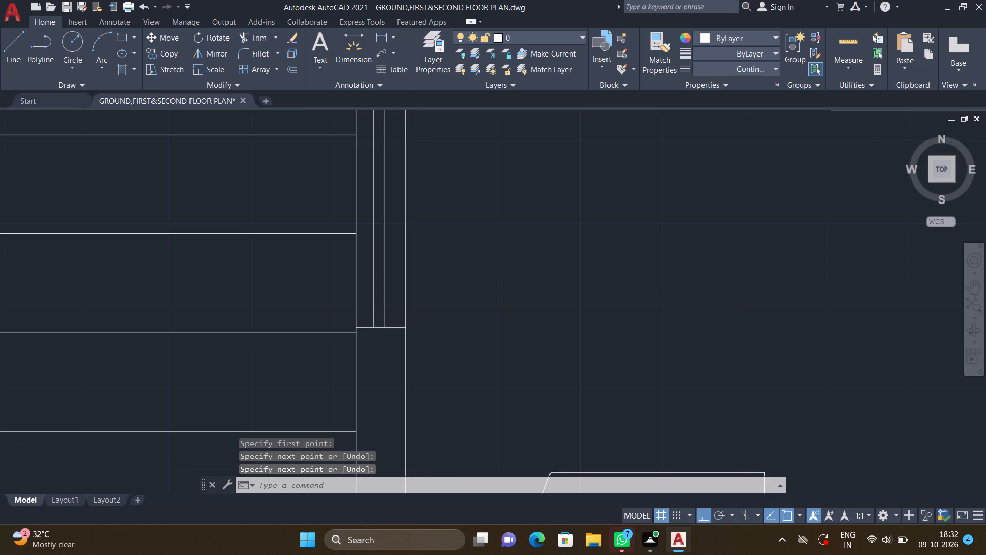
{"action": "scroll", "coordinate": [437, 284], "scroll_direction": "down", "scroll_amount": 2}
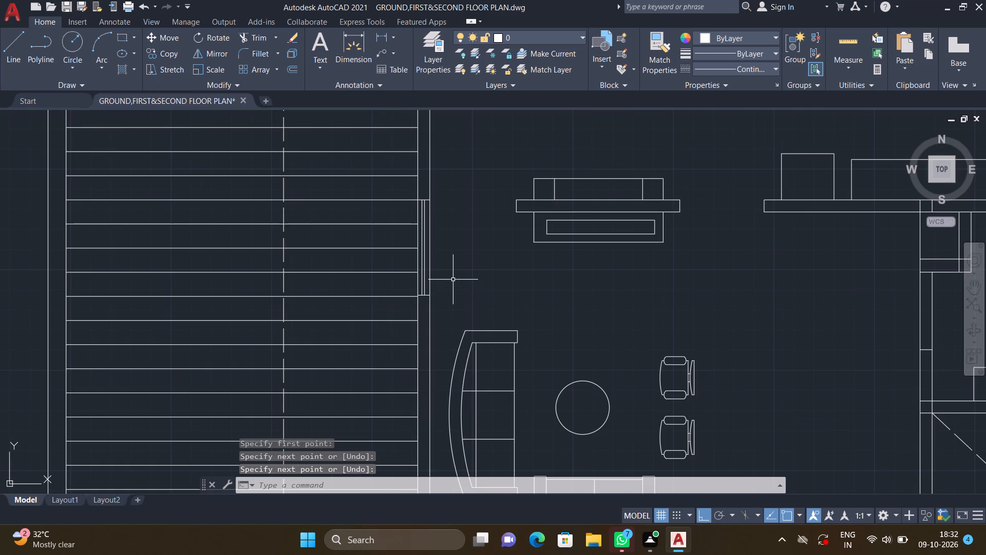
{"action": "scroll", "coordinate": [445, 301], "scroll_direction": "down", "scroll_amount": 2}
{"action": "middle_click_drag", "start_coordinate": [416, 326], "coordinate": [402, 280]}
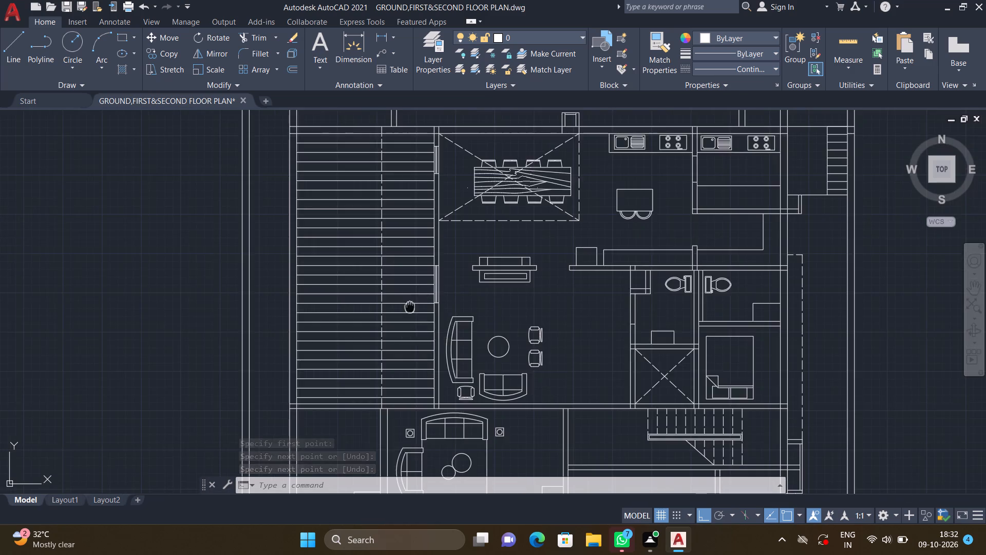
{"action": "middle_click_drag", "start_coordinate": [402, 280], "coordinate": [382, 207]}
{"action": "scroll", "coordinate": [408, 243], "scroll_direction": "up", "scroll_amount": 3}
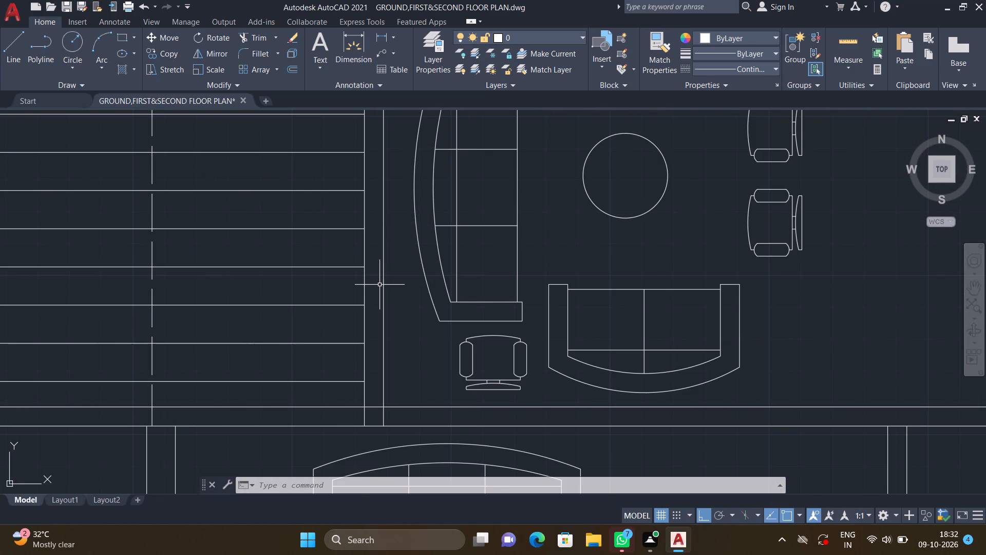
{"action": "key", "text": "l"}
{"action": "key", "text": "Return"}
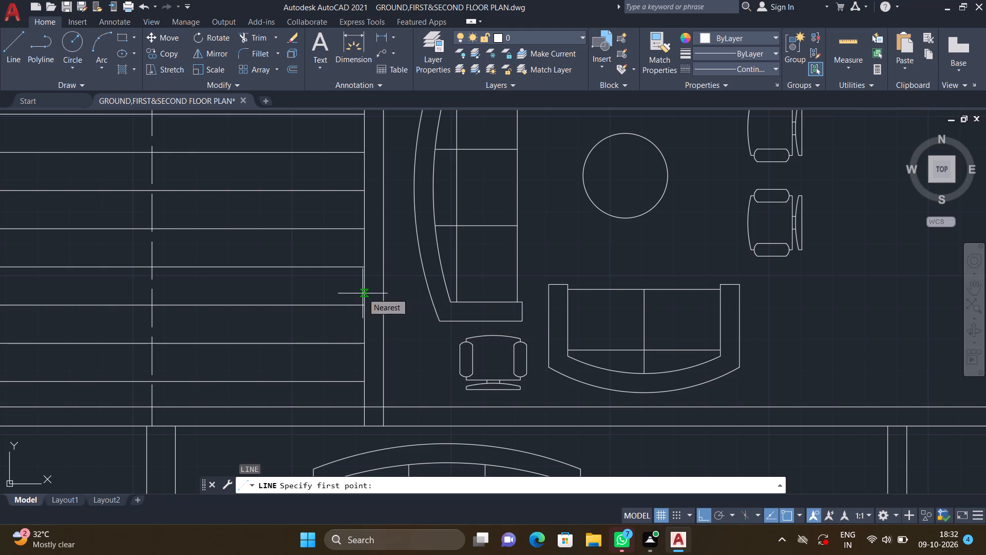
{"action": "scroll", "coordinate": [363, 268], "scroll_direction": "up", "scroll_amount": 2}
{"action": "left_click", "coordinate": [363, 265]}
{"action": "scroll", "coordinate": [408, 265], "scroll_direction": "up", "scroll_amount": 2}
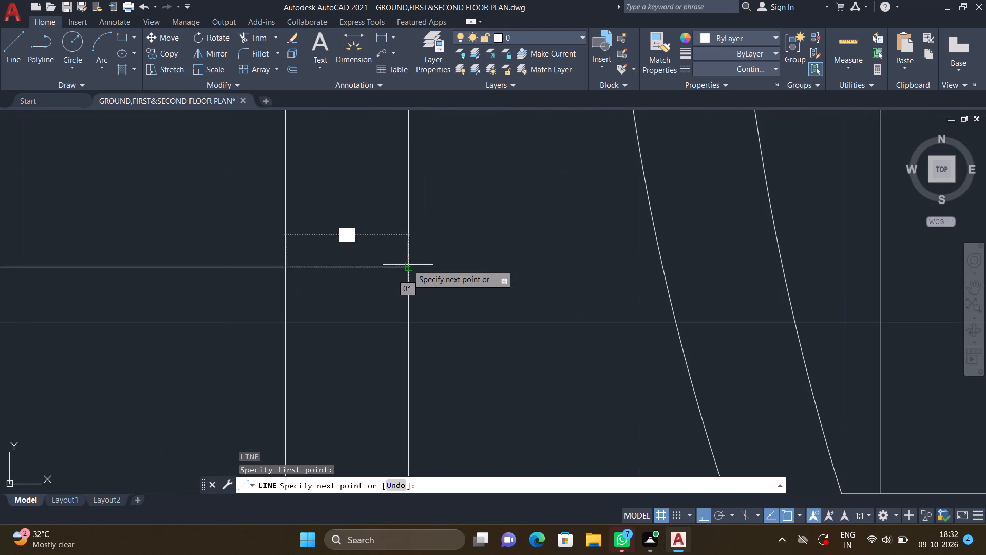
{"action": "left_click", "coordinate": [407, 265]}
{"action": "key", "text": "Return"}
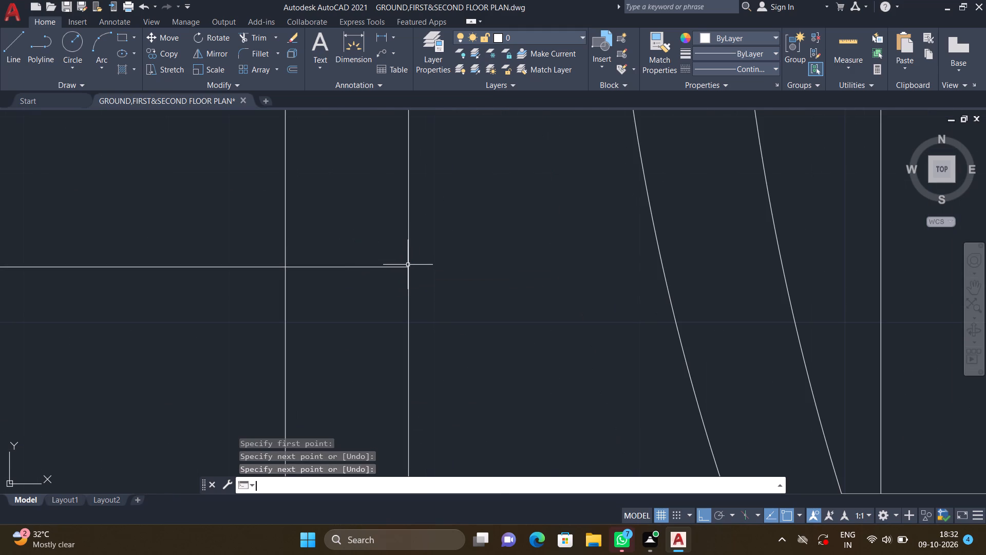
Draw a 3'-8" vertical line inside the wall from this cross line south to the inner face of the living space's south wall.
{"action": "scroll", "coordinate": [438, 246], "scroll_direction": "down", "scroll_amount": 3}
{"action": "middle_click_drag", "start_coordinate": [398, 312], "coordinate": [396, 205]}
{"action": "scroll", "coordinate": [399, 213], "scroll_direction": "down", "scroll_amount": 2}
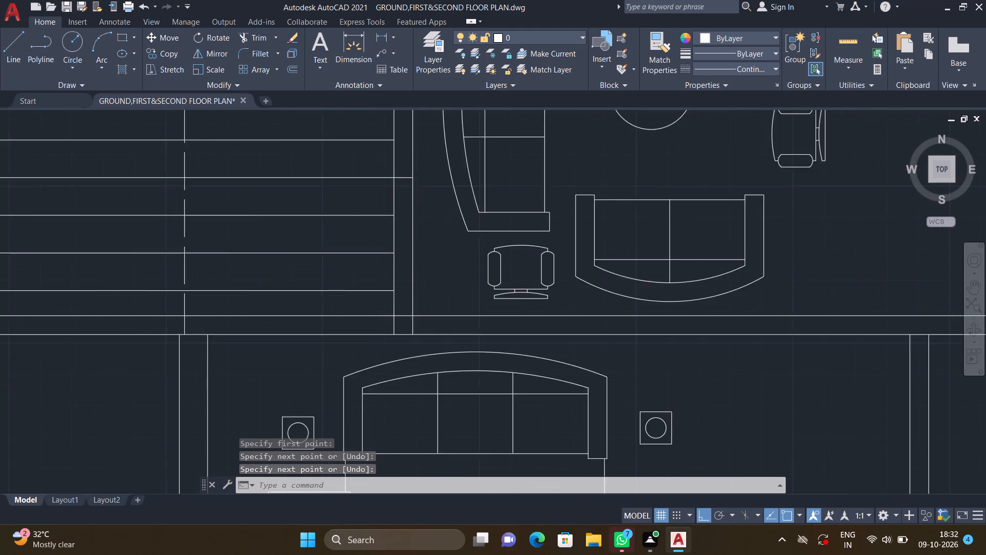
{"action": "scroll", "coordinate": [402, 209], "scroll_direction": "up", "scroll_amount": 2}
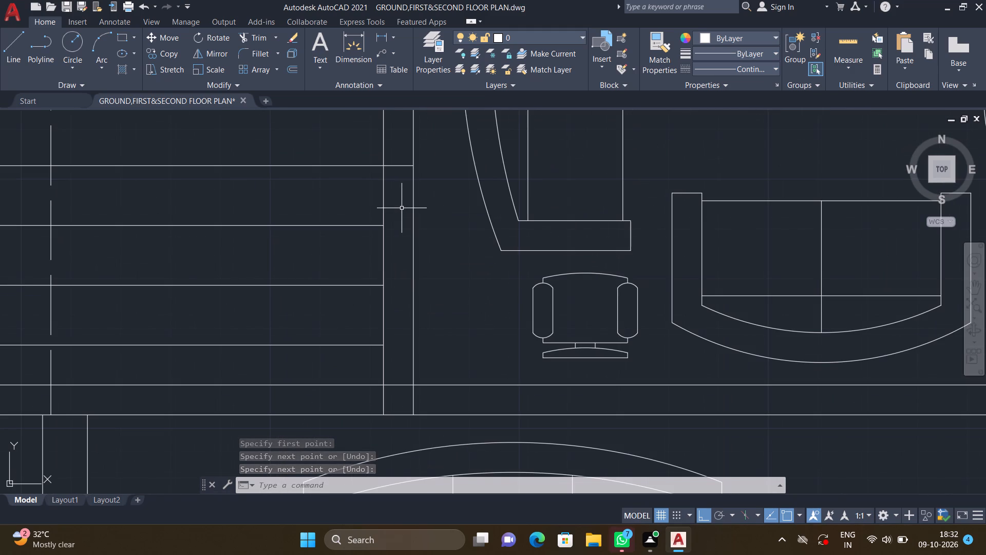
{"action": "key", "text": "l"}
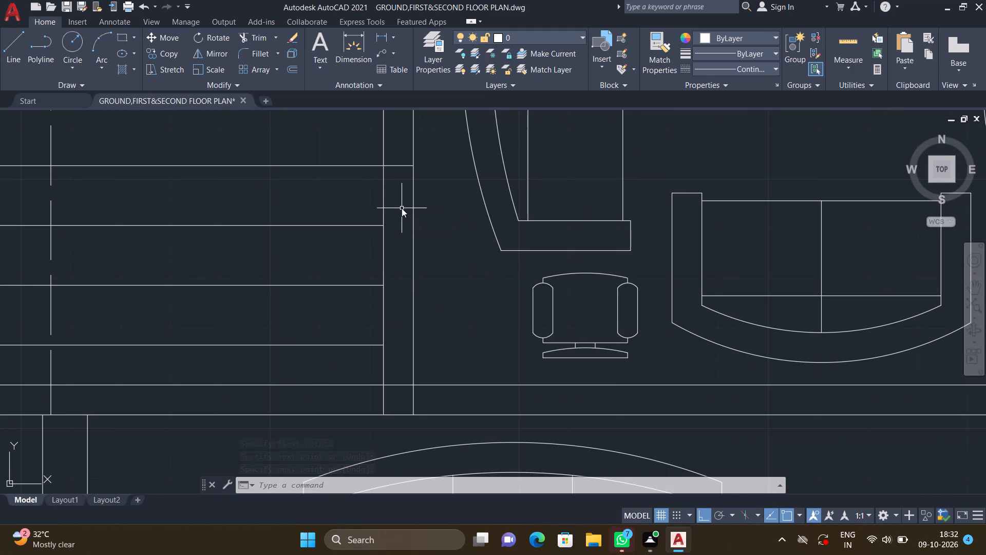
{"action": "key", "text": "Return"}
{"action": "scroll", "coordinate": [402, 175], "scroll_direction": "up", "scroll_amount": 2}
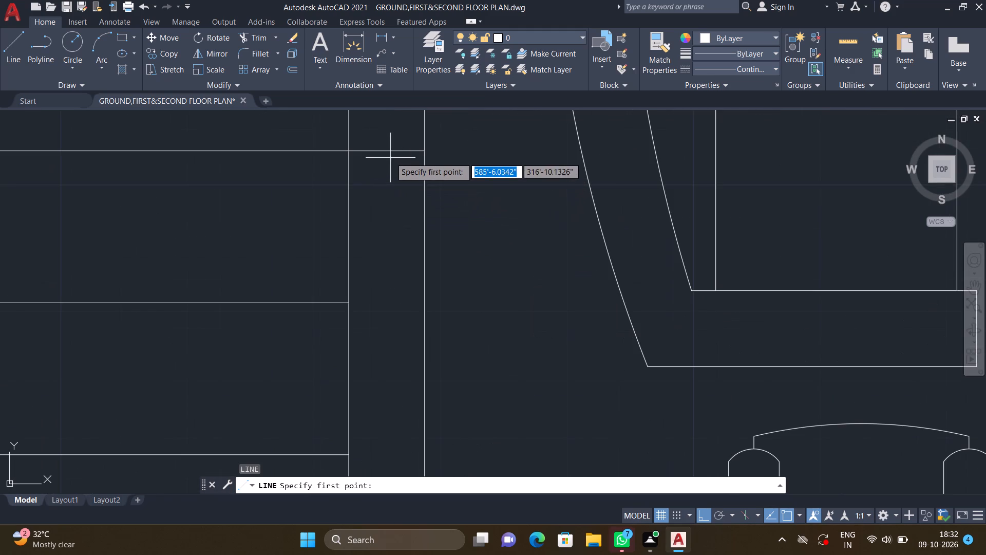
{"action": "double_click", "coordinate": [395, 151]}
{"action": "scroll", "coordinate": [391, 236], "scroll_direction": "down", "scroll_amount": 1}
{"action": "scroll", "coordinate": [375, 310], "scroll_direction": "down", "scroll_amount": 1}
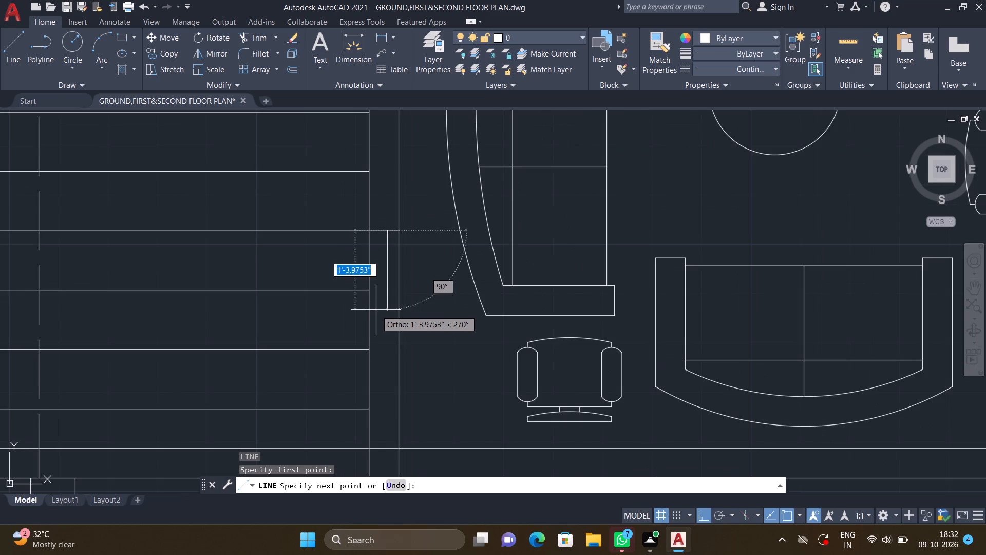
{"action": "middle_click_drag", "start_coordinate": [386, 361], "coordinate": [395, 309]}
{"action": "scroll", "coordinate": [392, 376], "scroll_direction": "up", "scroll_amount": 1}
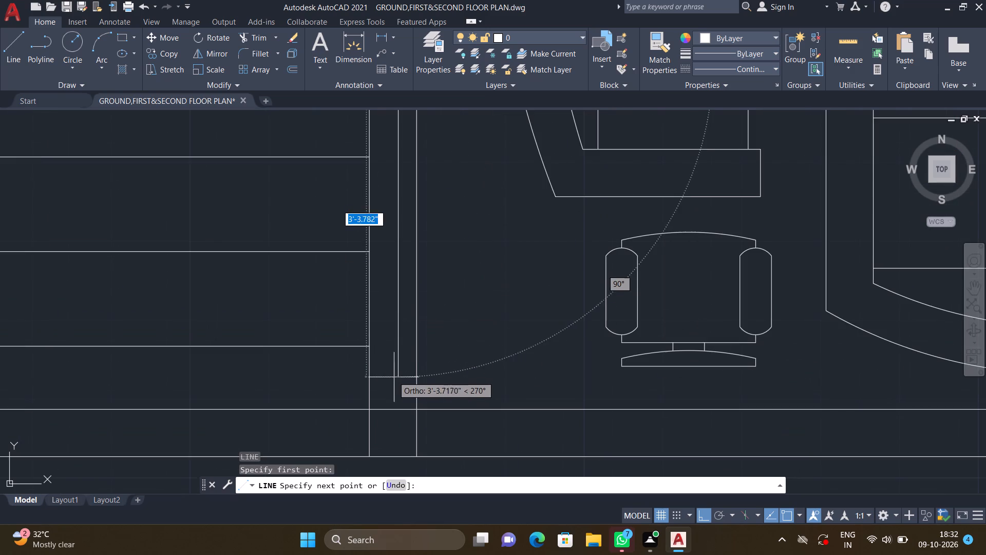
{"action": "scroll", "coordinate": [401, 385], "scroll_direction": "up", "scroll_amount": 3}
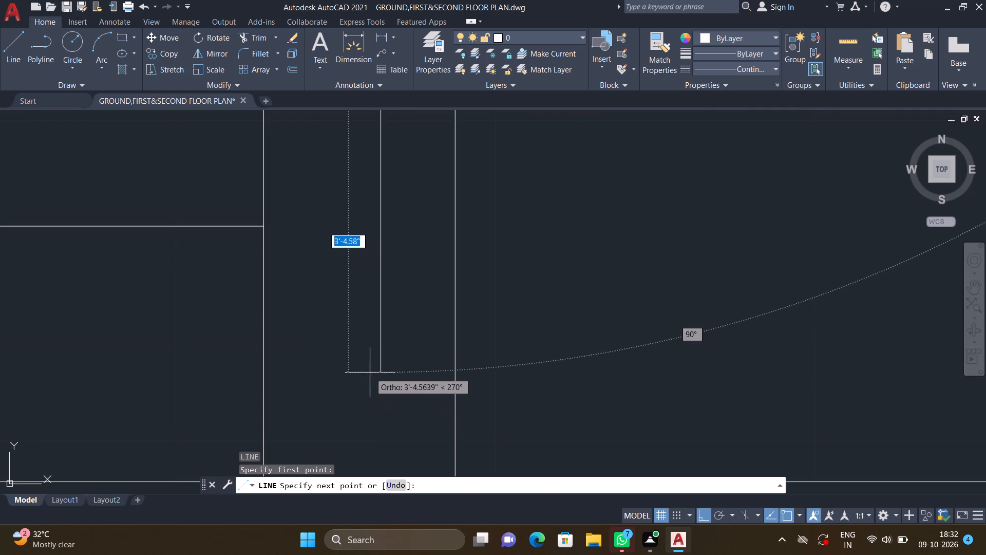
{"action": "middle_click_drag", "start_coordinate": [373, 400], "coordinate": [349, 310]}
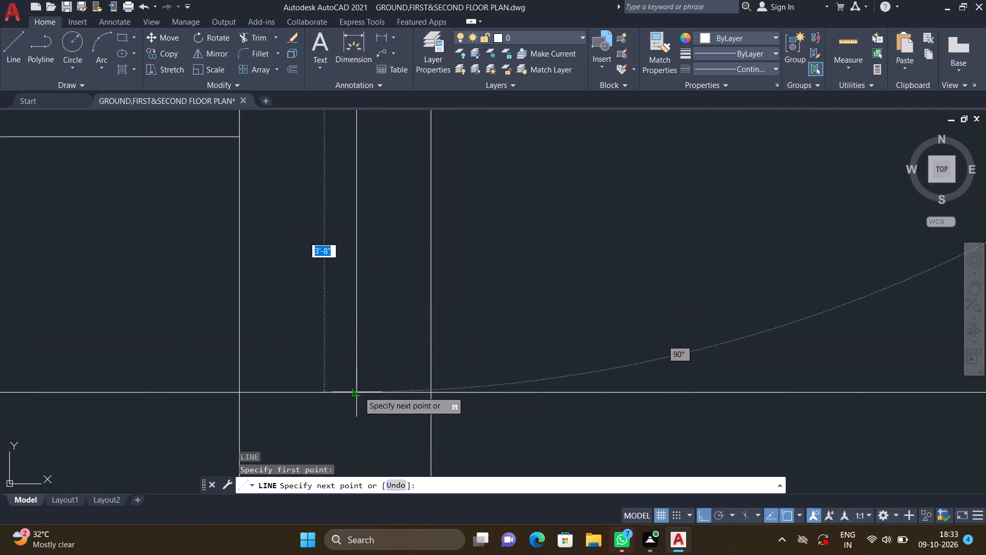
{"action": "left_click", "coordinate": [358, 393]}
{"action": "key", "text": "Return"}
Draw a second vertical line just west of the first, from the same cross line to the south wall's inner face.
{"action": "scroll", "coordinate": [356, 366], "scroll_direction": "down", "scroll_amount": 4}
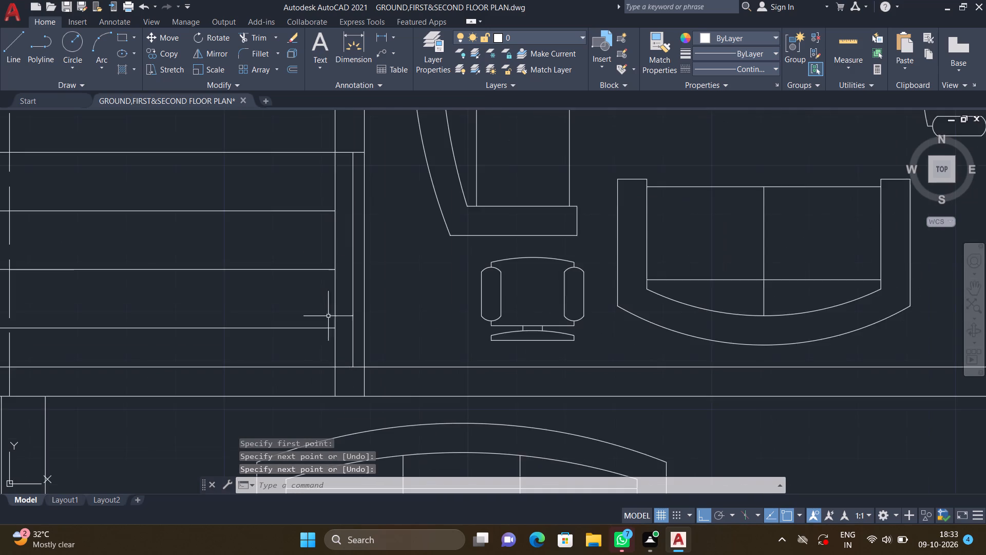
{"action": "middle_click_drag", "start_coordinate": [327, 265], "coordinate": [348, 359]}
{"action": "scroll", "coordinate": [364, 263], "scroll_direction": "up", "scroll_amount": 3}
{"action": "key", "text": "l"}
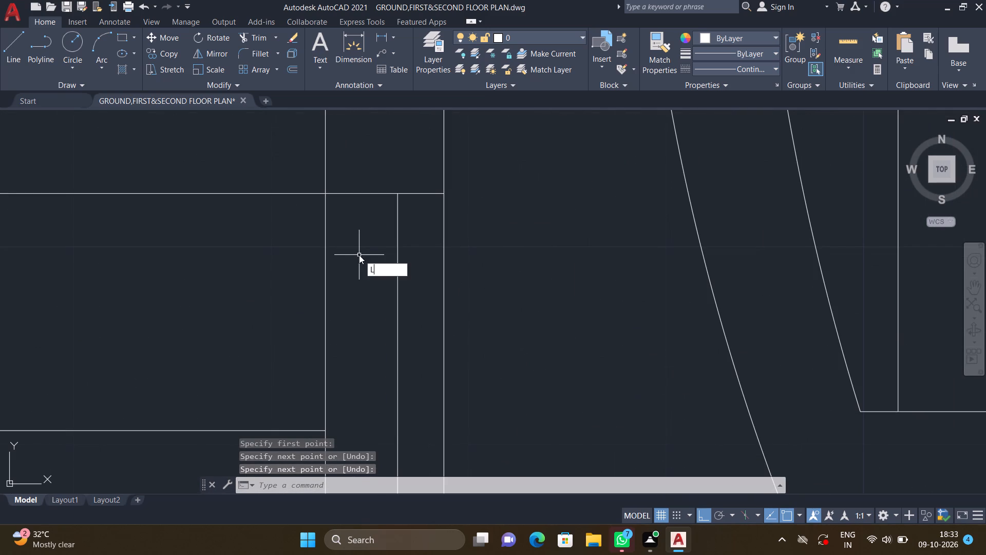
{"action": "key", "text": "Return"}
{"action": "scroll", "coordinate": [370, 197], "scroll_direction": "up", "scroll_amount": 2}
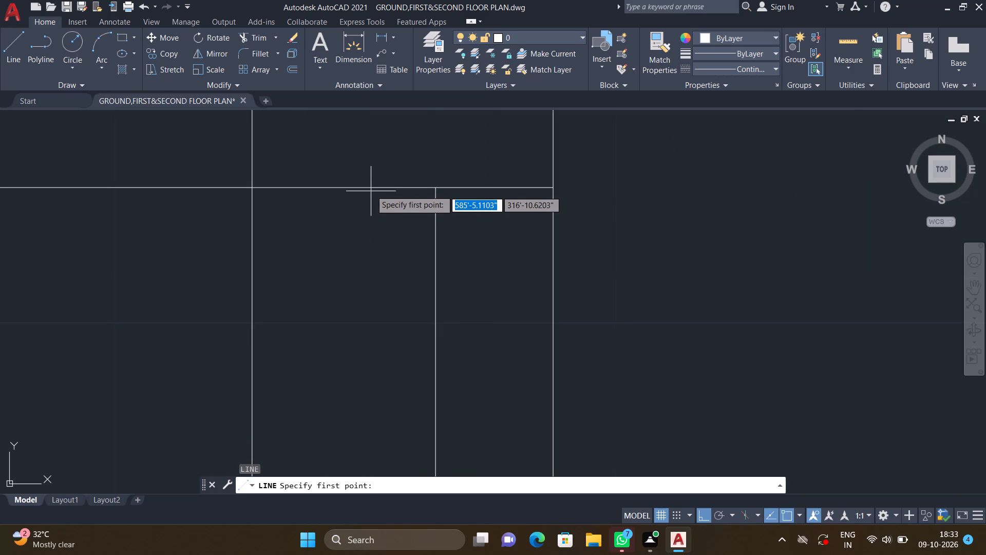
{"action": "double_click", "coordinate": [372, 189]}
{"action": "scroll", "coordinate": [374, 268], "scroll_direction": "down", "scroll_amount": 3}
{"action": "middle_click_drag", "start_coordinate": [363, 341], "coordinate": [352, 304]}
{"action": "scroll", "coordinate": [354, 305], "scroll_direction": "down", "scroll_amount": 2}
{"action": "middle_click_drag", "start_coordinate": [351, 386], "coordinate": [337, 308]}
{"action": "scroll", "coordinate": [340, 361], "scroll_direction": "up", "scroll_amount": 2}
{"action": "middle_click_drag", "start_coordinate": [337, 353], "coordinate": [331, 297]}
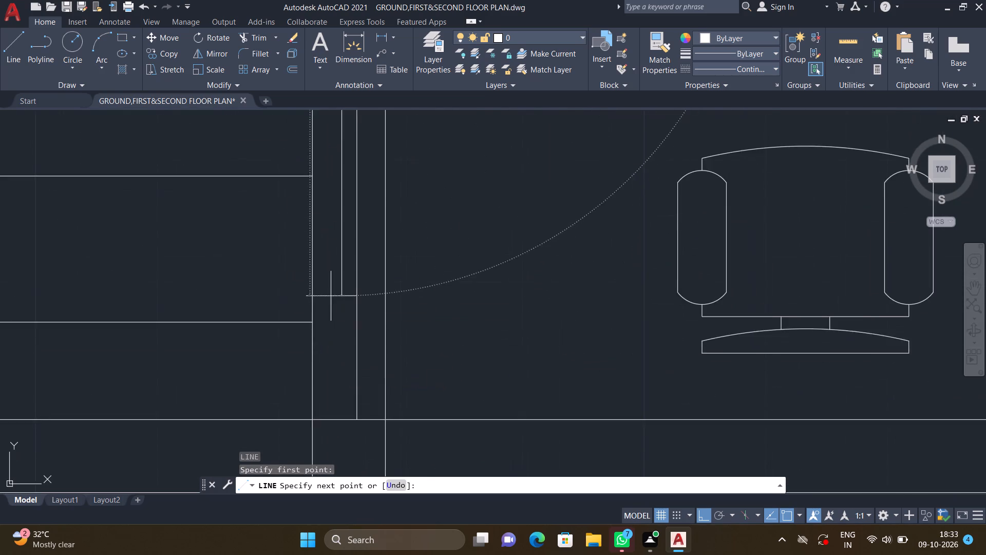
{"action": "scroll", "coordinate": [334, 299], "scroll_direction": "down", "scroll_amount": 2}
{"action": "scroll", "coordinate": [335, 335], "scroll_direction": "up", "scroll_amount": 5}
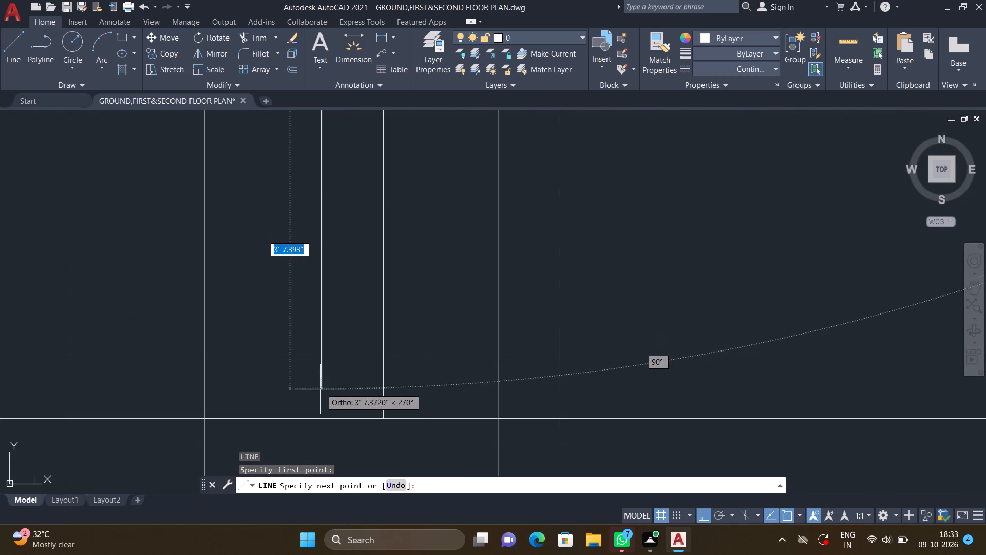
{"action": "left_click", "coordinate": [321, 417]}
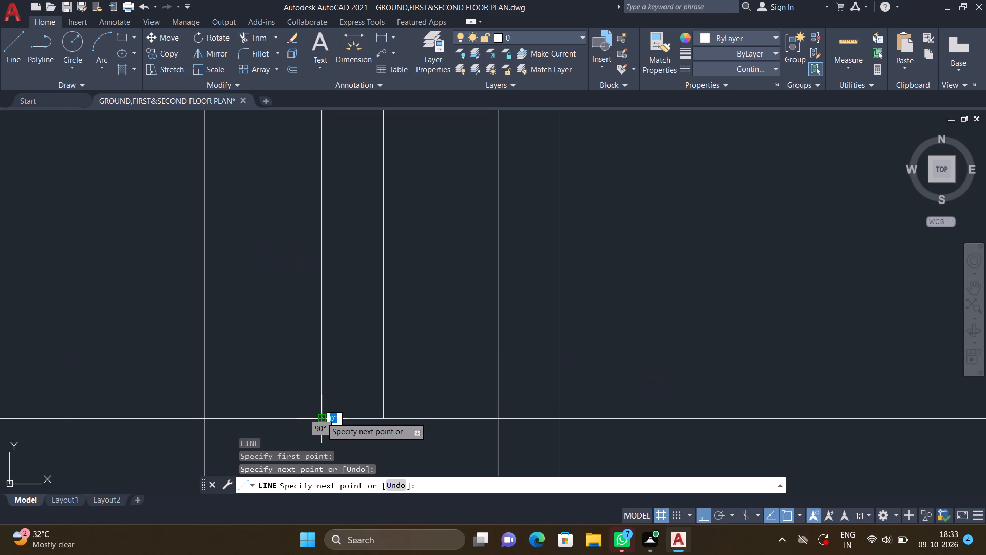
{"action": "key", "text": "Return"}
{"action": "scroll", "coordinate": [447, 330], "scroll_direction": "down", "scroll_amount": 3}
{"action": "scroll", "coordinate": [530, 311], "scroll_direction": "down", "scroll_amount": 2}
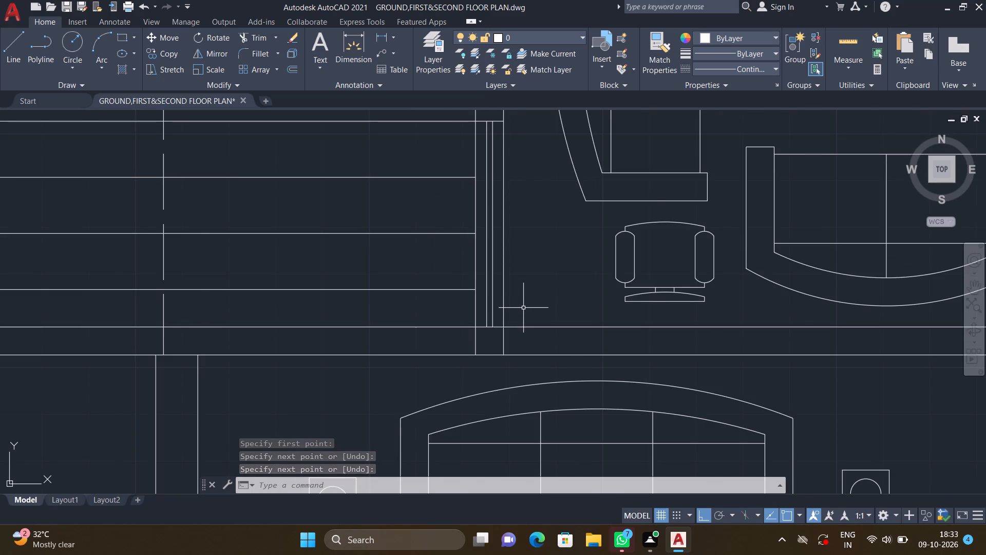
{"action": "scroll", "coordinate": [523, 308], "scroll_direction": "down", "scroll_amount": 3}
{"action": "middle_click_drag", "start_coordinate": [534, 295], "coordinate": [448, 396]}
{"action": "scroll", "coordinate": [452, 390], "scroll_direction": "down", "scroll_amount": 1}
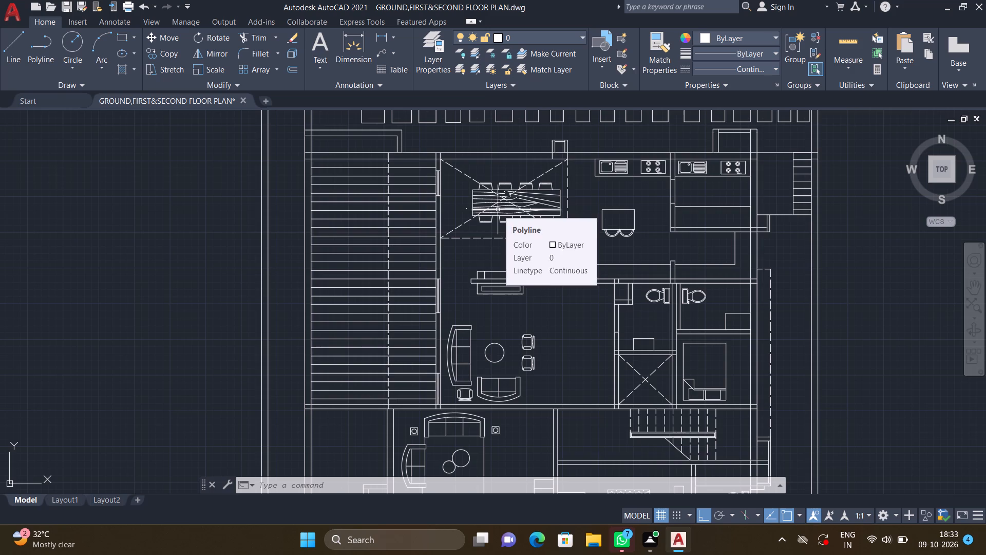
Rotate the longer vertical window symbol in the symbol collection far west of the plans by 270° about its northwest corner.
{"action": "scroll", "coordinate": [340, 319], "scroll_direction": "down", "scroll_amount": 2}
{"action": "middle_click_drag", "start_coordinate": [249, 339], "coordinate": [400, 317]}
{"action": "scroll", "coordinate": [398, 317], "scroll_direction": "down", "scroll_amount": 1}
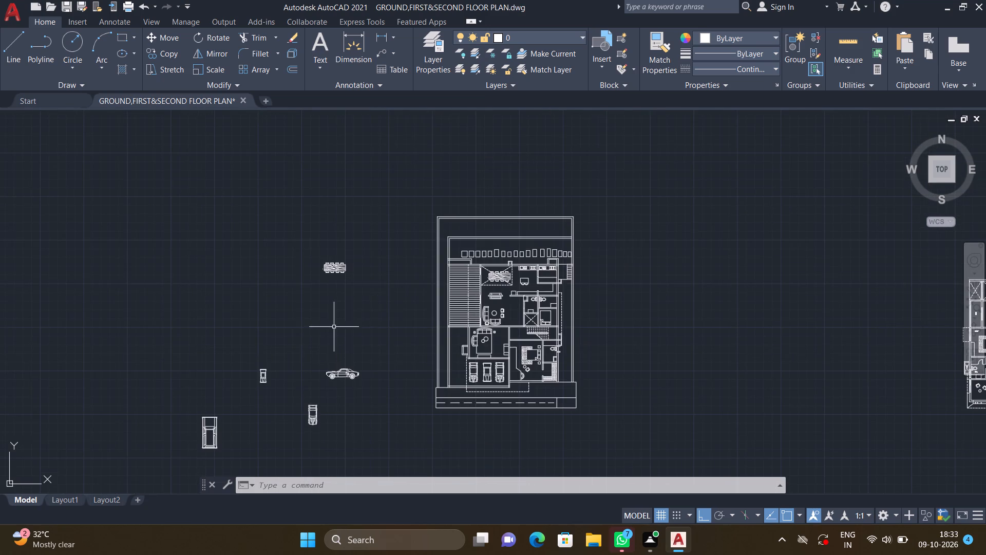
{"action": "middle_click_drag", "start_coordinate": [315, 327], "coordinate": [439, 286]}
{"action": "scroll", "coordinate": [439, 286], "scroll_direction": "down", "scroll_amount": 2}
{"action": "middle_click_drag", "start_coordinate": [276, 381], "coordinate": [402, 373]}
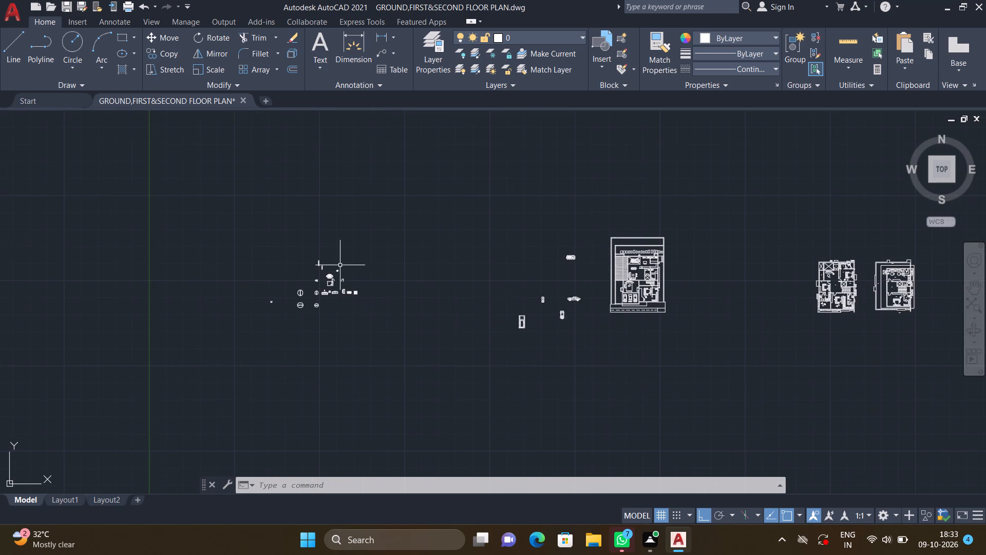
{"action": "scroll", "coordinate": [327, 264], "scroll_direction": "up", "scroll_amount": 3}
{"action": "middle_click_drag", "start_coordinate": [371, 282], "coordinate": [474, 330]}
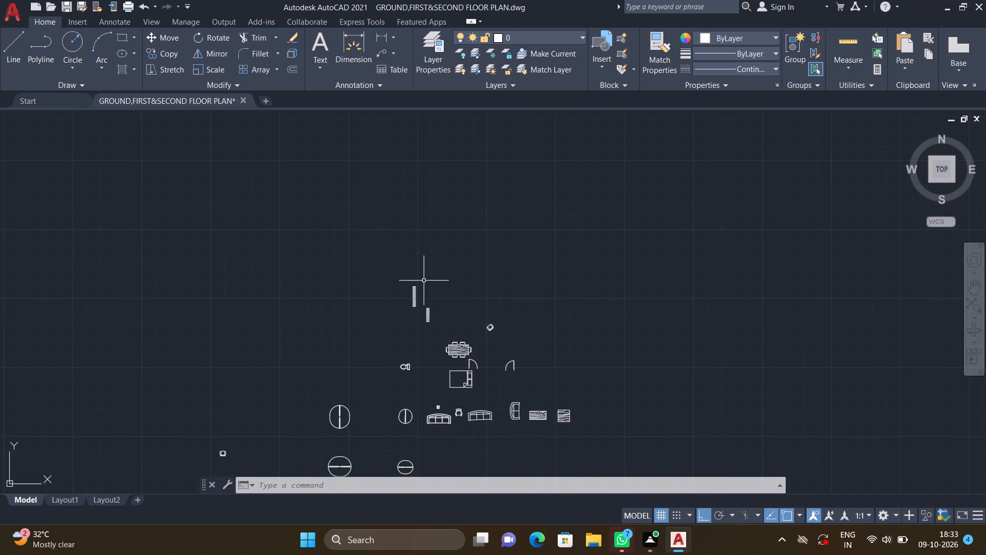
{"action": "scroll", "coordinate": [415, 305], "scroll_direction": "up", "scroll_amount": 3}
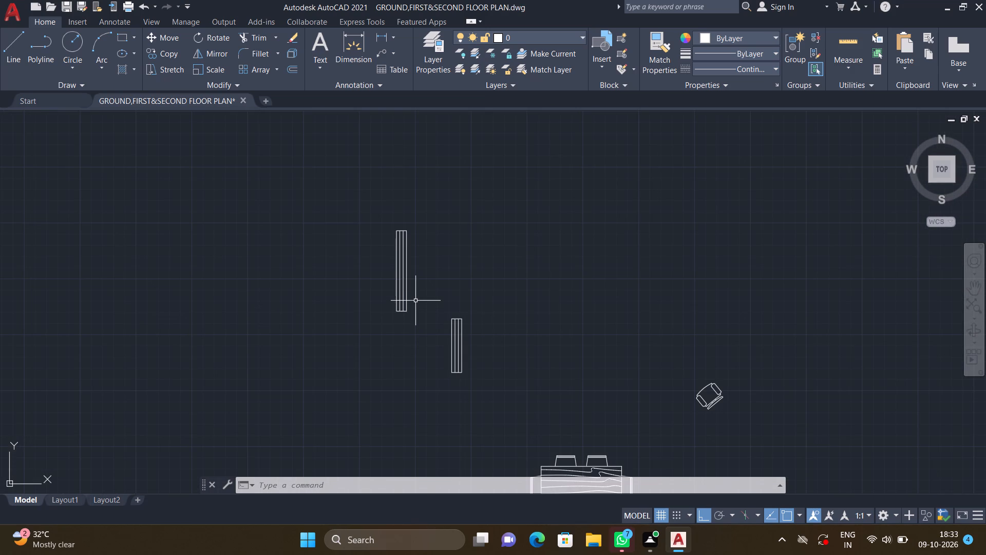
{"action": "type", "text": "RO"}
{"action": "key", "text": "Return"}
{"action": "left_click_drag", "start_coordinate": [418, 322], "coordinate": [414, 318]}
{"action": "double_click", "coordinate": [370, 205]}
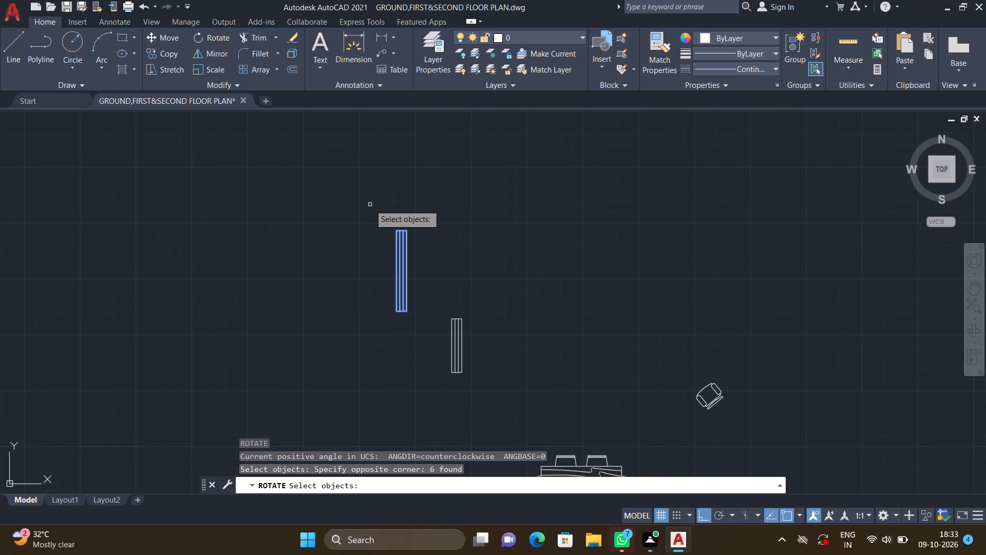
{"action": "key", "text": "Return"}
{"action": "scroll", "coordinate": [402, 233], "scroll_direction": "up", "scroll_amount": 2}
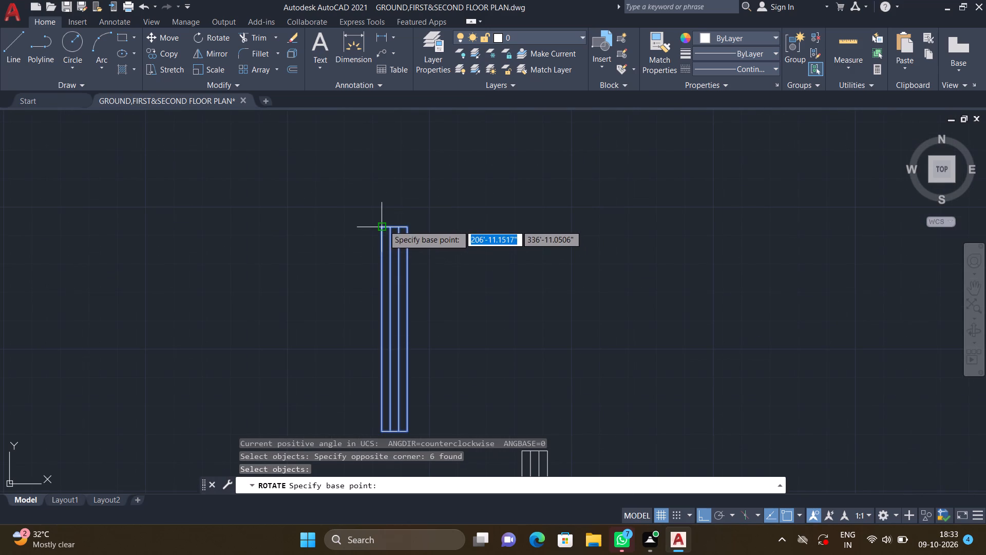
{"action": "double_click", "coordinate": [384, 225]}
{"action": "left_click", "coordinate": [369, 275]}
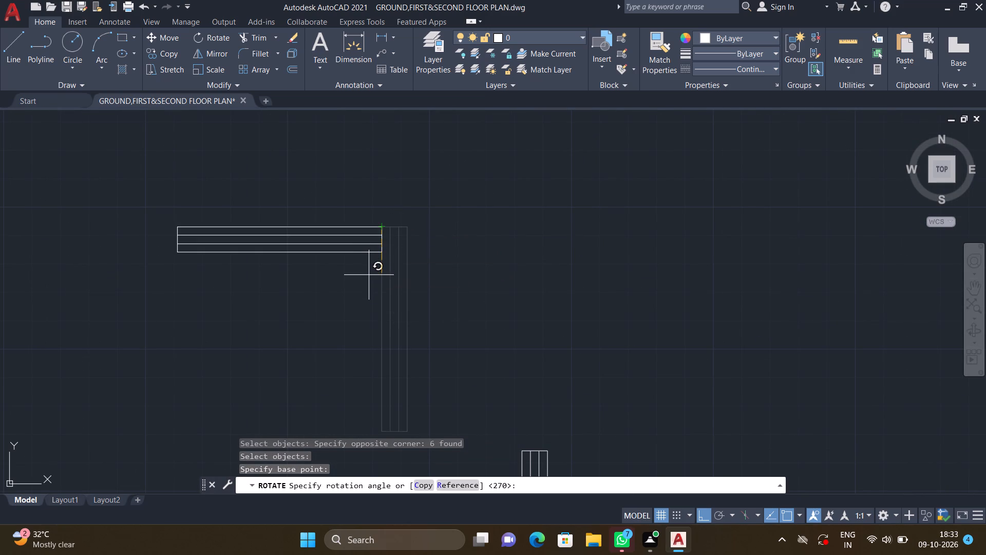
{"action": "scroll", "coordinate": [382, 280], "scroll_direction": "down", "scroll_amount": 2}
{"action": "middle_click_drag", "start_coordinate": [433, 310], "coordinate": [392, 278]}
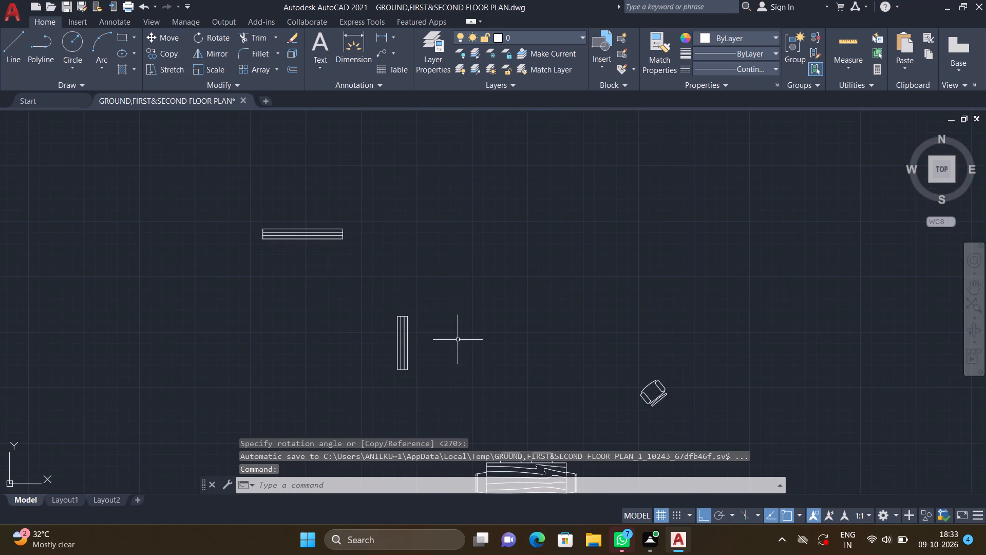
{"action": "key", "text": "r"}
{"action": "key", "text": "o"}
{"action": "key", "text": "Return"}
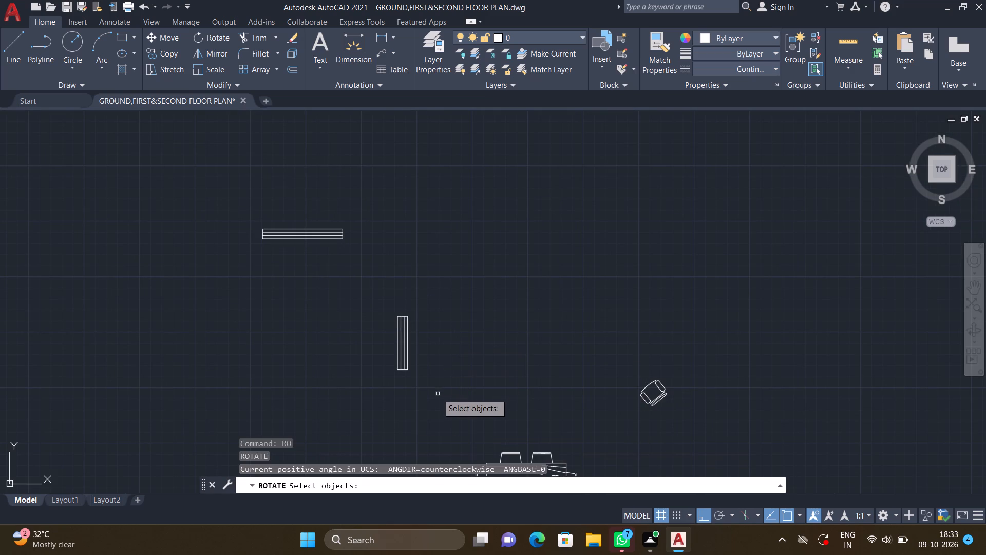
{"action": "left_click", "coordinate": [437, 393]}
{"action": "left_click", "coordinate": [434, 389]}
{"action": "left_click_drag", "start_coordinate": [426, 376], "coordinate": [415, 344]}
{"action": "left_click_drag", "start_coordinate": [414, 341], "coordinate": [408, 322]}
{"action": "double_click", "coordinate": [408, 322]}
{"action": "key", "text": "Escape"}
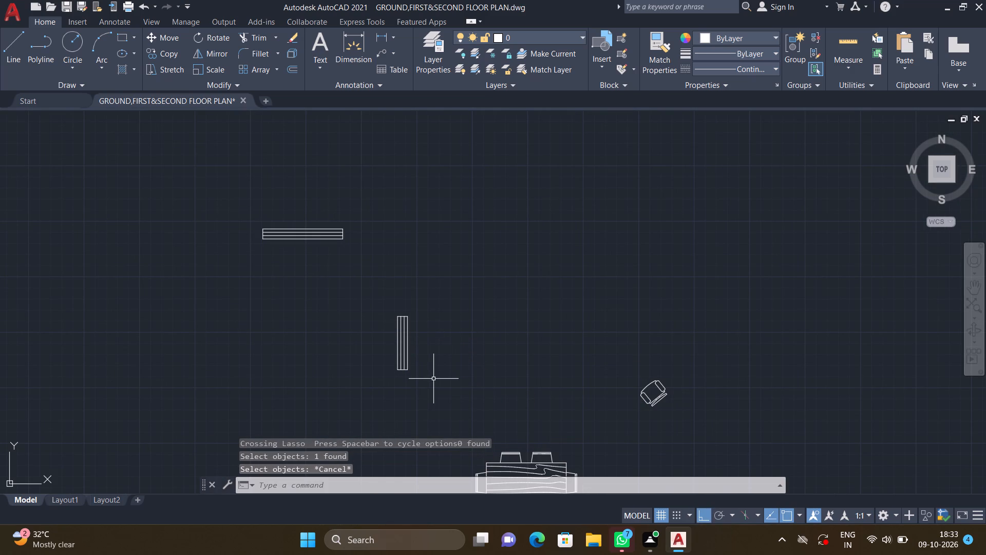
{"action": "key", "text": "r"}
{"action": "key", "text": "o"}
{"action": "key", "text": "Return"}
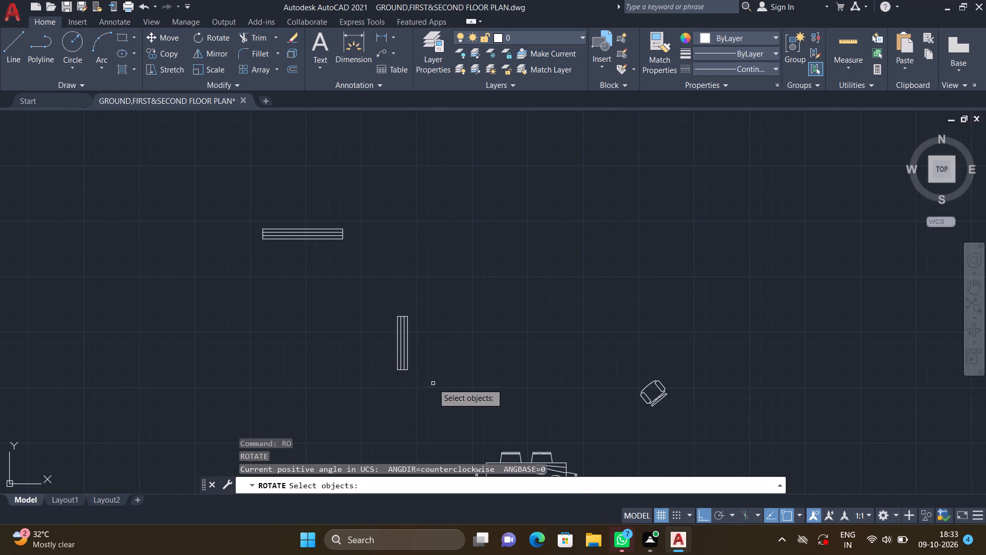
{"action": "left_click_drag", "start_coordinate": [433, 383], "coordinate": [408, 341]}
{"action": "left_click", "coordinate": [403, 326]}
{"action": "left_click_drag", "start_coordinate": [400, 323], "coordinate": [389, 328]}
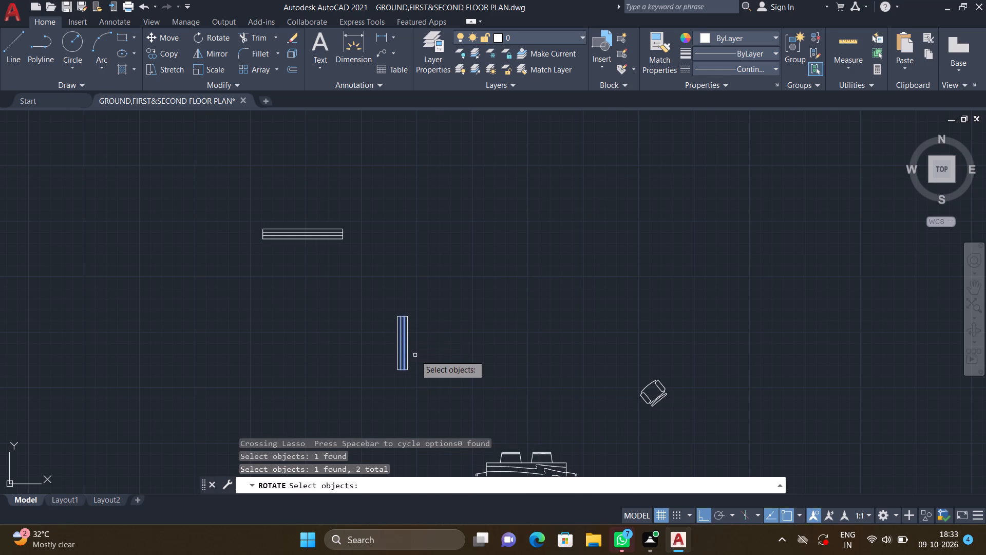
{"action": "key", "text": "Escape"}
Rotate all six lines of the shorter vertical window symbol by 270° about its northwest corner.
{"action": "type", "text": "RO"}
{"action": "key", "text": "Return"}
{"action": "left_click", "coordinate": [432, 386]}
{"action": "left_click_drag", "start_coordinate": [428, 380], "coordinate": [426, 375]}
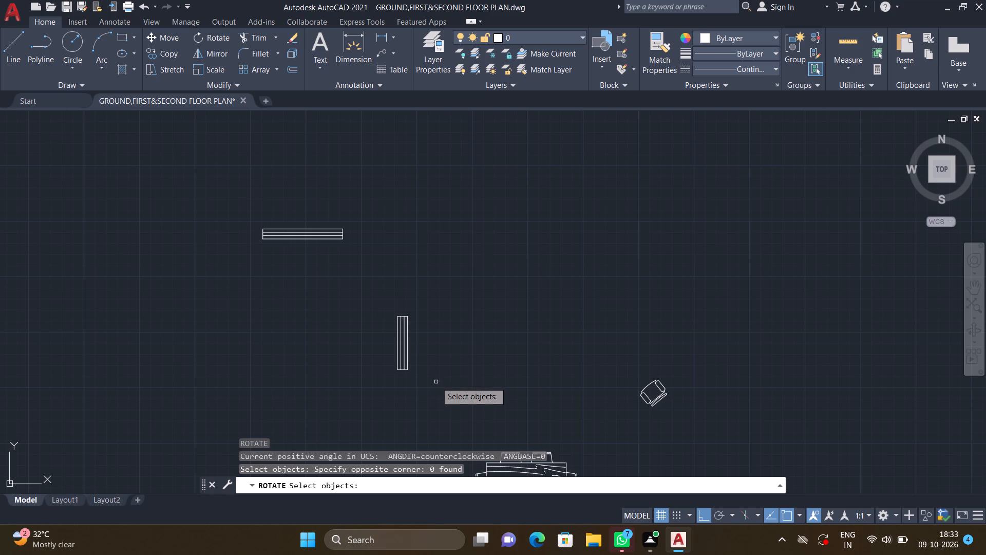
{"action": "scroll", "coordinate": [440, 384], "scroll_direction": "up", "scroll_amount": 1}
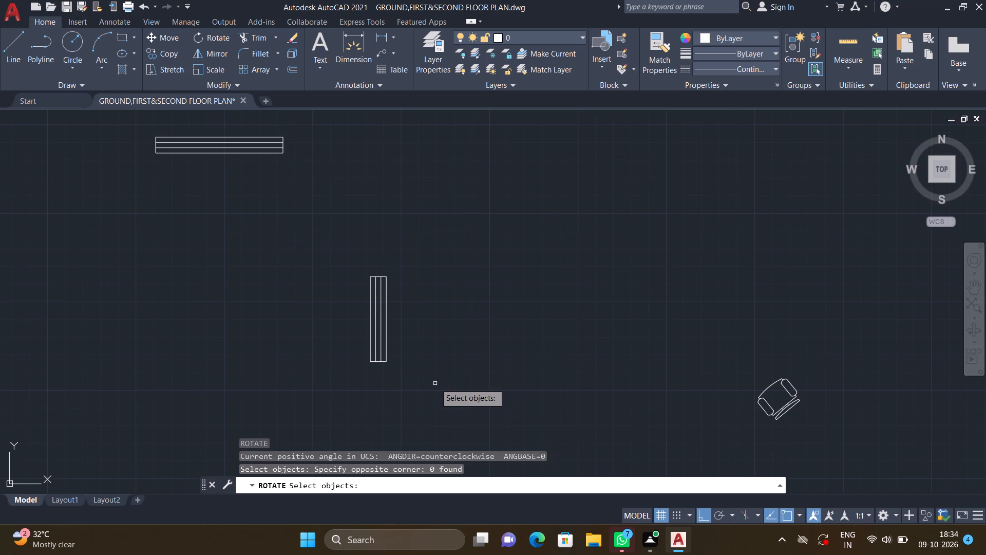
{"action": "double_click", "coordinate": [435, 383]}
{"action": "left_click_drag", "start_coordinate": [425, 372], "coordinate": [422, 367]}
{"action": "left_click_drag", "start_coordinate": [421, 364], "coordinate": [402, 299]}
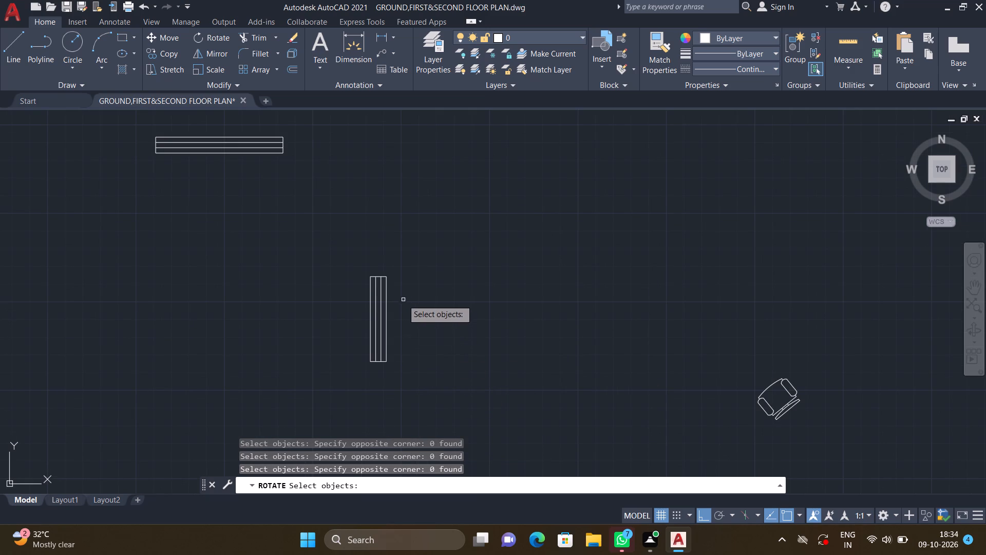
{"action": "left_click_drag", "start_coordinate": [402, 299], "coordinate": [402, 298]}
{"action": "left_click", "coordinate": [424, 378]}
{"action": "left_click", "coordinate": [422, 374]}
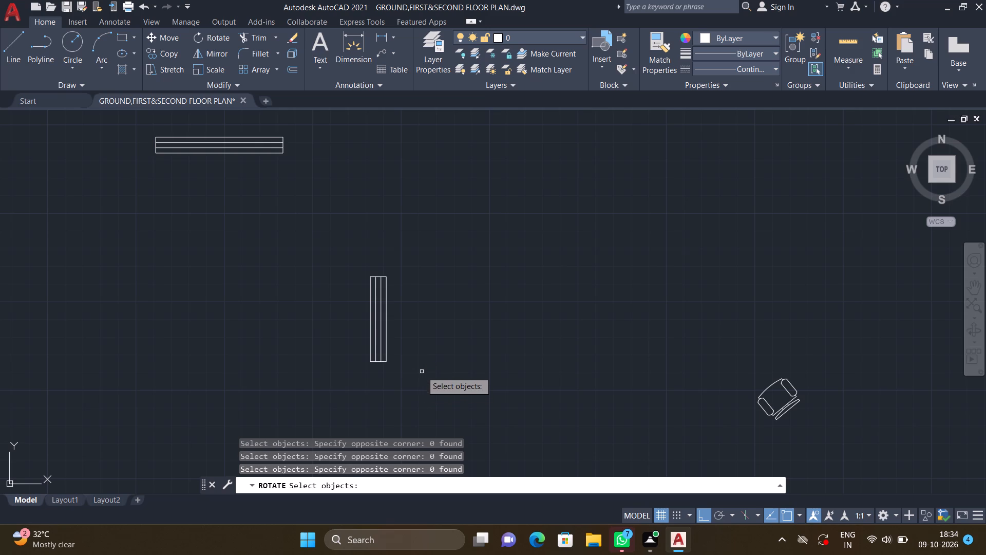
{"action": "left_click", "coordinate": [422, 369]}
{"action": "left_click_drag", "start_coordinate": [422, 368], "coordinate": [406, 318]}
{"action": "left_click", "coordinate": [406, 318]}
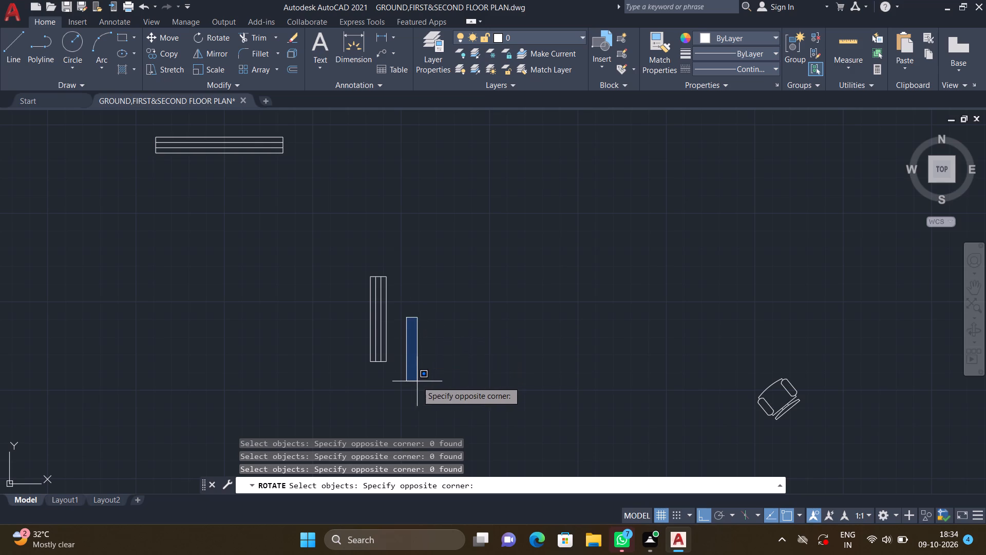
{"action": "double_click", "coordinate": [348, 388]}
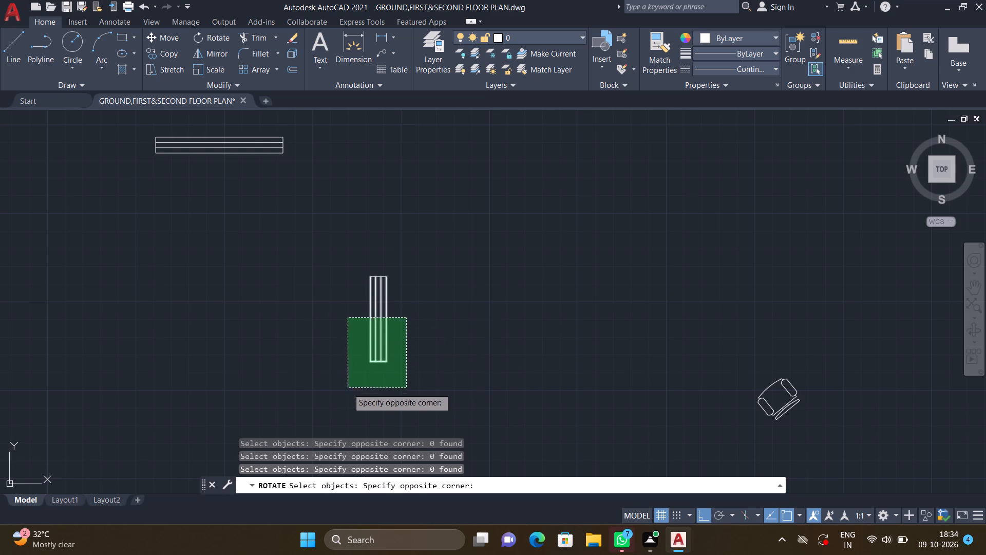
{"action": "scroll", "coordinate": [352, 299], "scroll_direction": "up", "scroll_amount": 2}
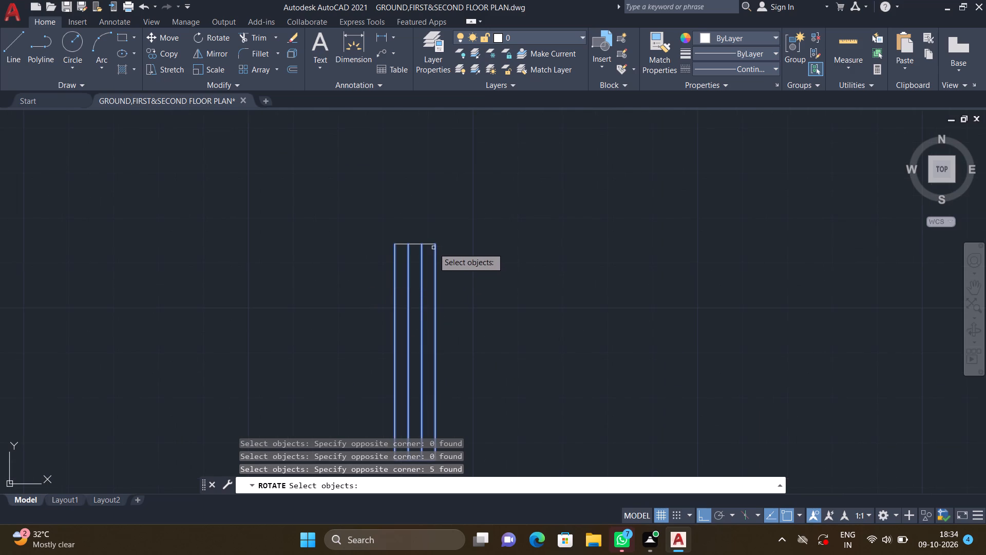
{"action": "scroll", "coordinate": [432, 248], "scroll_direction": "up", "scroll_amount": 2}
{"action": "double_click", "coordinate": [426, 238]}
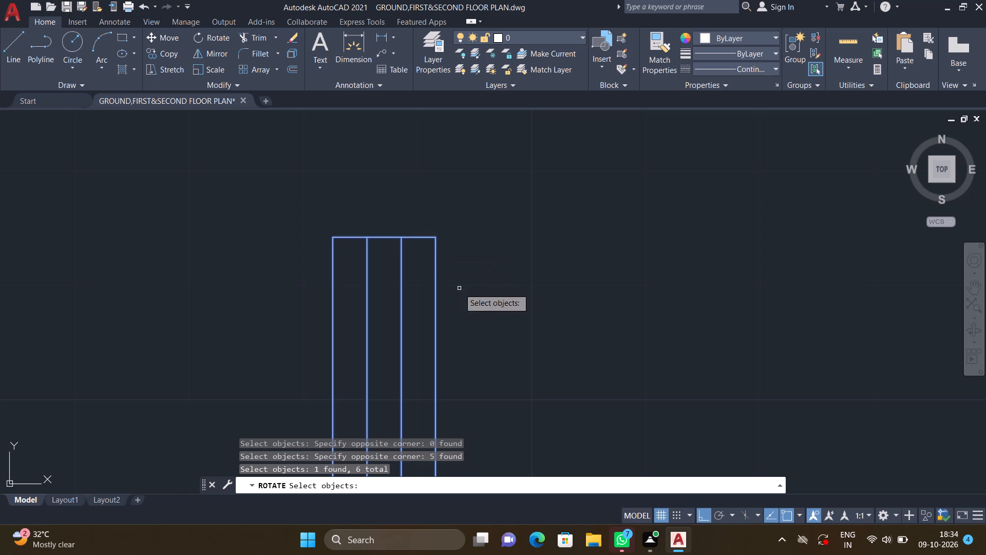
{"action": "scroll", "coordinate": [473, 295], "scroll_direction": "down", "scroll_amount": 2}
{"action": "middle_click_drag", "start_coordinate": [472, 334], "coordinate": [428, 251]}
{"action": "scroll", "coordinate": [430, 254], "scroll_direction": "down", "scroll_amount": 2}
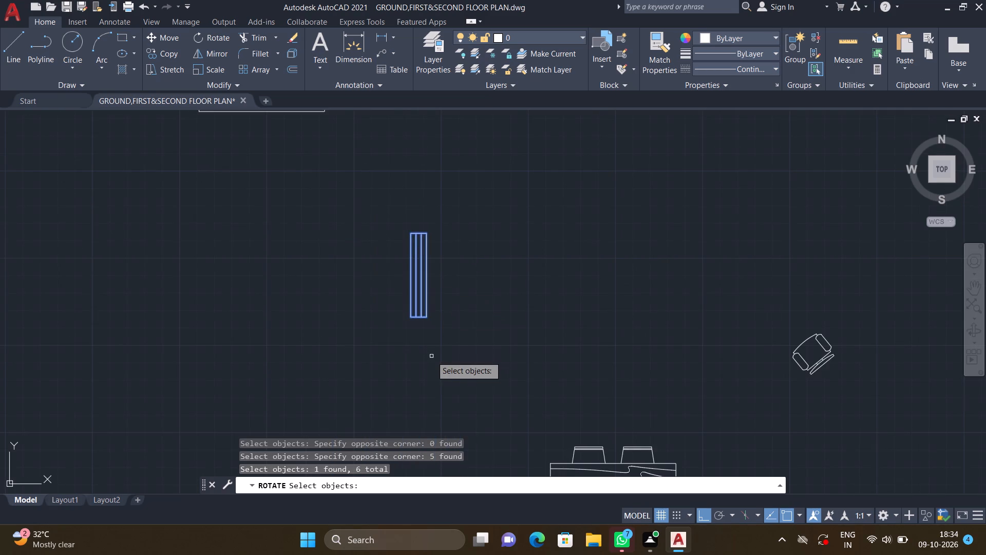
{"action": "scroll", "coordinate": [428, 345], "scroll_direction": "up", "scroll_amount": 3}
{"action": "middle_click_drag", "start_coordinate": [456, 294], "coordinate": [477, 398]}
{"action": "scroll", "coordinate": [477, 386], "scroll_direction": "down", "scroll_amount": 2}
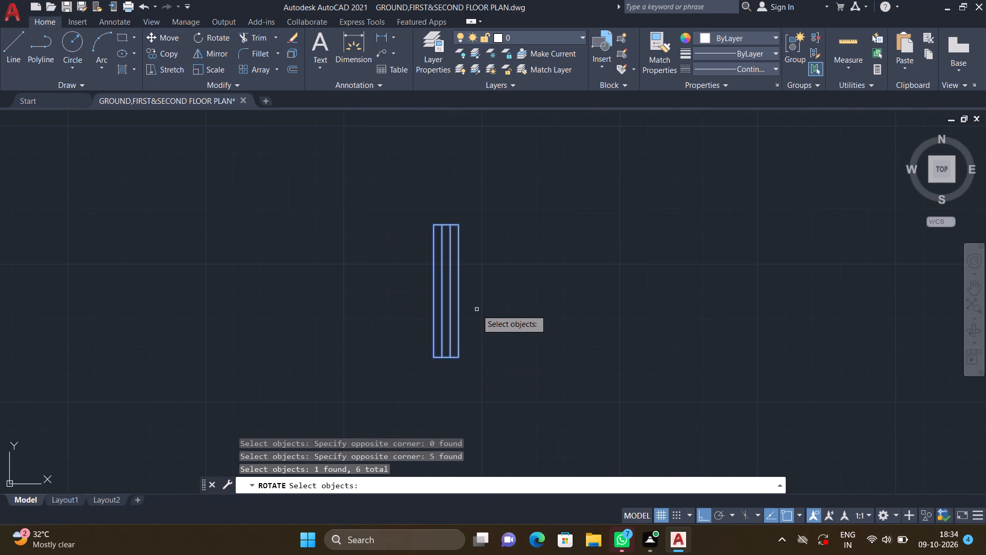
{"action": "key", "text": "Return"}
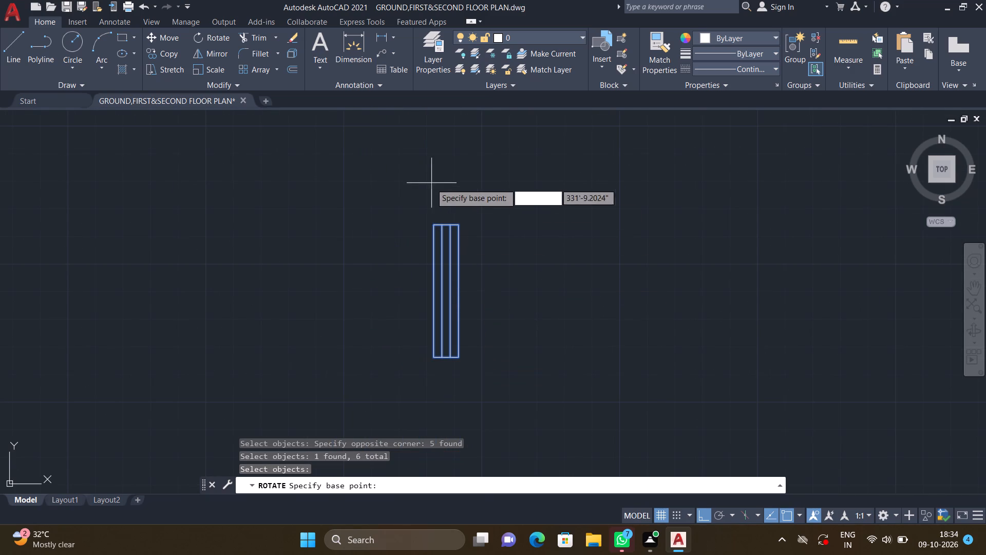
{"action": "scroll", "coordinate": [414, 202], "scroll_direction": "up", "scroll_amount": 1}
{"action": "double_click", "coordinate": [441, 238]}
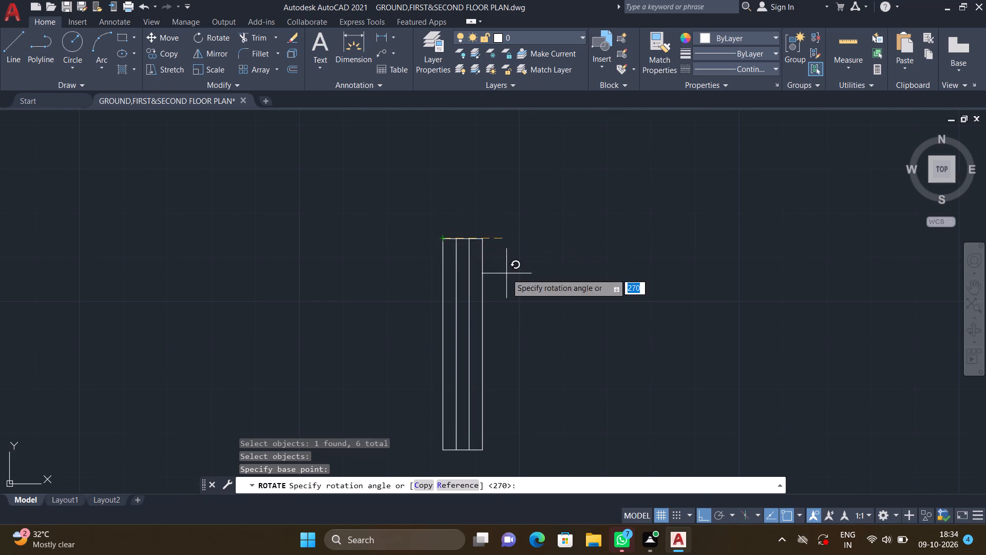
{"action": "scroll", "coordinate": [507, 273], "scroll_direction": "down", "scroll_amount": 2}
{"action": "double_click", "coordinate": [414, 377]}
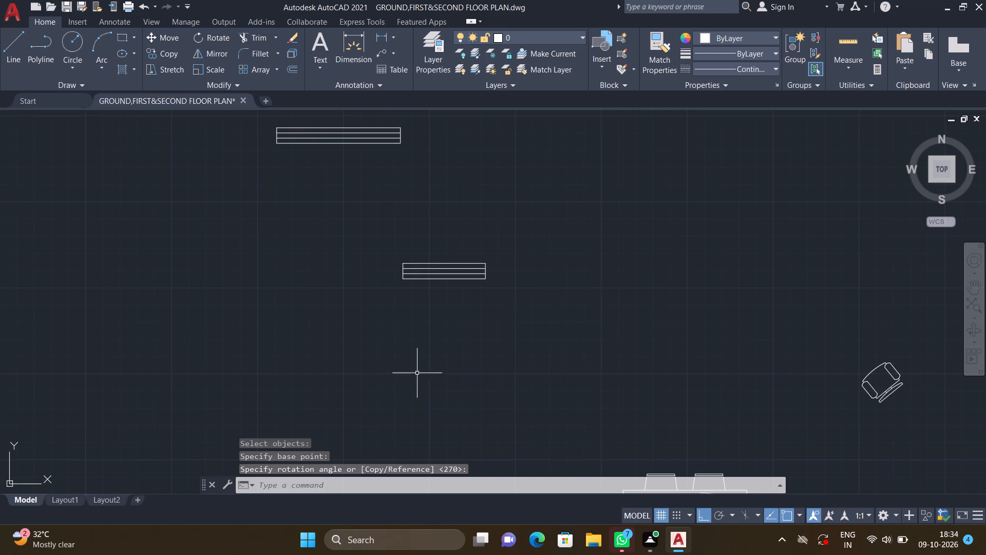
Copy the longer horizontal window symbol by its northwest corner onto the outer face of the north wall, above the eight-seat dining table.
{"action": "scroll", "coordinate": [528, 328], "scroll_direction": "down", "scroll_amount": 2}
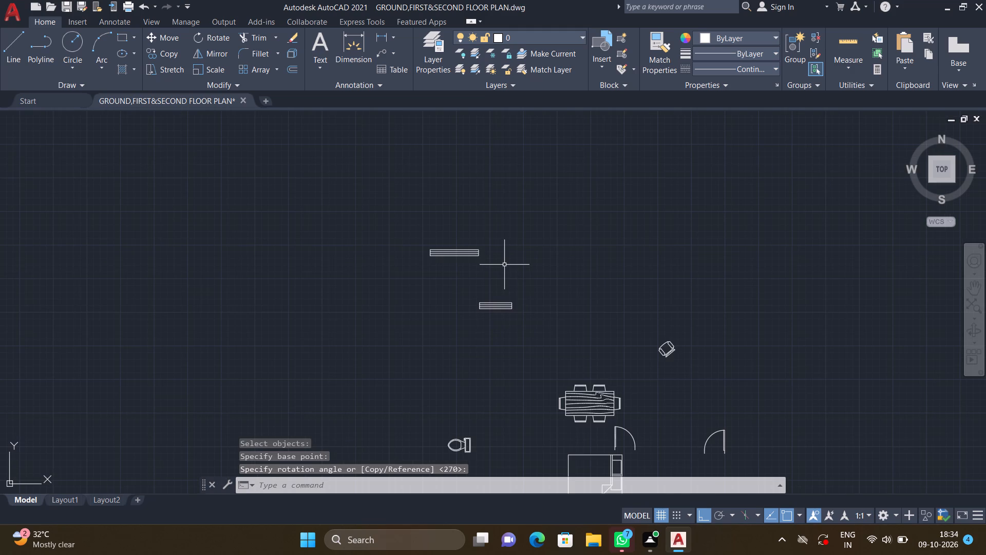
{"action": "key", "text": "c"}
{"action": "key", "text": "o"}
{"action": "key", "text": "Return"}
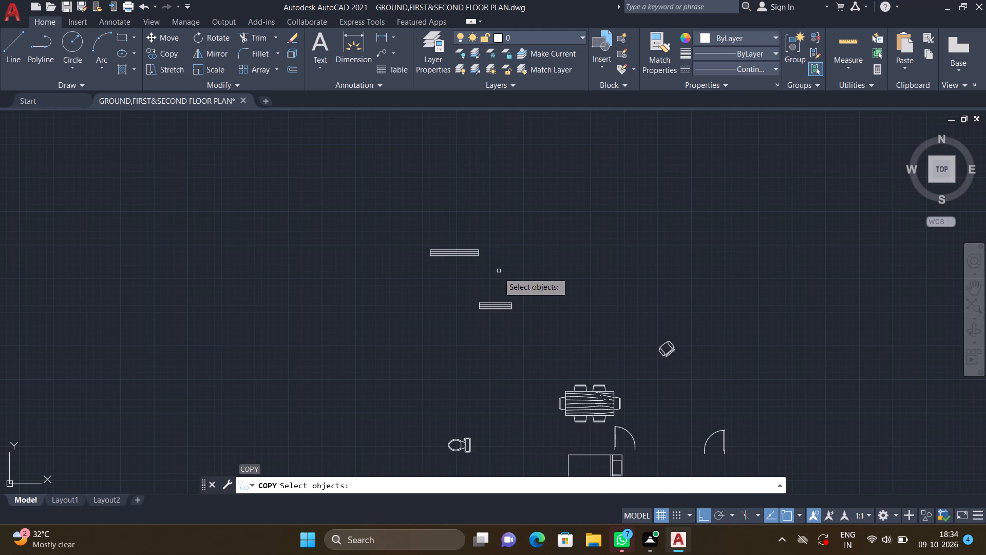
{"action": "key", "text": "F8"}
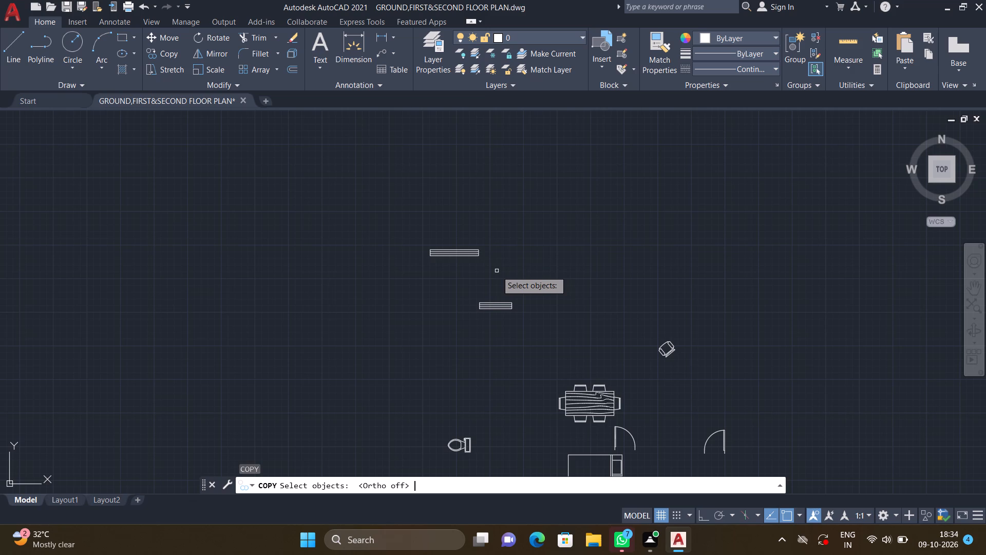
{"action": "double_click", "coordinate": [496, 274]}
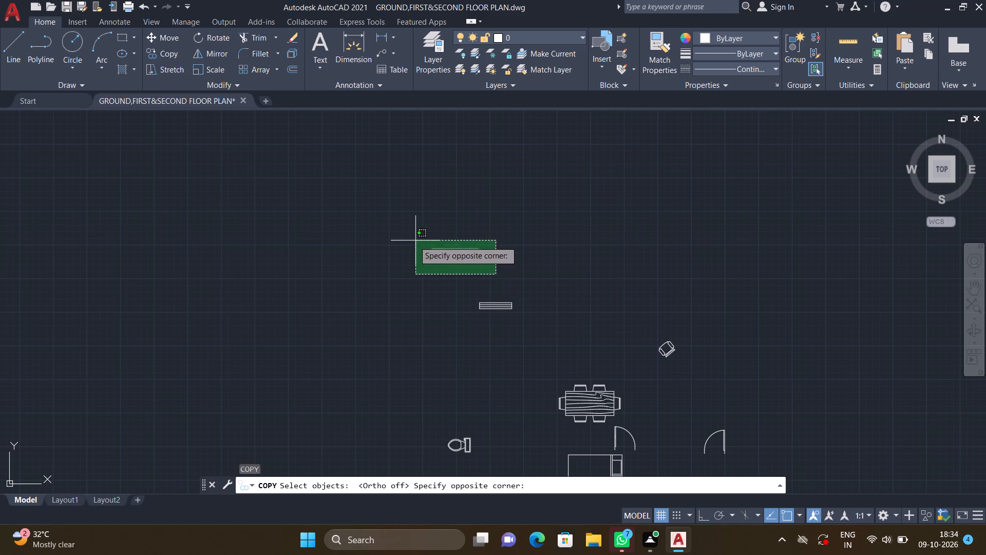
{"action": "left_click", "coordinate": [384, 243]}
{"action": "key", "text": "Return"}
{"action": "scroll", "coordinate": [458, 258], "scroll_direction": "up", "scroll_amount": 2}
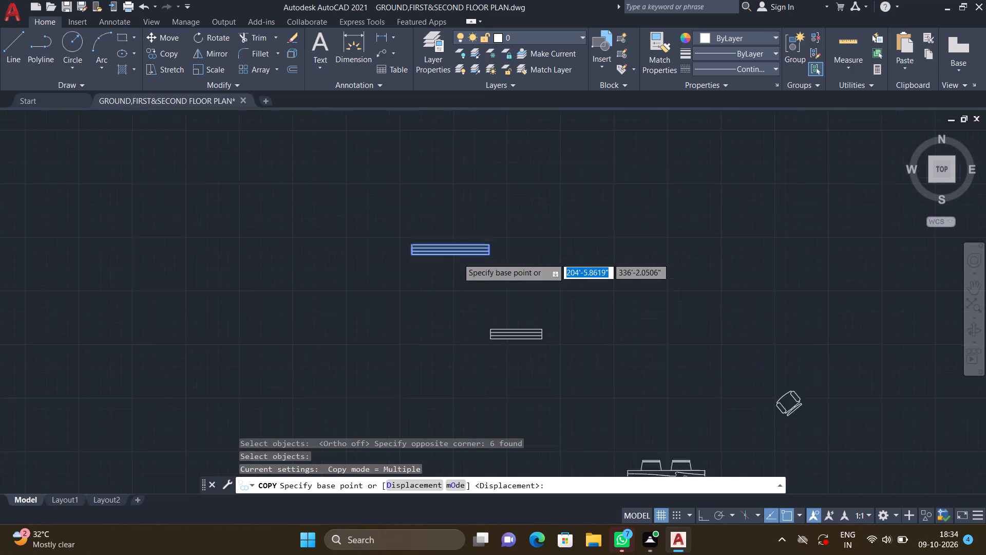
{"action": "scroll", "coordinate": [378, 240], "scroll_direction": "up", "scroll_amount": 2}
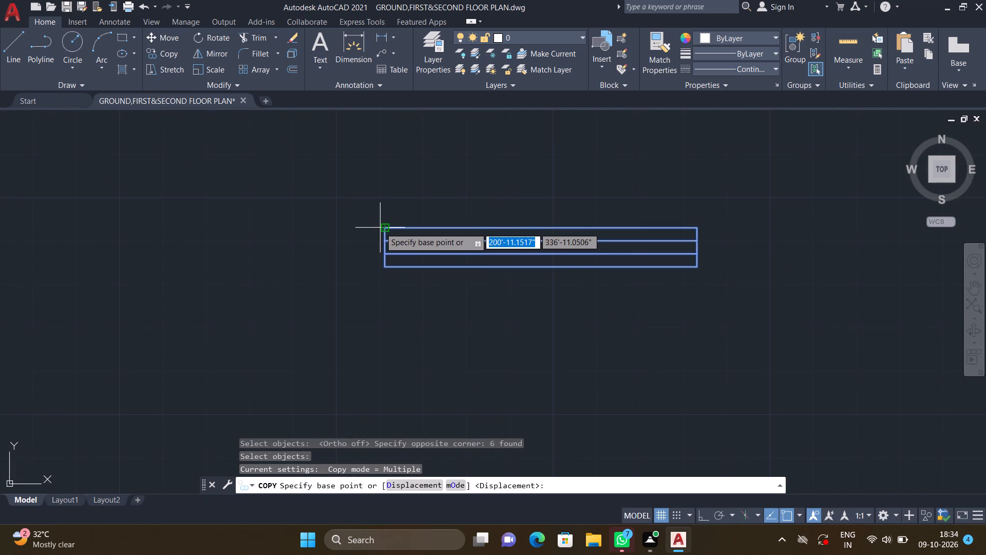
{"action": "double_click", "coordinate": [381, 228]}
{"action": "scroll", "coordinate": [489, 261], "scroll_direction": "down", "scroll_amount": 3}
{"action": "middle_click_drag", "start_coordinate": [553, 309], "coordinate": [400, 272]}
{"action": "scroll", "coordinate": [384, 280], "scroll_direction": "down", "scroll_amount": 4}
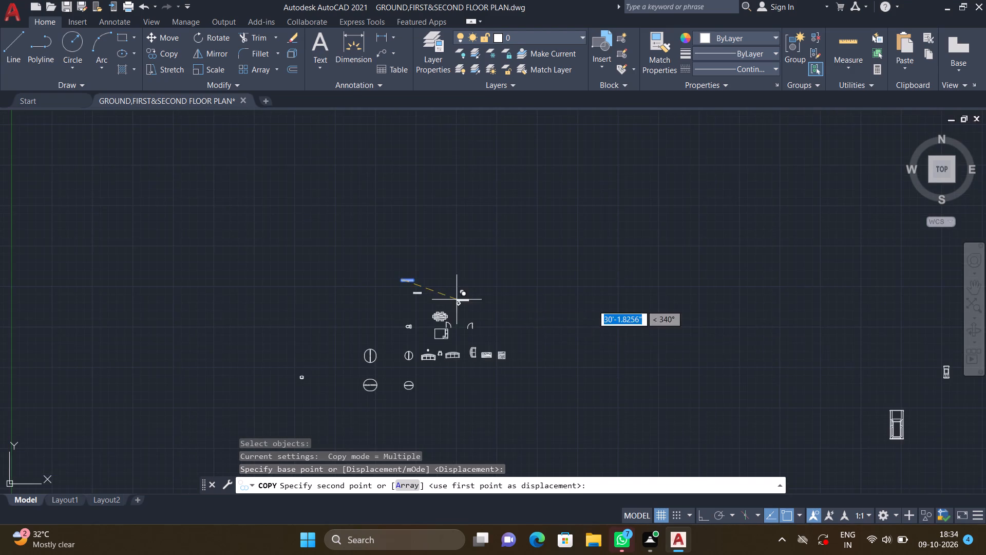
{"action": "middle_click_drag", "start_coordinate": [572, 326], "coordinate": [351, 258]}
{"action": "scroll", "coordinate": [348, 258], "scroll_direction": "down", "scroll_amount": 3}
{"action": "middle_click_drag", "start_coordinate": [486, 327], "coordinate": [404, 333]}
{"action": "scroll", "coordinate": [391, 258], "scroll_direction": "up", "scroll_amount": 3}
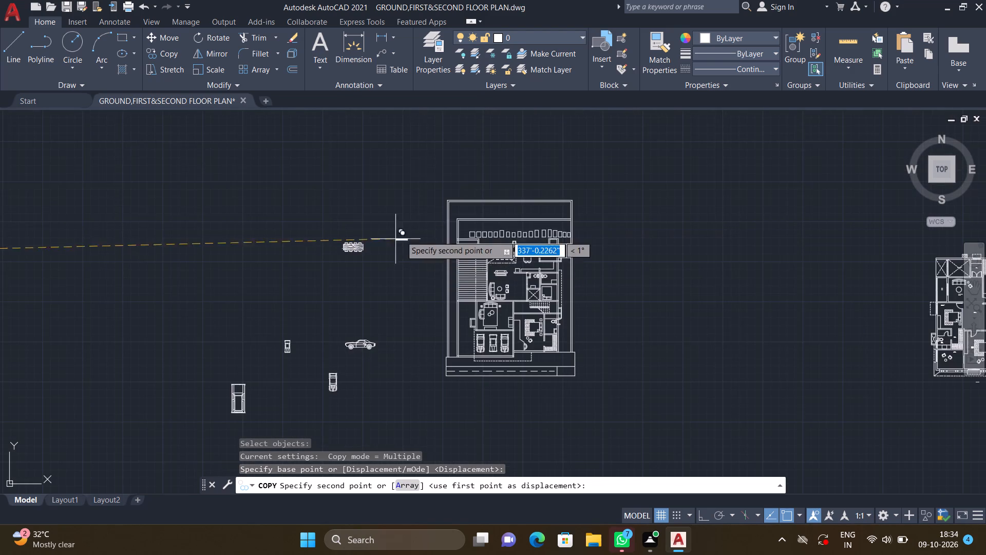
{"action": "scroll", "coordinate": [472, 228], "scroll_direction": "up", "scroll_amount": 3}
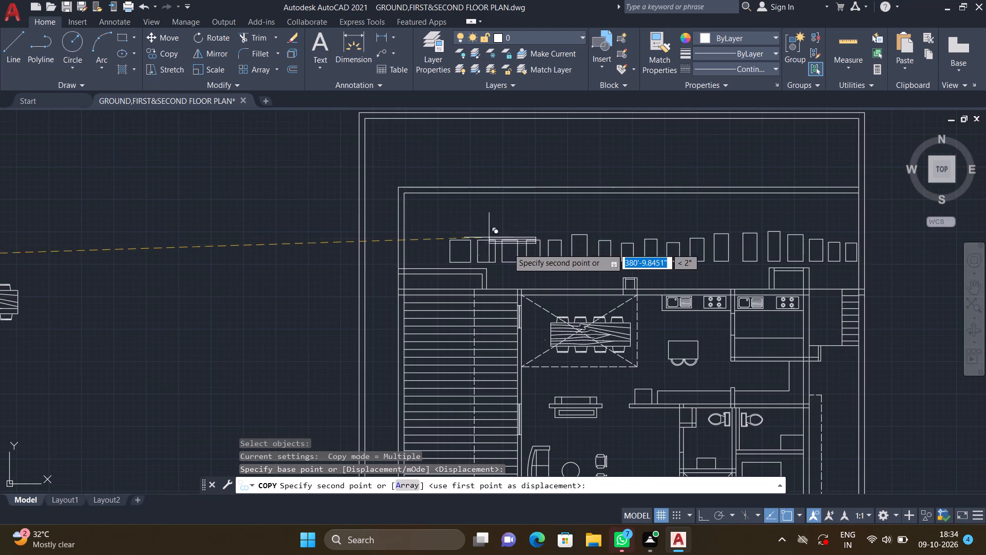
{"action": "middle_click_drag", "start_coordinate": [523, 330], "coordinate": [396, 270]}
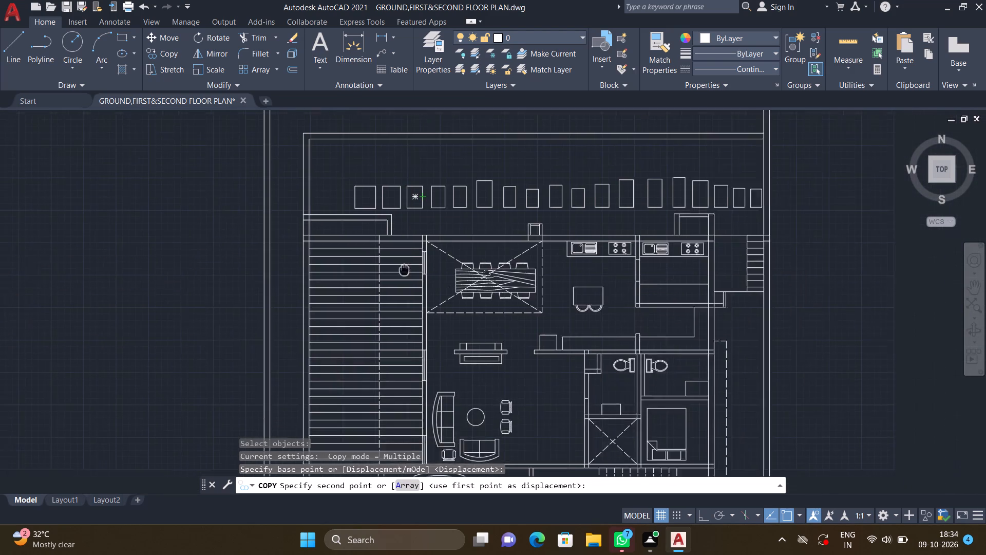
{"action": "middle_click_drag", "start_coordinate": [396, 270], "coordinate": [396, 271]}
{"action": "scroll", "coordinate": [439, 237], "scroll_direction": "up", "scroll_amount": 2}
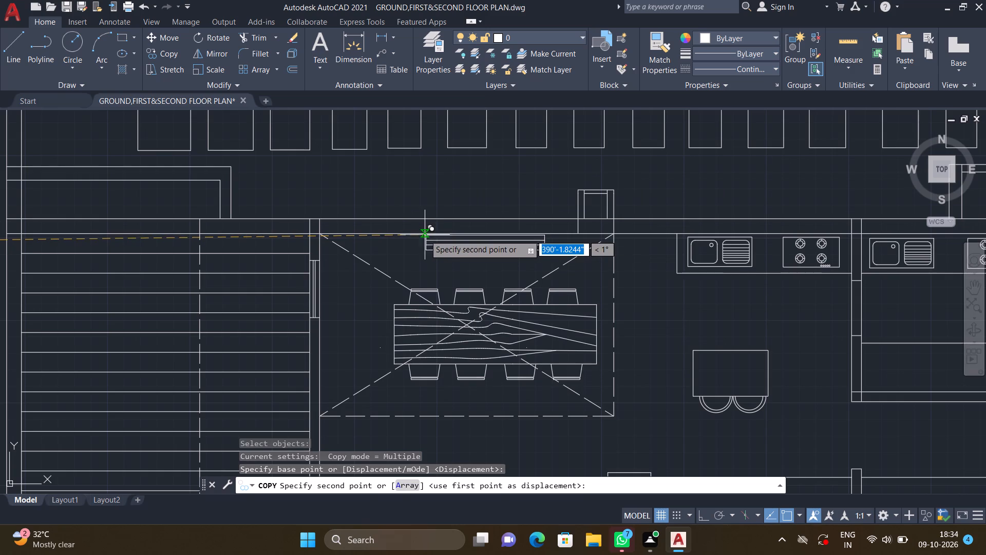
{"action": "scroll", "coordinate": [410, 225], "scroll_direction": "up", "scroll_amount": 2}
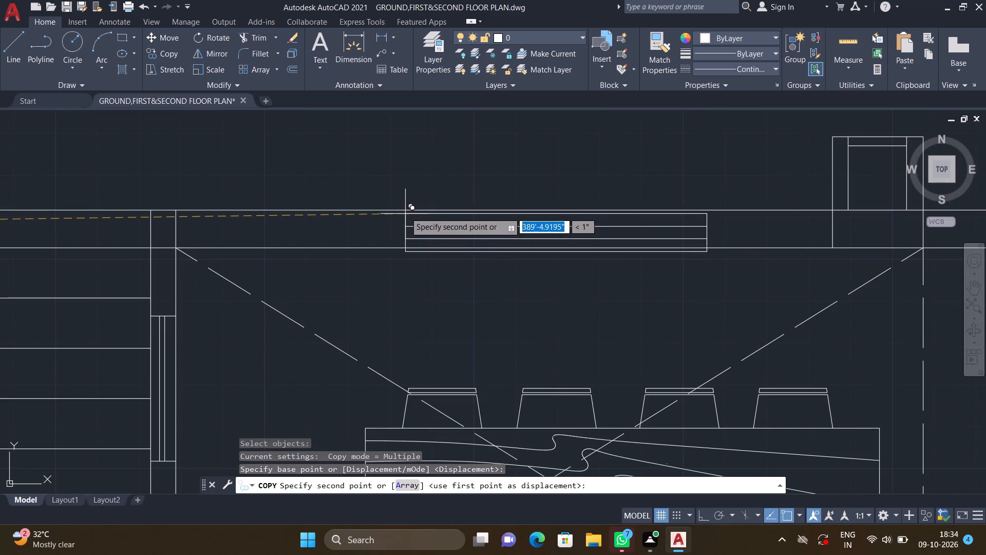
{"action": "scroll", "coordinate": [405, 212], "scroll_direction": "up", "scroll_amount": 2}
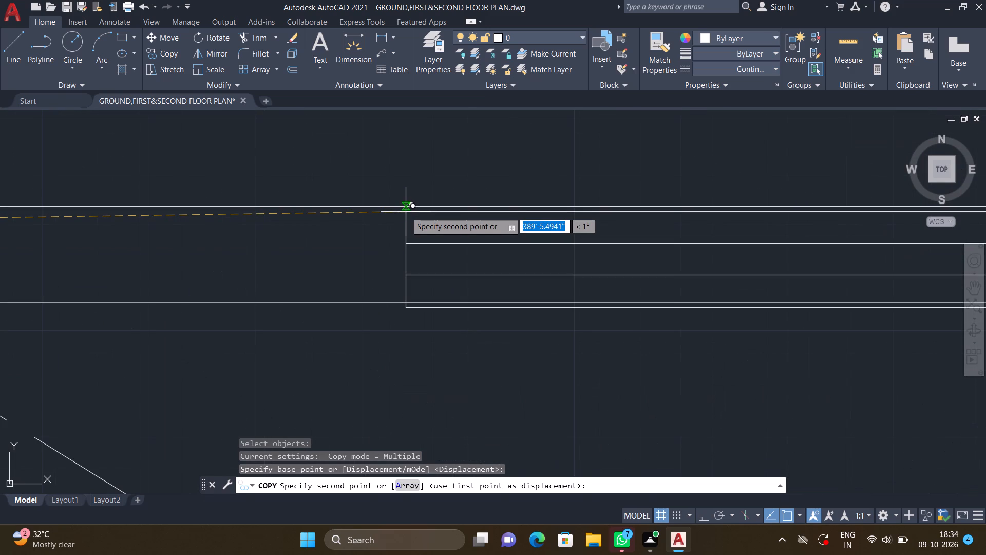
{"action": "scroll", "coordinate": [386, 209], "scroll_direction": "up", "scroll_amount": 3}
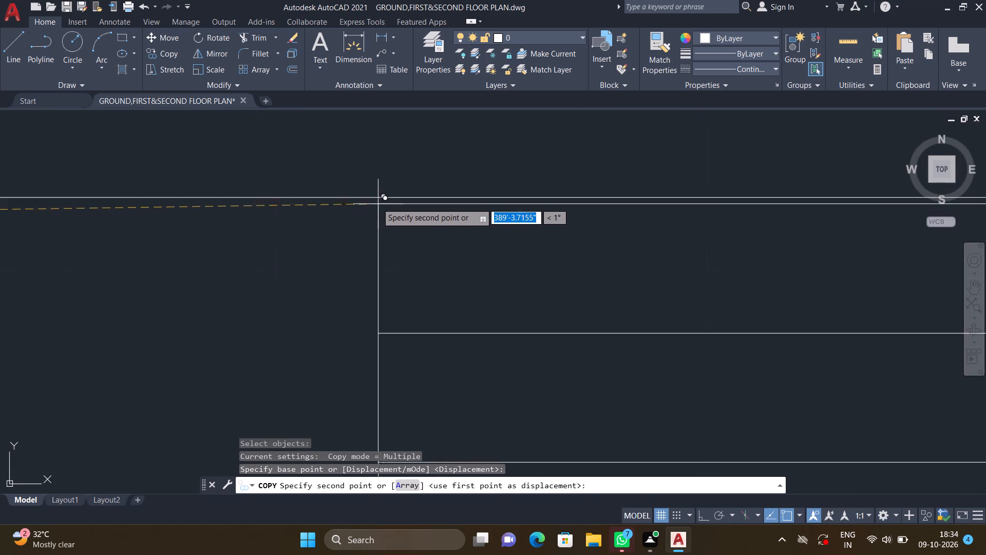
{"action": "double_click", "coordinate": [370, 198]}
Place another copy of the longer window symbol in the north wall above the western kitchen counter's sink, then finish copying.
{"action": "scroll", "coordinate": [499, 272], "scroll_direction": "down", "scroll_amount": 5}
{"action": "scroll", "coordinate": [557, 330], "scroll_direction": "down", "scroll_amount": 2}
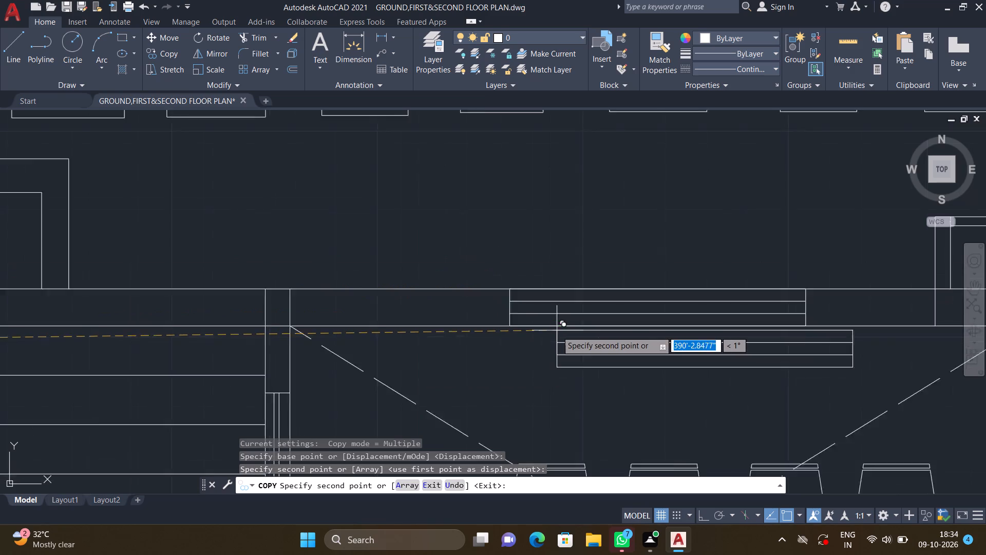
{"action": "middle_click_drag", "start_coordinate": [514, 330], "coordinate": [384, 285]}
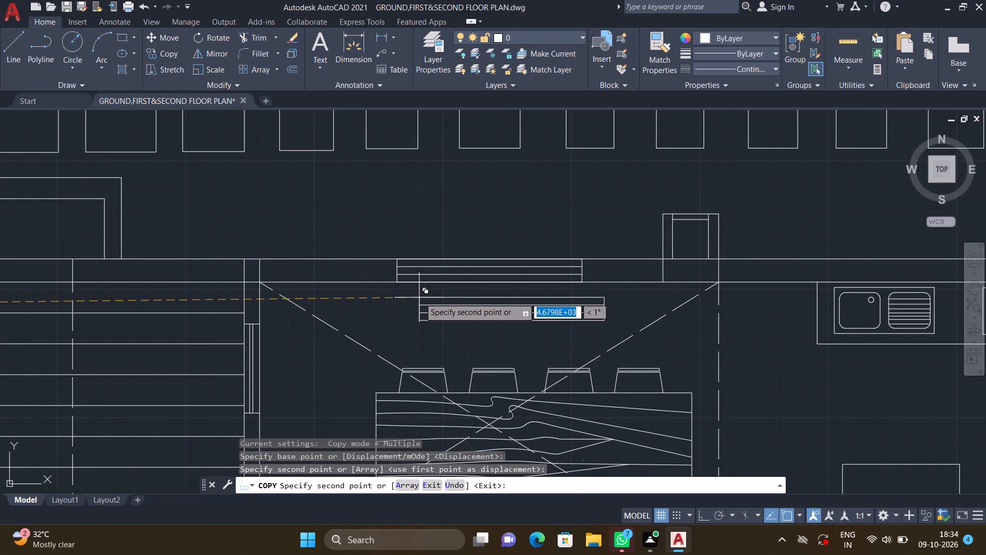
{"action": "scroll", "coordinate": [429, 301], "scroll_direction": "down", "scroll_amount": 3}
{"action": "middle_click_drag", "start_coordinate": [483, 338], "coordinate": [363, 317]}
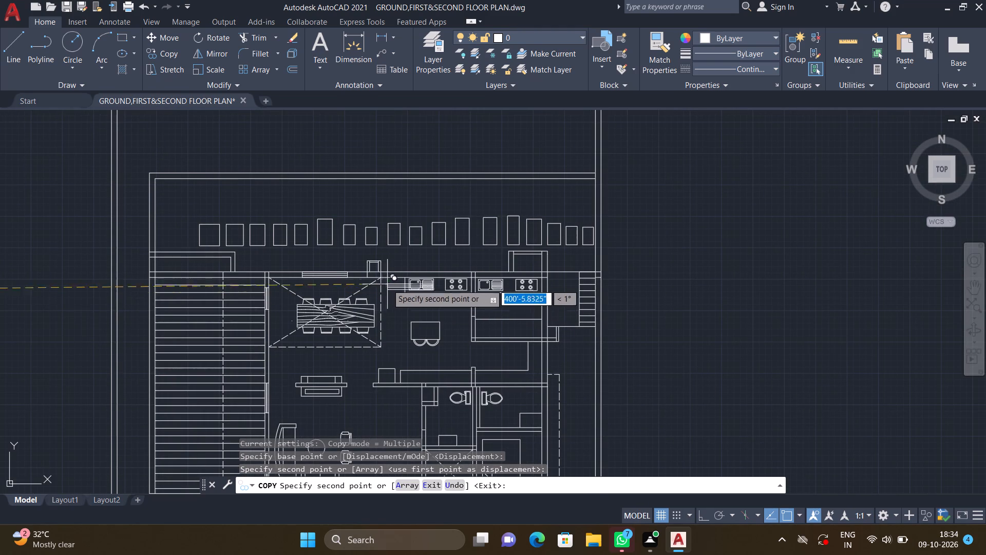
{"action": "scroll", "coordinate": [405, 275], "scroll_direction": "up", "scroll_amount": 3}
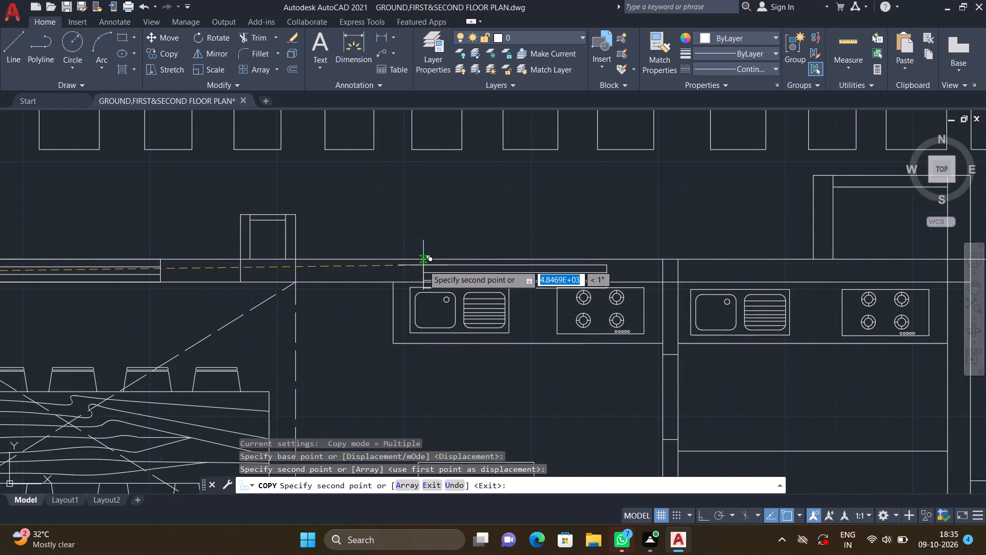
{"action": "scroll", "coordinate": [423, 265], "scroll_direction": "up", "scroll_amount": 6}
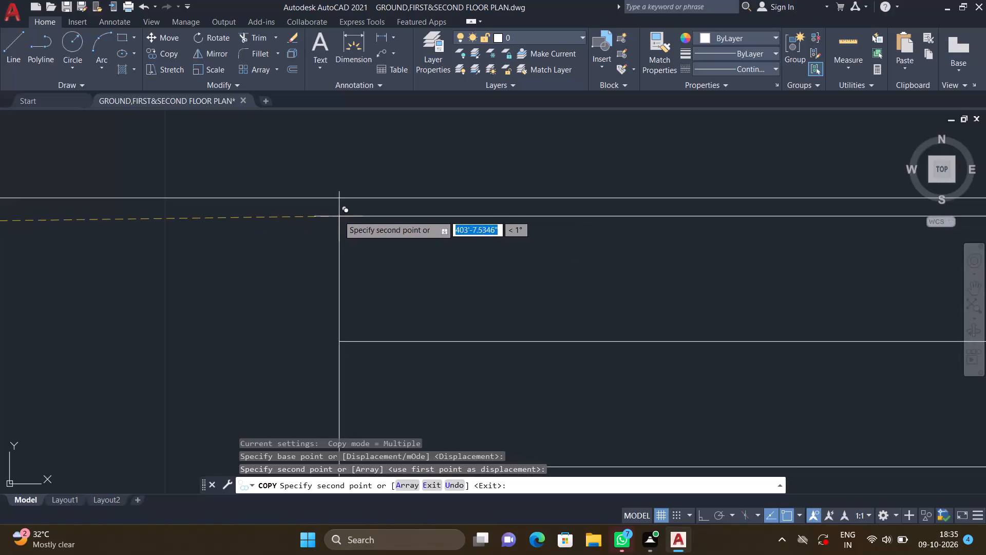
{"action": "double_click", "coordinate": [326, 198]}
{"action": "scroll", "coordinate": [419, 263], "scroll_direction": "down", "scroll_amount": 6}
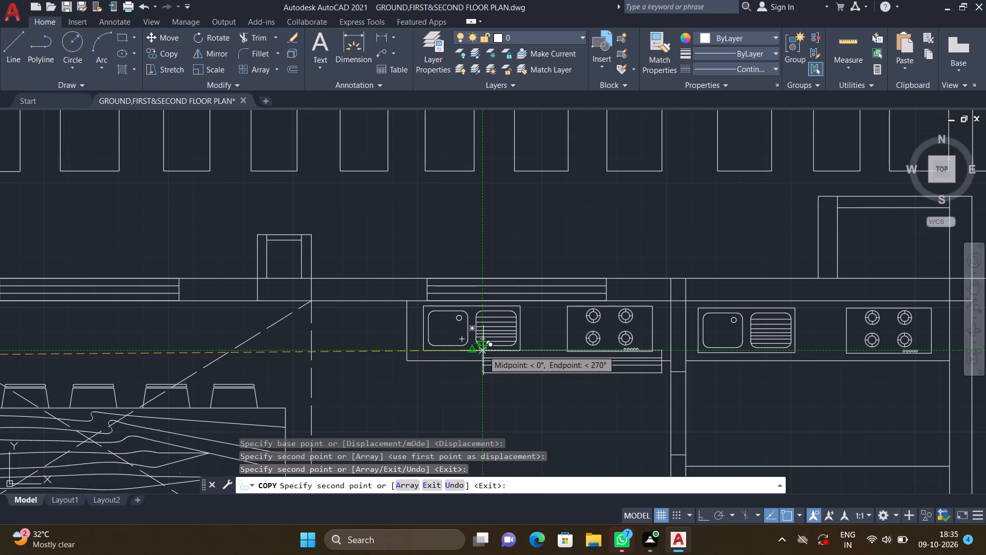
{"action": "key", "text": "Return"}
Rotate all six lines of the shorter window symbol in the symbol collection a quarter turn counterclockwise about its northwest corner, extending north.
{"action": "scroll", "coordinate": [482, 350], "scroll_direction": "down", "scroll_amount": 4}
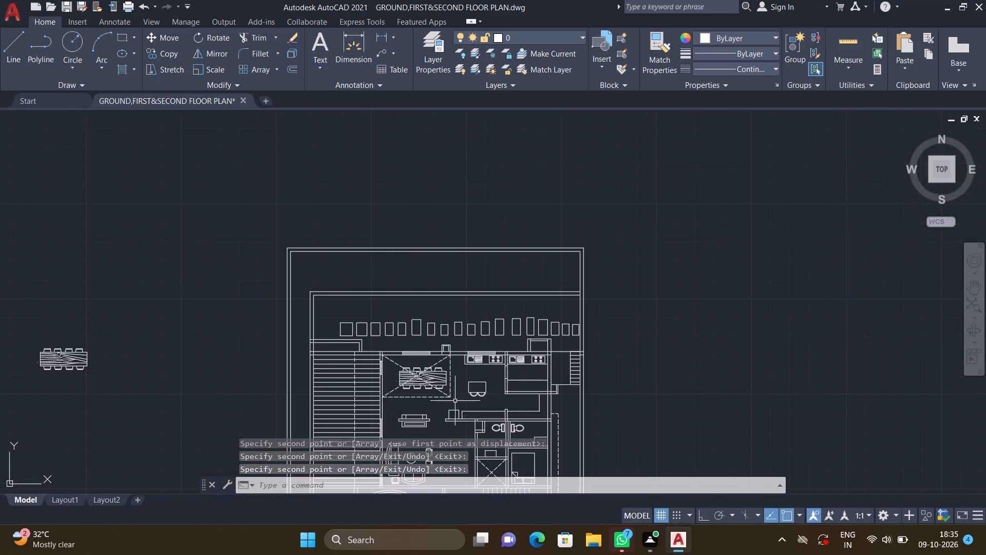
{"action": "middle_click_drag", "start_coordinate": [442, 390], "coordinate": [488, 322]}
{"action": "scroll", "coordinate": [505, 311], "scroll_direction": "down", "scroll_amount": 4}
{"action": "middle_click_drag", "start_coordinate": [251, 384], "coordinate": [360, 387]}
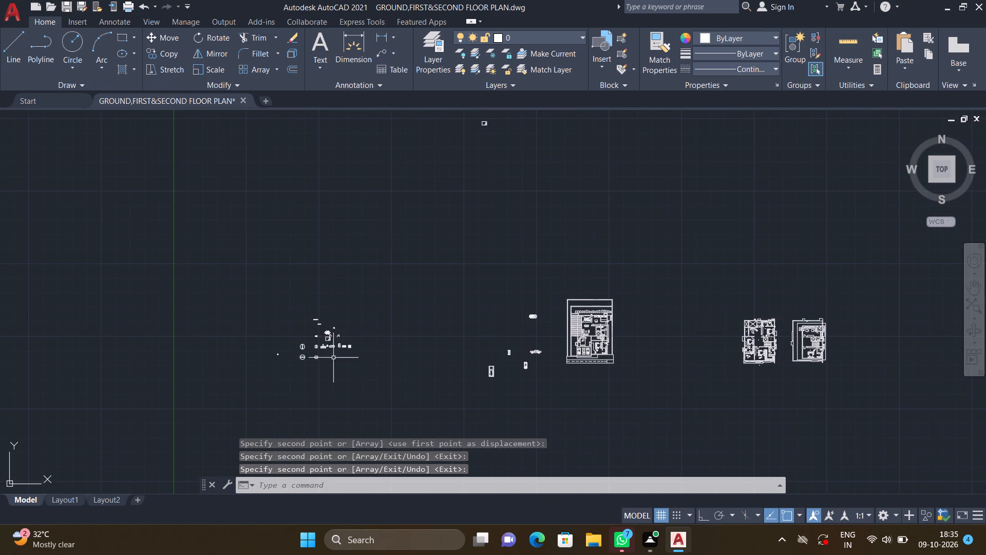
{"action": "scroll", "coordinate": [318, 320], "scroll_direction": "up", "scroll_amount": 4}
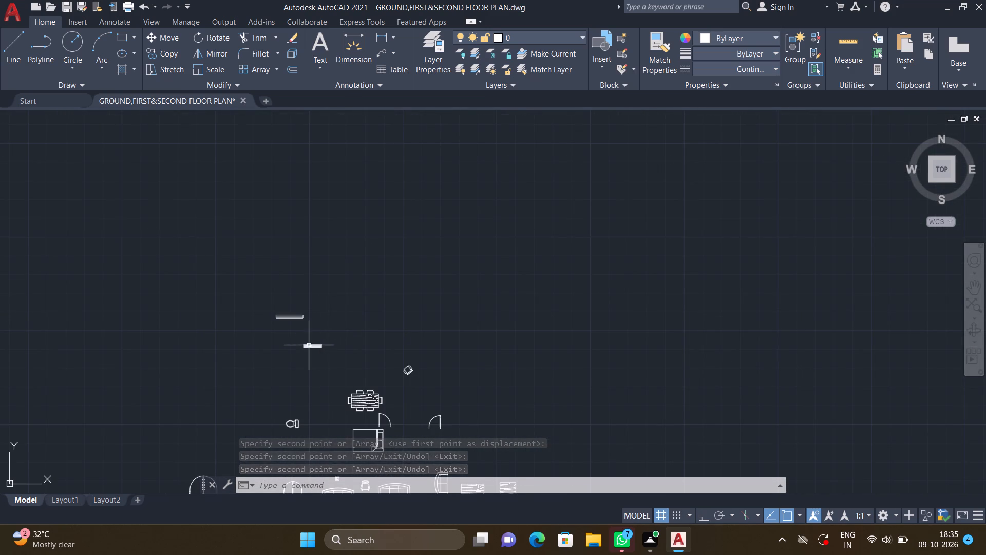
{"action": "middle_click_drag", "start_coordinate": [314, 350], "coordinate": [391, 370]}
{"action": "scroll", "coordinate": [394, 369], "scroll_direction": "up", "scroll_amount": 3}
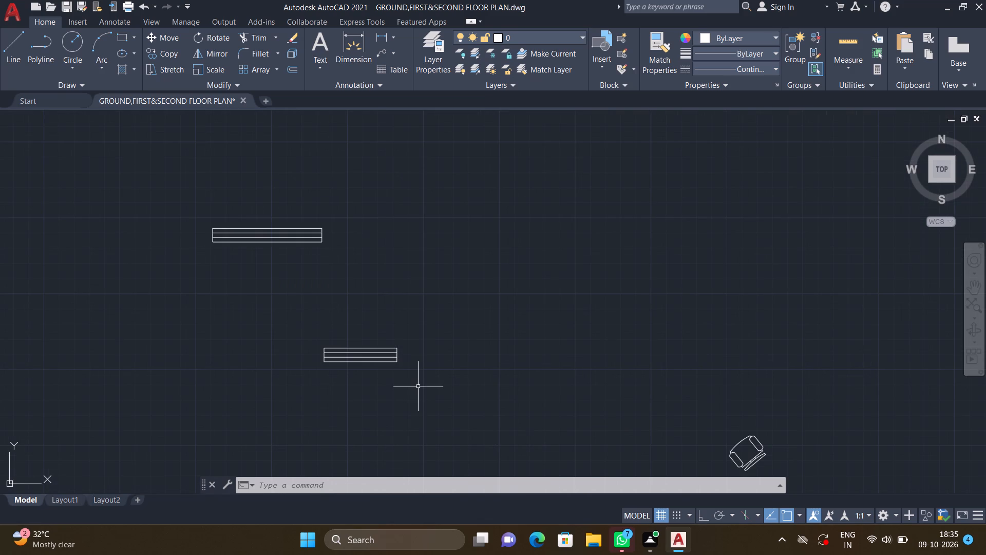
{"action": "type", "text": "RO"}
{"action": "key", "text": "Return"}
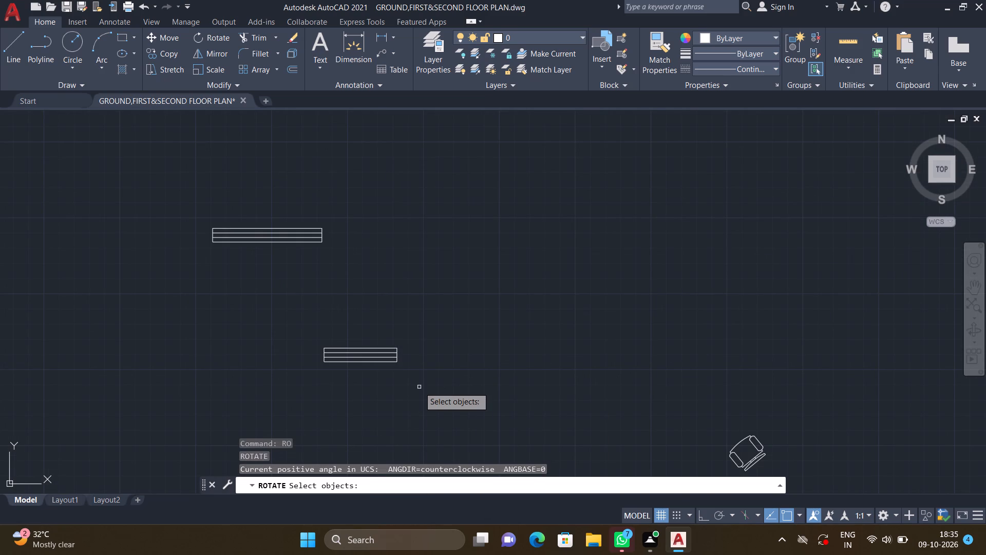
{"action": "key", "text": "F8"}
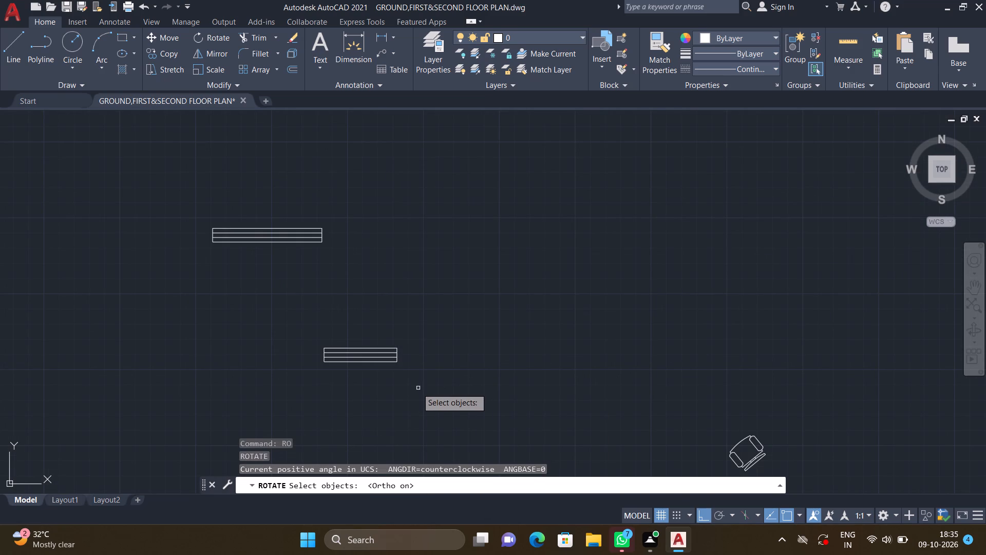
{"action": "double_click", "coordinate": [413, 390]}
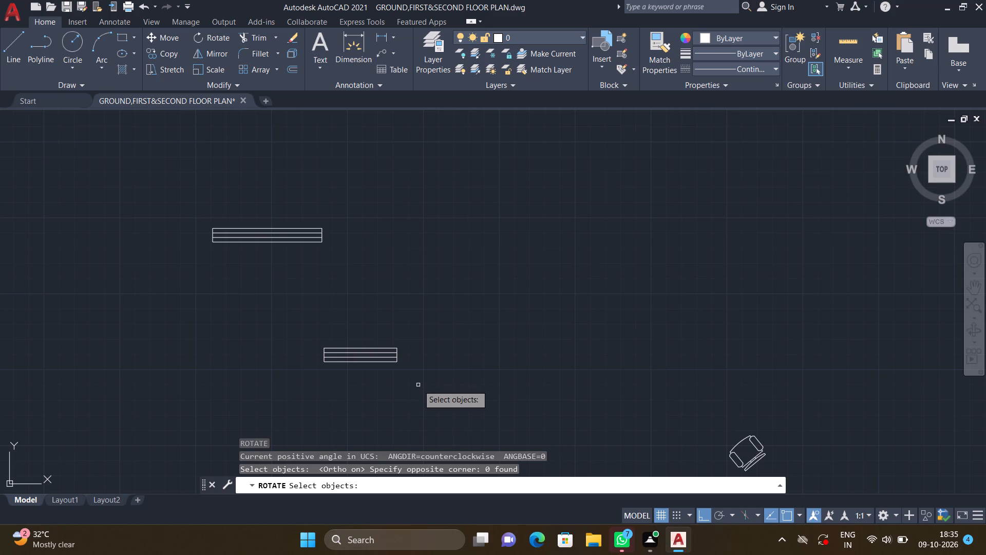
{"action": "key", "text": "F8"}
{"action": "key", "text": "r"}
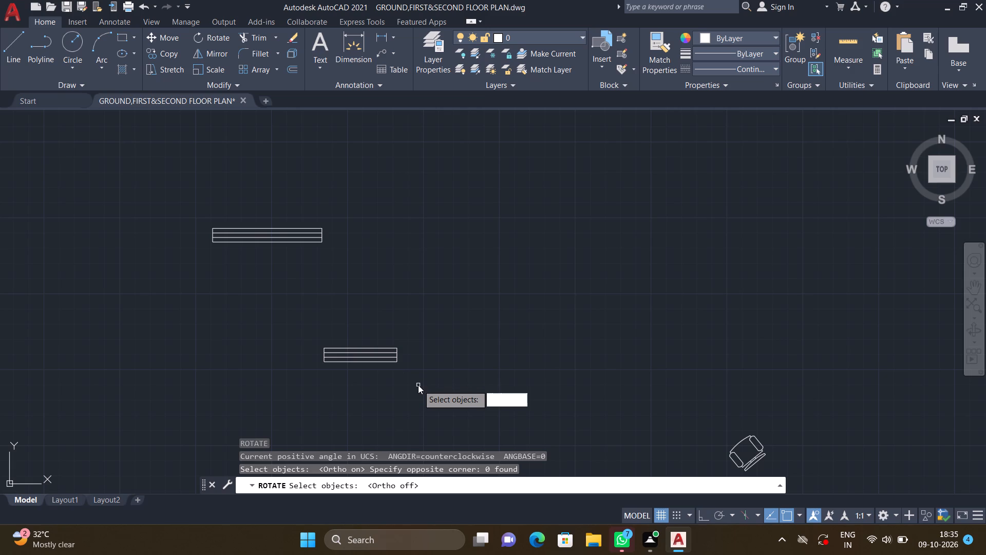
{"action": "key", "text": "o"}
{"action": "key", "text": "Return"}
{"action": "double_click", "coordinate": [419, 395]}
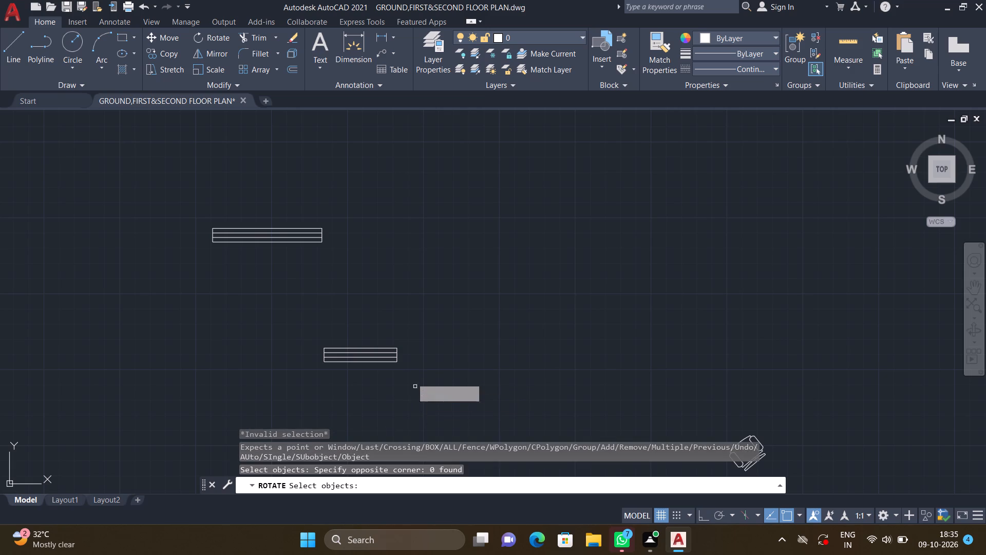
{"action": "left_click_drag", "start_coordinate": [412, 374], "coordinate": [331, 347]}
{"action": "left_click_drag", "start_coordinate": [306, 356], "coordinate": [300, 358]}
{"action": "left_click_drag", "start_coordinate": [292, 361], "coordinate": [284, 365]}
{"action": "left_click_drag", "start_coordinate": [281, 366], "coordinate": [270, 377]}
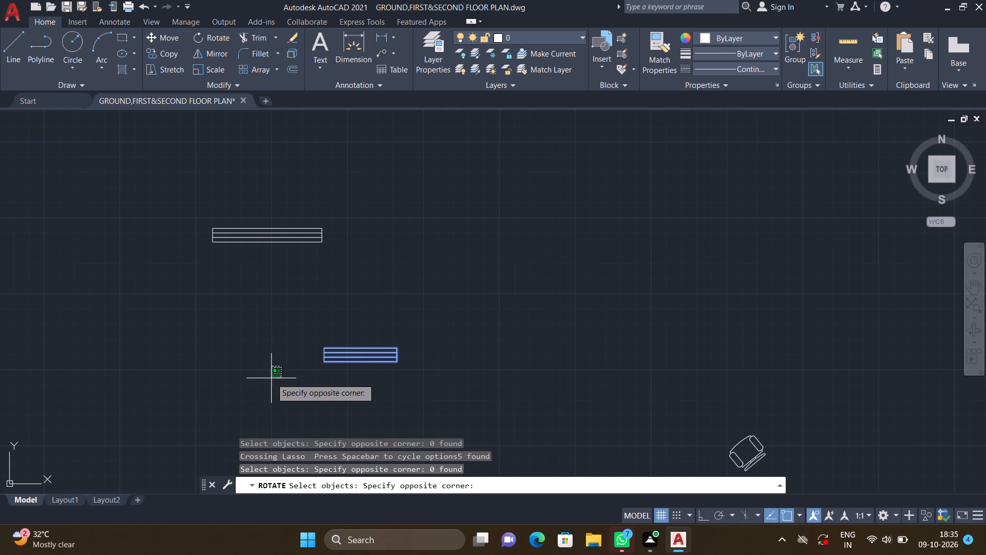
{"action": "left_click", "coordinate": [370, 341]}
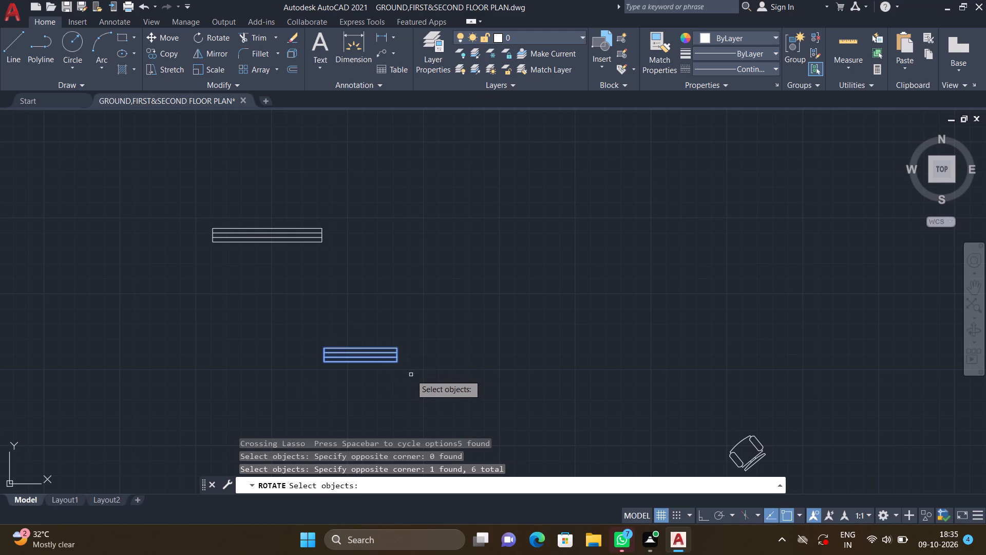
{"action": "key", "text": "Return"}
{"action": "scroll", "coordinate": [306, 370], "scroll_direction": "up", "scroll_amount": 1}
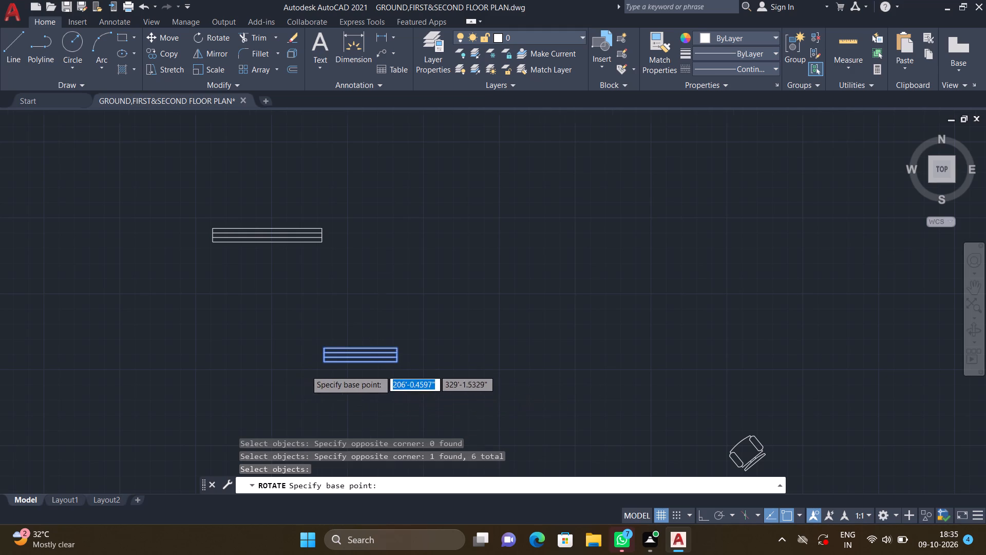
{"action": "double_click", "coordinate": [333, 337]}
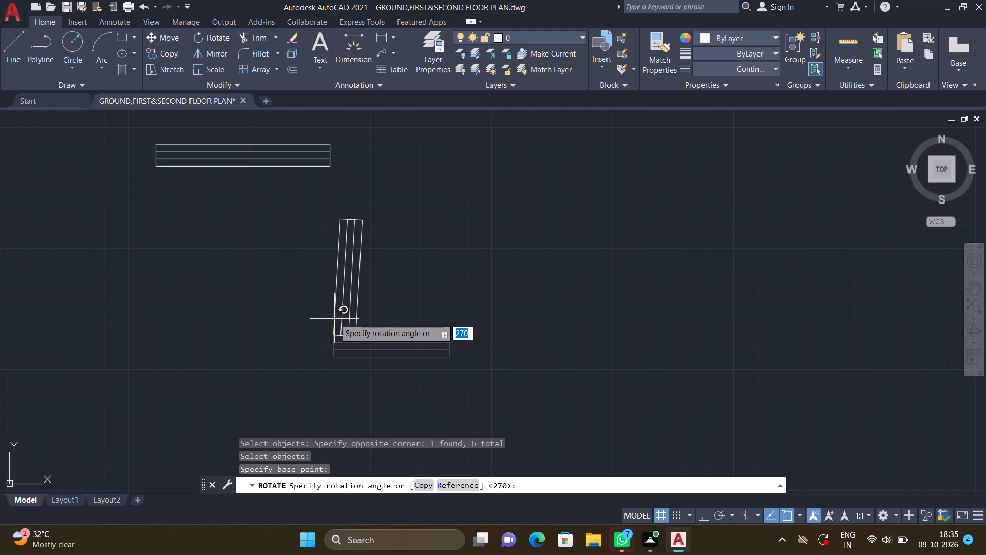
{"action": "key", "text": "F8"}
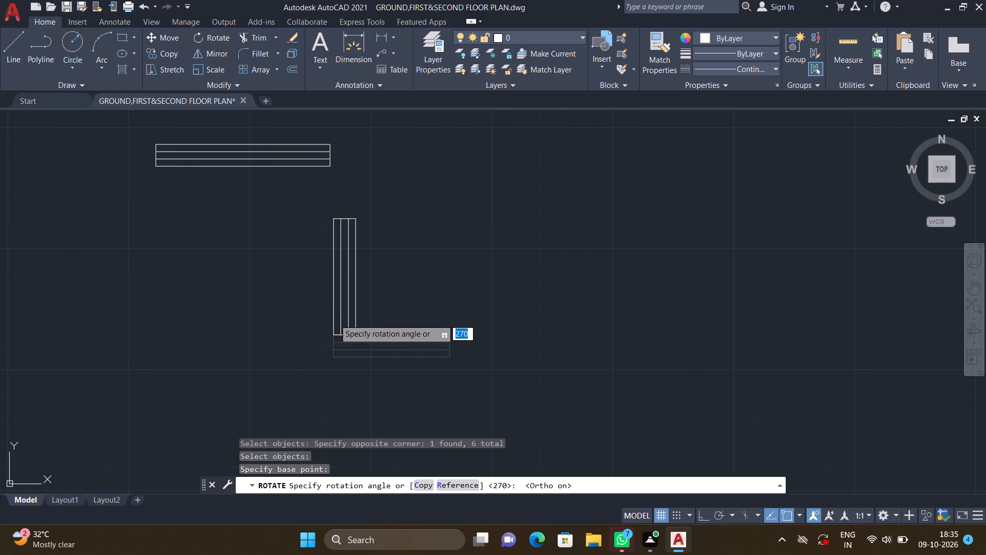
{"action": "double_click", "coordinate": [318, 210]}
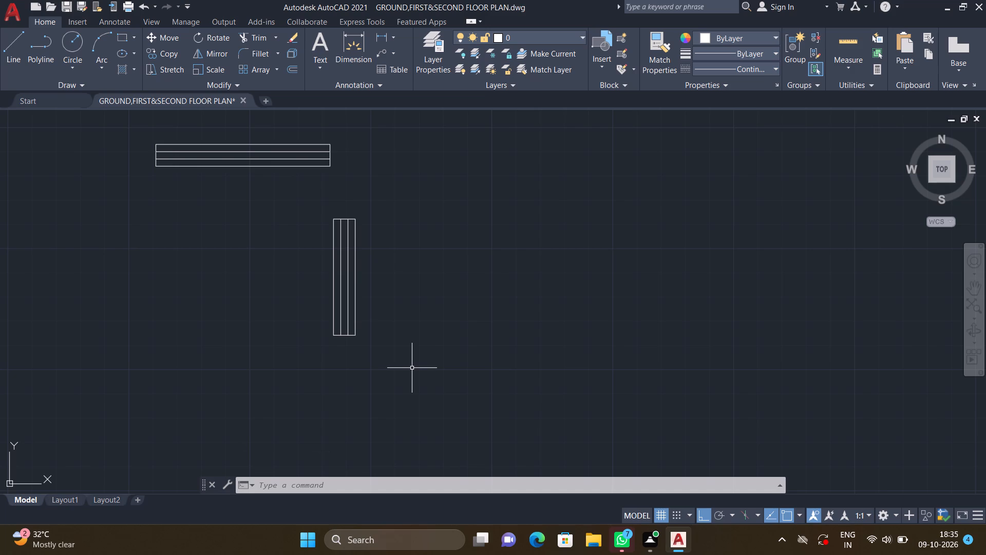
Copy all six lines of the shorter vertical window symbol by its northwest corner into the east wall, just south of the eastern kitchen counter.
{"action": "key", "text": "c"}
{"action": "key", "text": "o"}
{"action": "key", "text": "Return"}
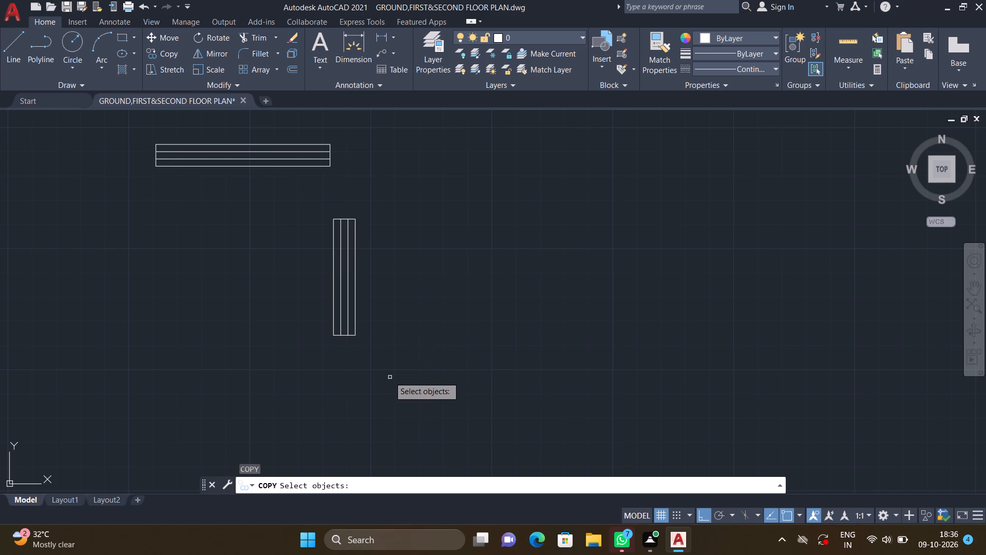
{"action": "left_click", "coordinate": [374, 354]}
{"action": "left_click", "coordinate": [370, 349]}
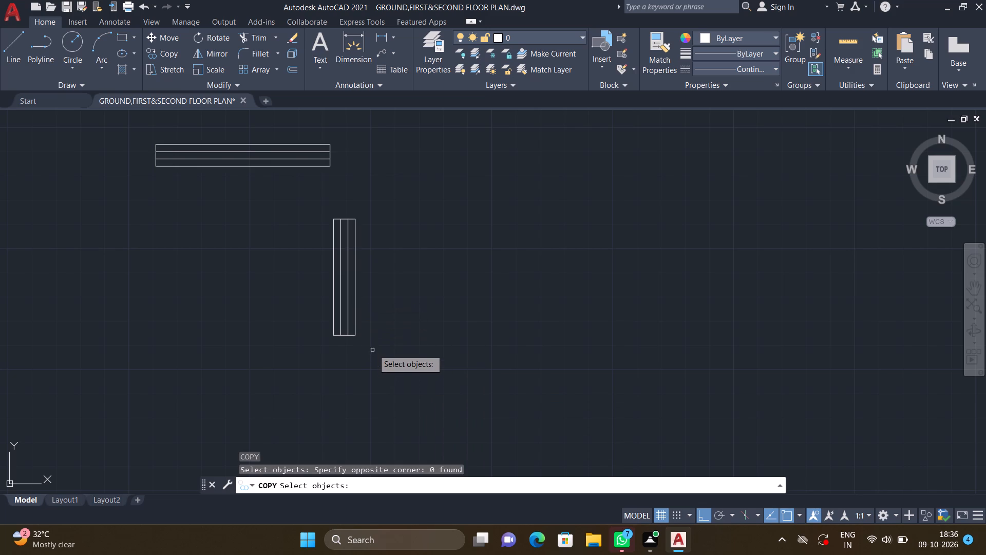
{"action": "left_click", "coordinate": [373, 349]}
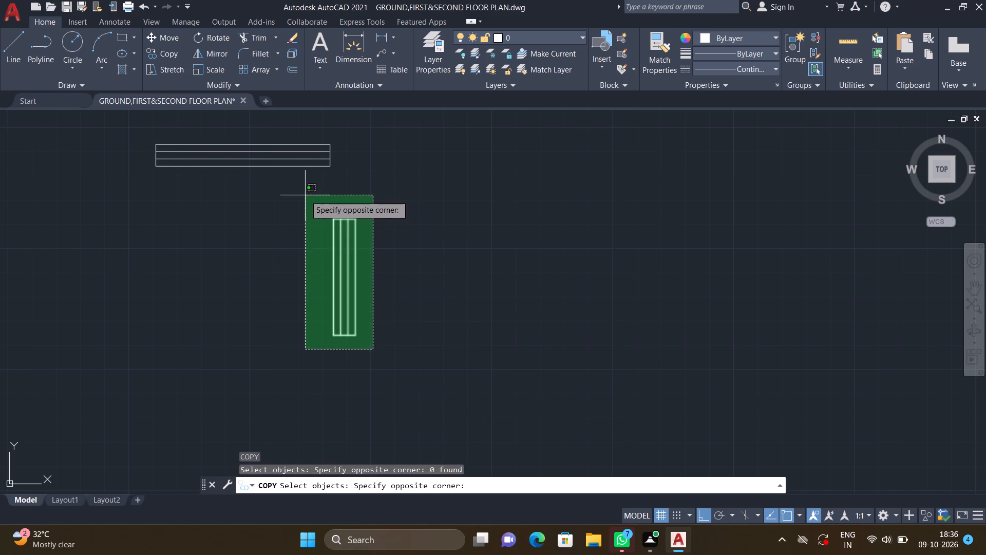
{"action": "left_click", "coordinate": [305, 195]}
{"action": "key", "text": "Return"}
{"action": "scroll", "coordinate": [316, 217], "scroll_direction": "up", "scroll_amount": 2}
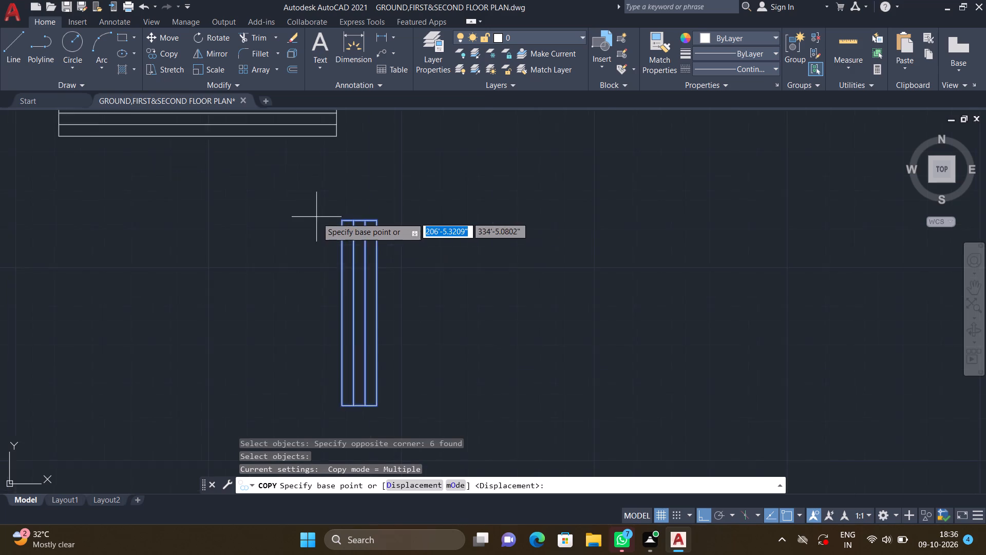
{"action": "scroll", "coordinate": [317, 218], "scroll_direction": "up", "scroll_amount": 1}
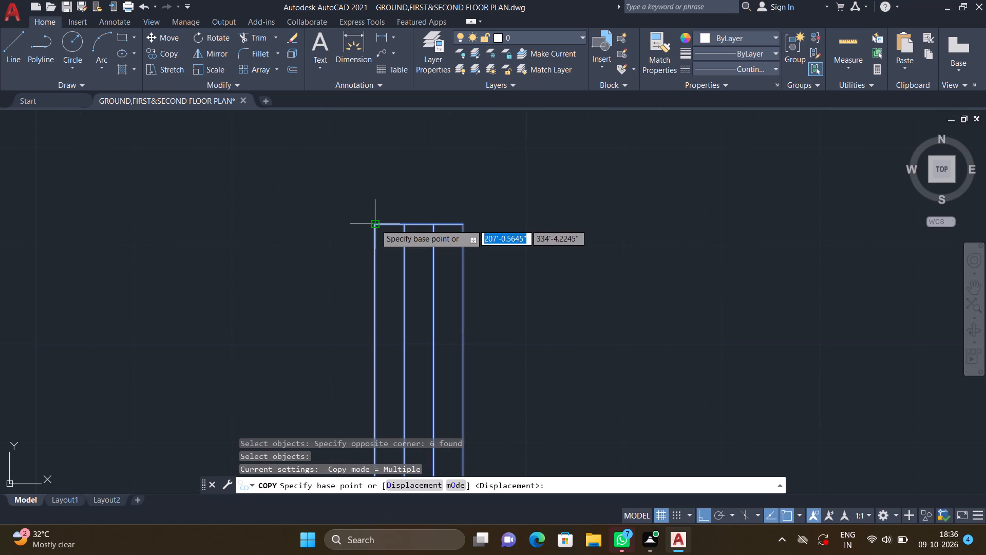
{"action": "double_click", "coordinate": [377, 224]}
{"action": "scroll", "coordinate": [613, 289], "scroll_direction": "down", "scroll_amount": 1}
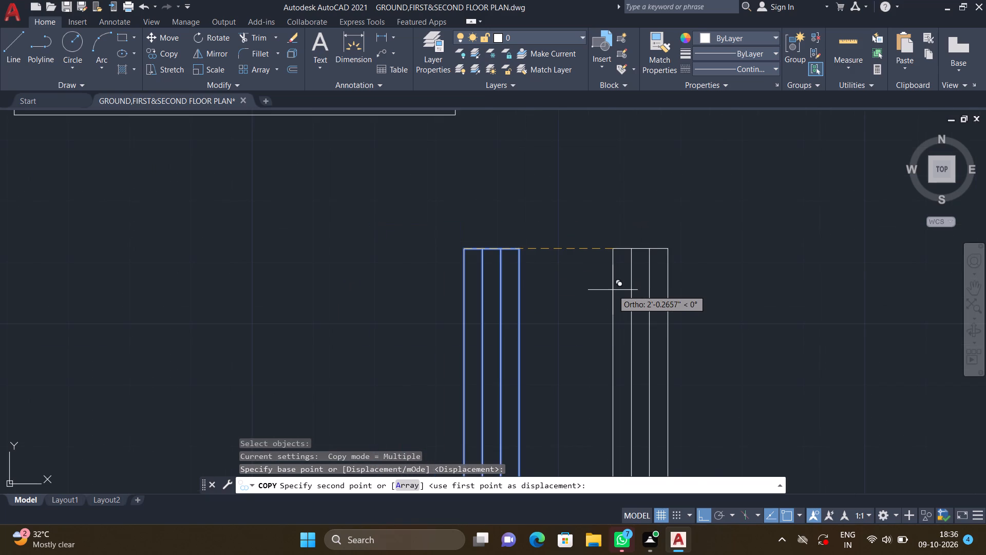
{"action": "key", "text": "F8"}
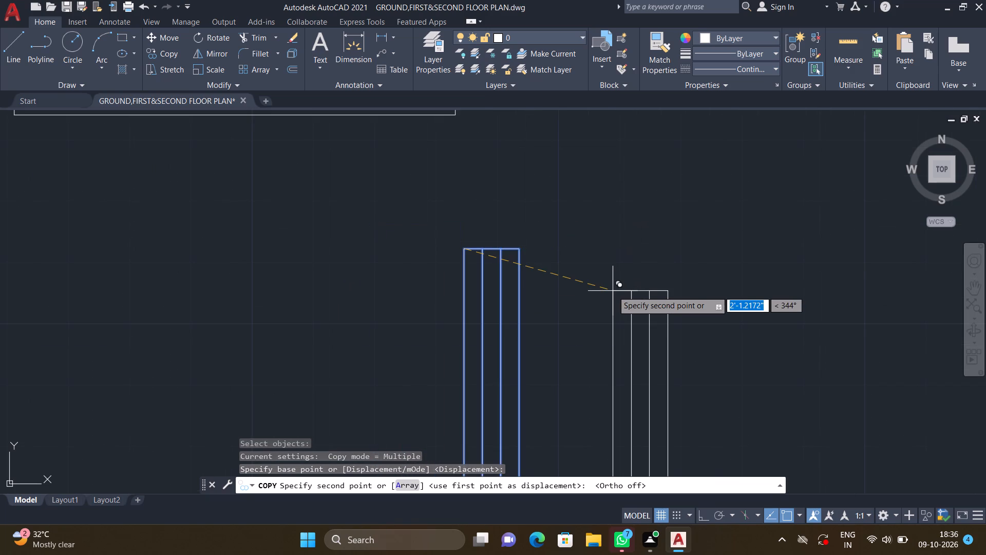
{"action": "scroll", "coordinate": [615, 299], "scroll_direction": "down", "scroll_amount": 3}
{"action": "middle_click_drag", "start_coordinate": [629, 322], "coordinate": [552, 301]}
{"action": "scroll", "coordinate": [552, 303], "scroll_direction": "down", "scroll_amount": 3}
{"action": "middle_click_drag", "start_coordinate": [625, 320], "coordinate": [471, 222]}
{"action": "scroll", "coordinate": [452, 222], "scroll_direction": "down", "scroll_amount": 1}
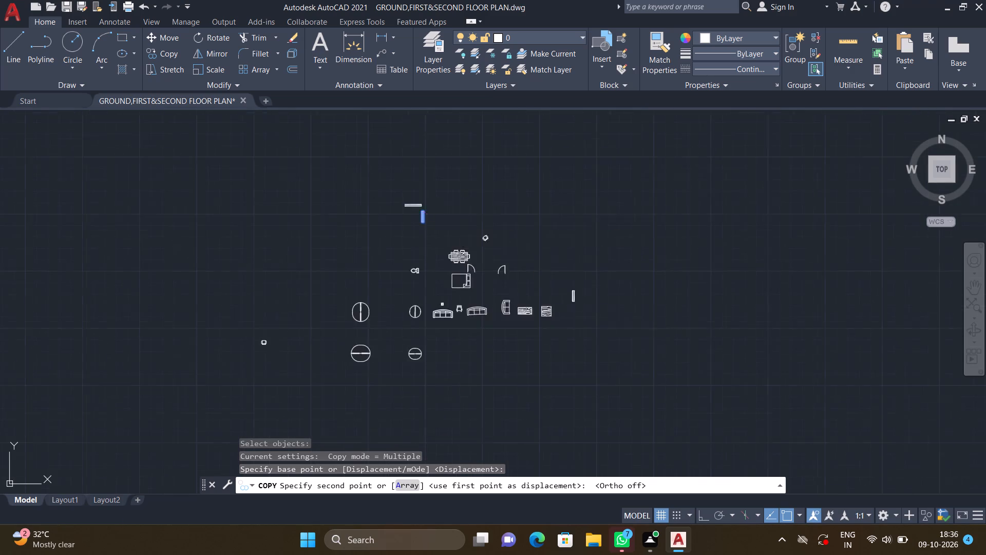
{"action": "scroll", "coordinate": [454, 224], "scroll_direction": "down", "scroll_amount": 2}
{"action": "middle_click_drag", "start_coordinate": [570, 253], "coordinate": [433, 229]}
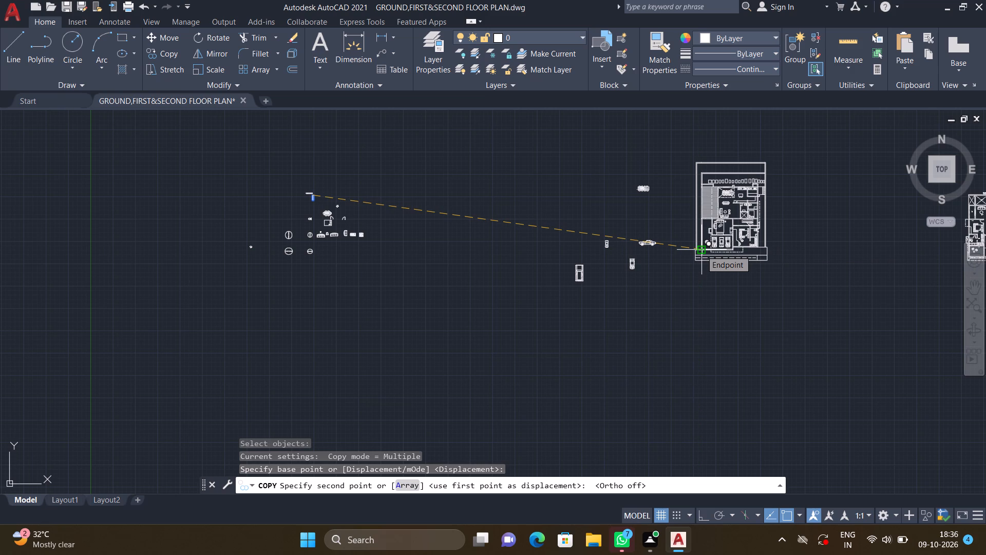
{"action": "scroll", "coordinate": [698, 259], "scroll_direction": "down", "scroll_amount": 1}
{"action": "middle_click_drag", "start_coordinate": [700, 290], "coordinate": [601, 292]}
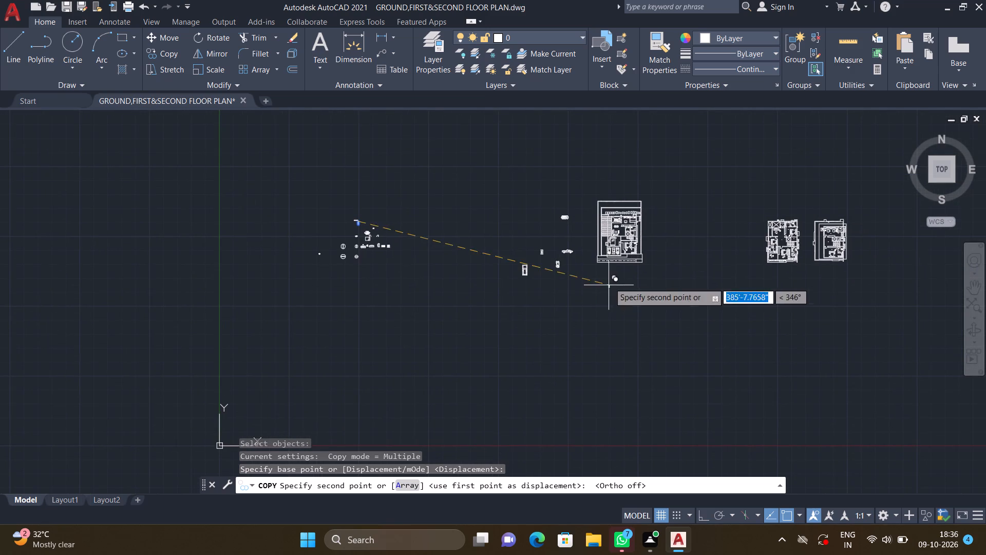
{"action": "scroll", "coordinate": [657, 224], "scroll_direction": "up", "scroll_amount": 2}
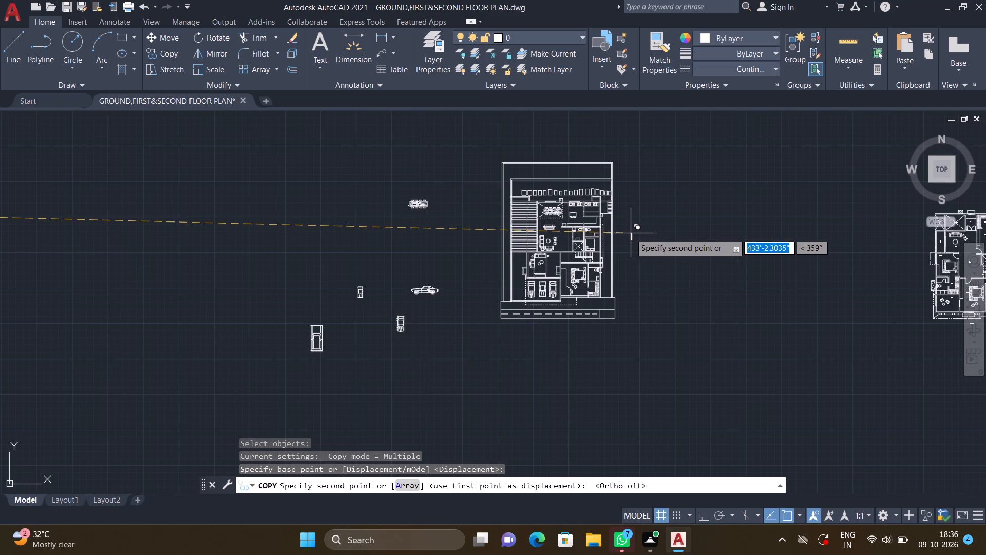
{"action": "scroll", "coordinate": [595, 226], "scroll_direction": "up", "scroll_amount": 3}
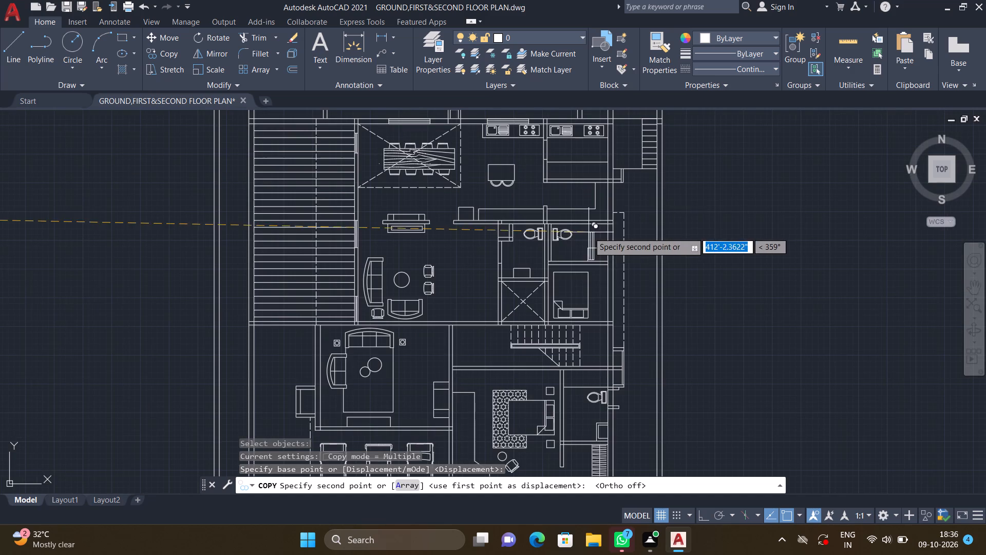
{"action": "scroll", "coordinate": [605, 197], "scroll_direction": "up", "scroll_amount": 2}
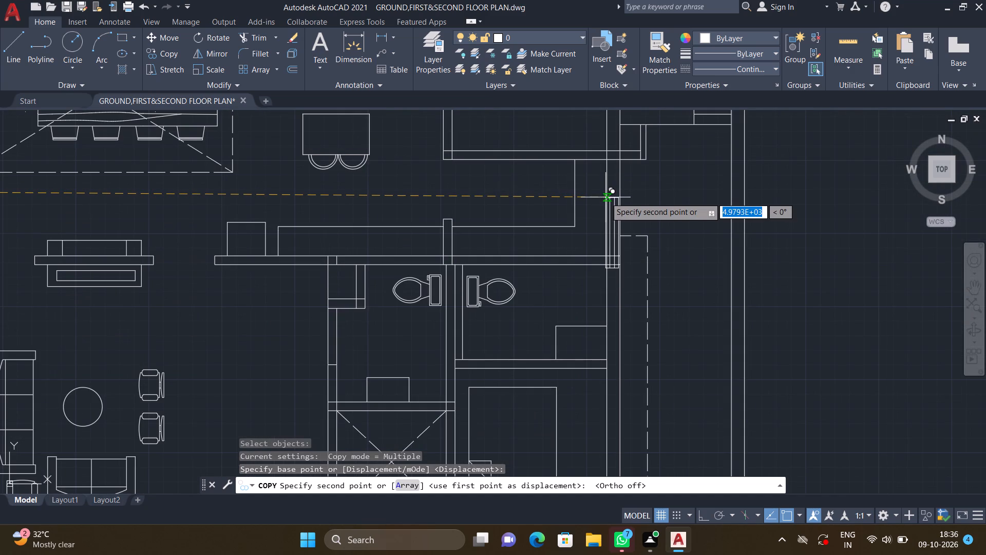
{"action": "scroll", "coordinate": [604, 207], "scroll_direction": "down", "scroll_amount": 2}
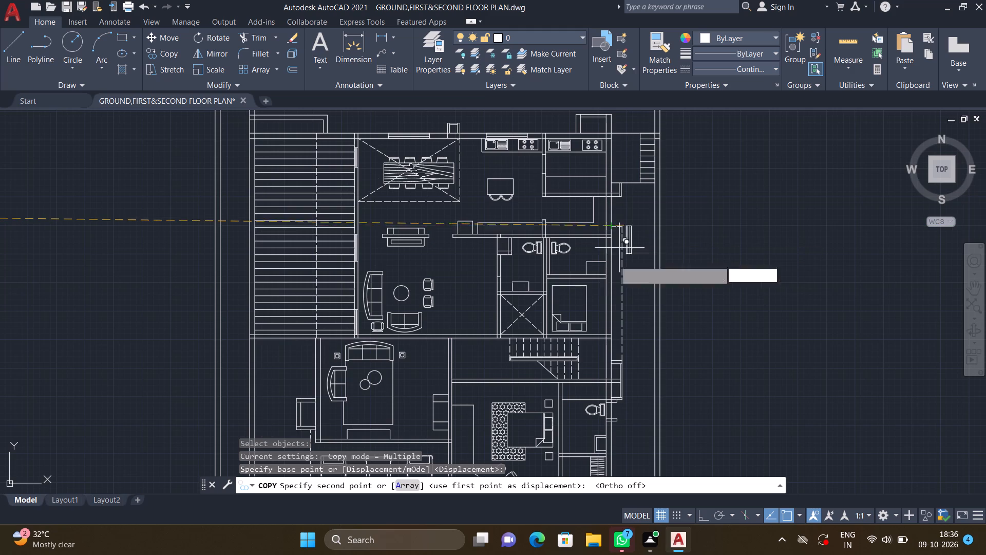
{"action": "scroll", "coordinate": [603, 274], "scroll_direction": "up", "scroll_amount": 2}
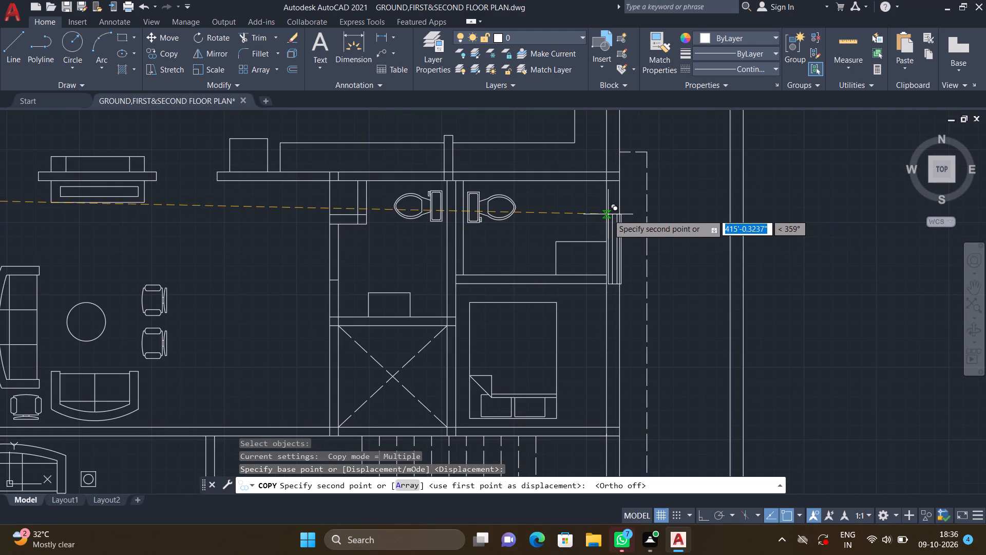
{"action": "scroll", "coordinate": [604, 249], "scroll_direction": "down", "scroll_amount": 2}
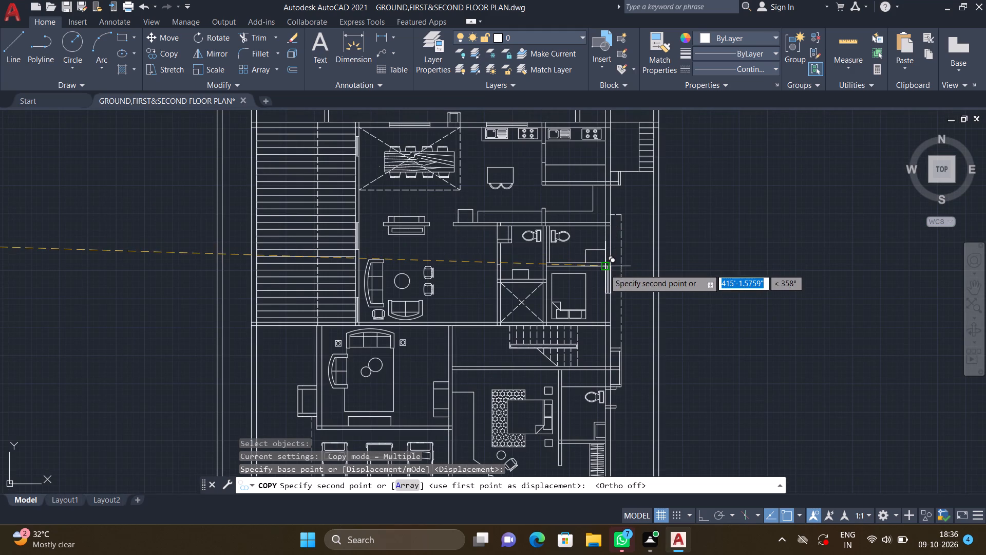
{"action": "middle_click_drag", "start_coordinate": [621, 184], "coordinate": [617, 261]}
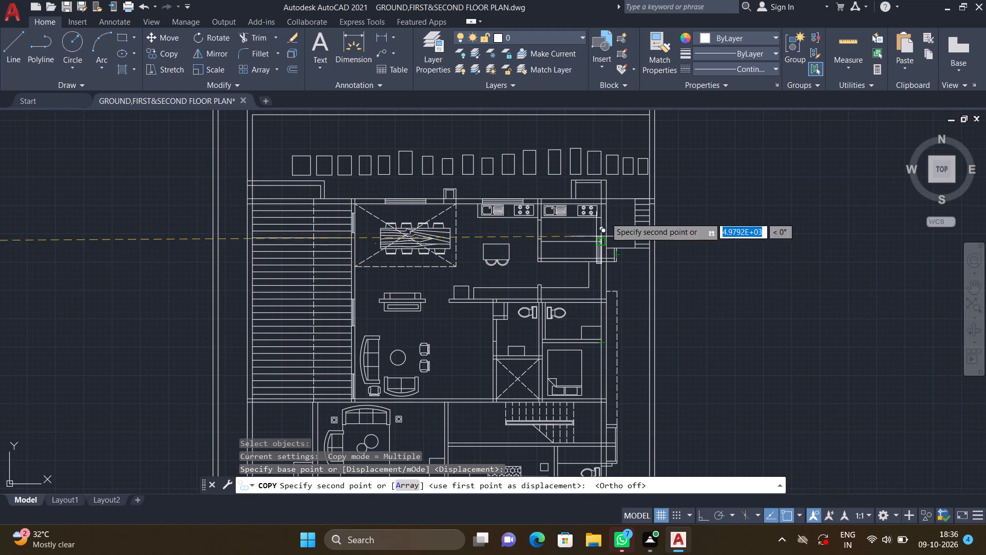
{"action": "scroll", "coordinate": [603, 226], "scroll_direction": "up", "scroll_amount": 4}
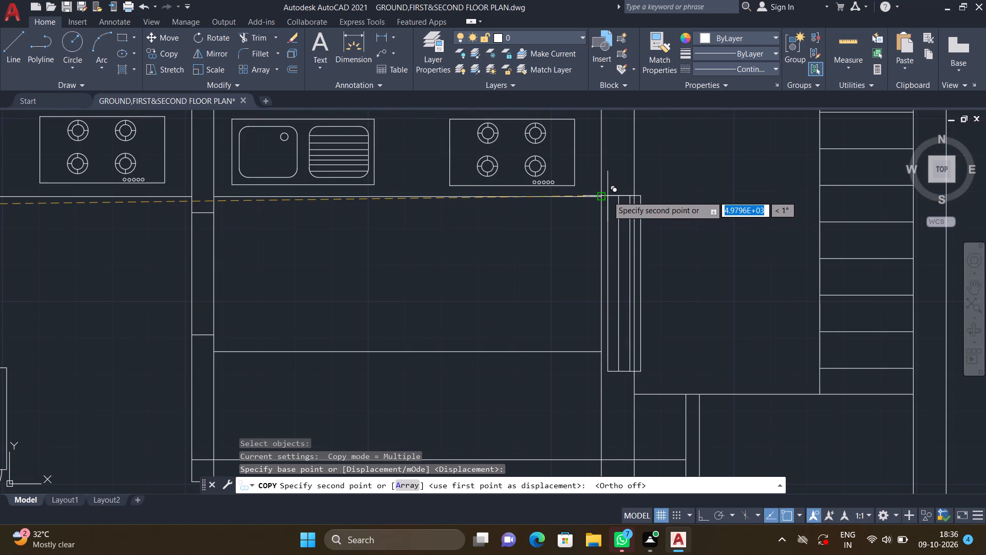
{"action": "scroll", "coordinate": [608, 196], "scroll_direction": "up", "scroll_amount": 3}
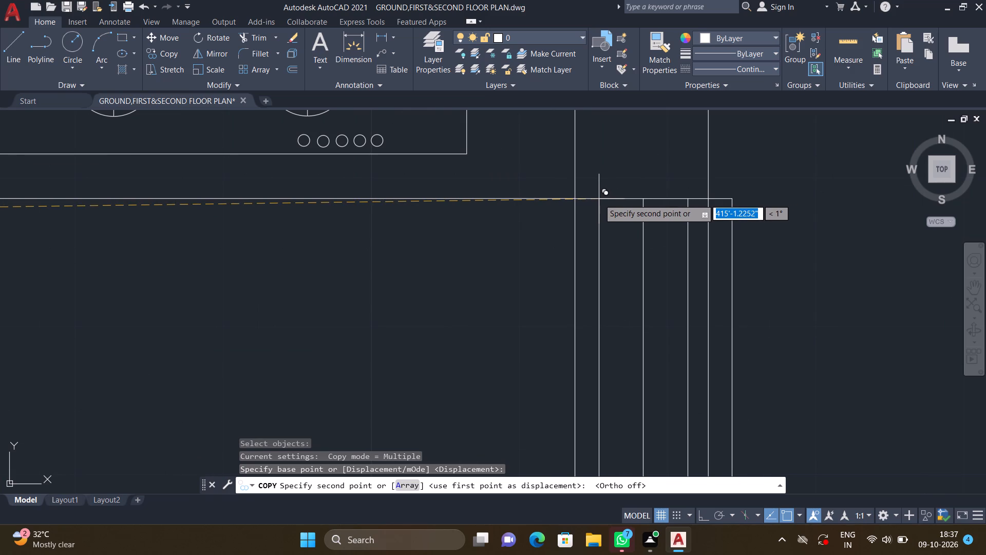
{"action": "scroll", "coordinate": [591, 203], "scroll_direction": "down", "scroll_amount": 6}
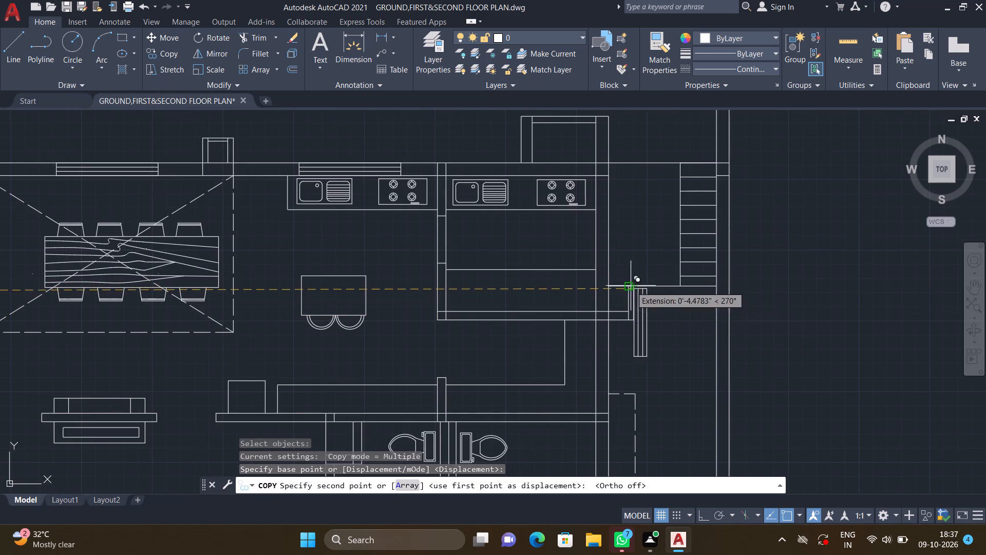
{"action": "scroll", "coordinate": [601, 219], "scroll_direction": "up", "scroll_amount": 3}
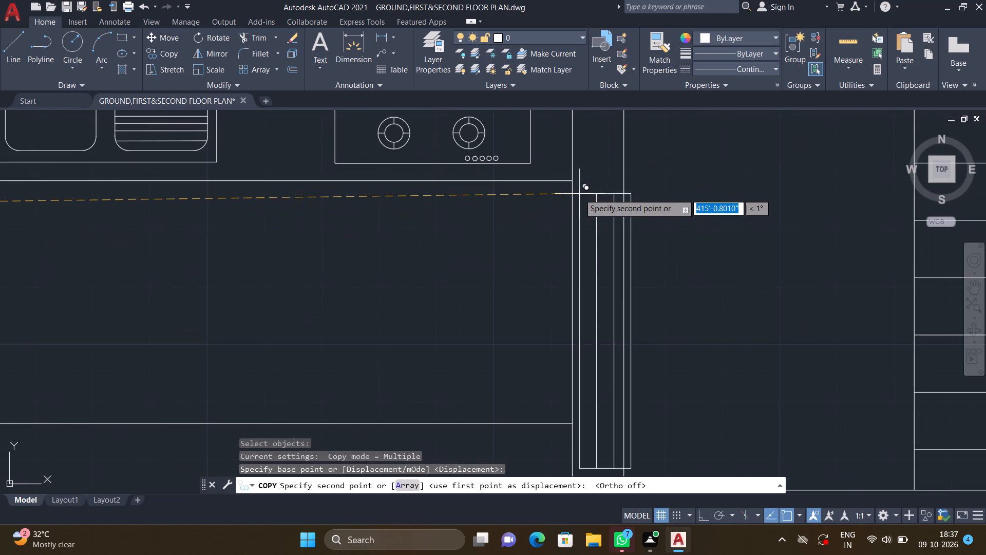
{"action": "scroll", "coordinate": [579, 195], "scroll_direction": "up", "scroll_amount": 6}
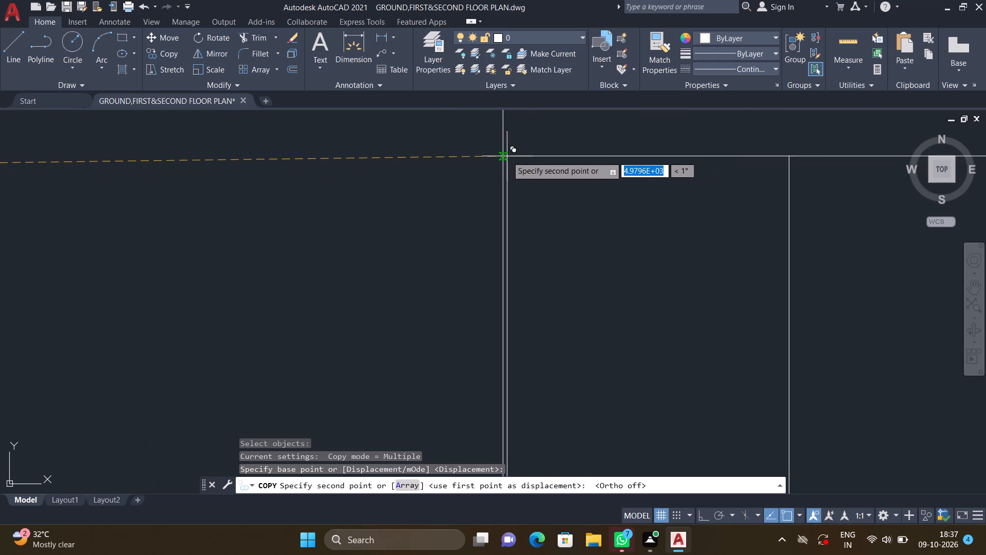
{"action": "double_click", "coordinate": [502, 154]}
Place another copy of the shorter vertical window symbol in the east wall beside the small bedroom's bed, northwest corner on the inner face.
{"action": "scroll", "coordinate": [556, 234], "scroll_direction": "down", "scroll_amount": 5}
{"action": "scroll", "coordinate": [644, 427], "scroll_direction": "down", "scroll_amount": 3}
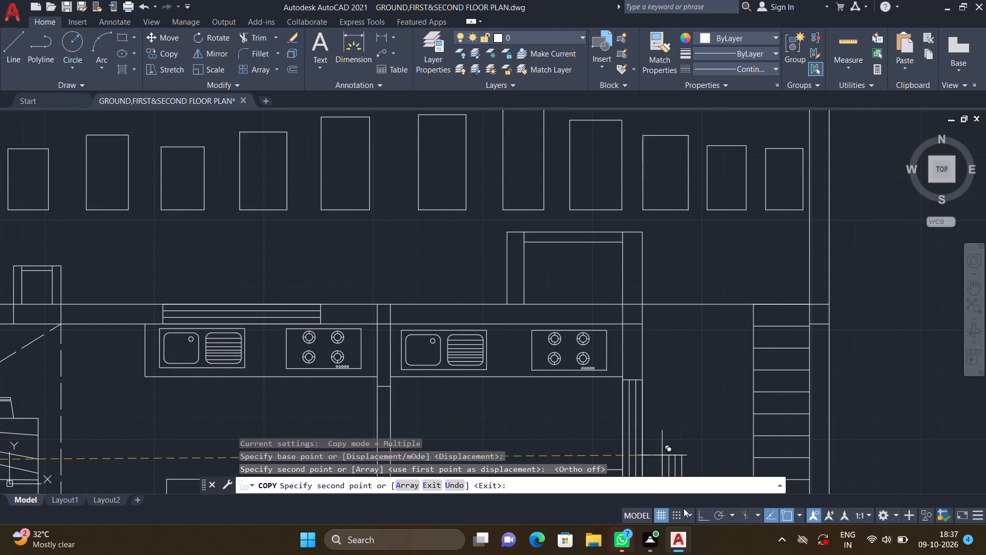
{"action": "scroll", "coordinate": [664, 490], "scroll_direction": "down", "scroll_amount": 1}
{"action": "middle_click_drag", "start_coordinate": [657, 482], "coordinate": [570, 324]}
{"action": "scroll", "coordinate": [553, 297], "scroll_direction": "down", "scroll_amount": 2}
{"action": "middle_click_drag", "start_coordinate": [602, 360], "coordinate": [559, 287]}
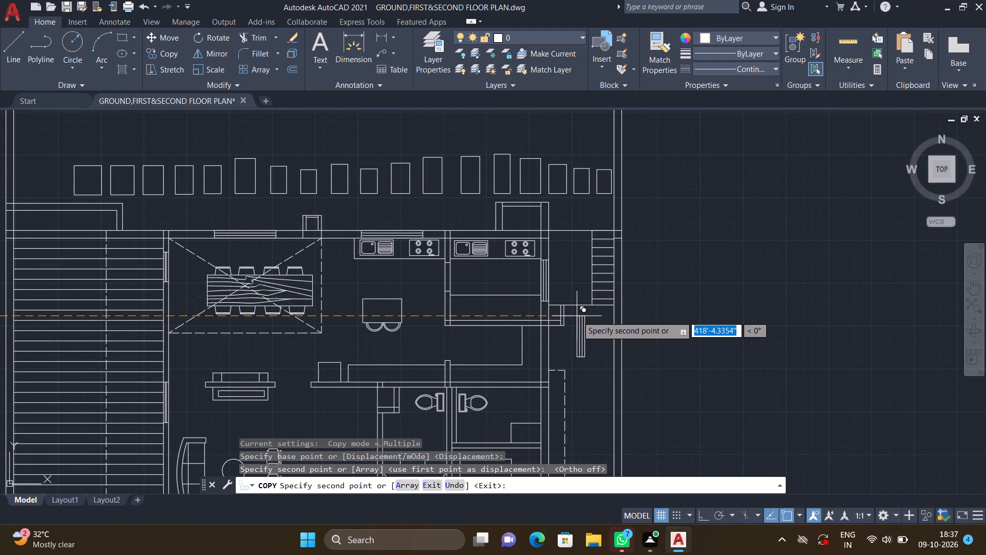
{"action": "scroll", "coordinate": [581, 331], "scroll_direction": "down", "scroll_amount": 2}
{"action": "middle_click_drag", "start_coordinate": [562, 335], "coordinate": [513, 228]}
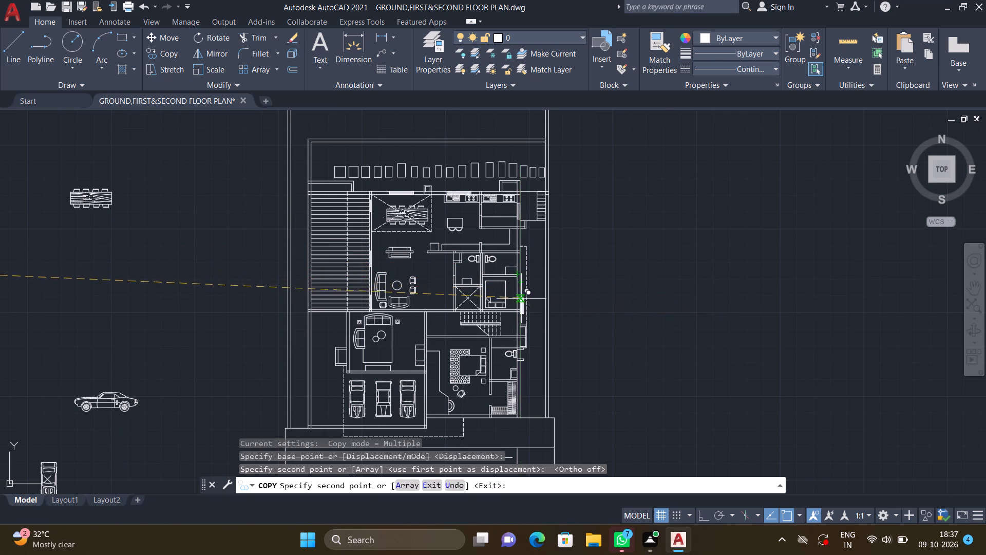
{"action": "scroll", "coordinate": [523, 301], "scroll_direction": "up", "scroll_amount": 4}
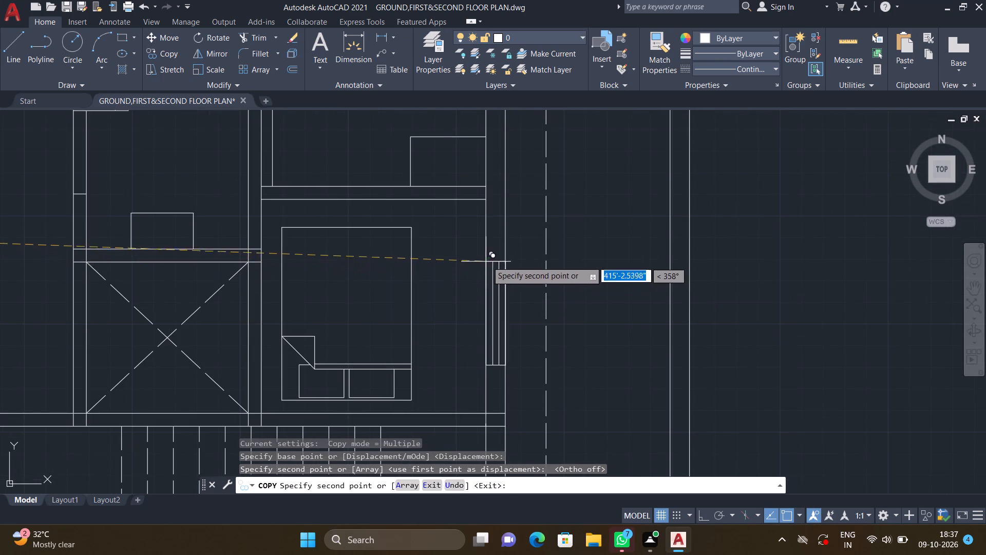
{"action": "scroll", "coordinate": [487, 258], "scroll_direction": "up", "scroll_amount": 5}
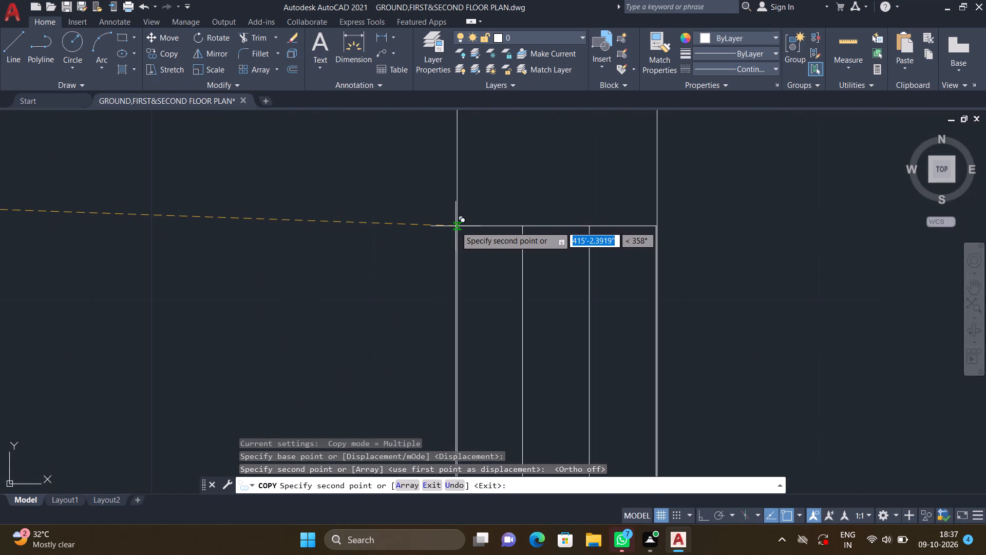
{"action": "double_click", "coordinate": [456, 223]}
Place a copy of the shorter vertical window symbol in the east wall beside the staircase, starting at the wall corner just north of it.
{"action": "scroll", "coordinate": [488, 272], "scroll_direction": "down", "scroll_amount": 5}
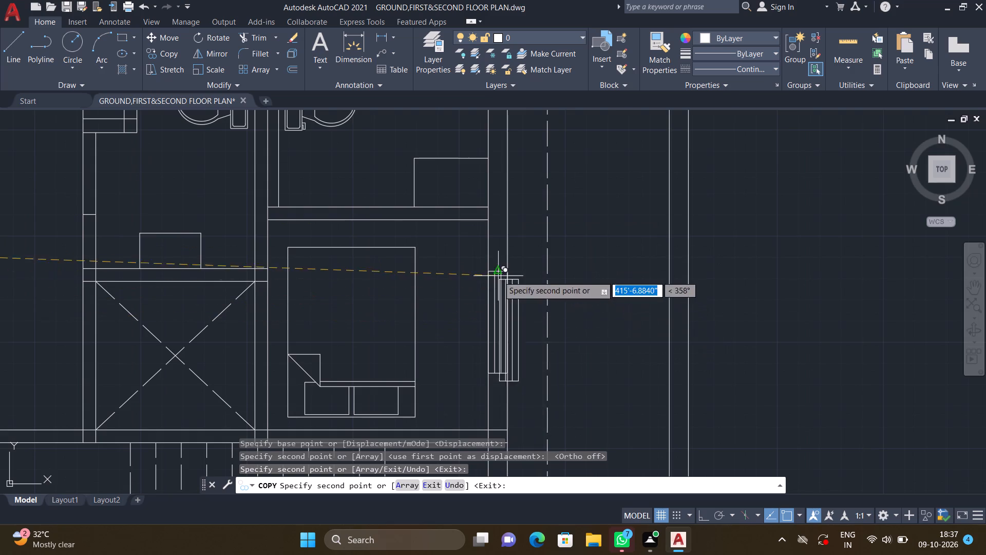
{"action": "scroll", "coordinate": [503, 284], "scroll_direction": "down", "scroll_amount": 3}
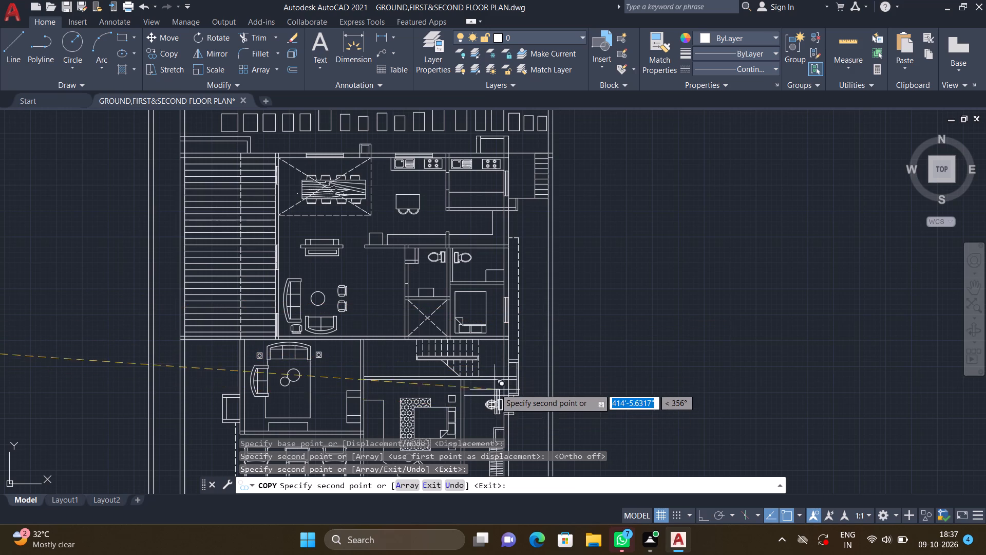
{"action": "scroll", "coordinate": [496, 386], "scroll_direction": "up", "scroll_amount": 2}
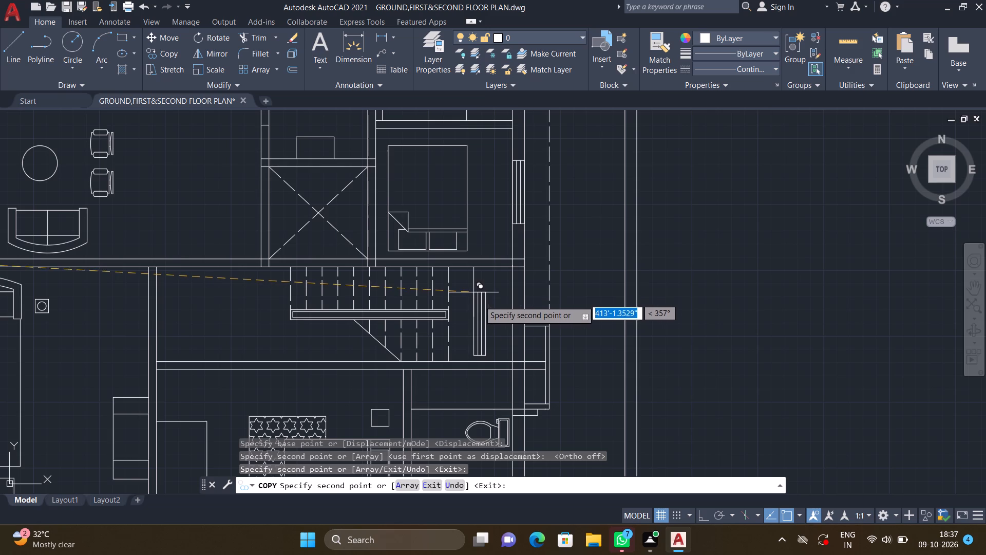
{"action": "scroll", "coordinate": [517, 277], "scroll_direction": "up", "scroll_amount": 3}
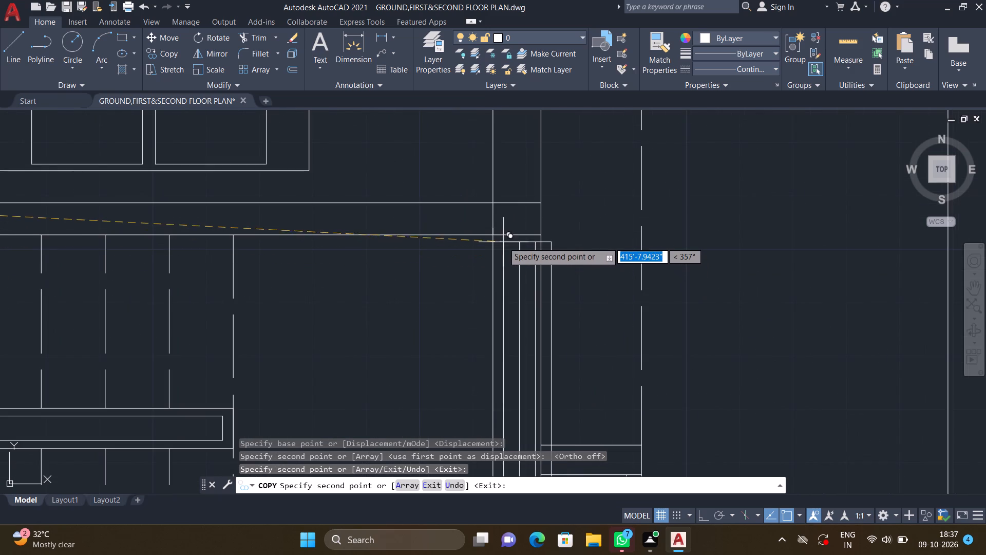
{"action": "scroll", "coordinate": [502, 242], "scroll_direction": "up", "scroll_amount": 4}
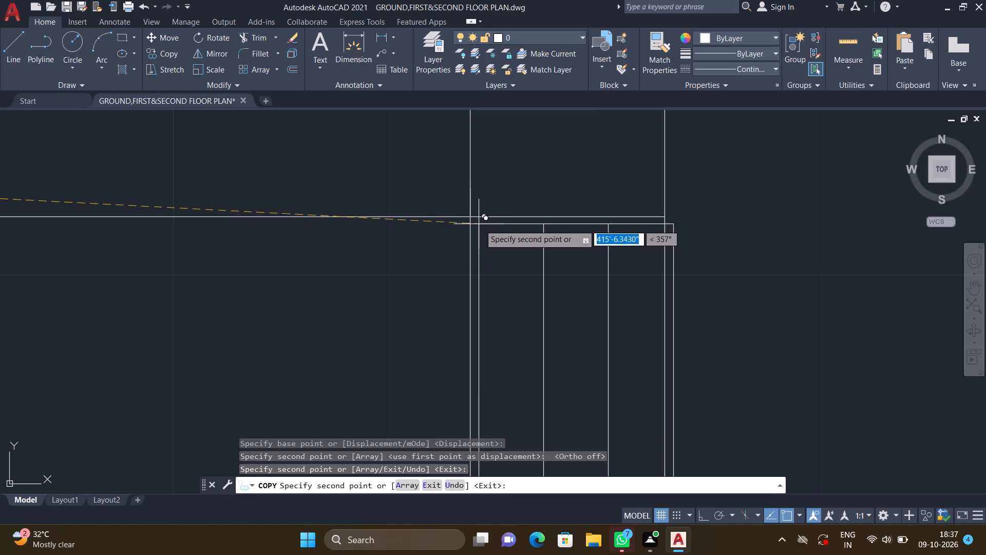
{"action": "scroll", "coordinate": [481, 226], "scroll_direction": "up", "scroll_amount": 3}
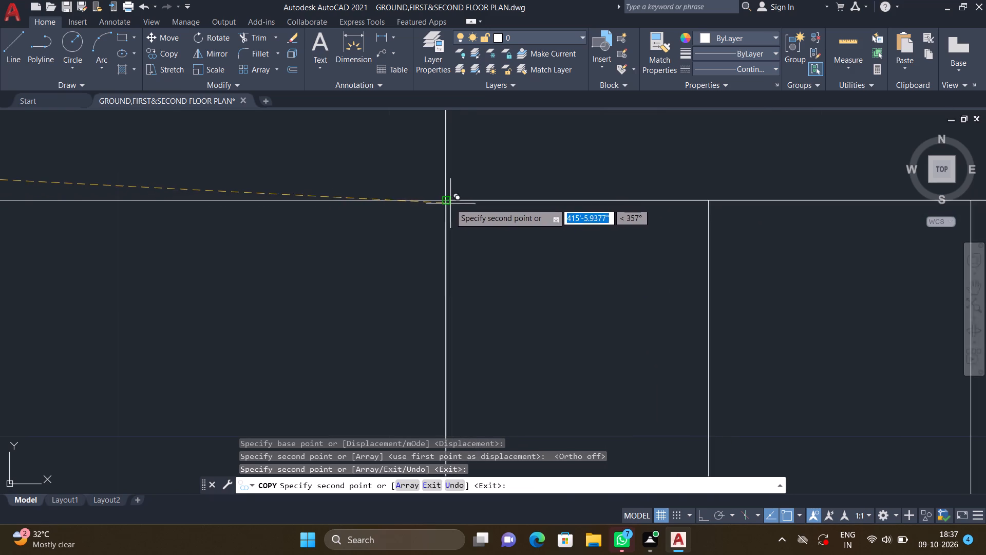
{"action": "double_click", "coordinate": [447, 201]}
Finish copying windows and draw a vertical line about 2'-4" long inside the east wall beside the southern bedroom's toilet, between the two projecting ledges.
{"action": "scroll", "coordinate": [495, 264], "scroll_direction": "down", "scroll_amount": 9}
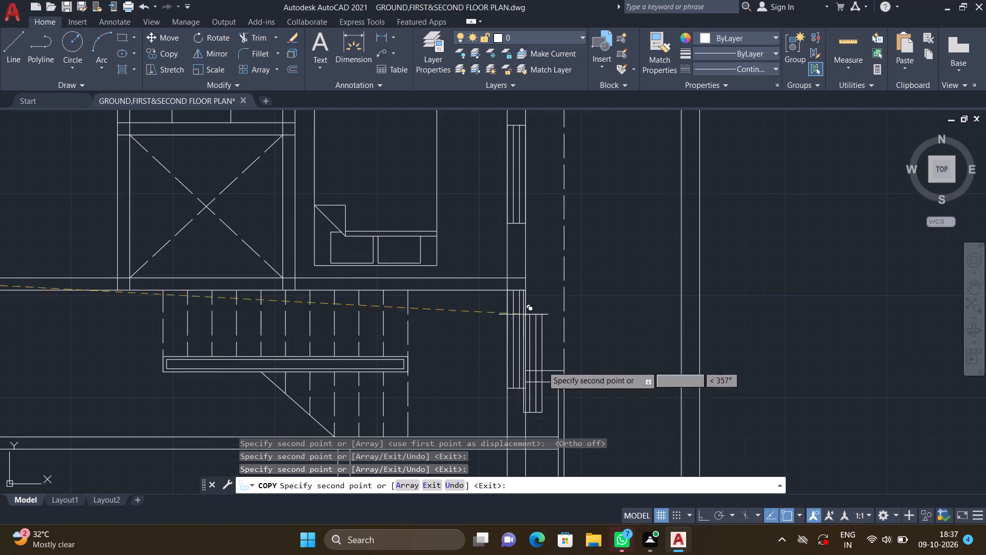
{"action": "middle_click_drag", "start_coordinate": [530, 369], "coordinate": [510, 293]}
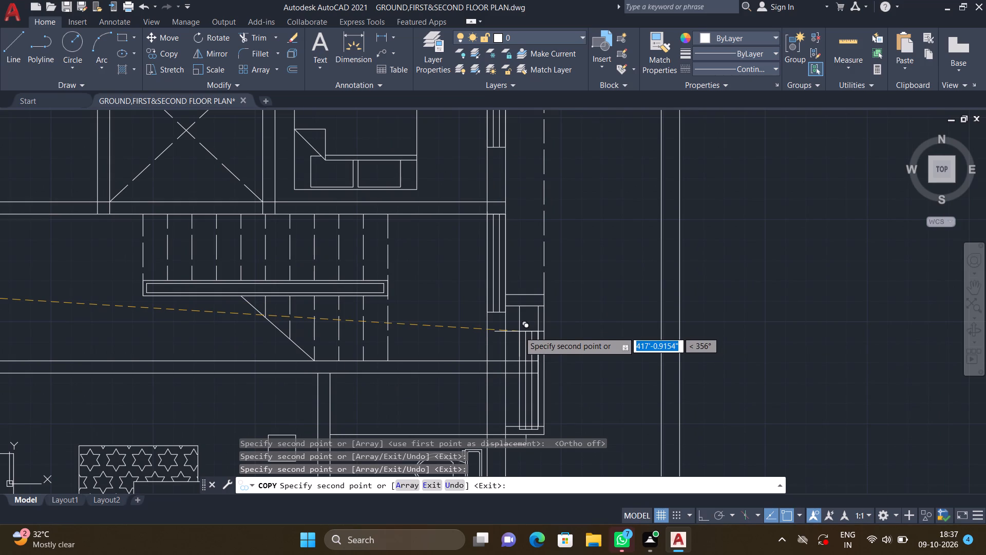
{"action": "scroll", "coordinate": [519, 341], "scroll_direction": "down", "scroll_amount": 2}
{"action": "middle_click_drag", "start_coordinate": [506, 332], "coordinate": [500, 313]}
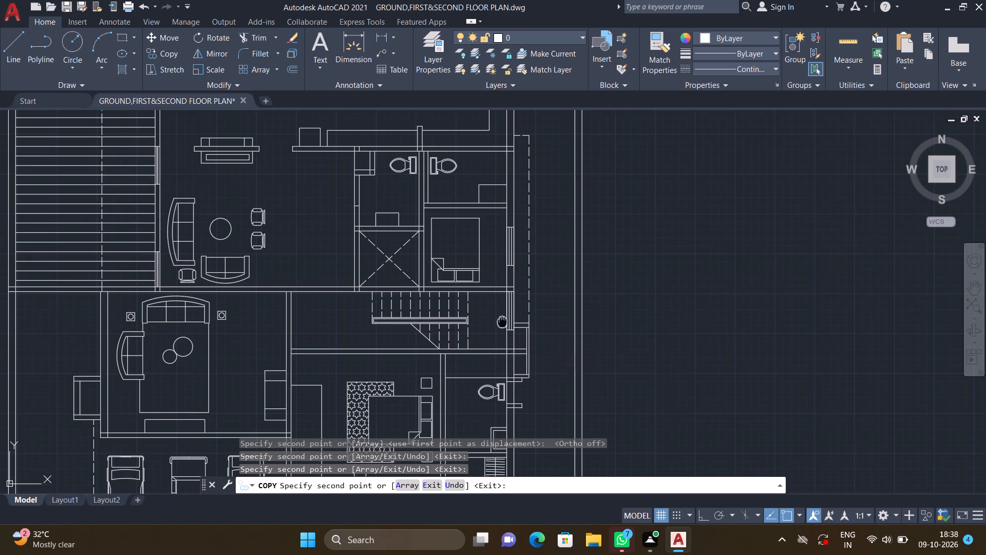
{"action": "middle_click_drag", "start_coordinate": [500, 313], "coordinate": [494, 289]}
{"action": "scroll", "coordinate": [496, 290], "scroll_direction": "down", "scroll_amount": 1}
{"action": "middle_click_drag", "start_coordinate": [490, 353], "coordinate": [485, 330]}
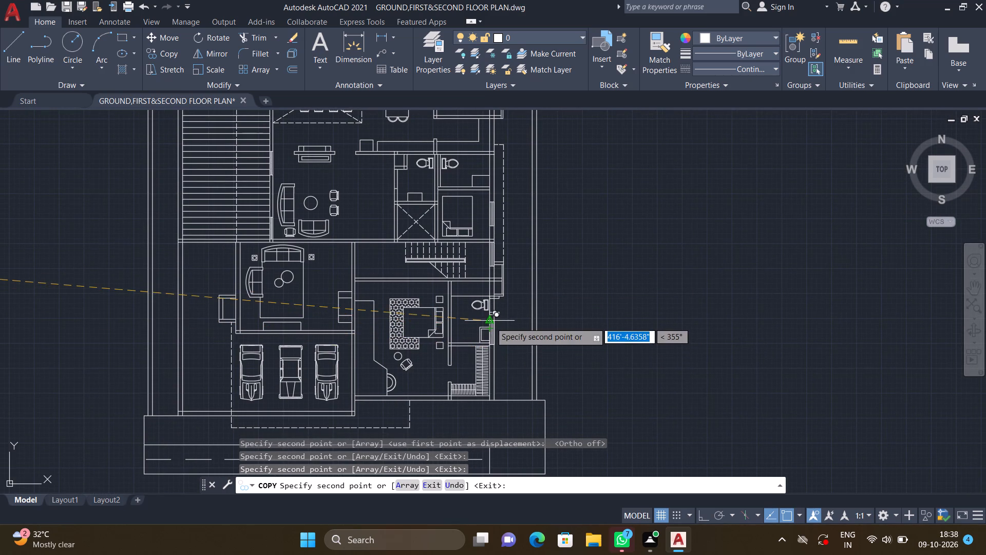
{"action": "scroll", "coordinate": [490, 320], "scroll_direction": "up", "scroll_amount": 3}
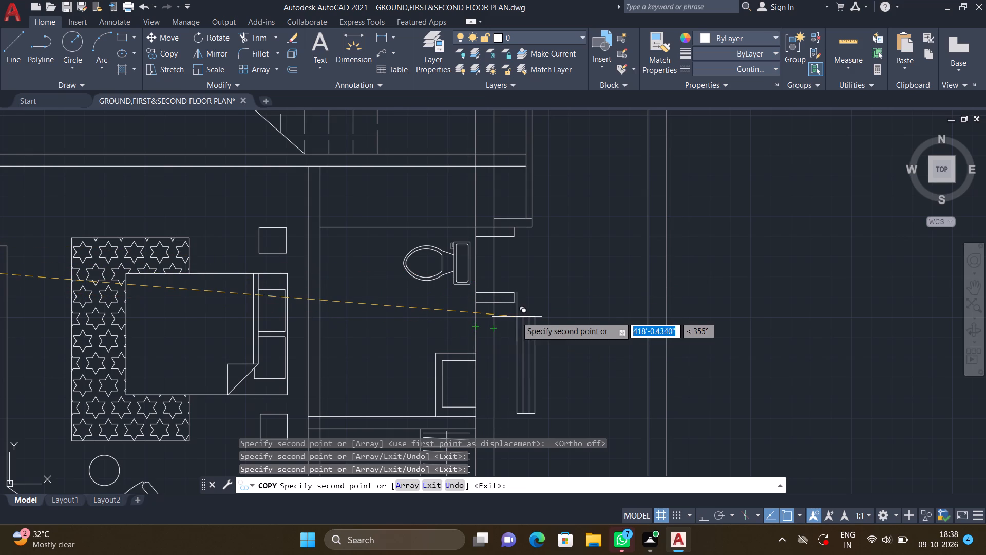
{"action": "key", "text": "Return"}
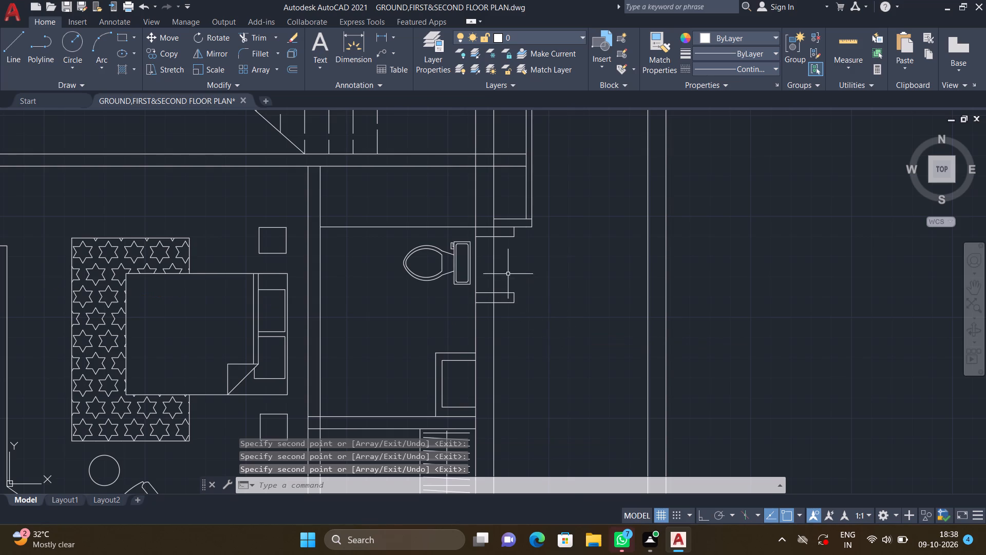
{"action": "scroll", "coordinate": [478, 251], "scroll_direction": "up", "scroll_amount": 2}
{"action": "key", "text": "l"}
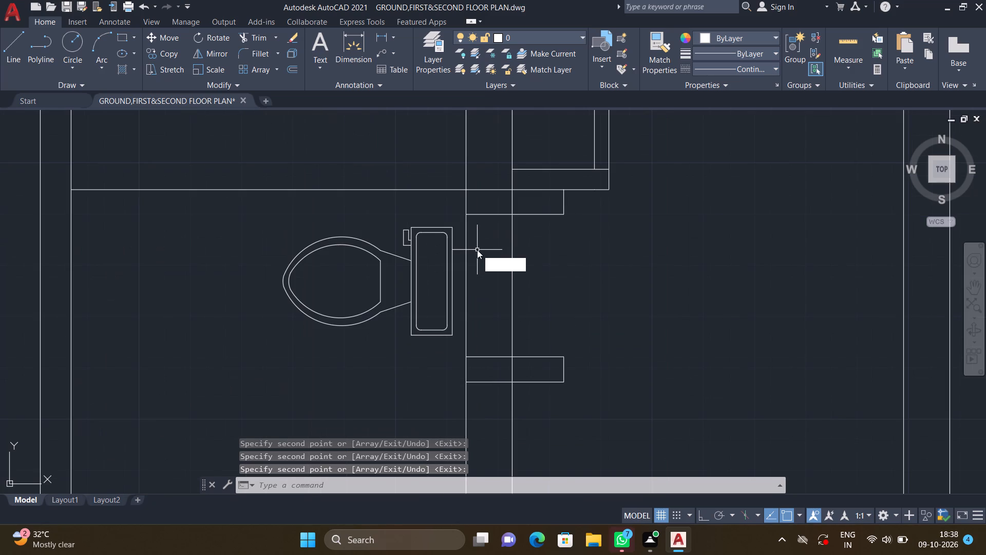
{"action": "key", "text": "Return"}
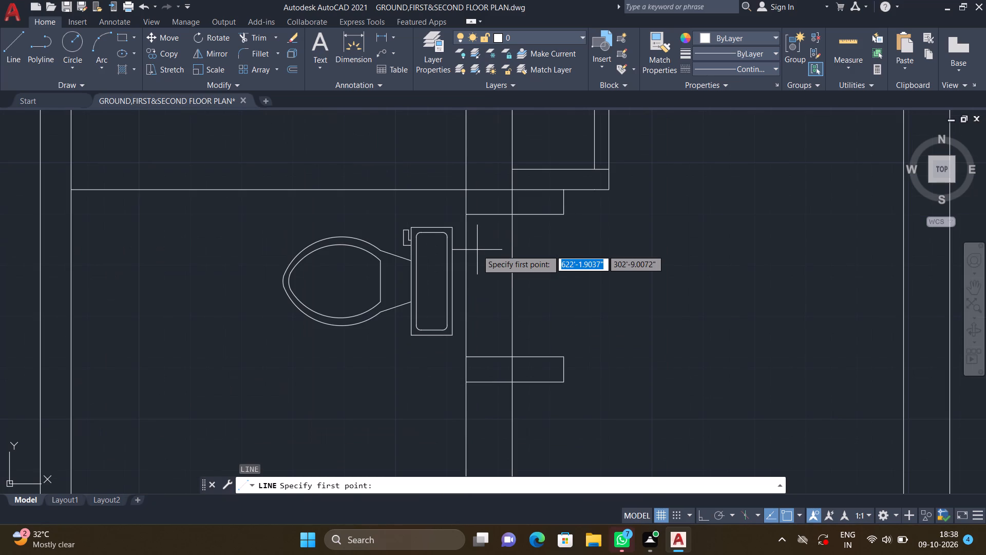
{"action": "key", "text": "F8"}
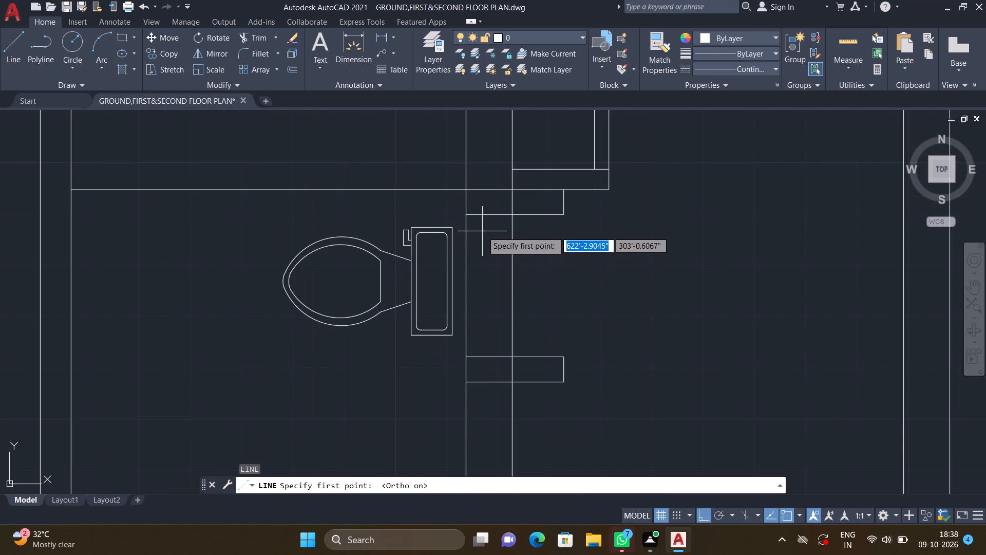
{"action": "scroll", "coordinate": [481, 221], "scroll_direction": "up", "scroll_amount": 2}
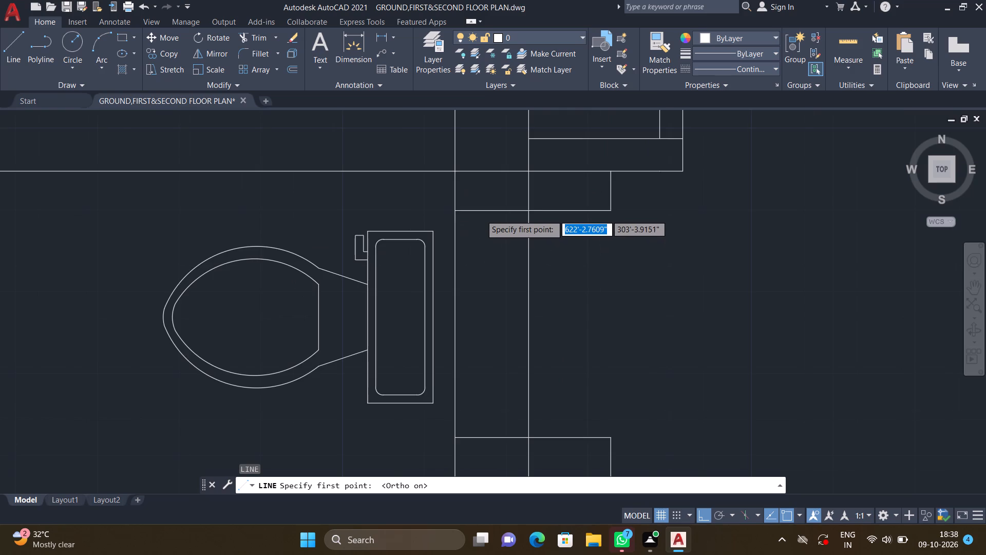
{"action": "scroll", "coordinate": [481, 215], "scroll_direction": "up", "scroll_amount": 2}
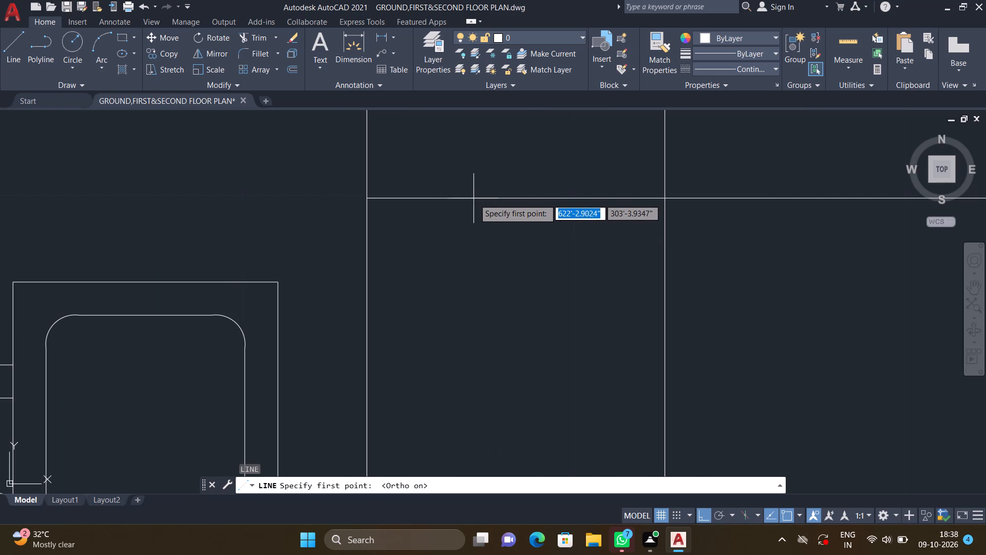
{"action": "double_click", "coordinate": [474, 199]}
{"action": "scroll", "coordinate": [482, 265], "scroll_direction": "down", "scroll_amount": 4}
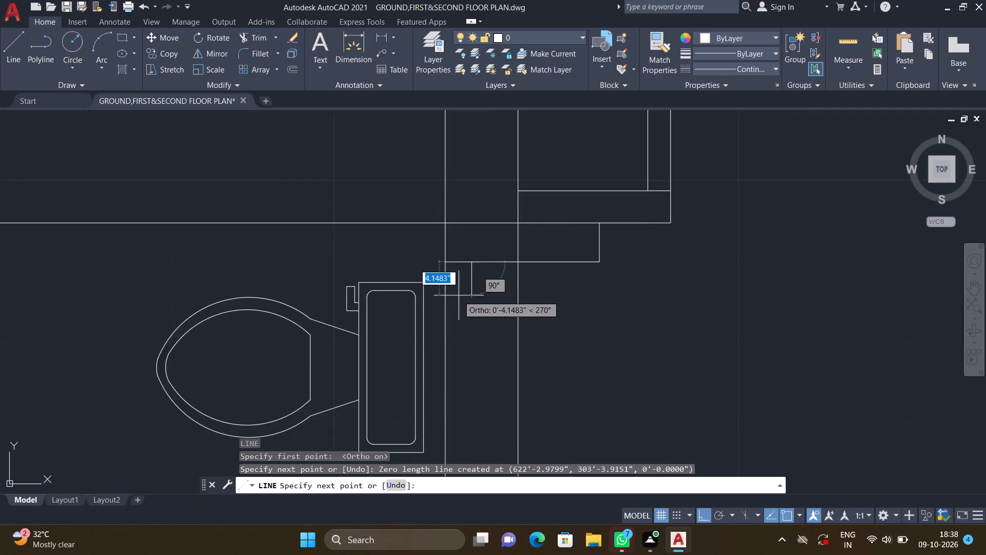
{"action": "scroll", "coordinate": [459, 297], "scroll_direction": "down", "scroll_amount": 1}
{"action": "scroll", "coordinate": [472, 386], "scroll_direction": "up", "scroll_amount": 6}
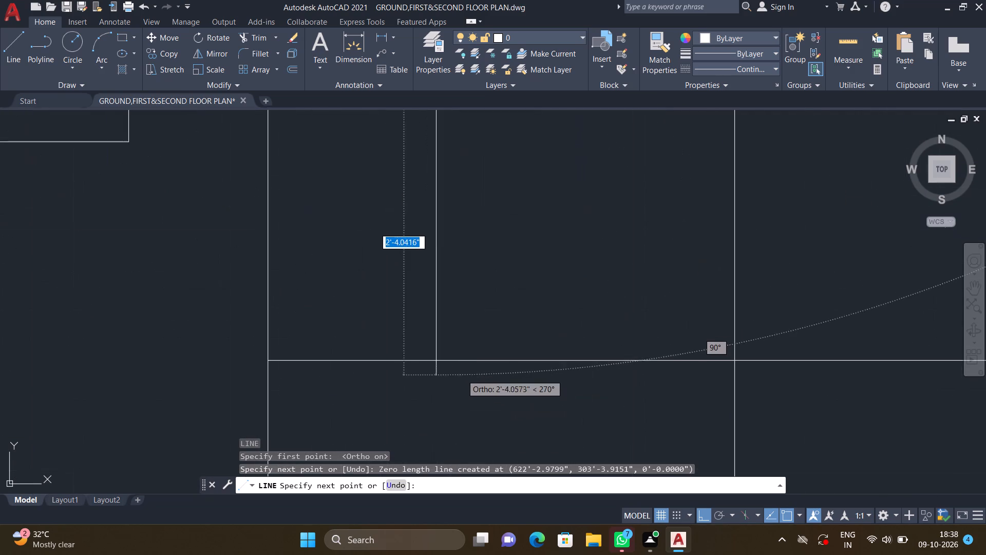
{"action": "double_click", "coordinate": [439, 361]}
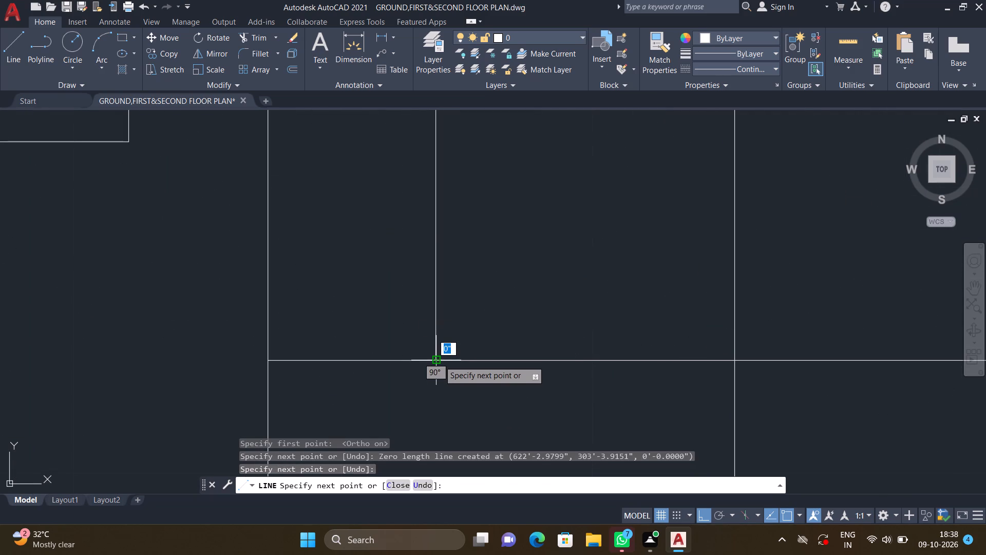
{"action": "key", "text": "Return"}
Draw a second vertical line about 2" east of the first, between the same two ledges in the east wall beside the toilet.
{"action": "scroll", "coordinate": [461, 398], "scroll_direction": "down", "scroll_amount": 3}
{"action": "scroll", "coordinate": [477, 275], "scroll_direction": "down", "scroll_amount": 1}
{"action": "middle_click_drag", "start_coordinate": [473, 287], "coordinate": [479, 408]}
{"action": "scroll", "coordinate": [481, 391], "scroll_direction": "down", "scroll_amount": 1}
{"action": "scroll", "coordinate": [485, 330], "scroll_direction": "up", "scroll_amount": 2}
{"action": "key", "text": "l"}
{"action": "key", "text": "Return"}
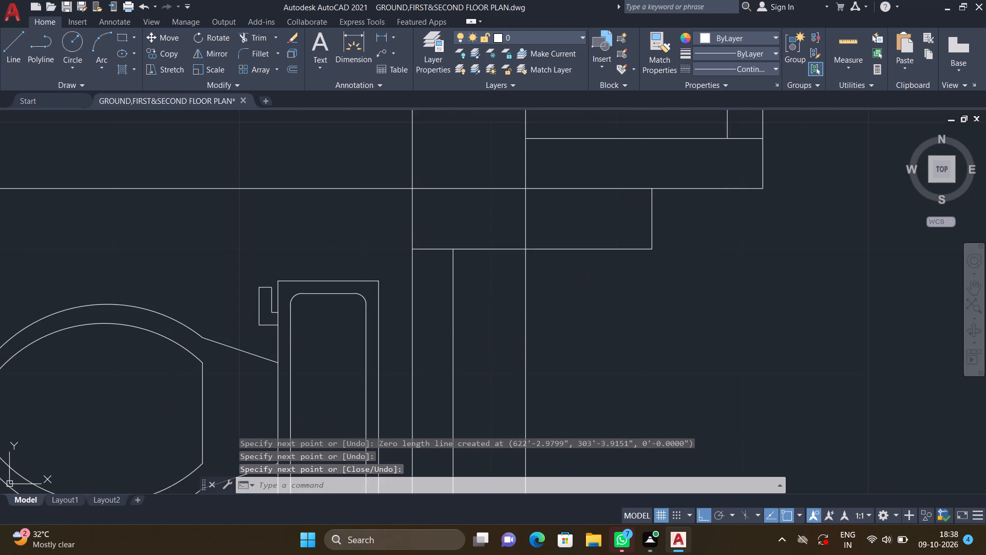
{"action": "scroll", "coordinate": [480, 253], "scroll_direction": "up", "scroll_amount": 2}
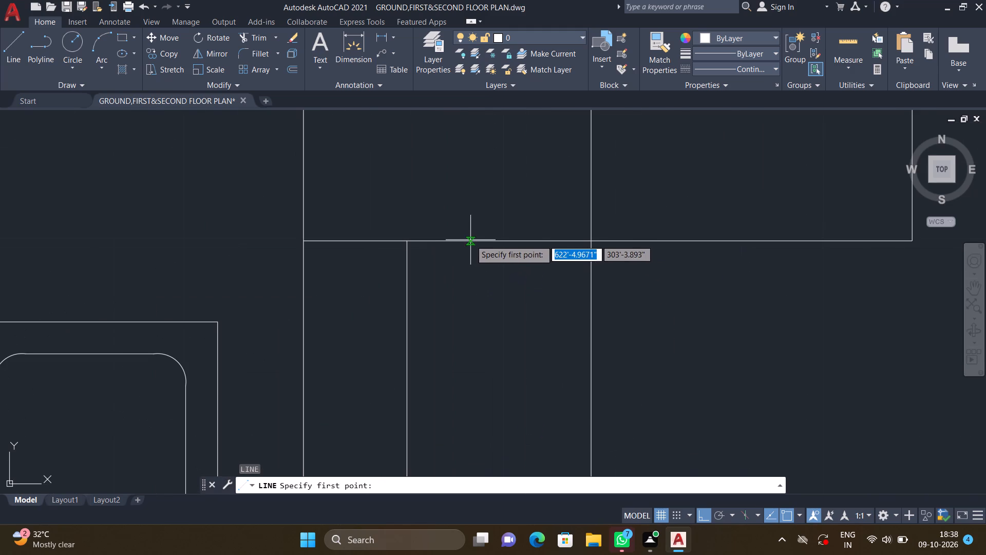
{"action": "left_click", "coordinate": [468, 240]}
{"action": "left_click", "coordinate": [469, 246]}
{"action": "scroll", "coordinate": [478, 328], "scroll_direction": "down", "scroll_amount": 2}
{"action": "middle_click_drag", "start_coordinate": [470, 406], "coordinate": [459, 269]}
{"action": "scroll", "coordinate": [461, 271], "scroll_direction": "down", "scroll_amount": 2}
{"action": "scroll", "coordinate": [469, 358], "scroll_direction": "up", "scroll_amount": 2}
{"action": "left_click", "coordinate": [450, 381]}
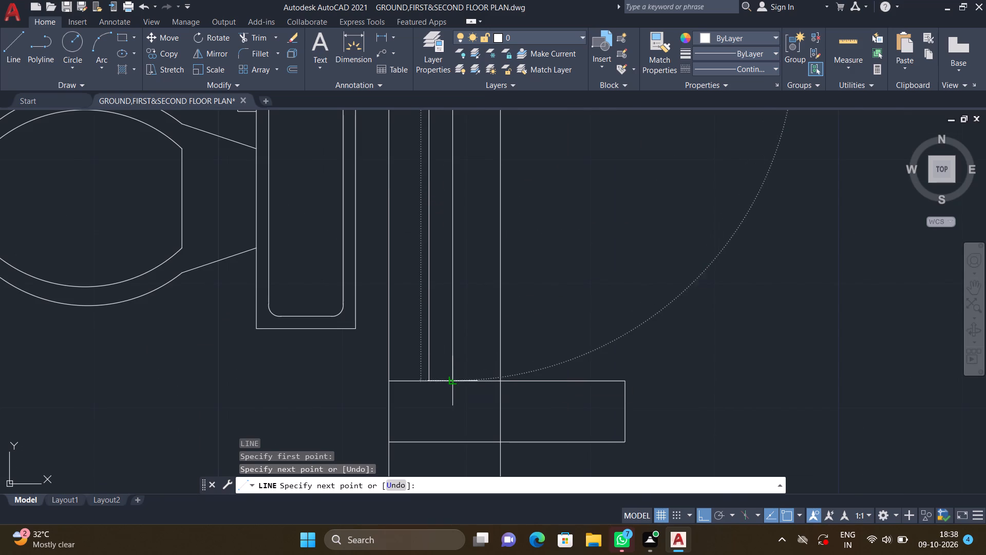
{"action": "key", "text": "Return"}
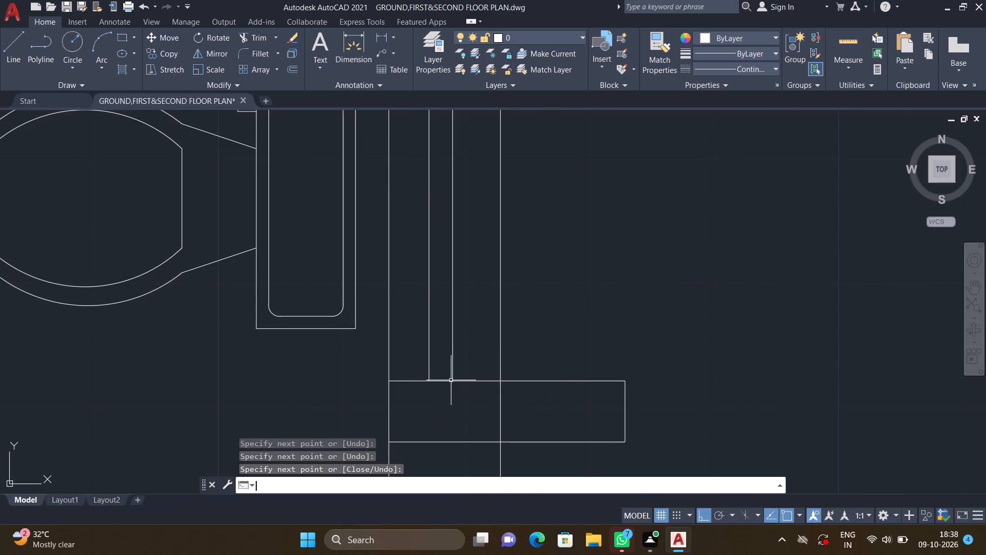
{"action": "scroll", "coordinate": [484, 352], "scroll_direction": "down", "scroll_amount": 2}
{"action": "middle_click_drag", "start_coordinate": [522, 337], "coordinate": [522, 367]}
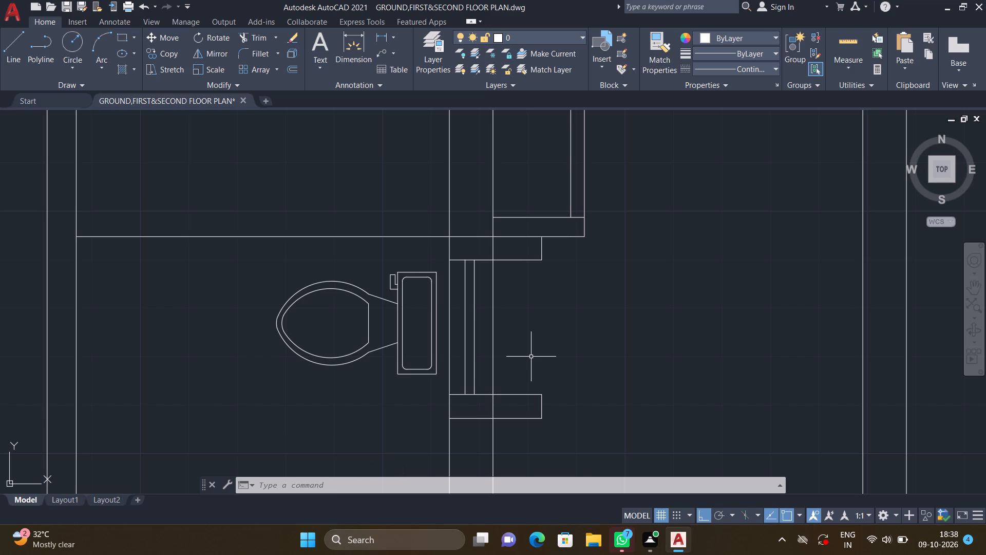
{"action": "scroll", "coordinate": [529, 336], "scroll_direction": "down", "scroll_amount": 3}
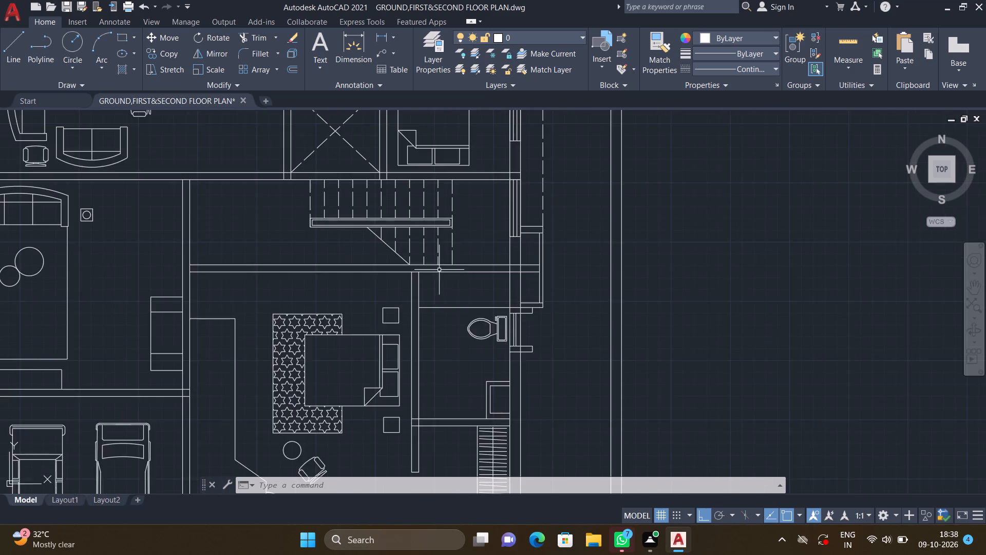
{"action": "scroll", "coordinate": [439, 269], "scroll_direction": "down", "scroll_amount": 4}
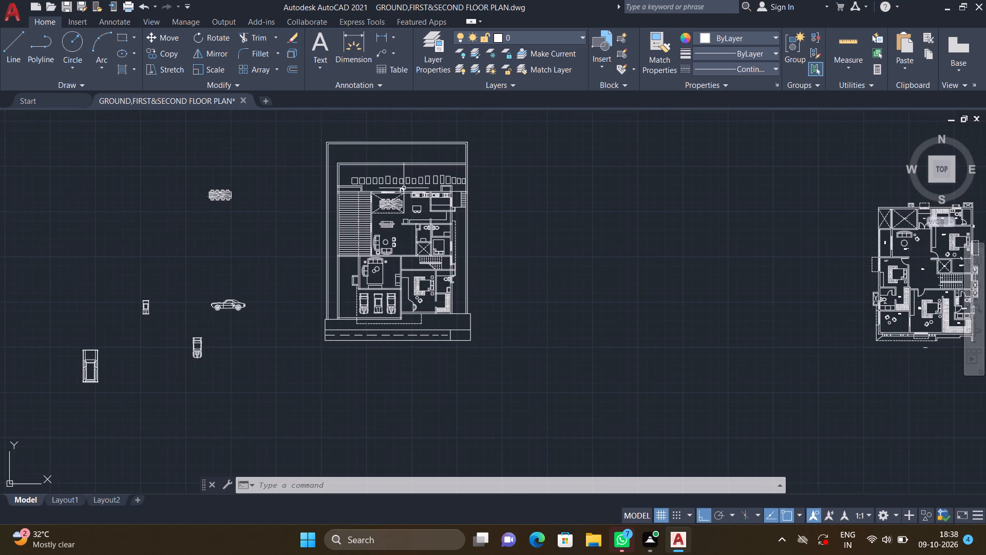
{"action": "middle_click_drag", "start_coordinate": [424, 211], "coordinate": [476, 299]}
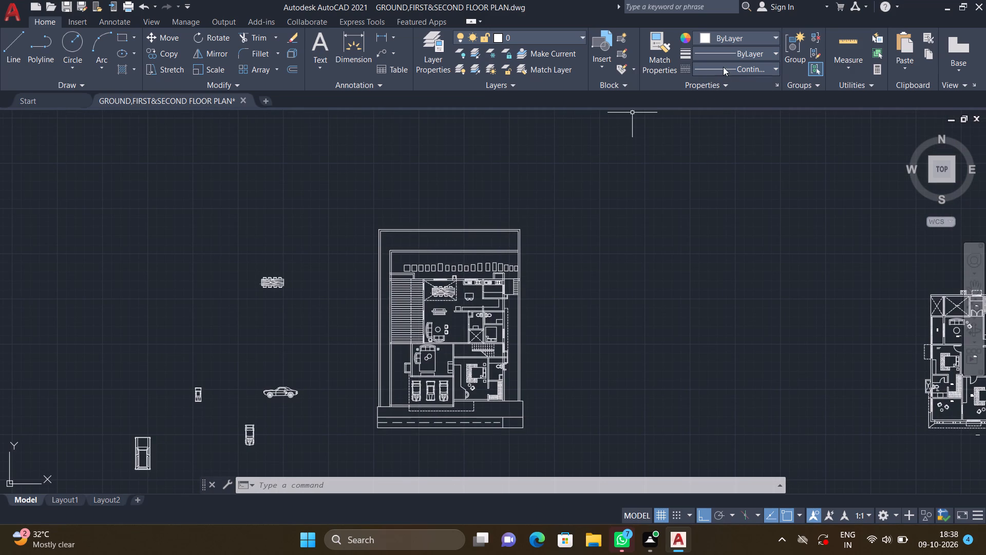